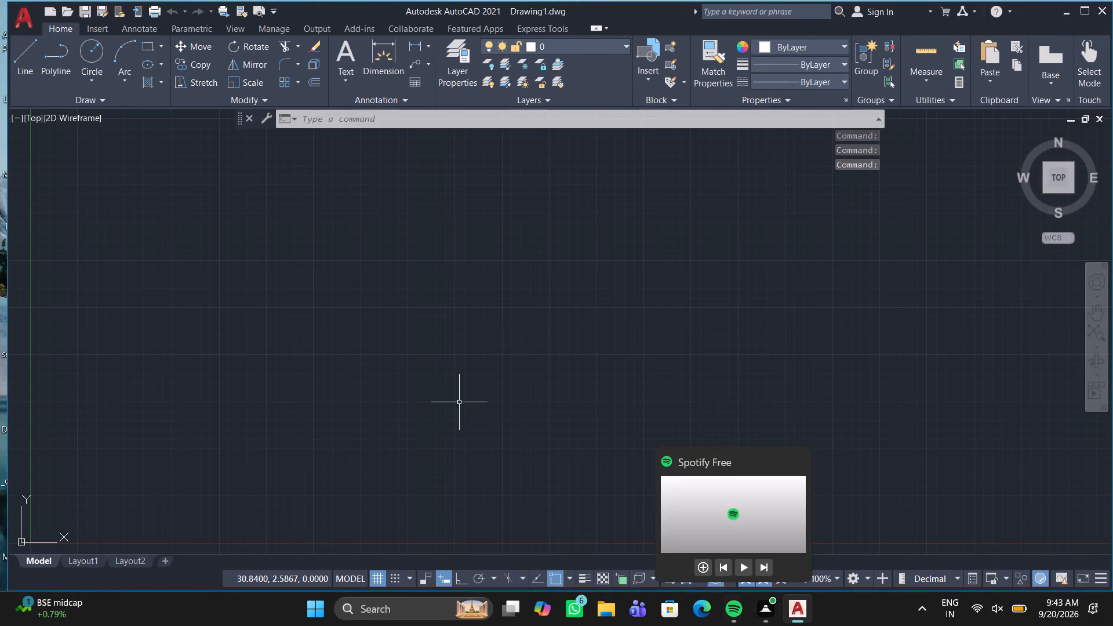
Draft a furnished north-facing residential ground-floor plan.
Switch to File Explorer and delete sep 19 plan 11111.pdf from the Documents folder.
left_click(594, 612)
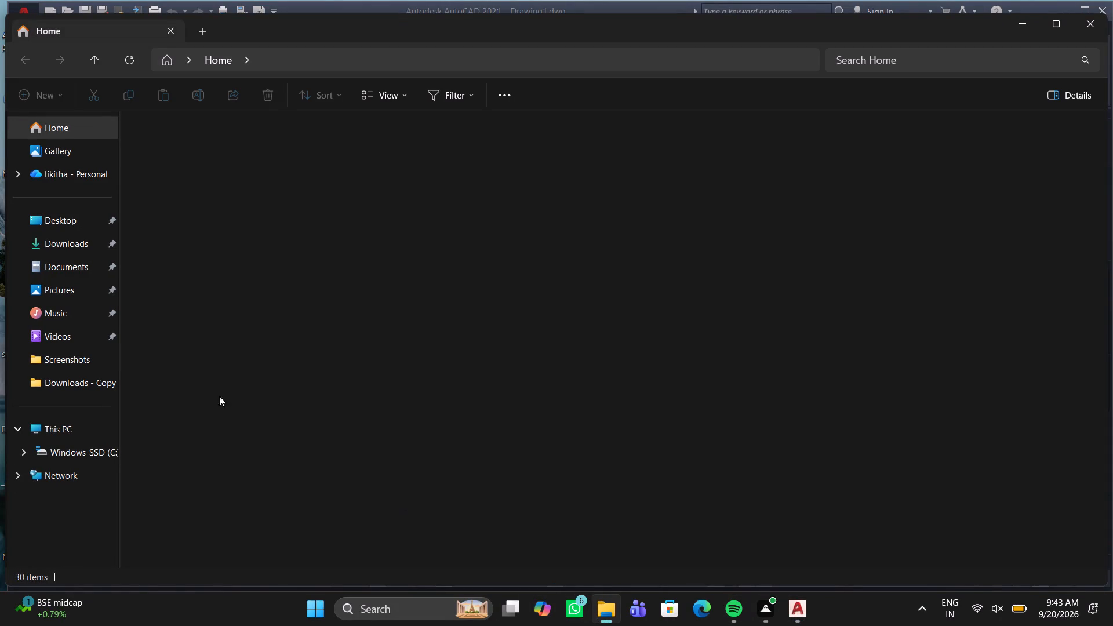
left_click(68, 265)
scroll(242, 336, "down", 20)
scroll(242, 336, "down", 3)
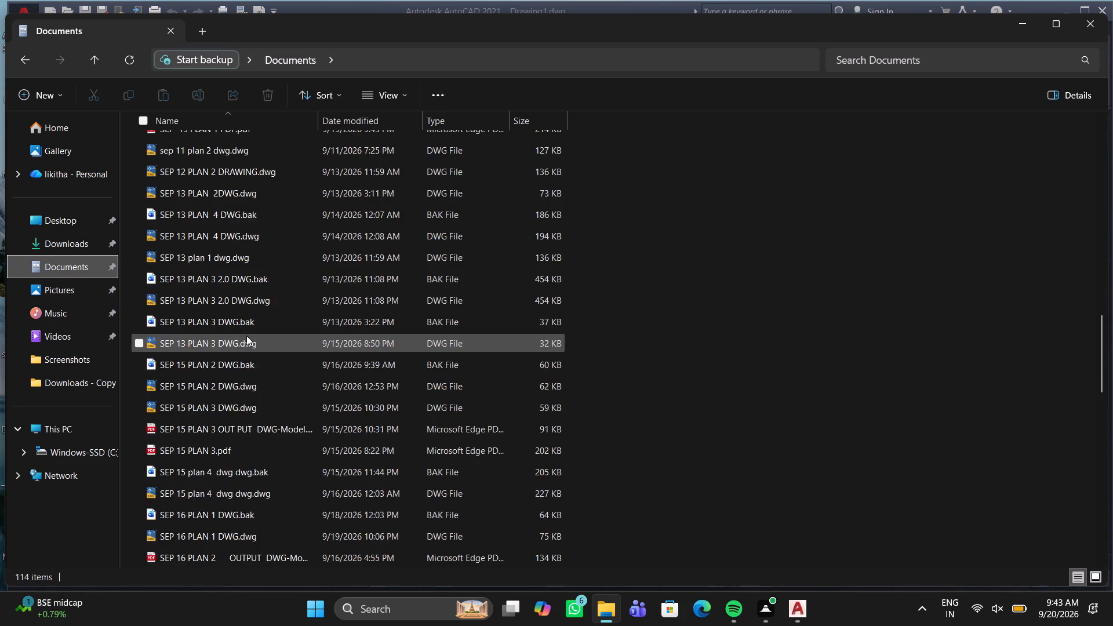
scroll(246, 336, "down", 20)
scroll(246, 336, "down", 2)
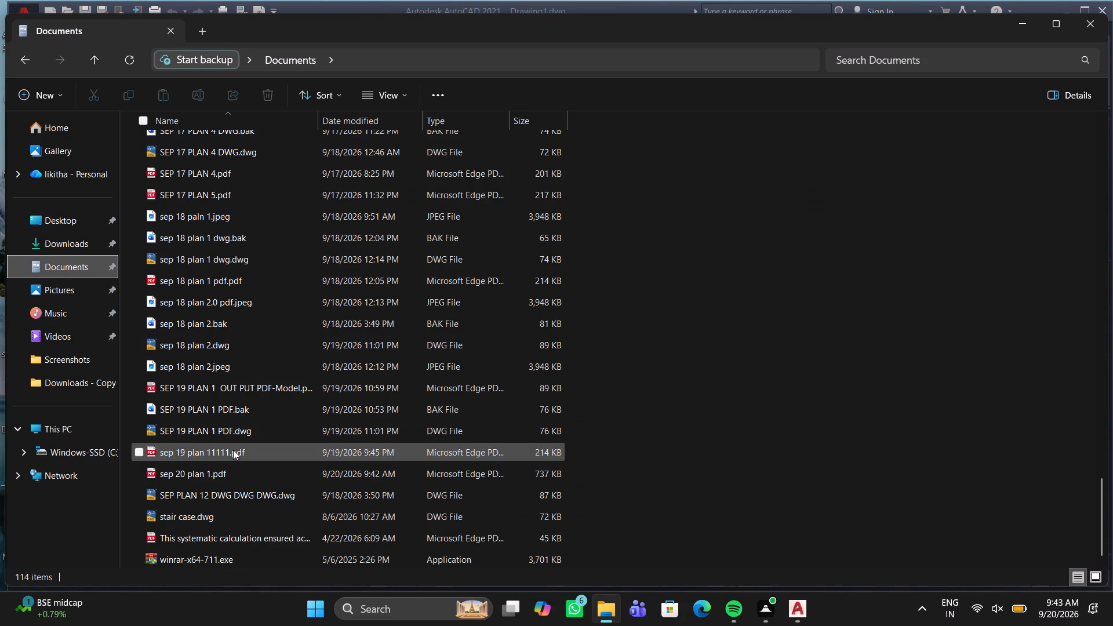
left_click(233, 450)
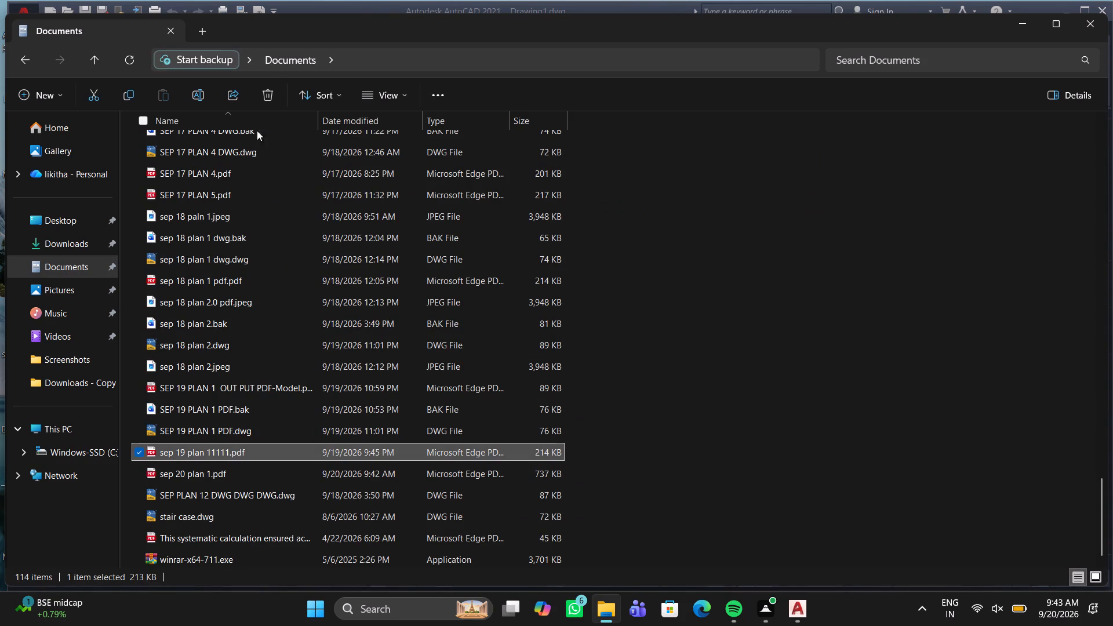
double_click(274, 92)
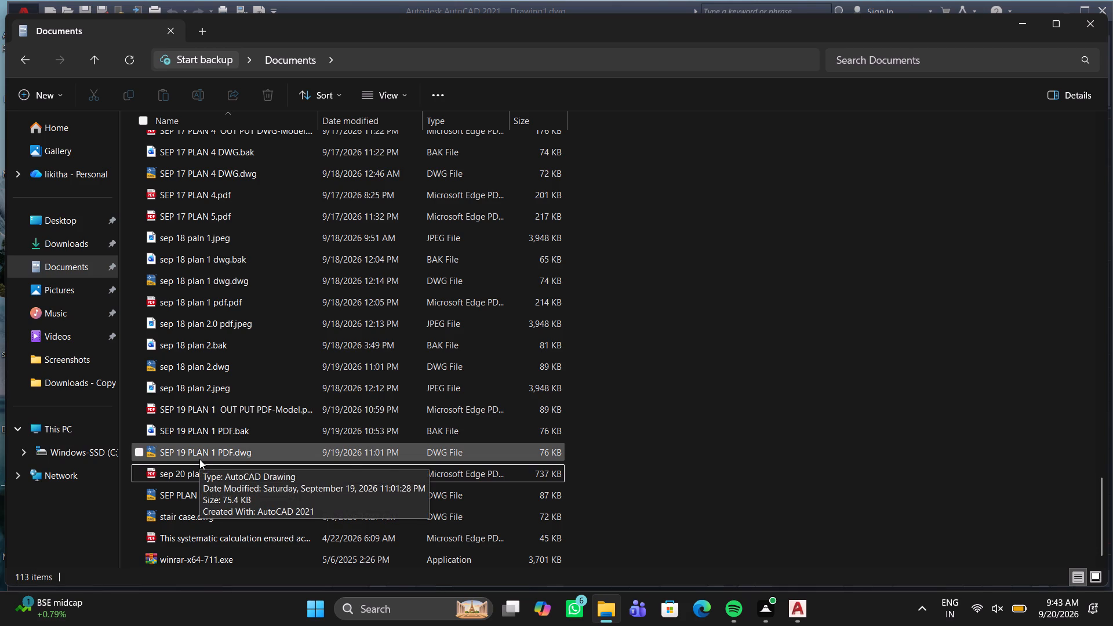
Open sep 18 plan 2.dwg in AutoCAD to check its floor plan, and close the application.
left_click(223, 366)
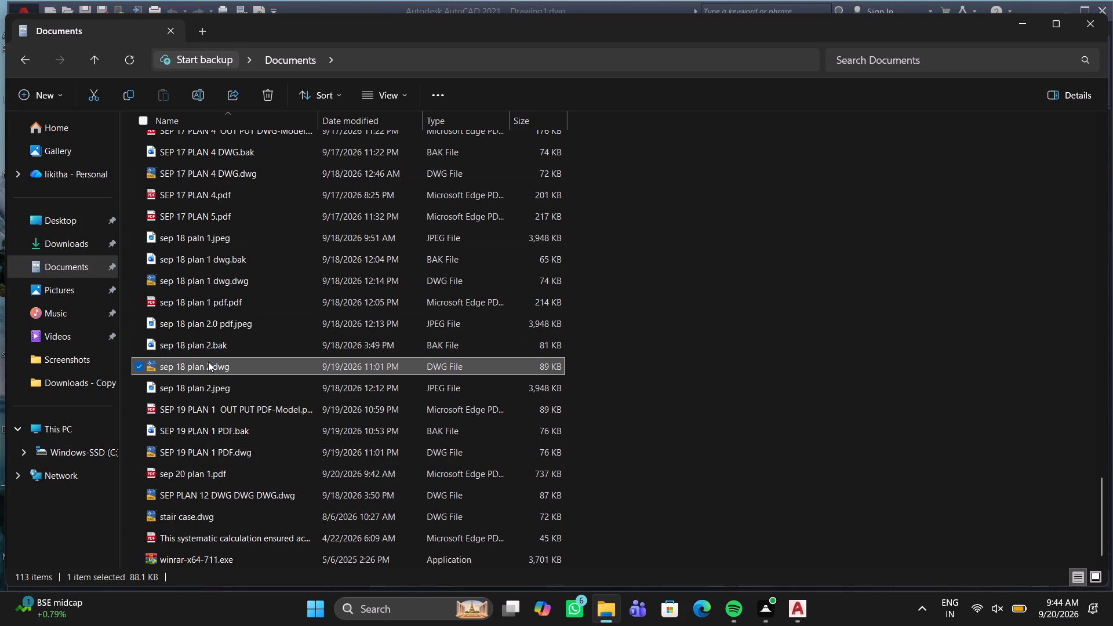
double_click(208, 362)
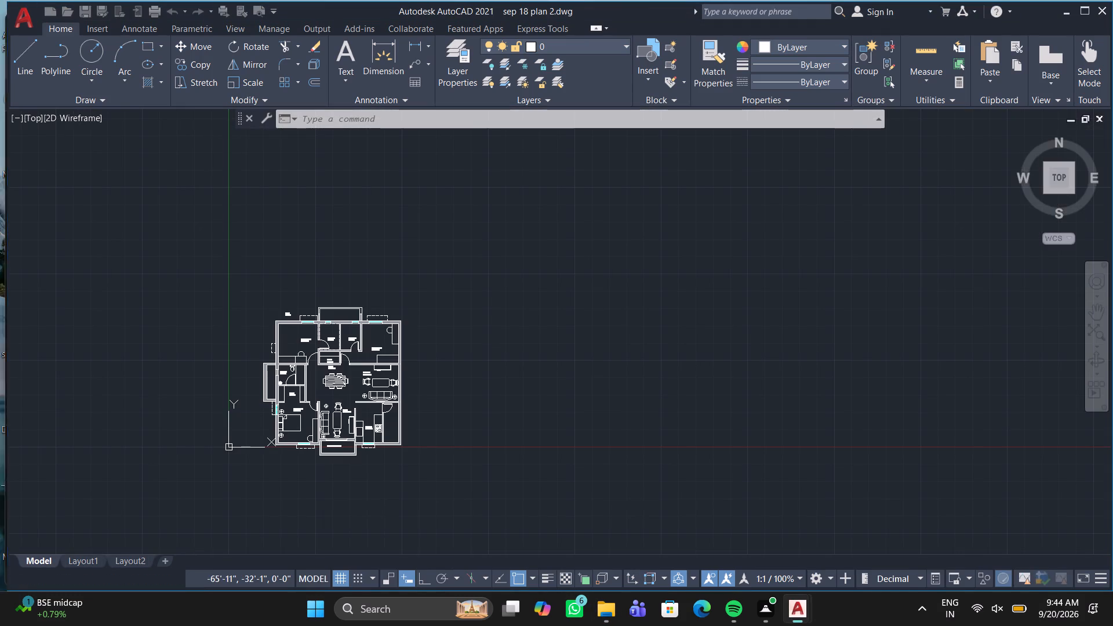
left_click(1105, 13)
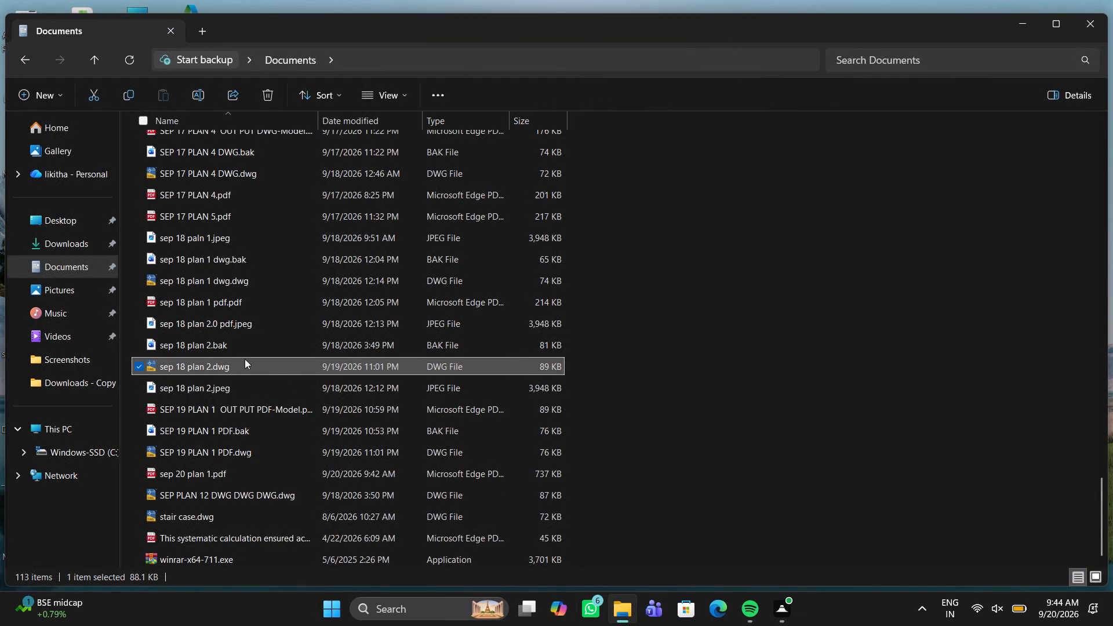
Delete sep 18 plan 2.bak, sep 18 plan 2.0 pdf.jpeg, sep 18 plan 1 dwg.dwg and sep 18 paln 1.jpeg from Documents.
left_click(254, 341)
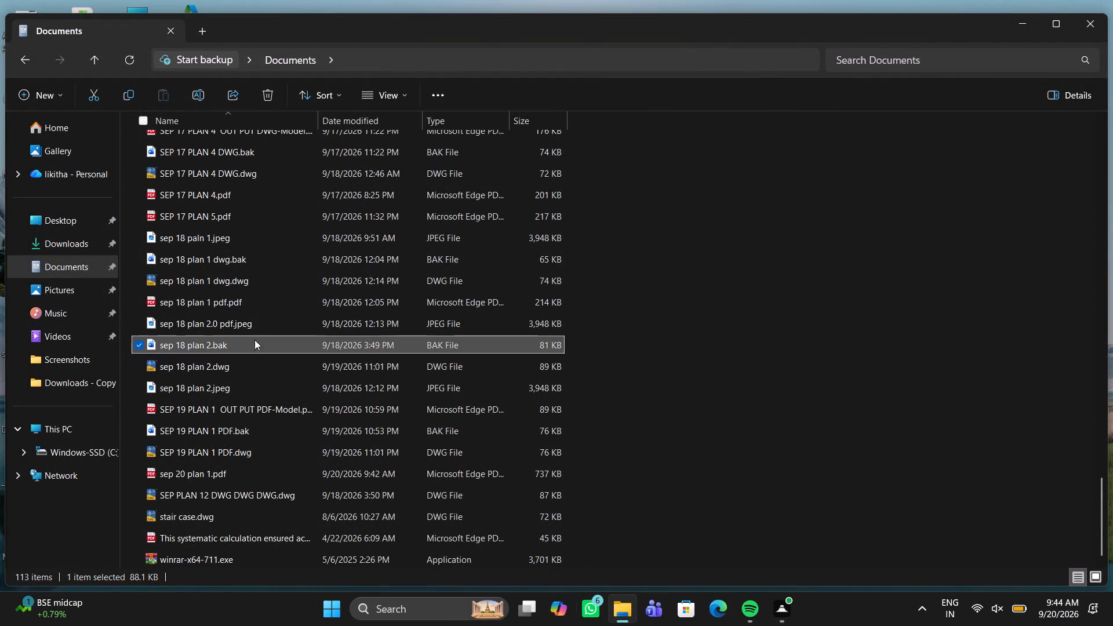
left_click(262, 94)
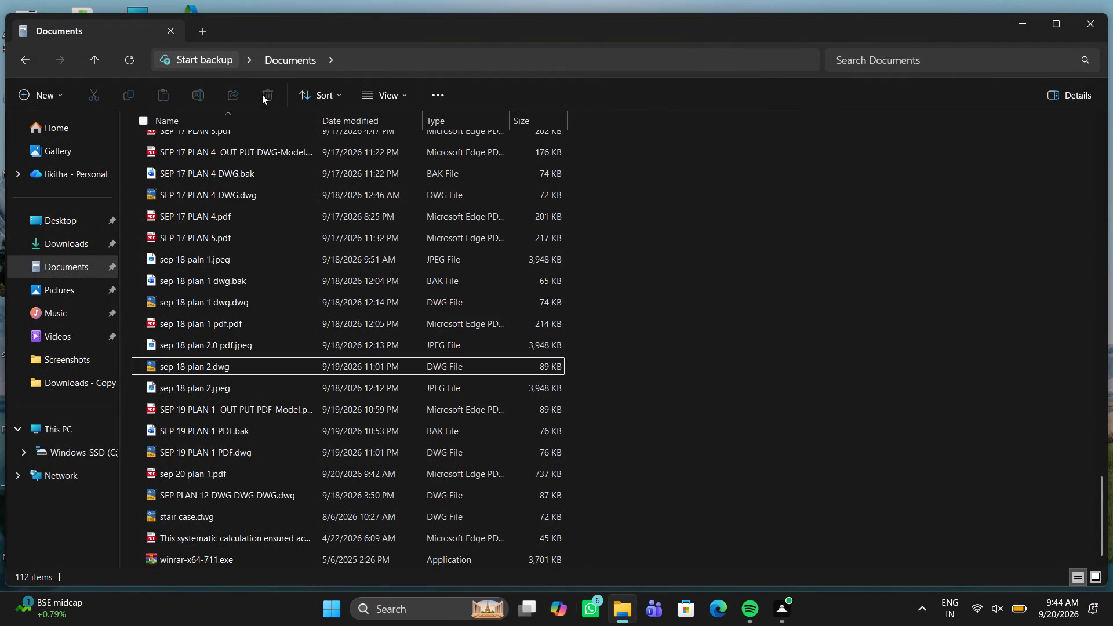
left_click(230, 347)
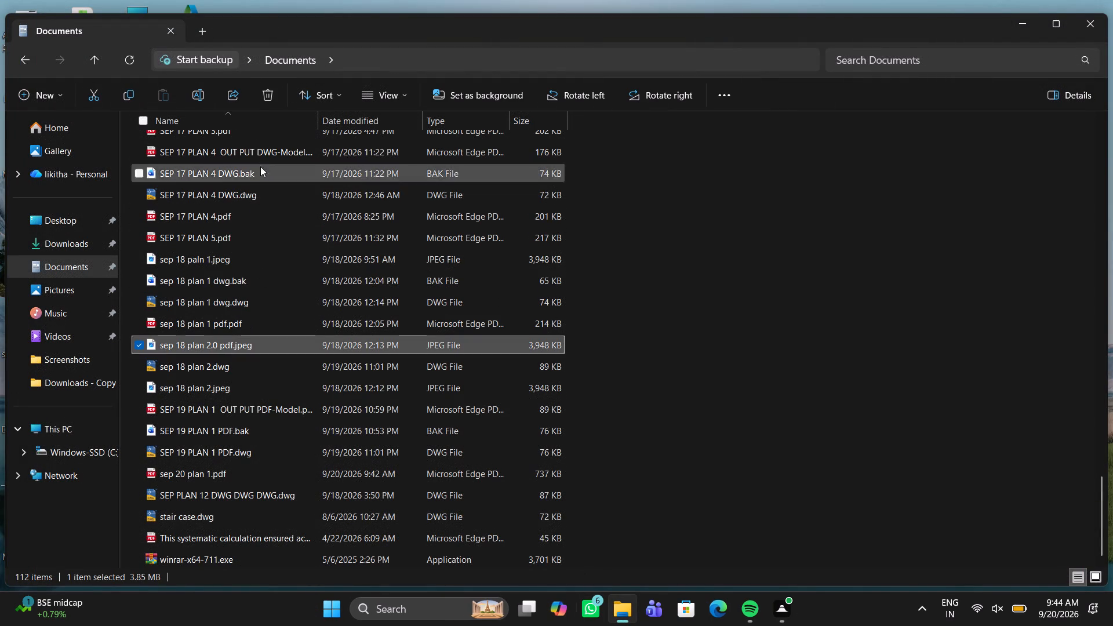
left_click(271, 90)
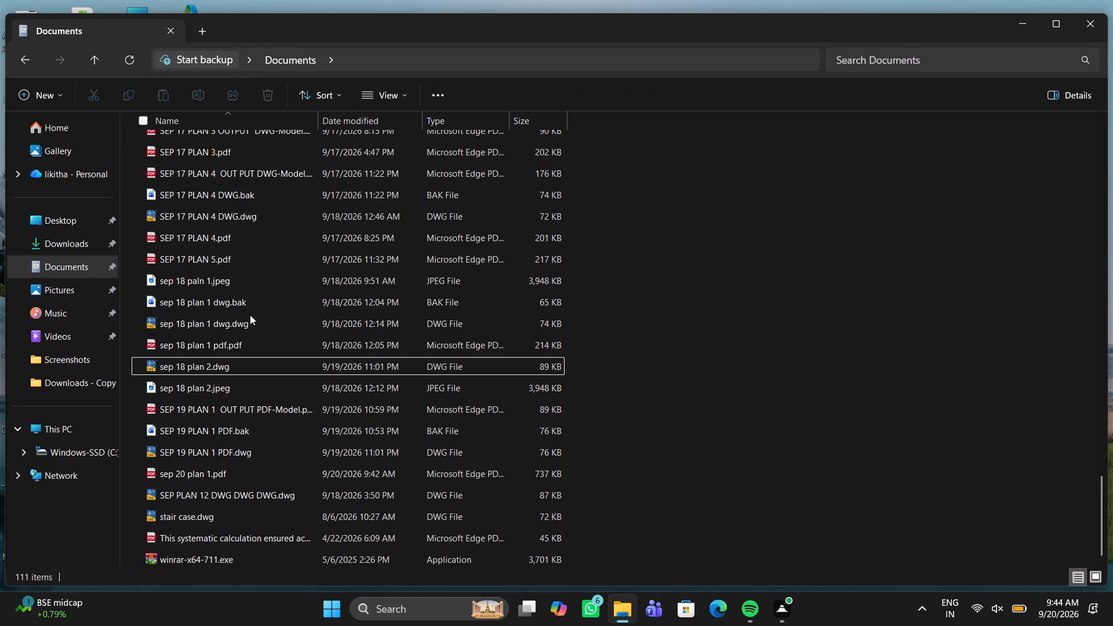
left_click(250, 322)
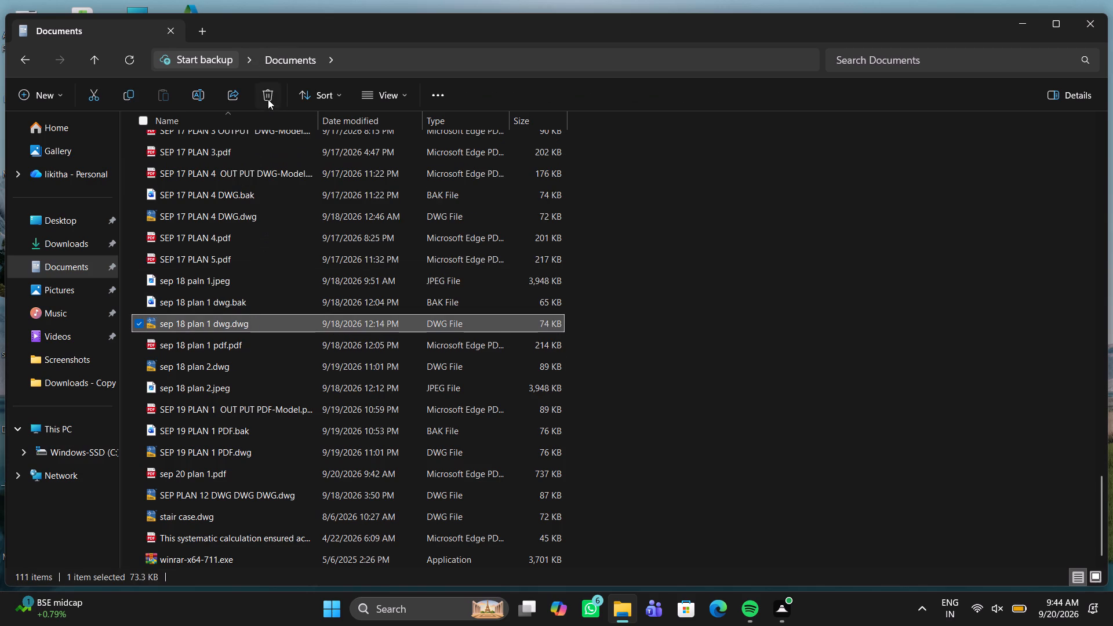
left_click(269, 93)
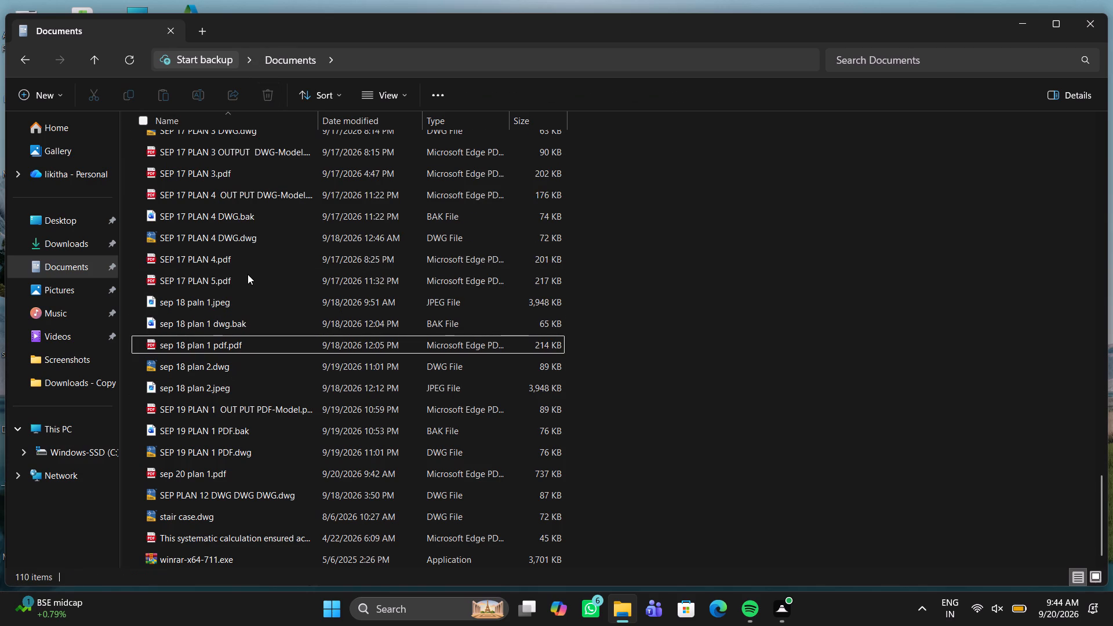
left_click(245, 298)
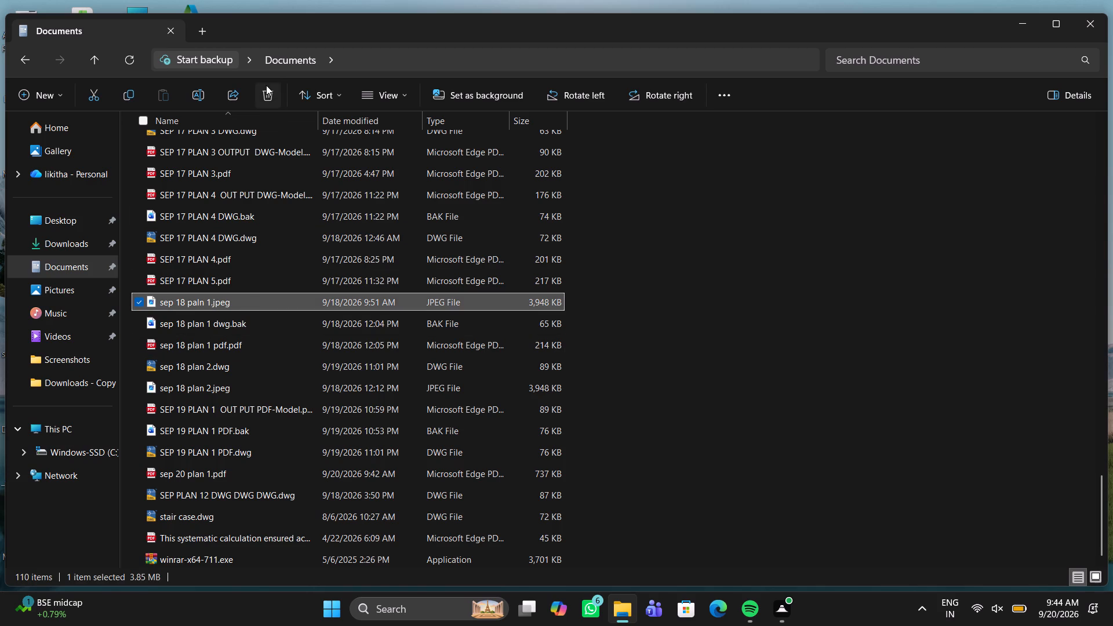
left_click(266, 85)
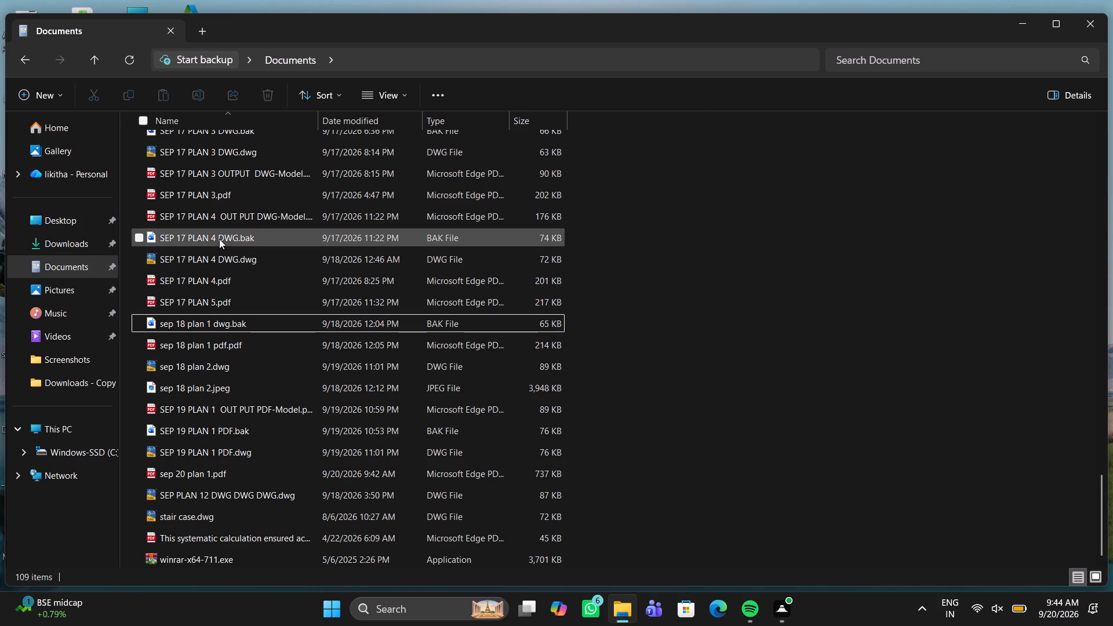
Delete SEP 17 PLAN 4 DWG.bak, SEP 17 PLAN 3.pdf, and the SEP 17 PLAN 3 OUTPUT and SEP 17 PLAN 4 OUT PUT model PDFs.
left_click(219, 239)
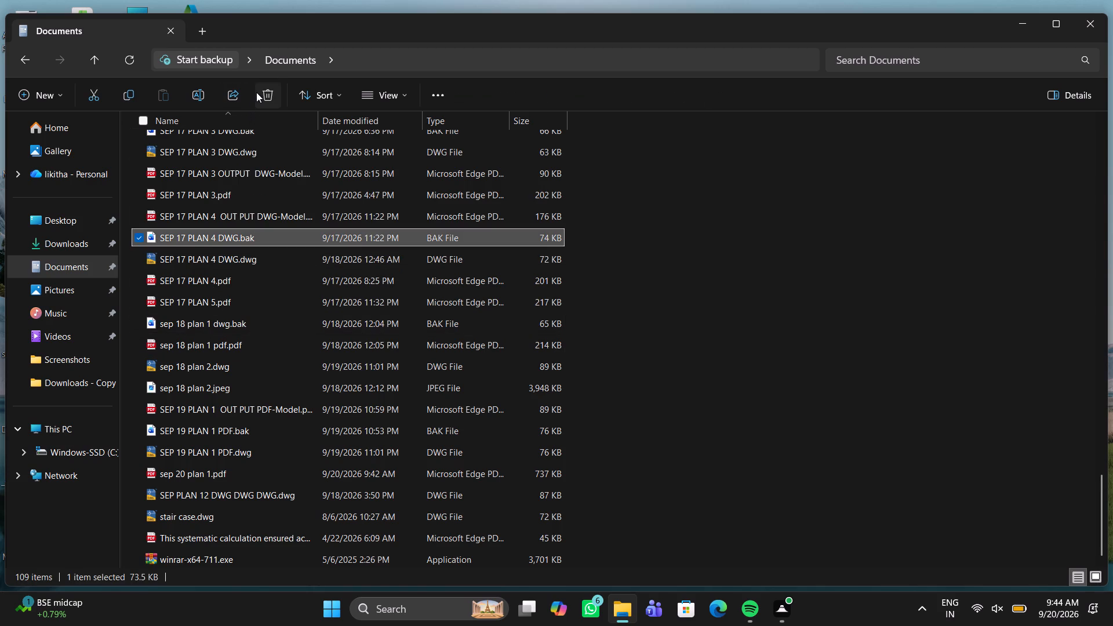
left_click(259, 92)
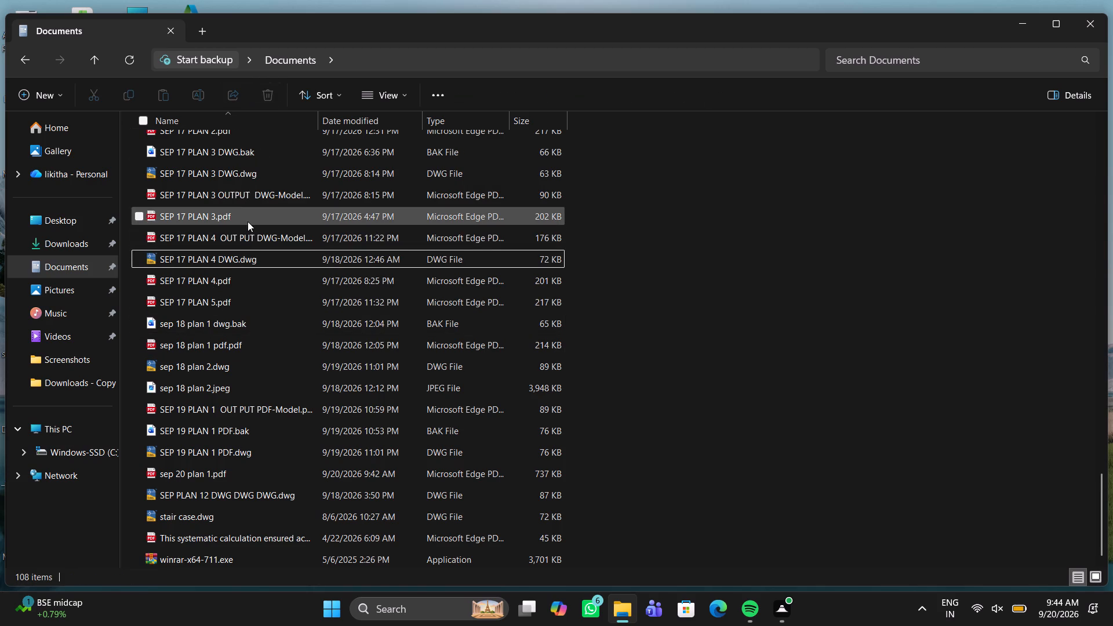
left_click(248, 219)
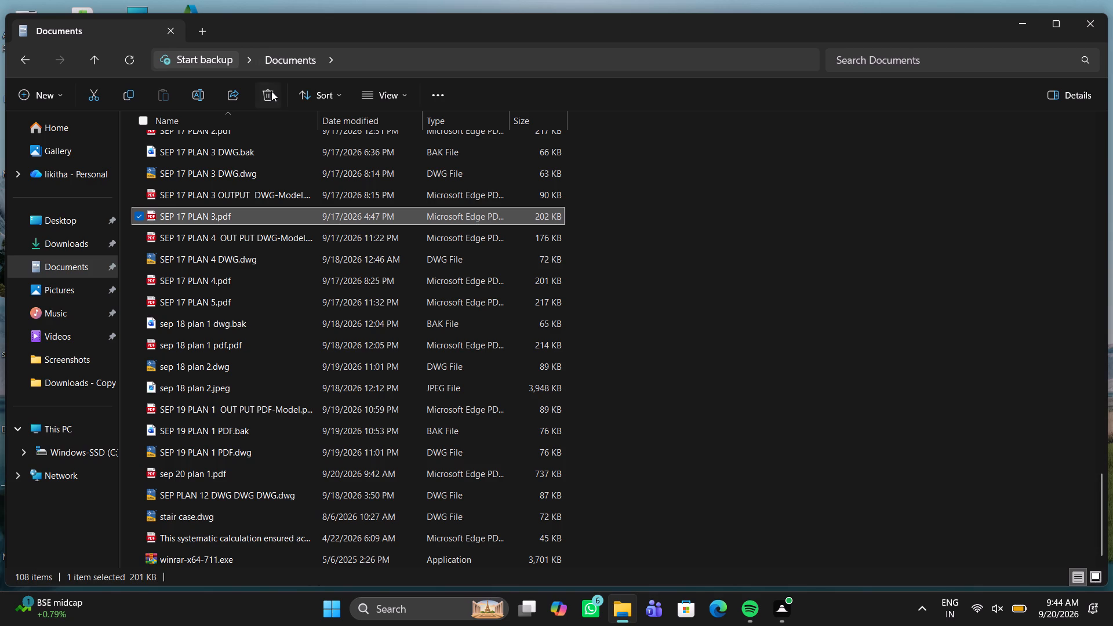
left_click(270, 91)
left_click(253, 210)
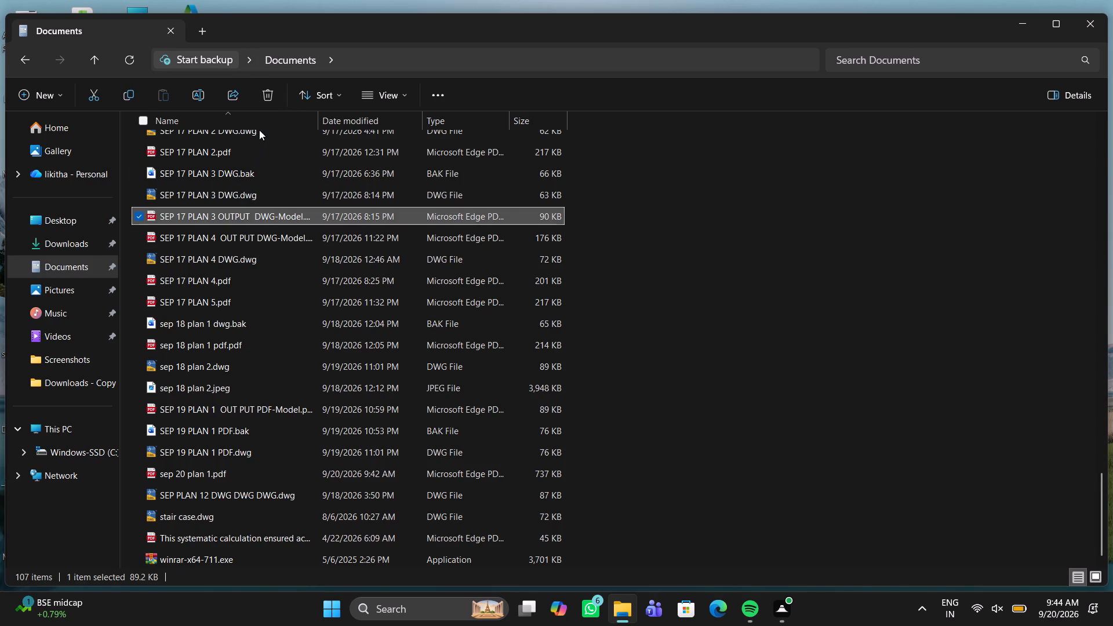
left_click(267, 96)
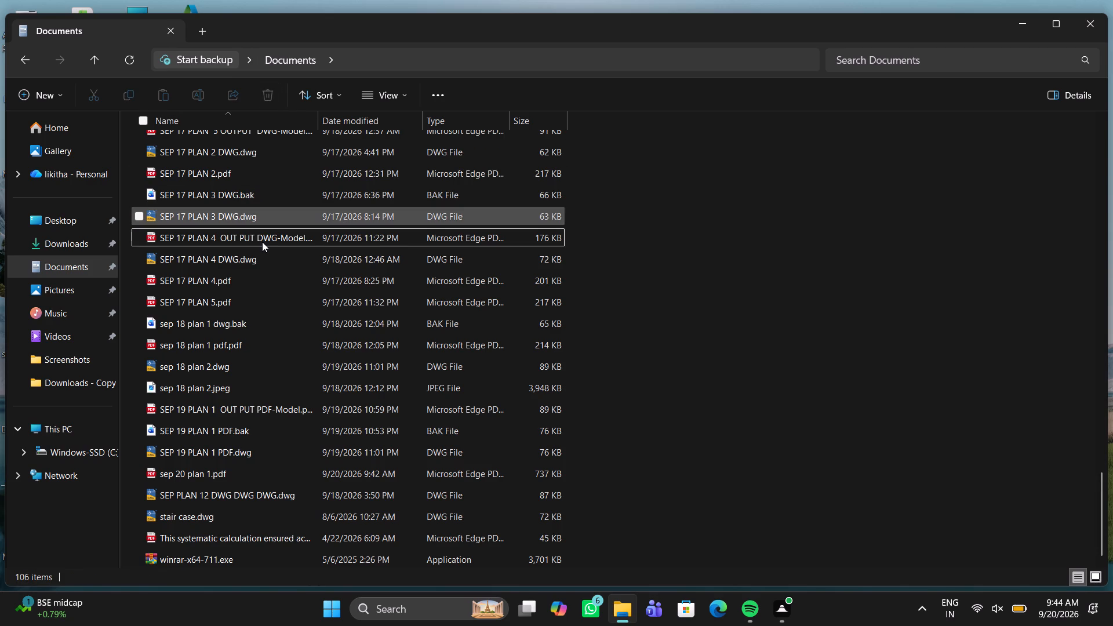
left_click(262, 242)
left_click(271, 100)
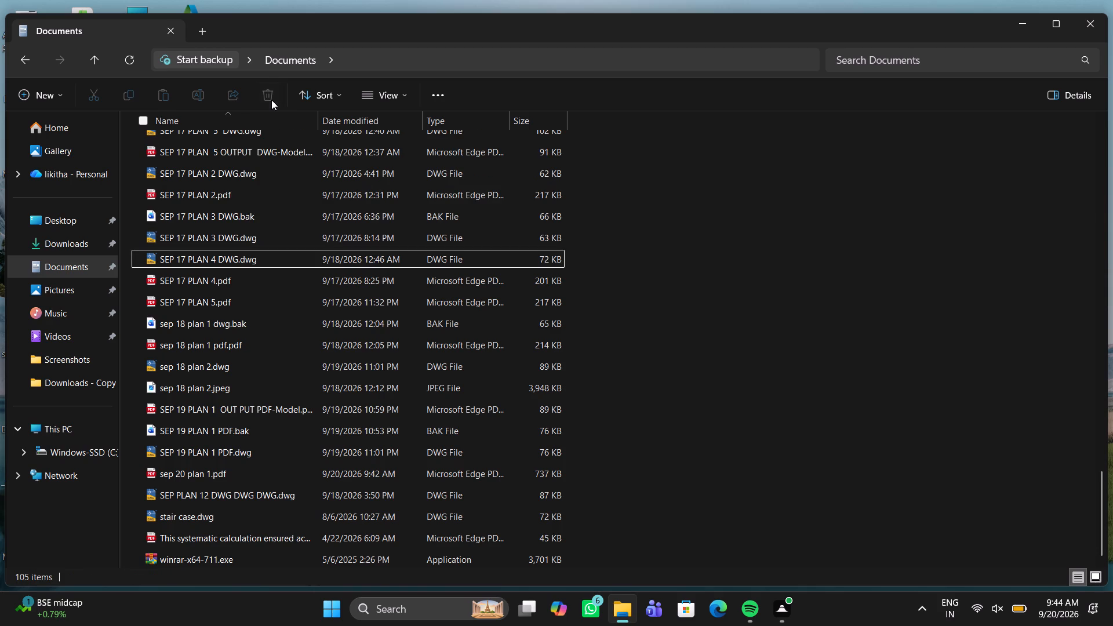
Delete SEP 17 PLAN 4.pdf and SEP 17 PLAN 5.pdf from the Documents folder.
scroll(212, 417, "down", 4)
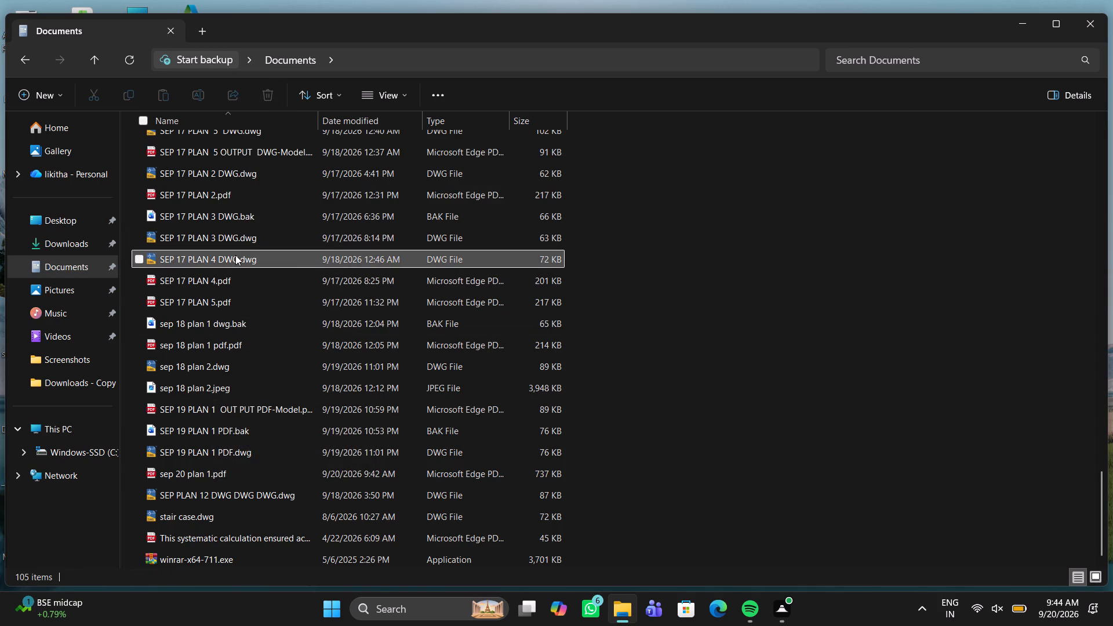
left_click(234, 283)
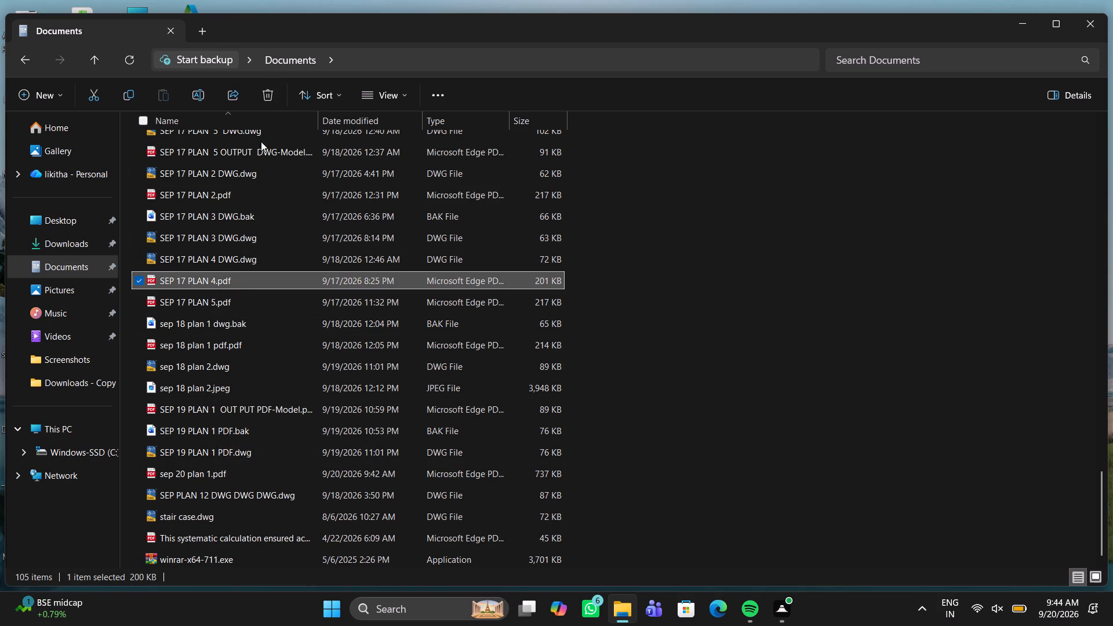
left_click(263, 83)
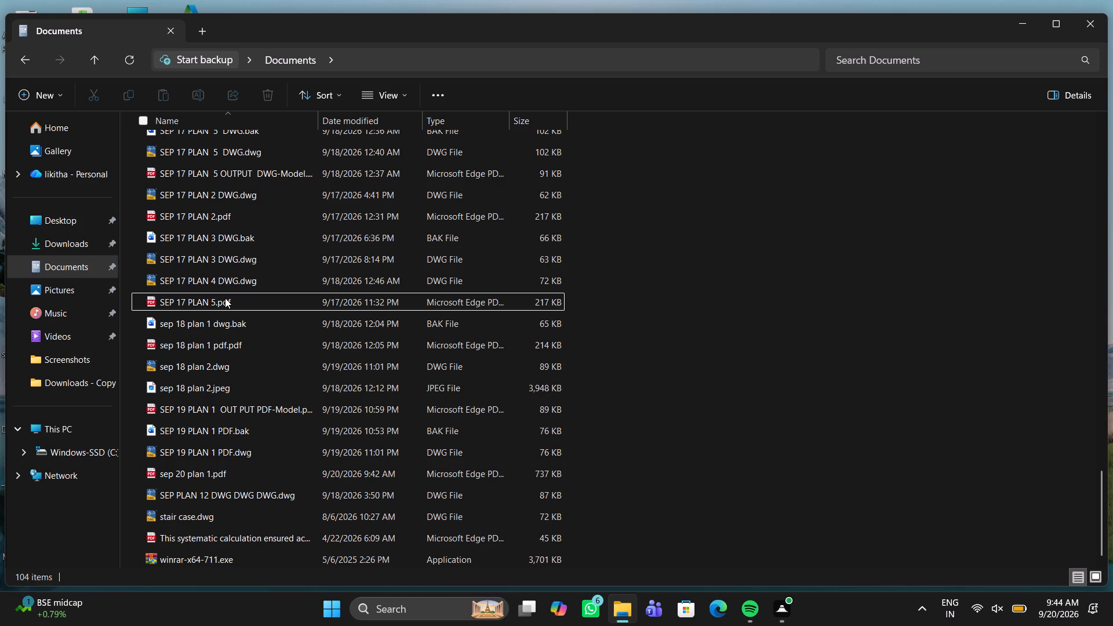
left_click(225, 298)
left_click(271, 86)
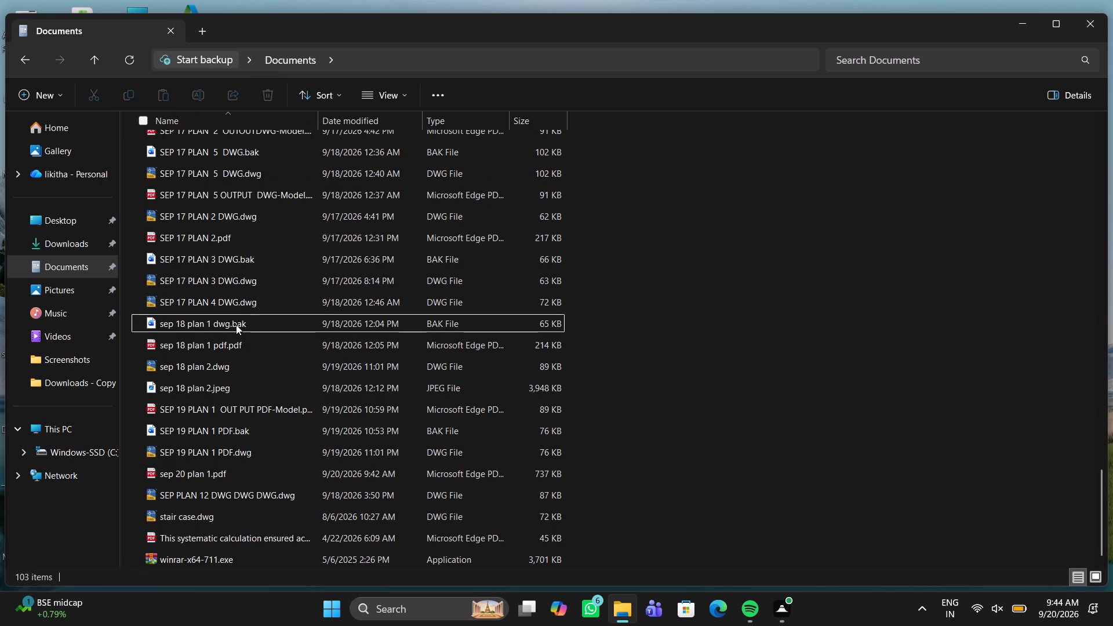
Delete sep 18 plan 1 dwg.bak, sep 18 plan 1 pdf.pdf and sep 18 plan 2.jpeg from the Documents folder.
left_click(236, 327)
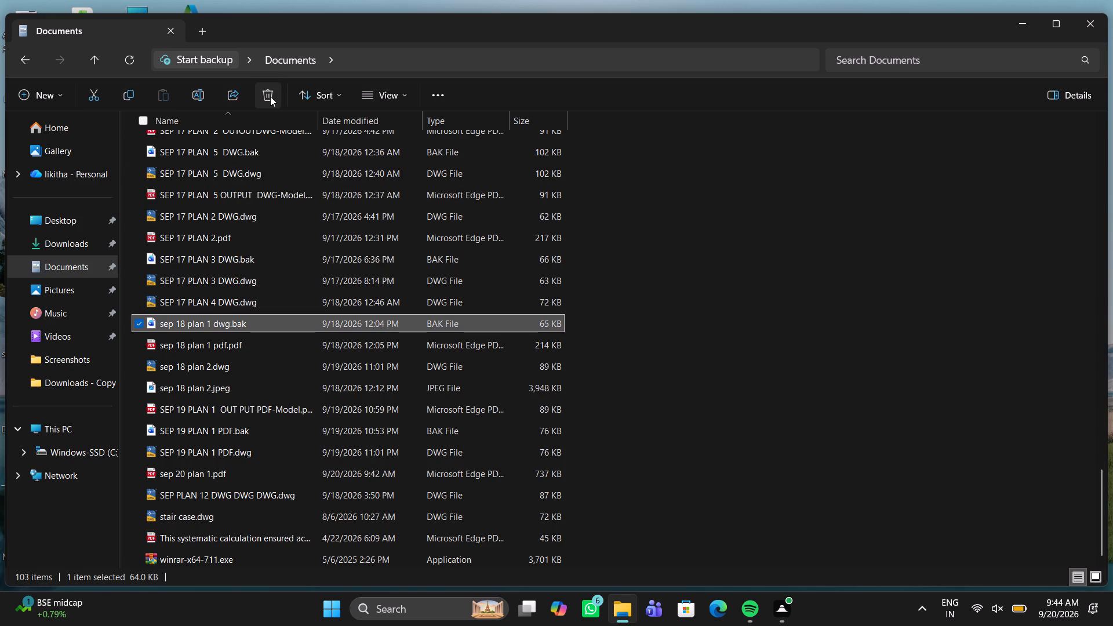
left_click(271, 94)
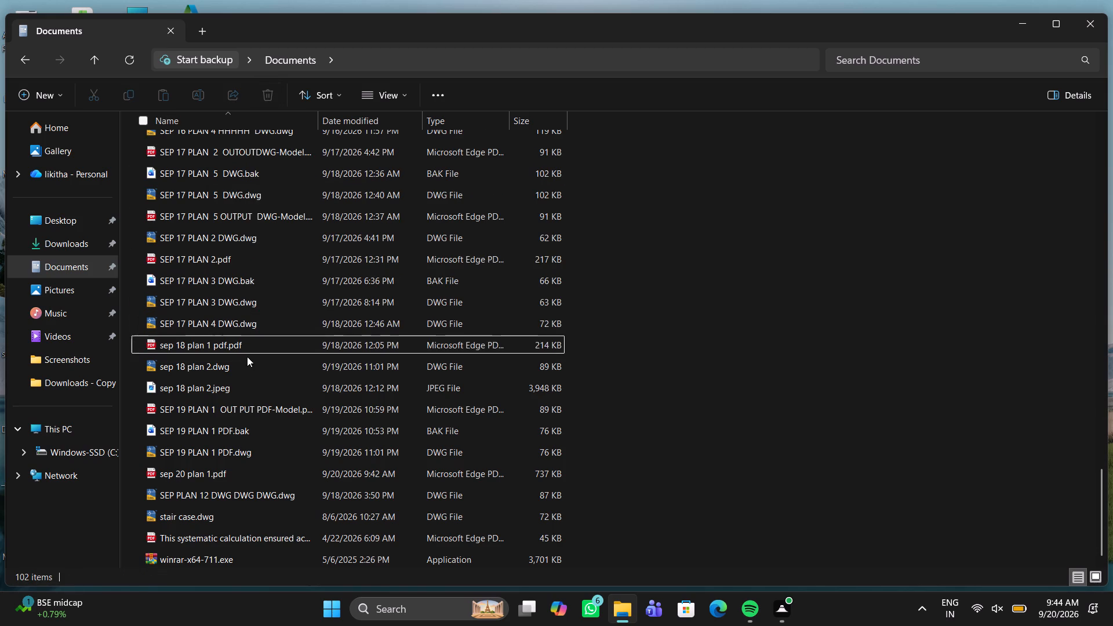
left_click(248, 345)
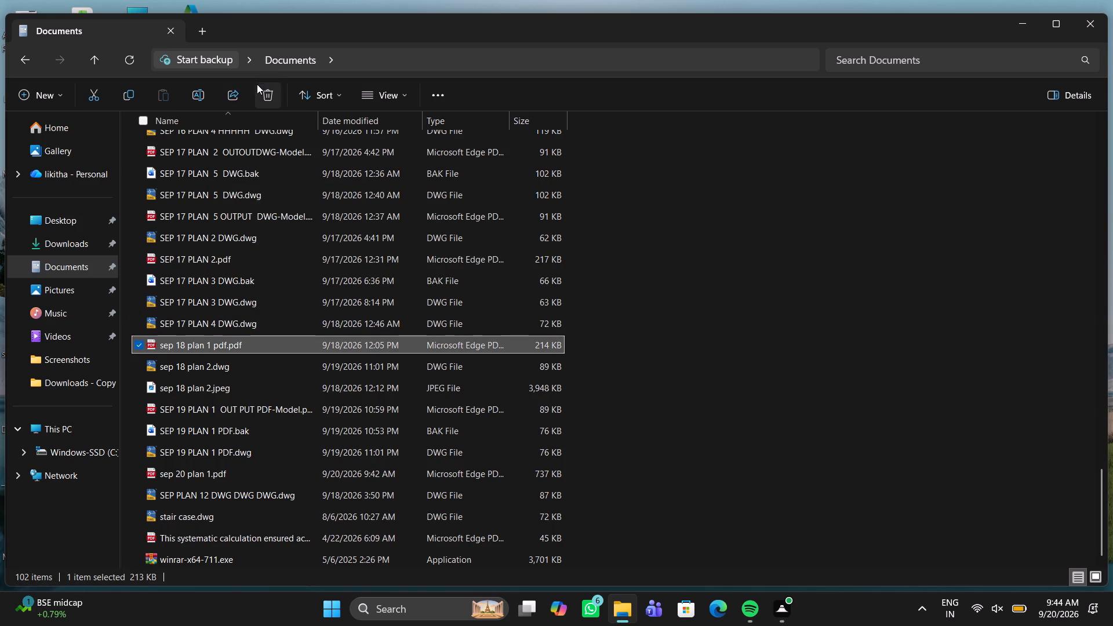
double_click(267, 93)
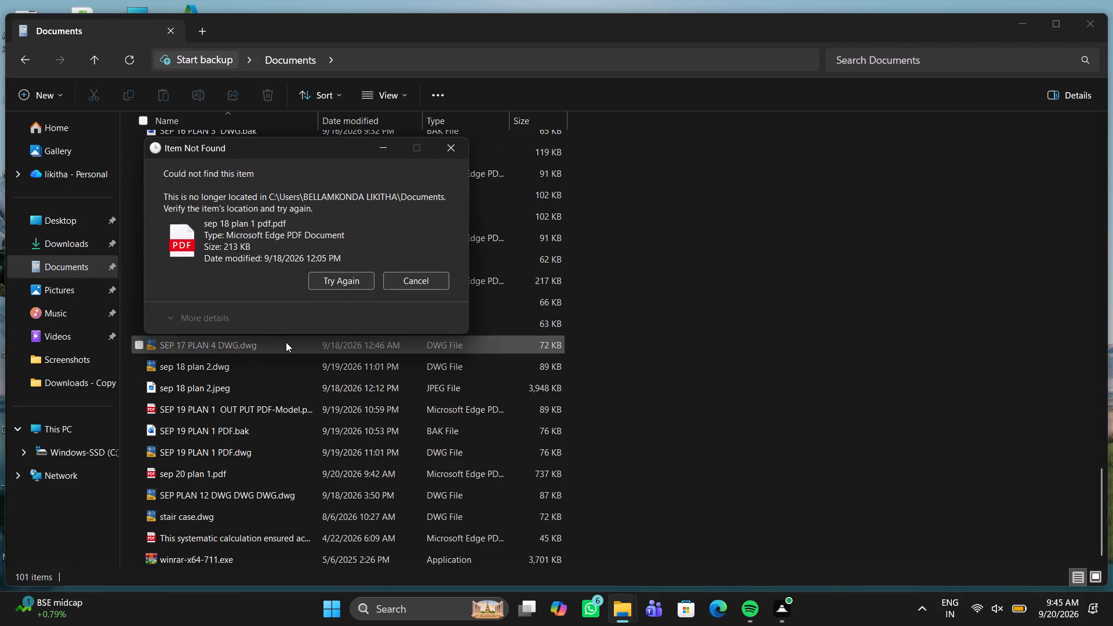
double_click(452, 146)
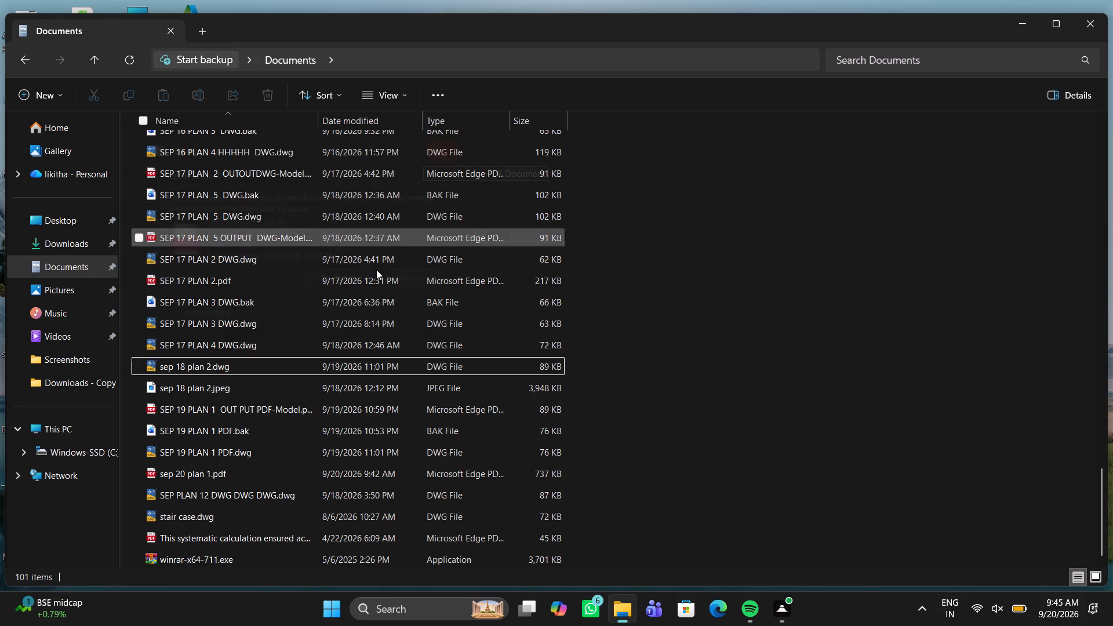
left_click(268, 392)
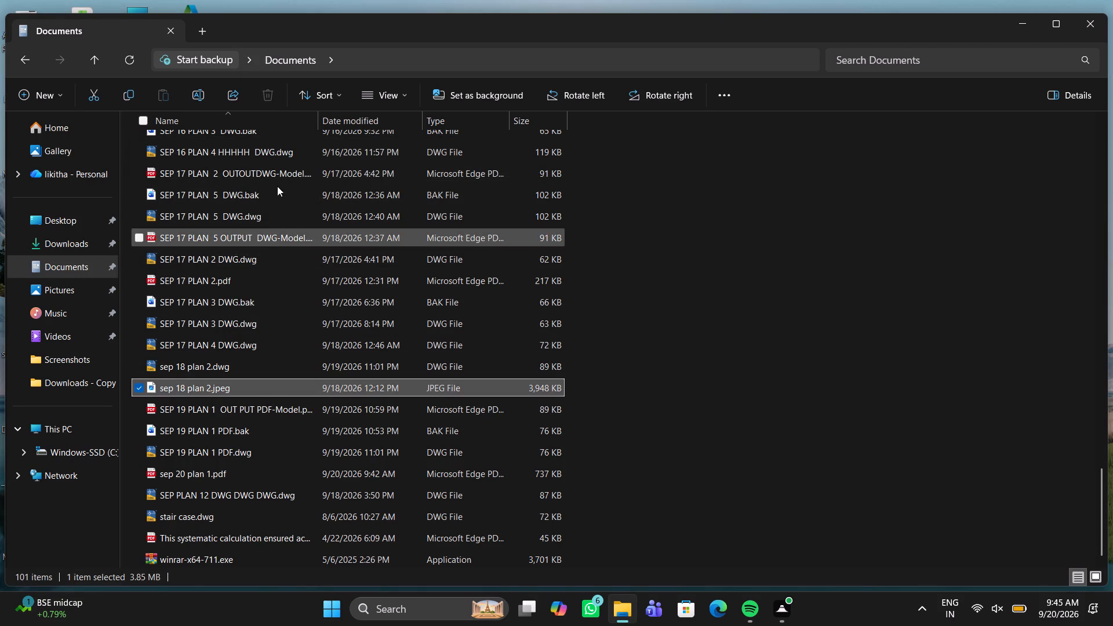
left_click(268, 96)
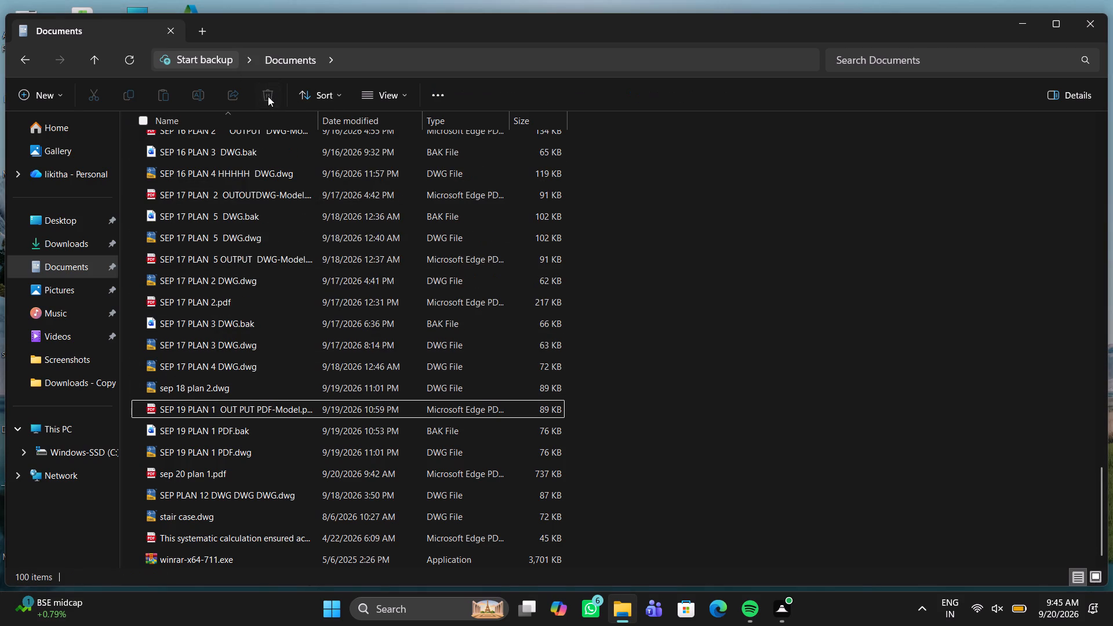
Delete the SEP 19 PLAN 1 OUT PUT PDF-Model PDF, SEP 19 PLAN 1 PDF.bak and SEP 19 PLAN 1 PDF.dwg from Documents.
left_click(217, 410)
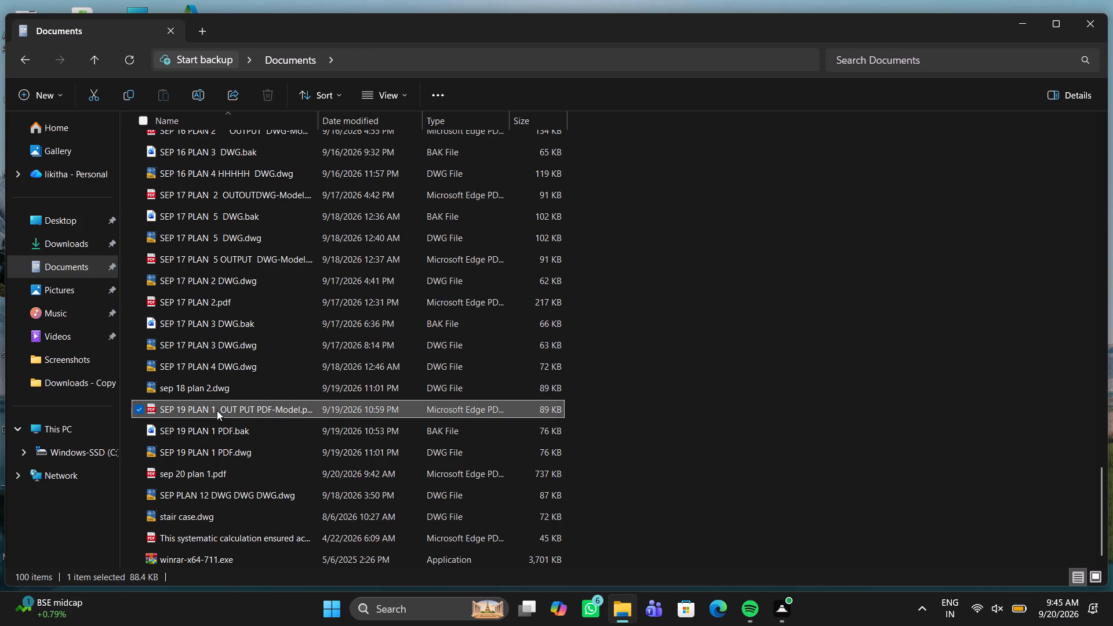
left_click(270, 94)
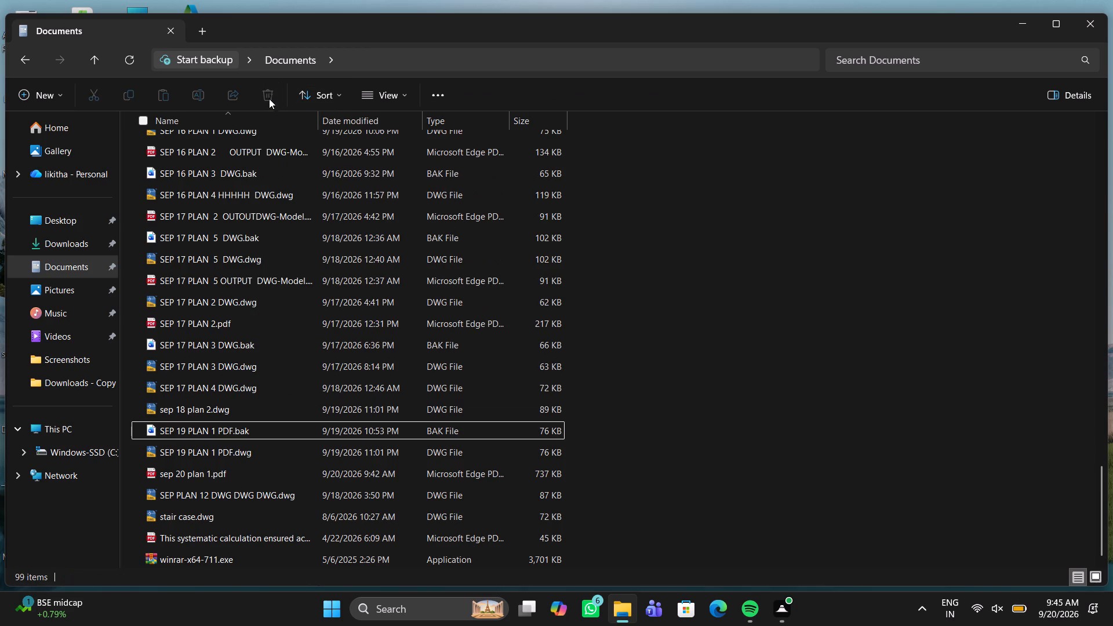
left_click(263, 441)
left_click(186, 432)
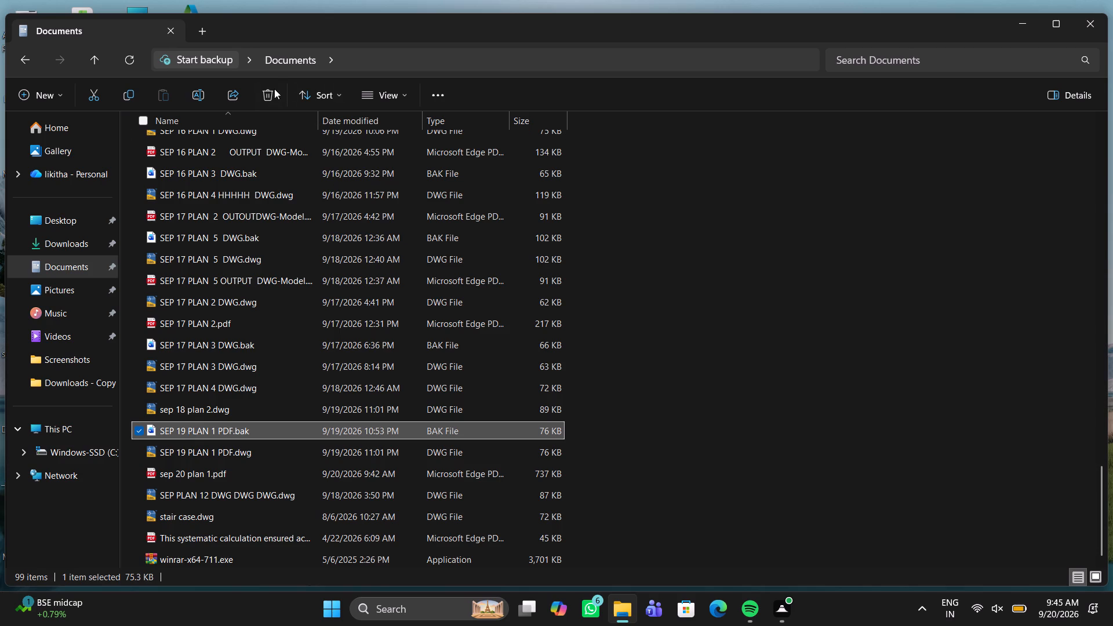
left_click(267, 92)
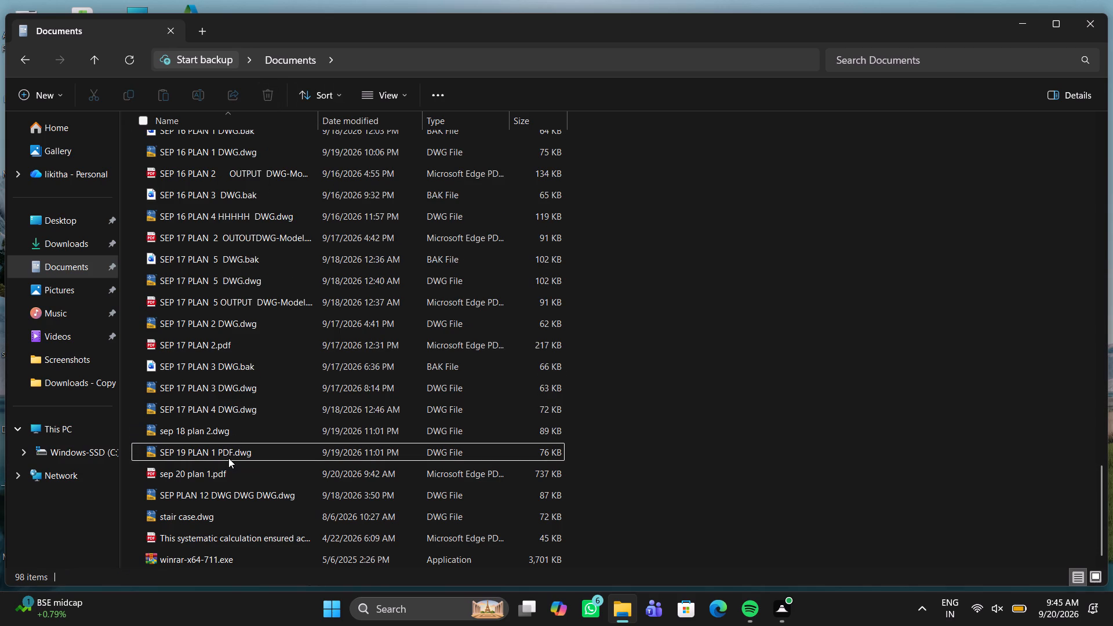
left_click(228, 458)
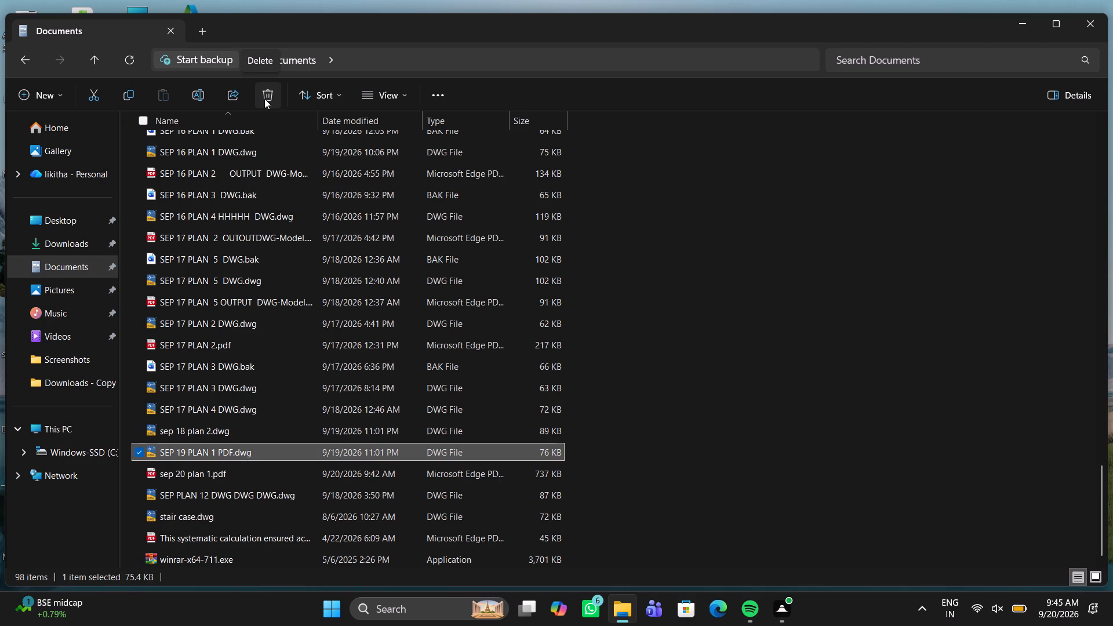
left_click(264, 99)
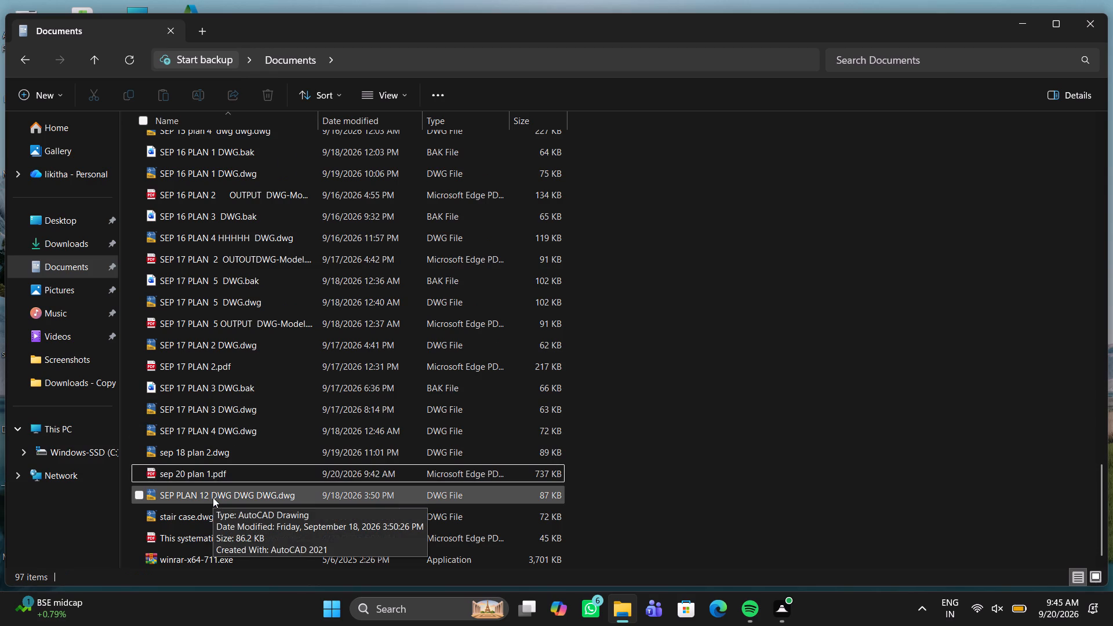
Delete sep 20 plan 1.pdf, SEP 17 PLAN 2.pdf and the SEP 17 PLAN 2 OUTOUTDWG-Model PDF from Documents.
left_click(213, 497)
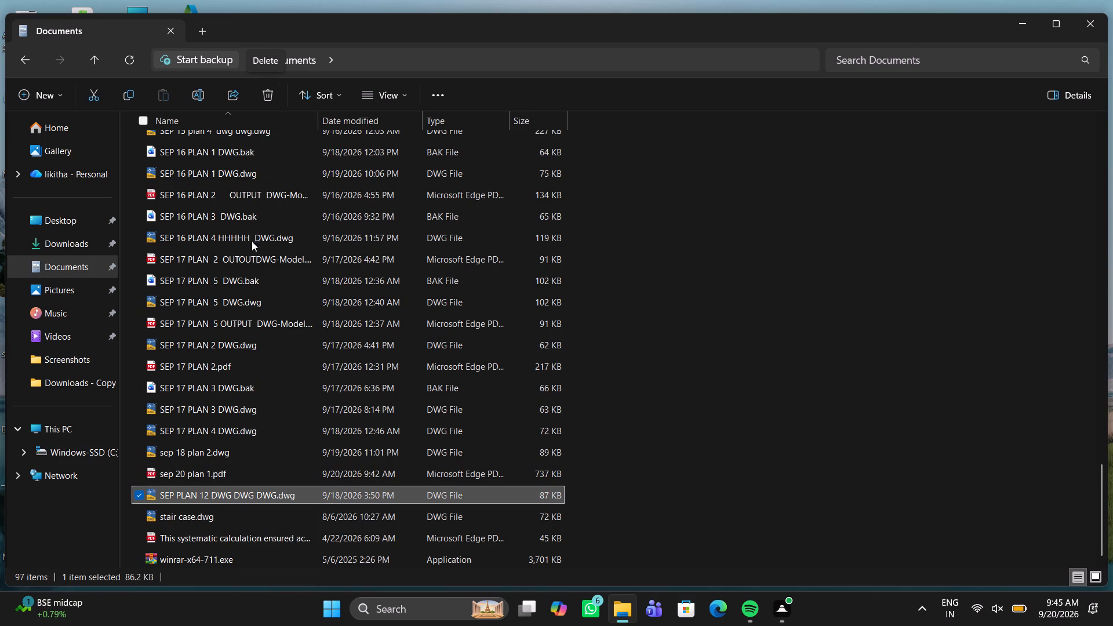
left_click(206, 470)
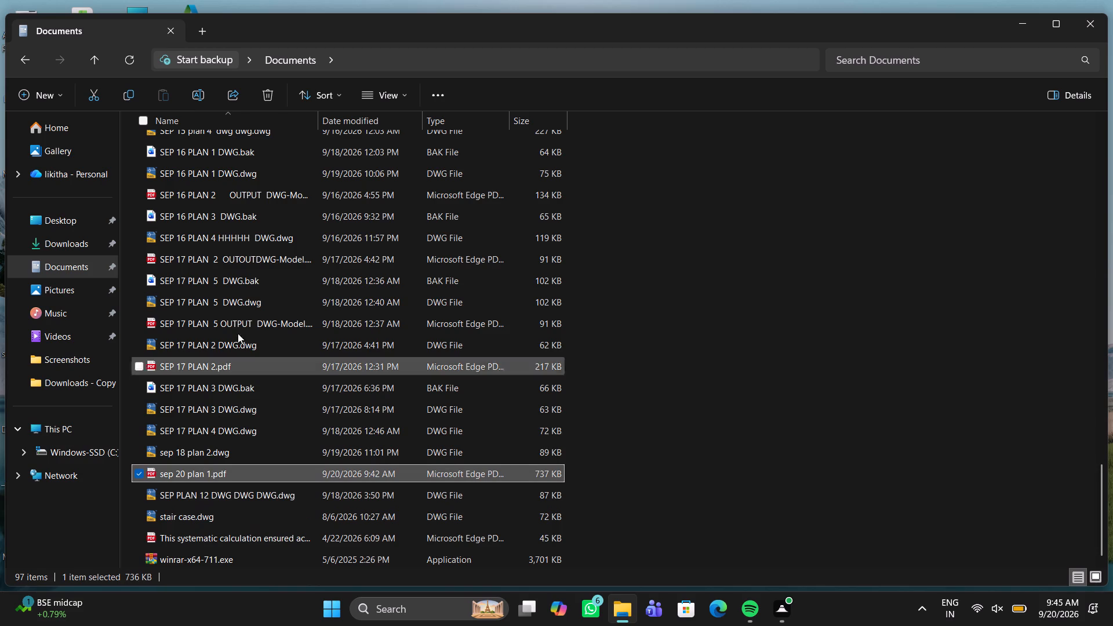
left_click(264, 86)
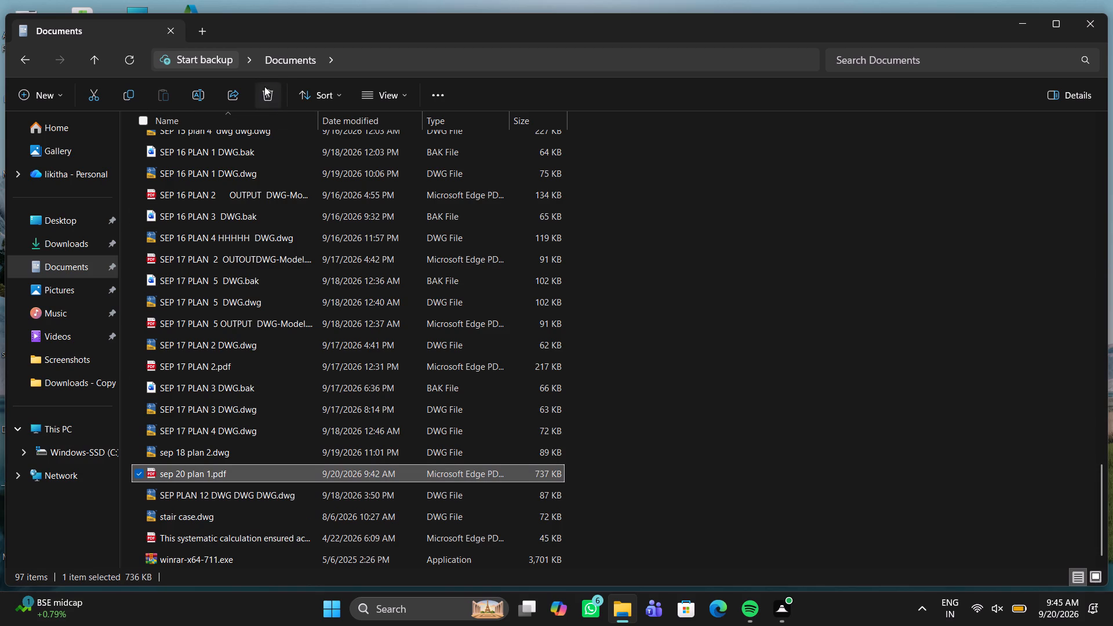
left_click(258, 389)
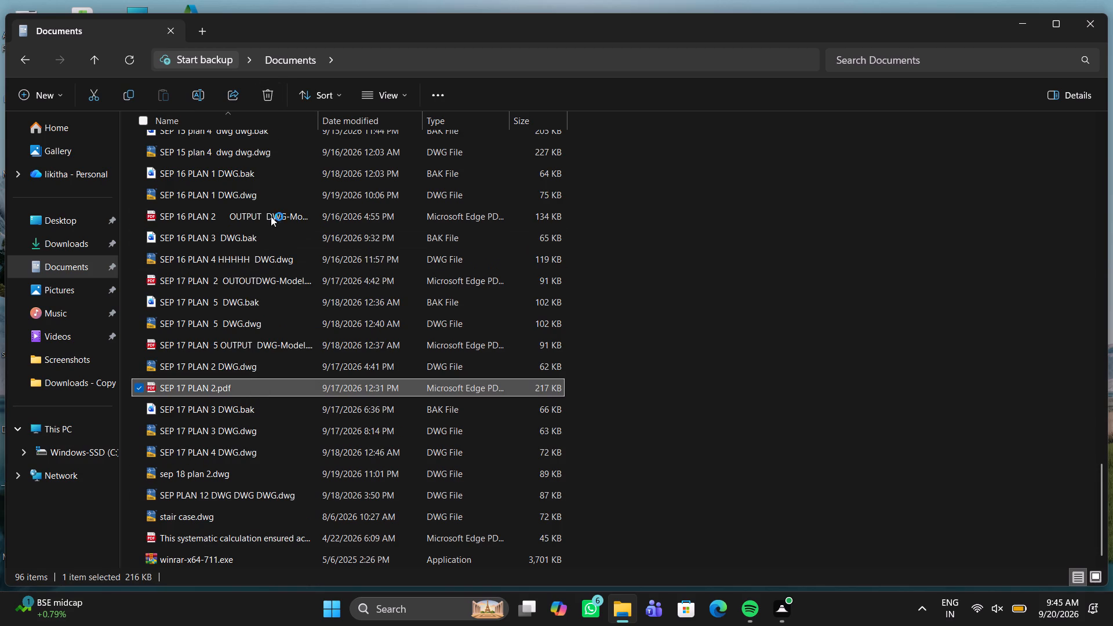
left_click(271, 95)
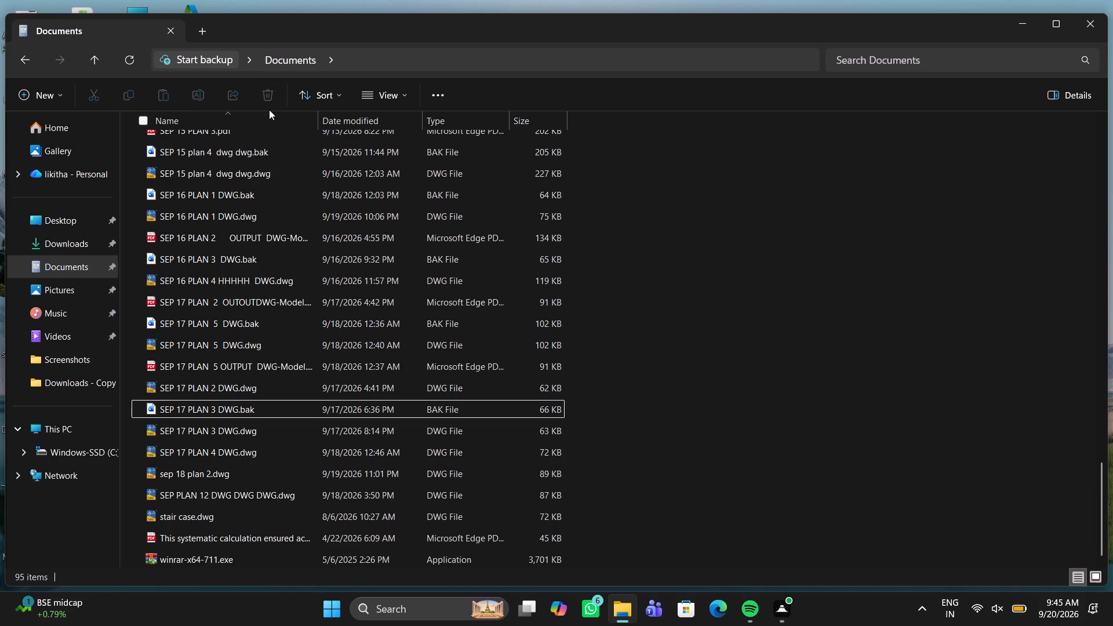
left_click(265, 296)
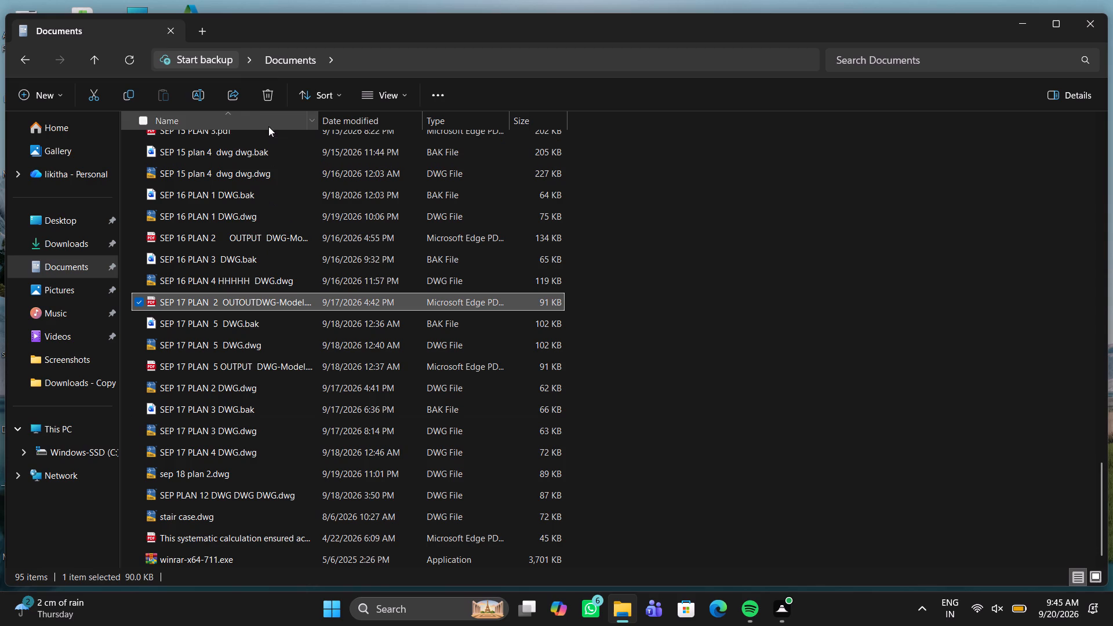
left_click(266, 91)
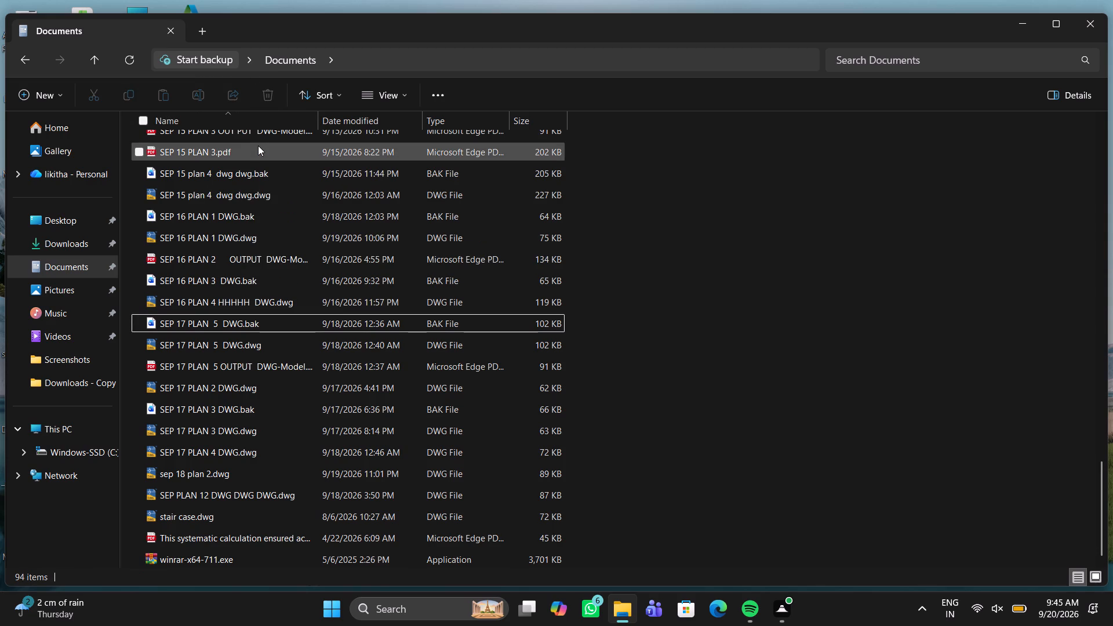
Delete SEP 15 PLAN 3.pdf and the SEP 15 PLAN 3 OUT PUT DWG-Model PDF from Documents.
scroll(257, 147, "up", 2)
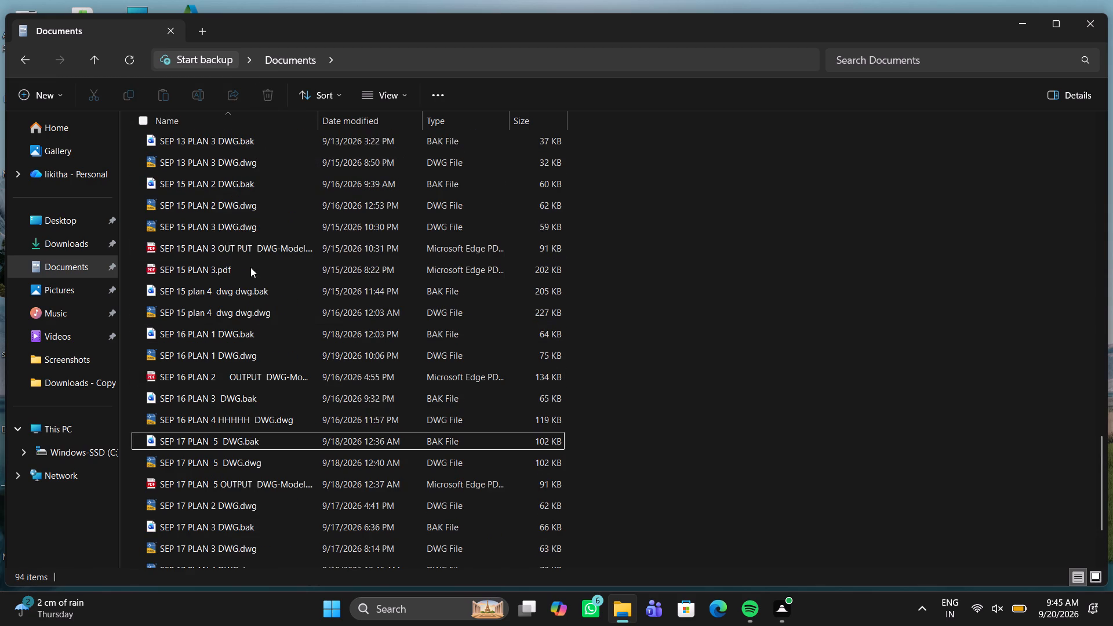
left_click(250, 273)
left_click(266, 93)
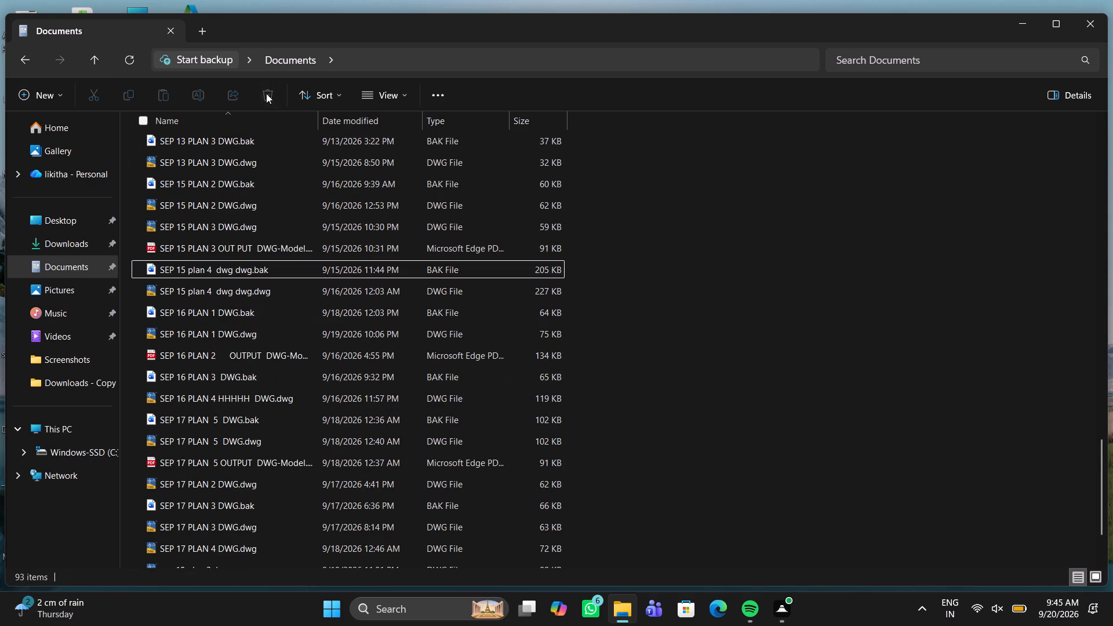
left_click(249, 246)
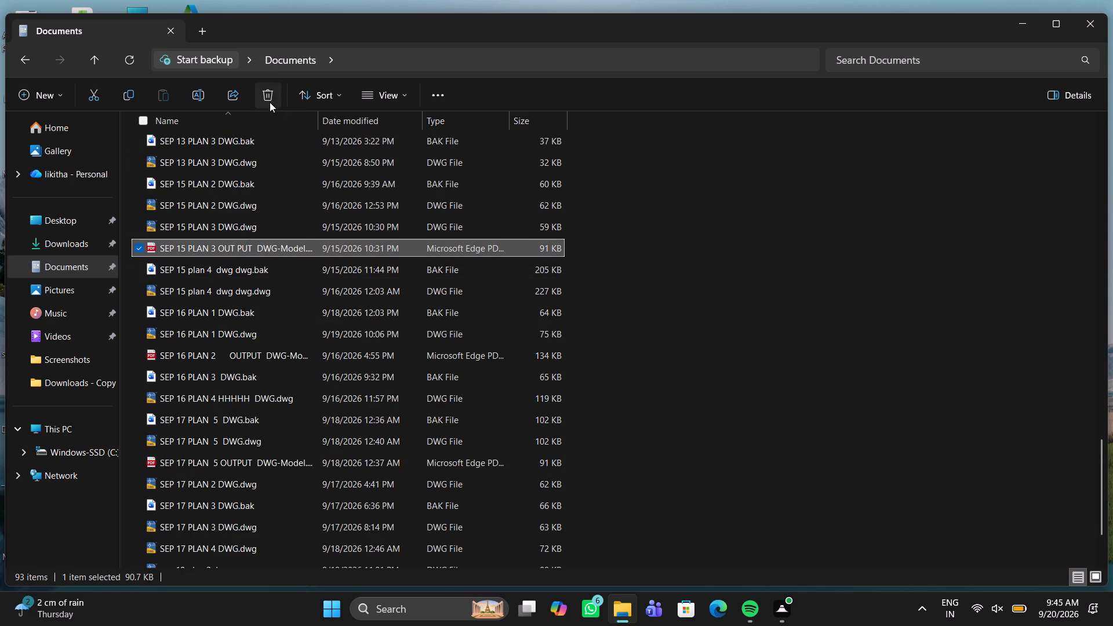
left_click(267, 99)
Delete RESEMDENTIAL PLAN PDF OUT PUT.pdf, SEP 19 PLAN 1 PDF.pdf and RESEMDENTIAL PLAN PDF DWG.bak from Documents.
scroll(256, 191, "up", 1)
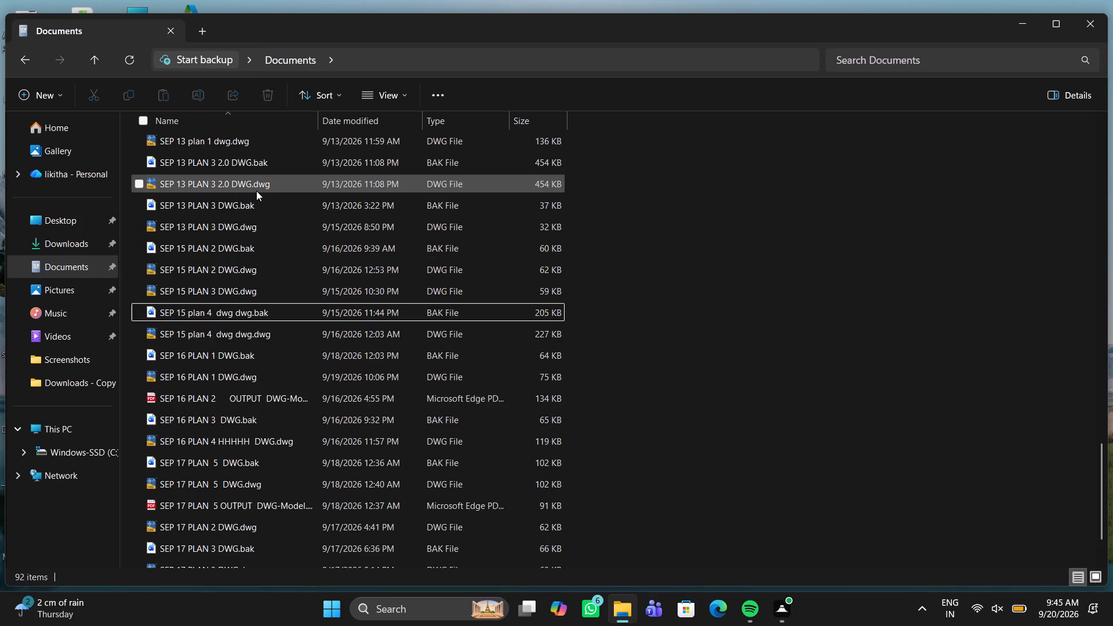
scroll(256, 191, "up", 4)
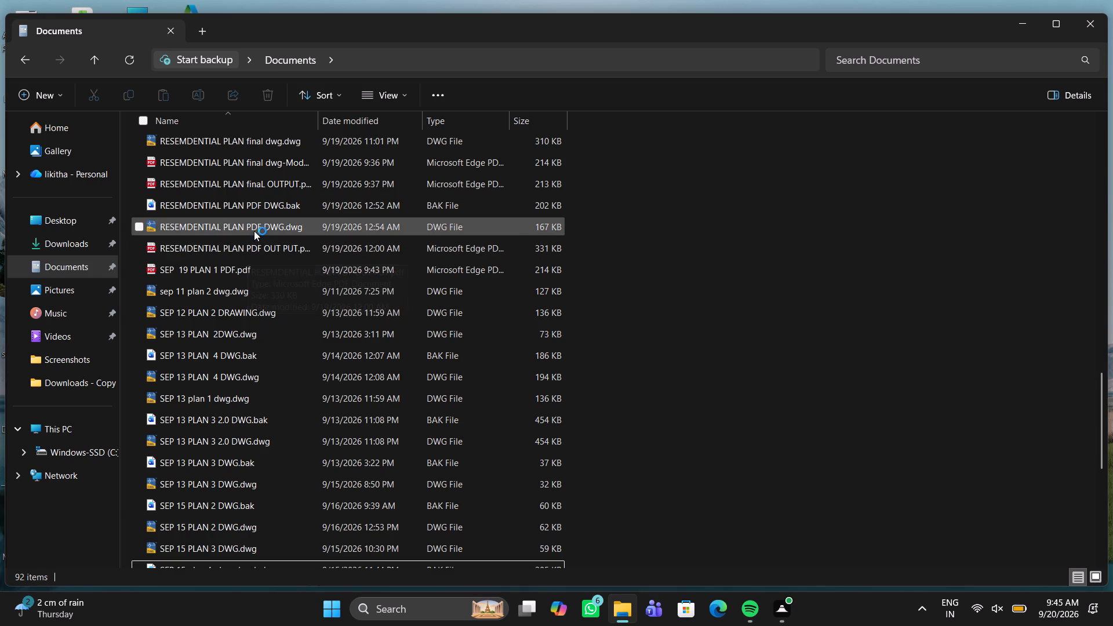
left_click(252, 246)
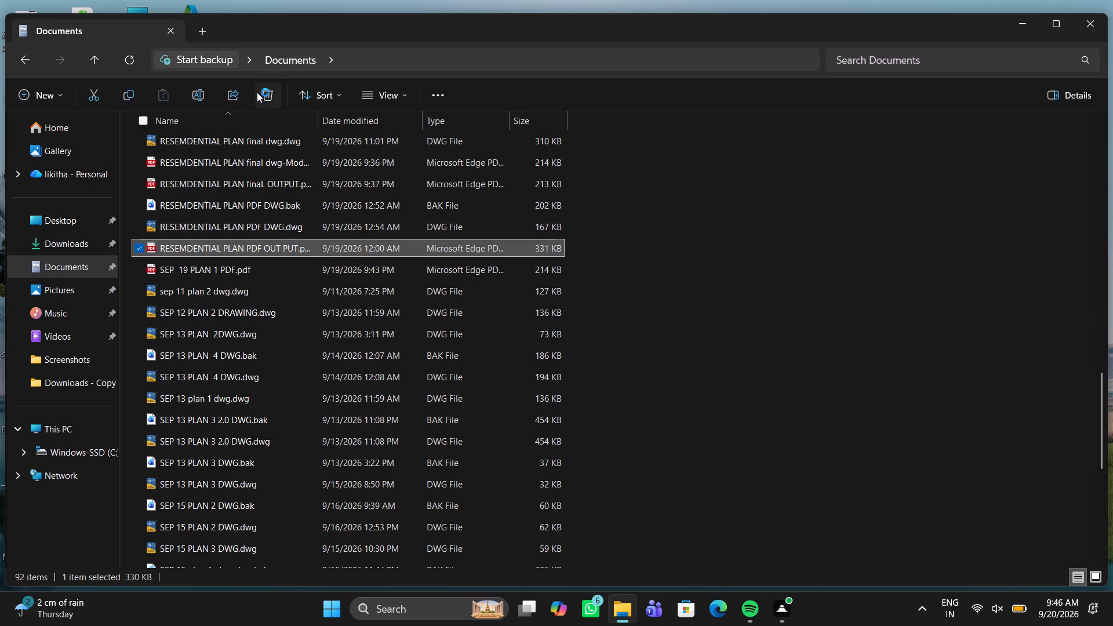
double_click(267, 89)
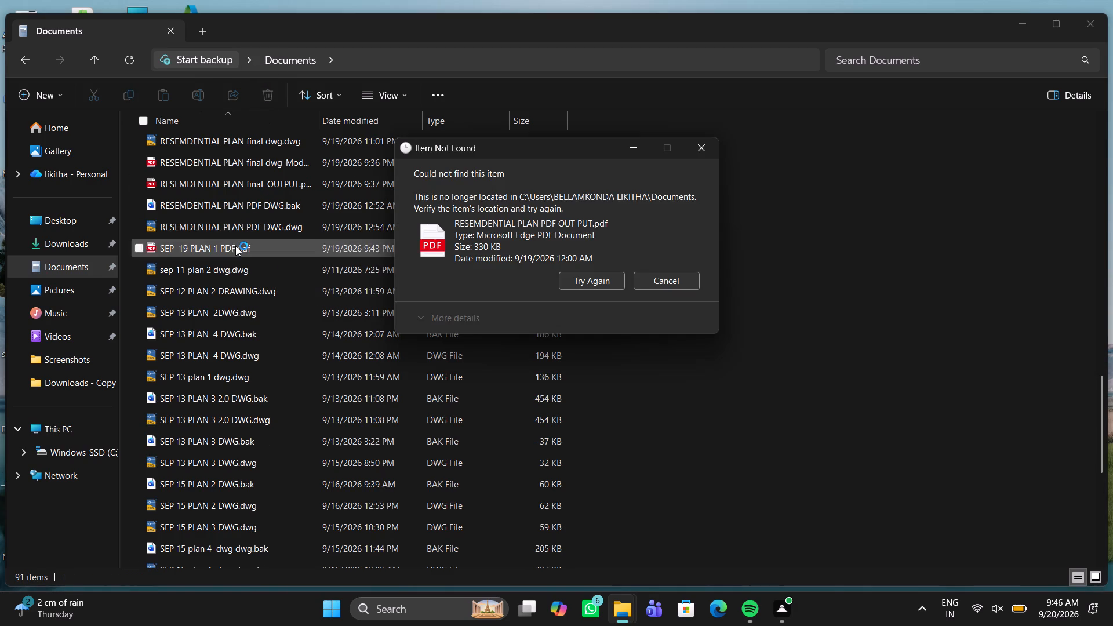
left_click(700, 143)
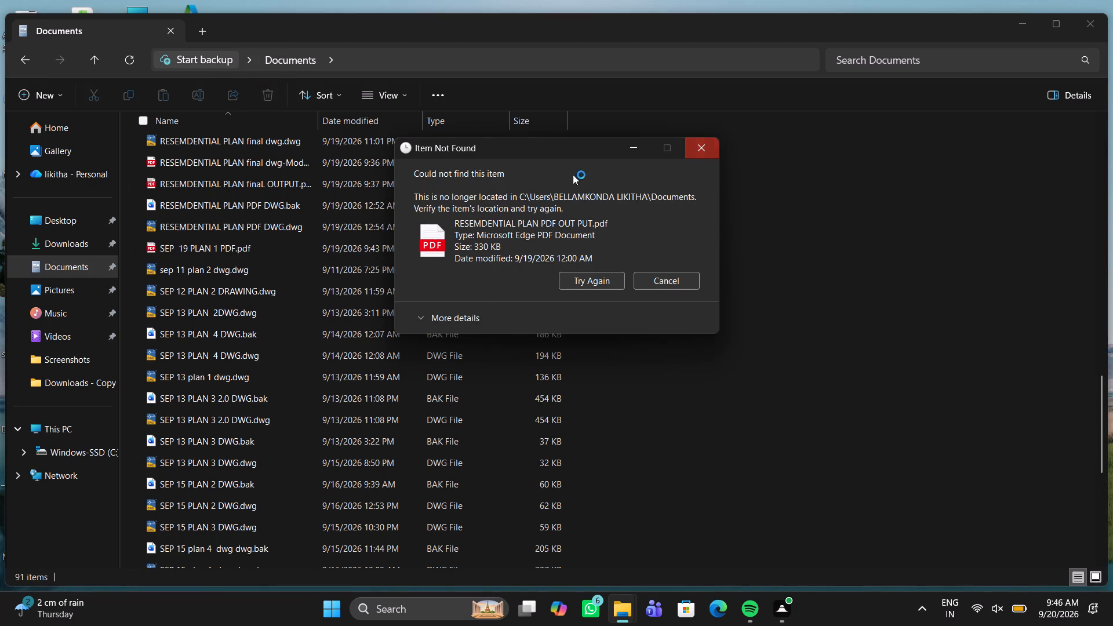
left_click(219, 242)
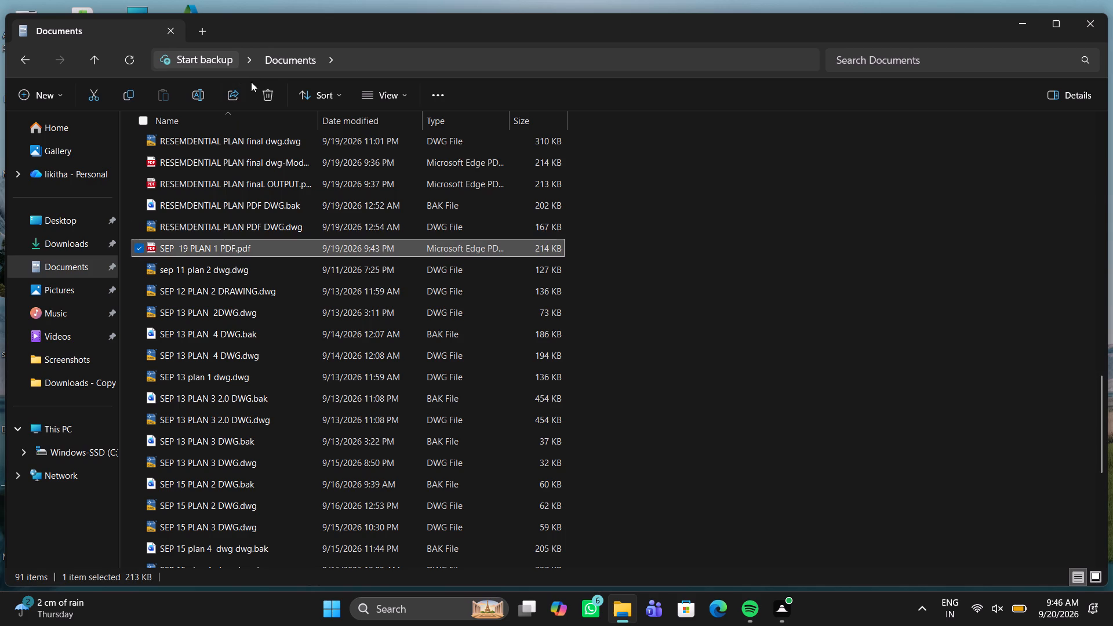
left_click(271, 92)
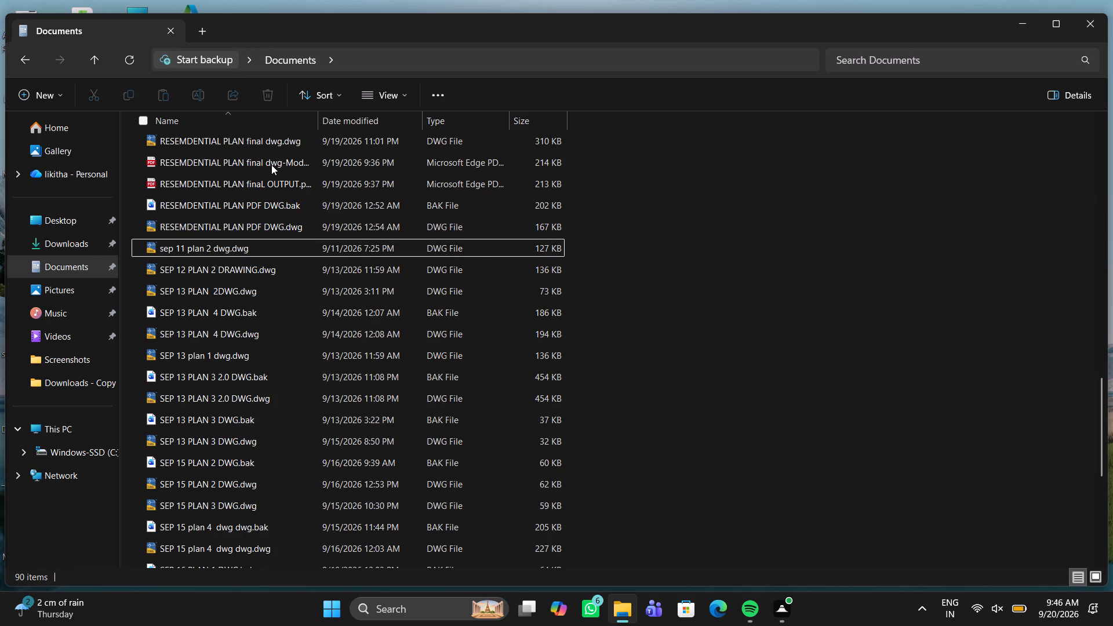
scroll(271, 165, "up", 1)
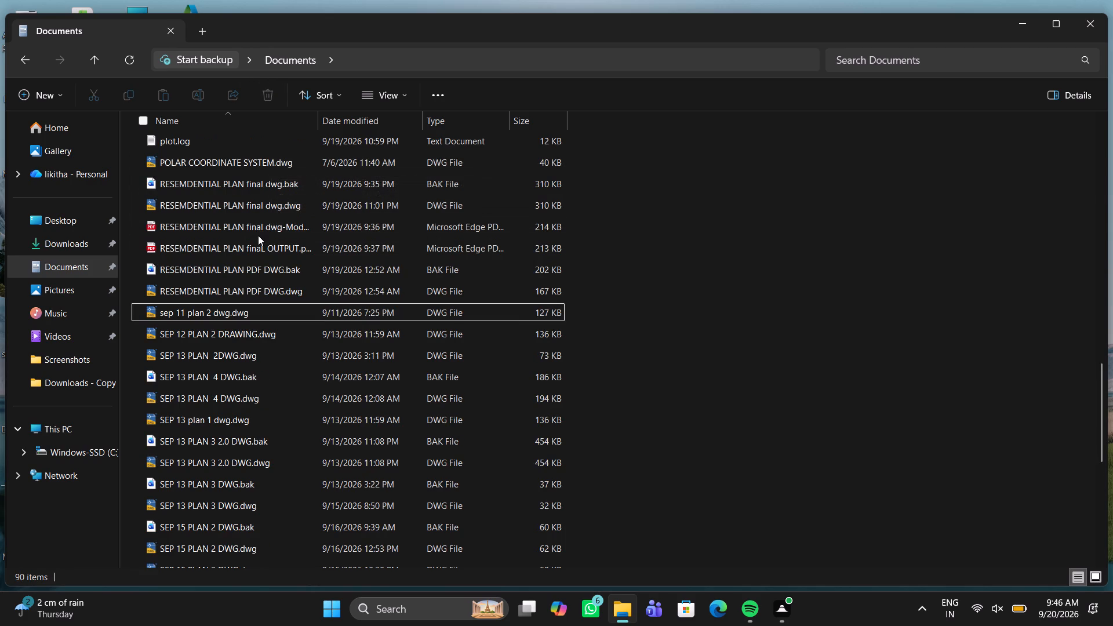
left_click(254, 264)
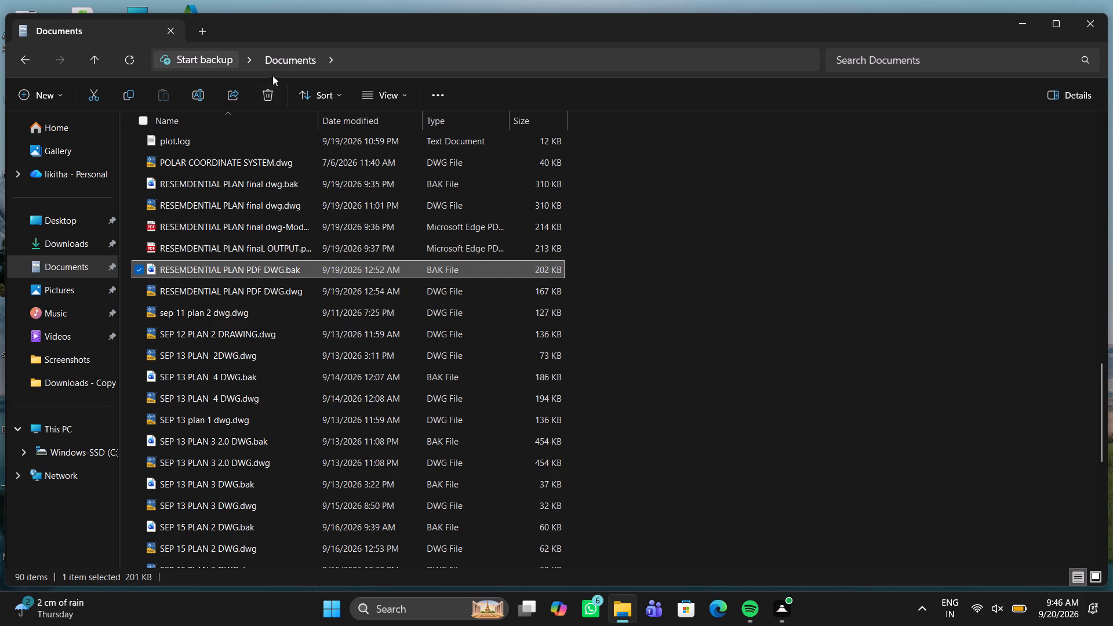
left_click(265, 96)
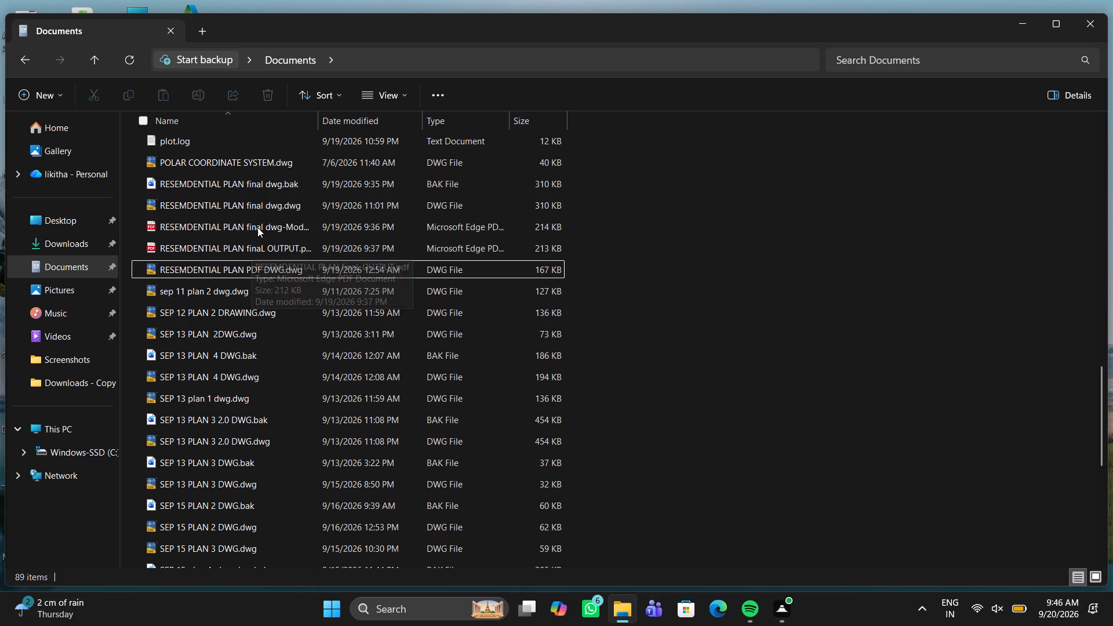
Open RESEMDENTIAL PLAN finaL OUTPUT.pdf in Microsoft Edge and look over its floor plan drawing.
scroll(257, 227, "up", 1)
double_click(236, 318)
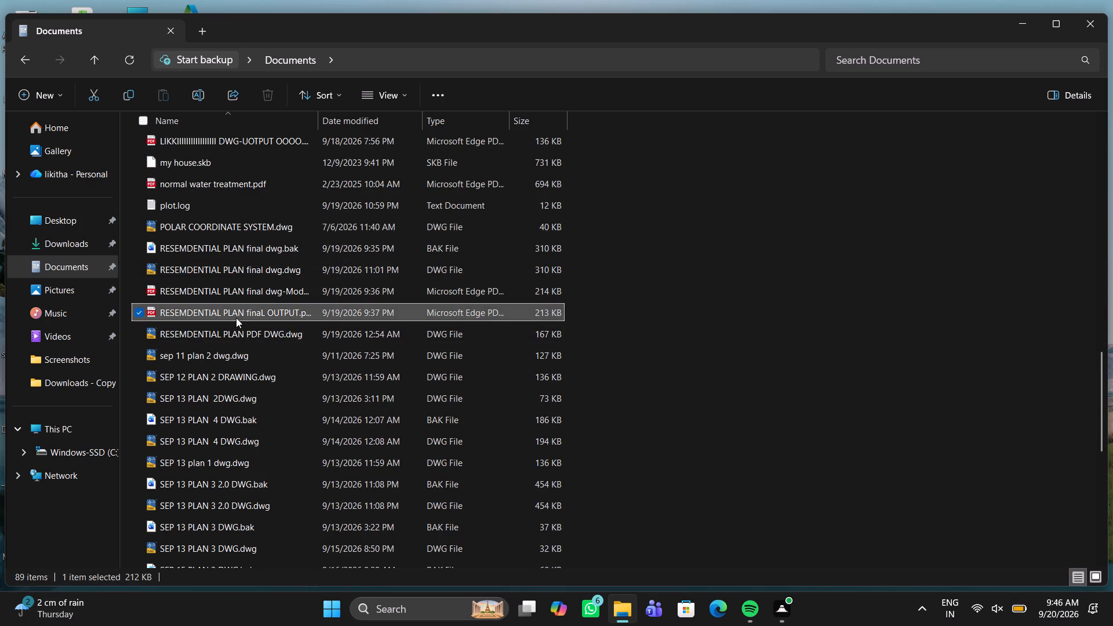
scroll(234, 294, "down", 3)
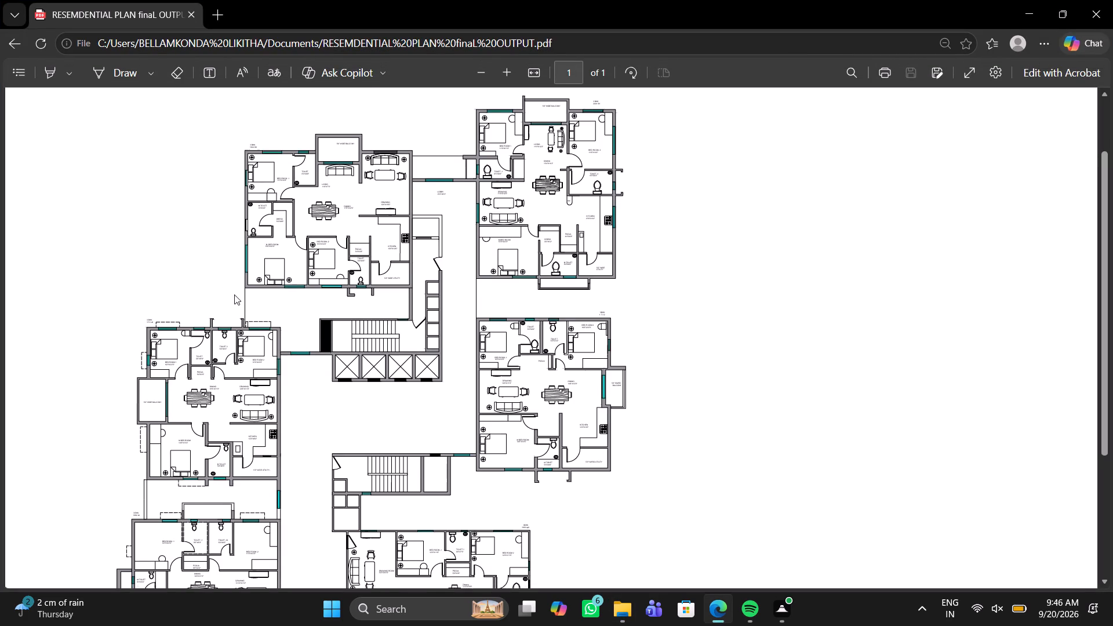
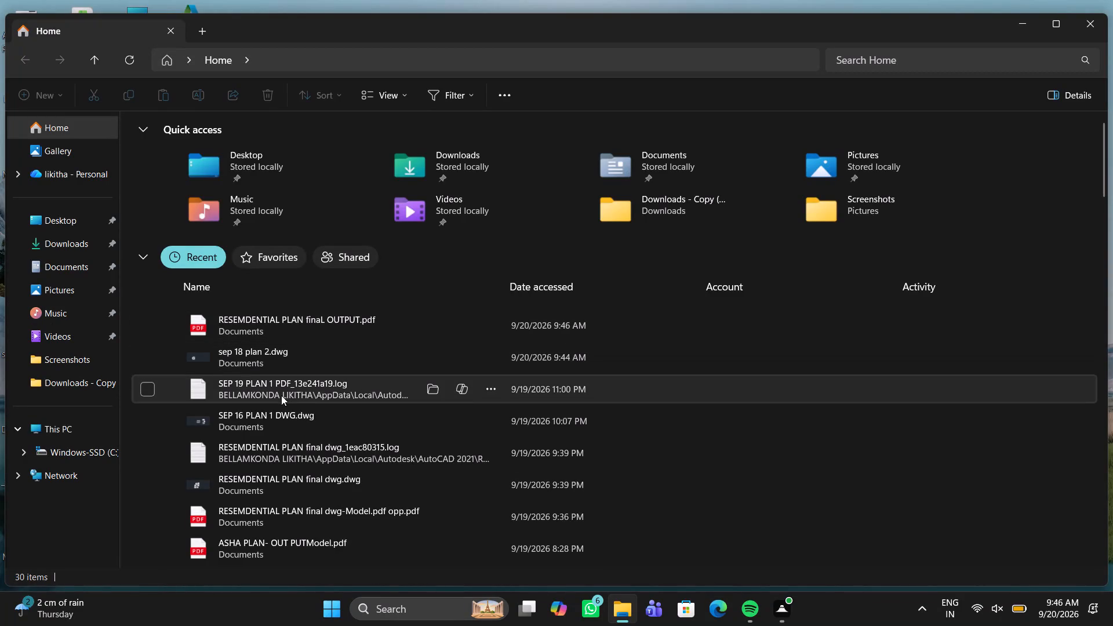
Delete the LIKKI DWG.dwg drawing and its matching LIKKI DWG-UOTPUT PDF from the Documents folder.
left_click(78, 261)
scroll(243, 334, "down", 4)
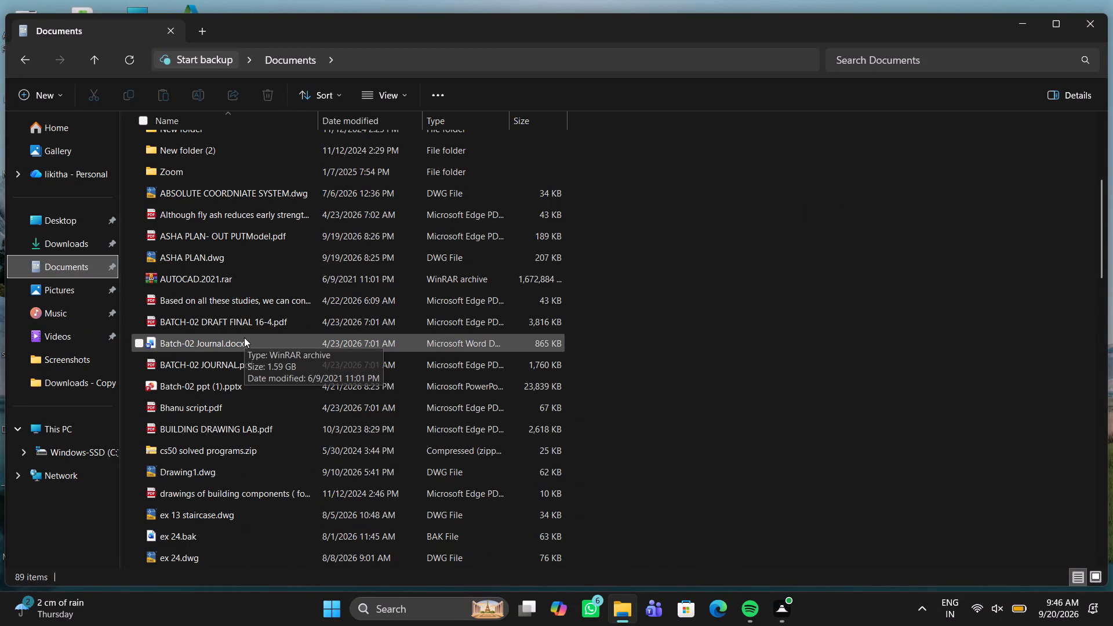
scroll(242, 351, "down", 5)
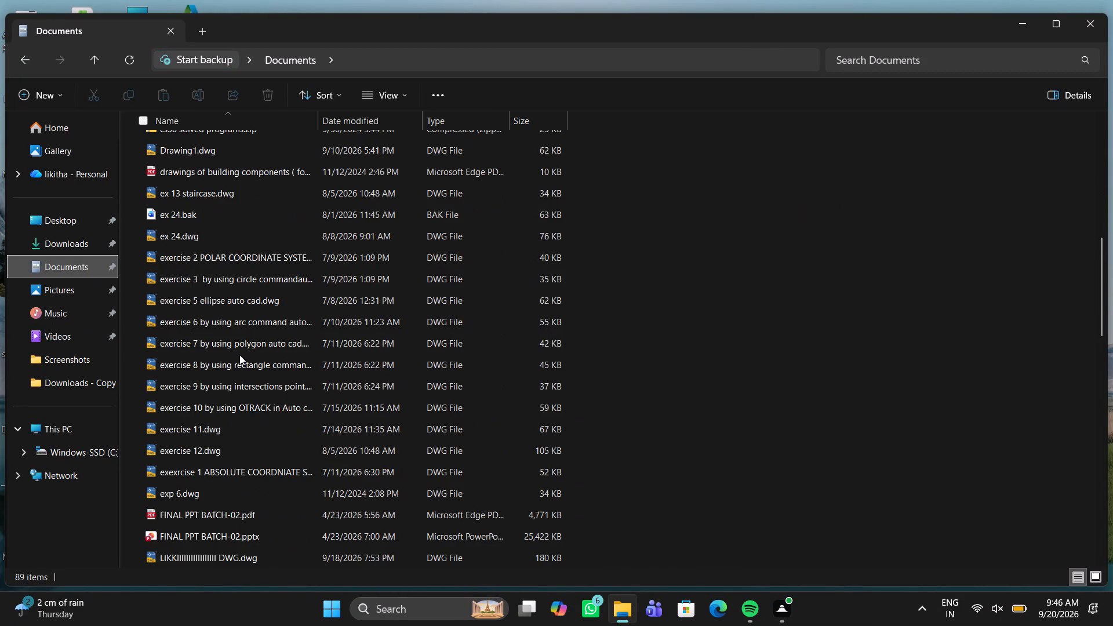
scroll(239, 355, "down", 2)
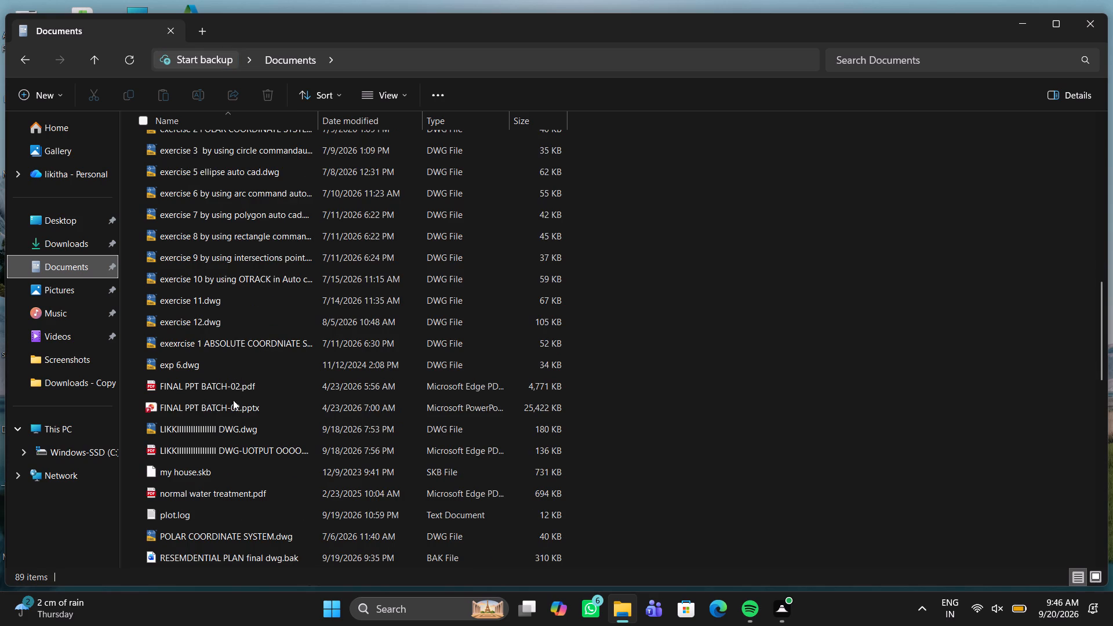
left_click(243, 428)
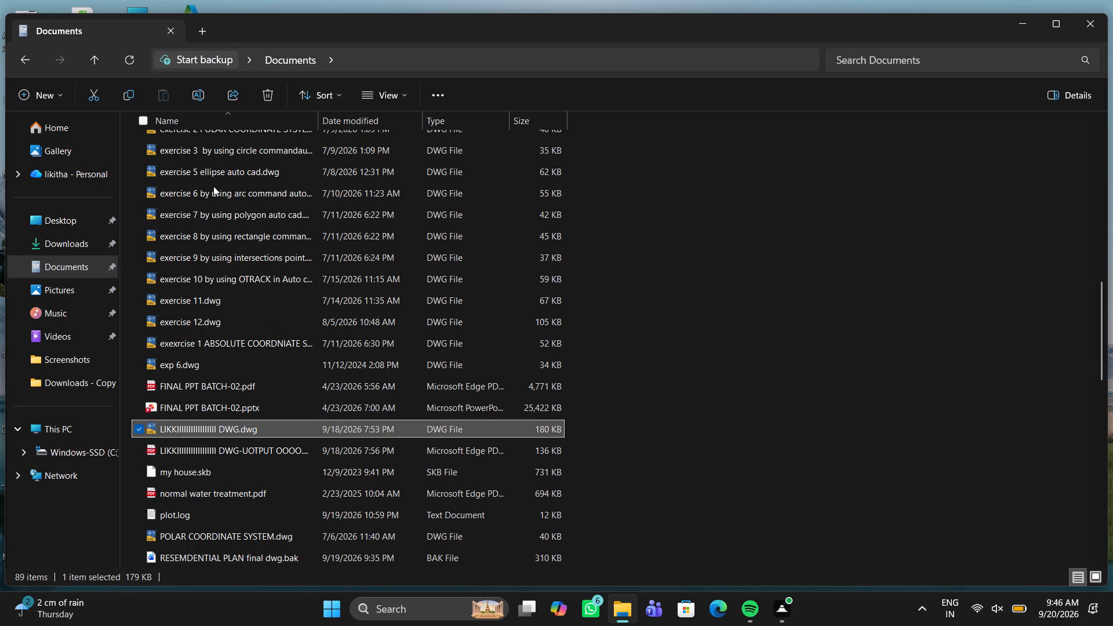
double_click(272, 100)
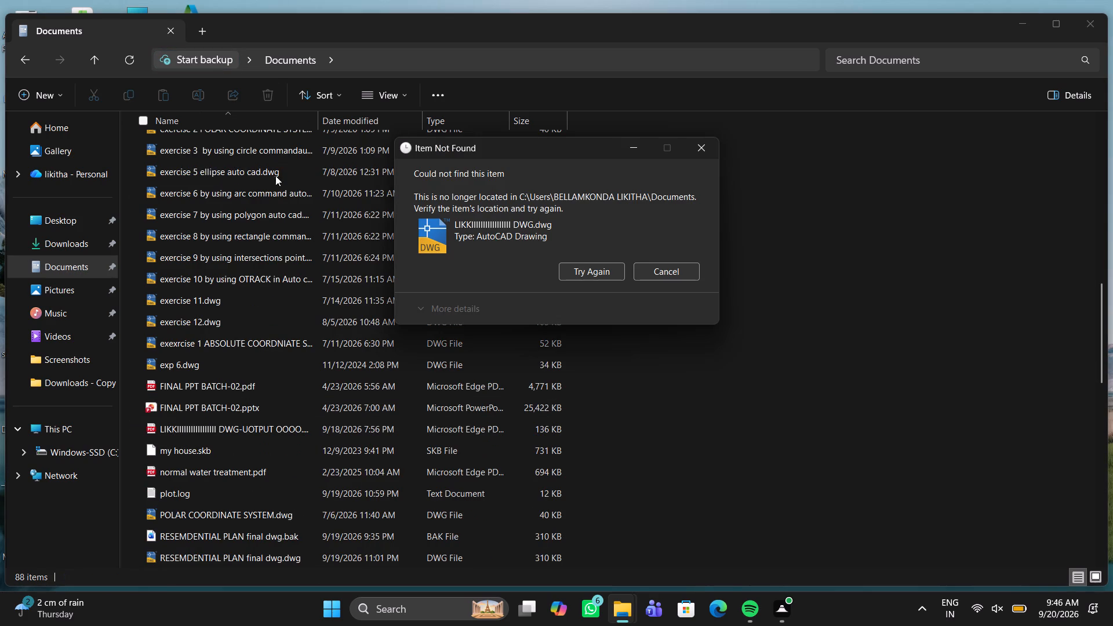
left_click(601, 271)
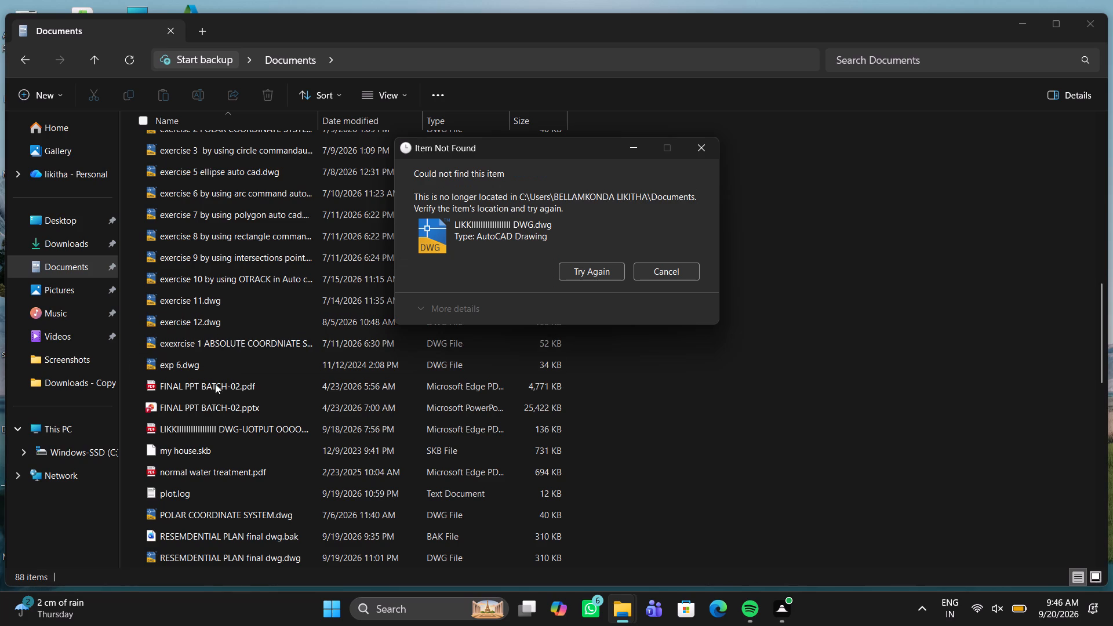
left_click(204, 427)
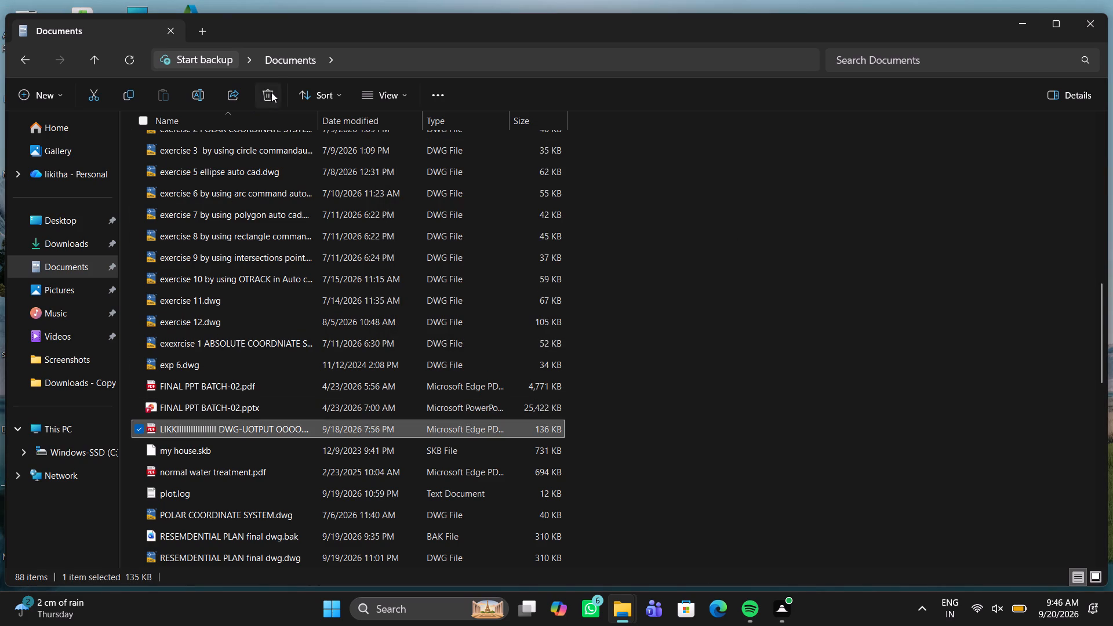
left_click(271, 92)
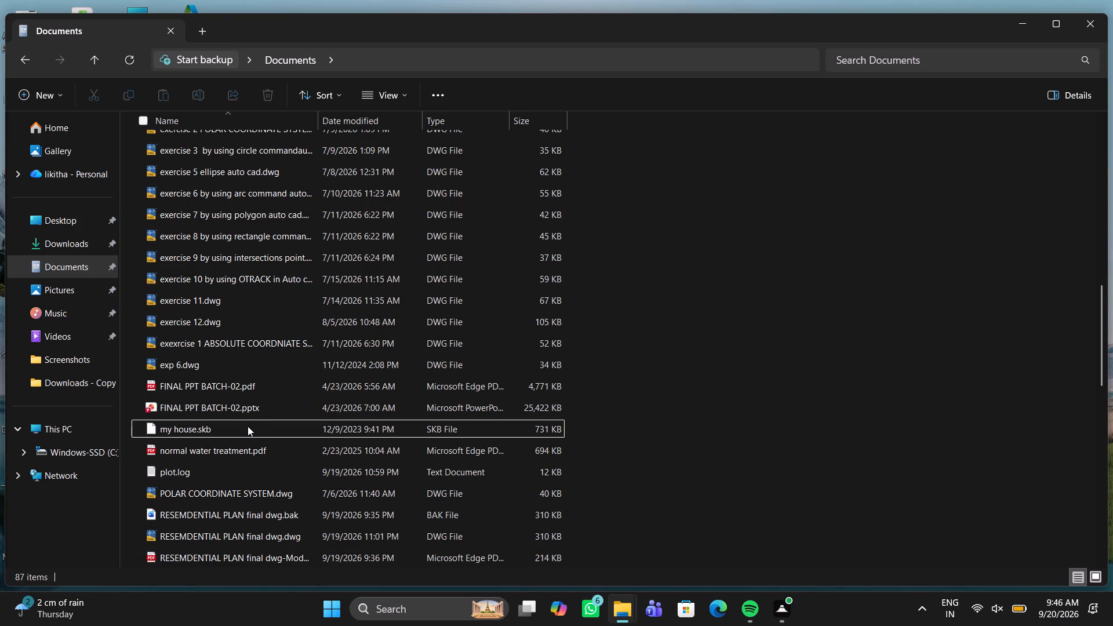
Delete RESEMDENTIAL PLAN final dwg-Model.pdf opp.pdf from Documents.
scroll(248, 426, "down", 2)
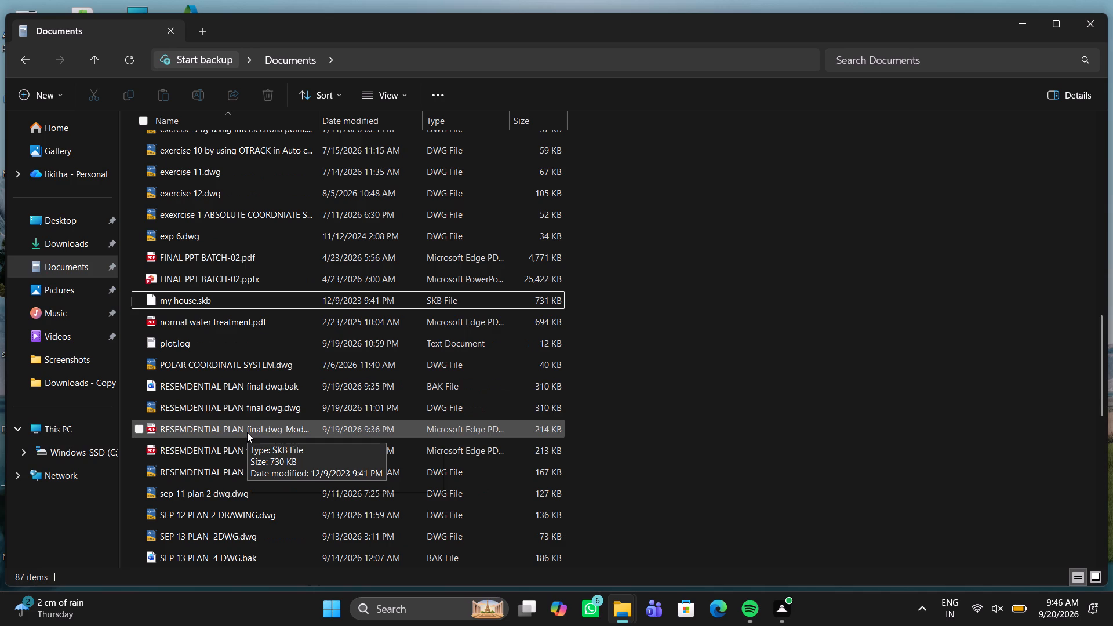
left_click(248, 431)
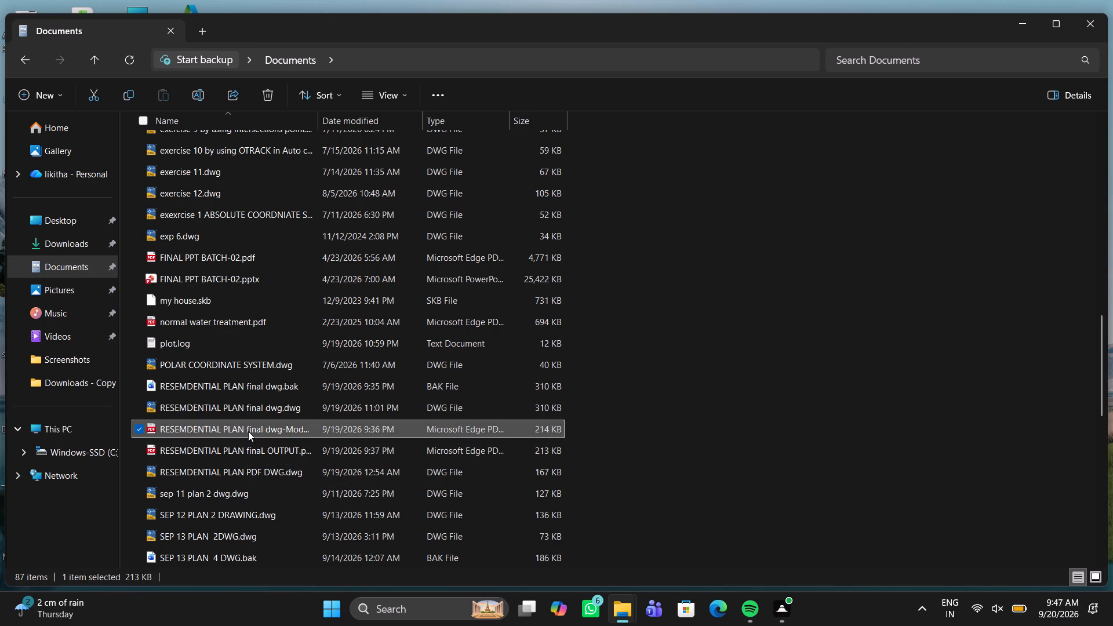
left_click(264, 89)
Delete ASHA PLAN- OUT PUTModel.pdf and the ASHA PLAN.dwg drawing from Documents.
scroll(269, 352, "up", 2)
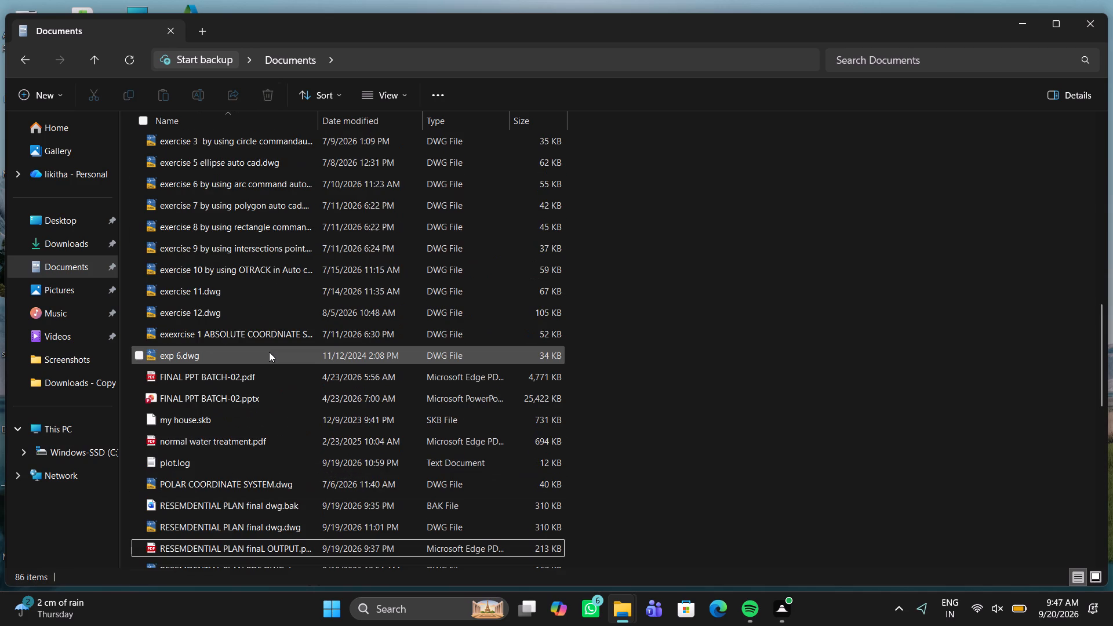
scroll(269, 352, "up", 3)
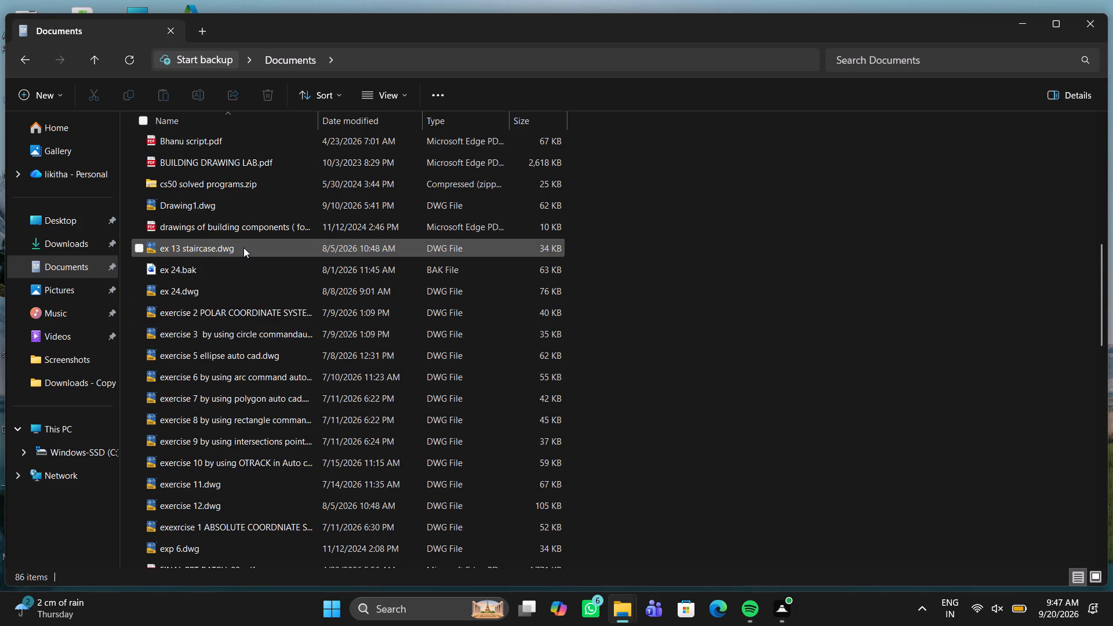
scroll(229, 192, "up", 2)
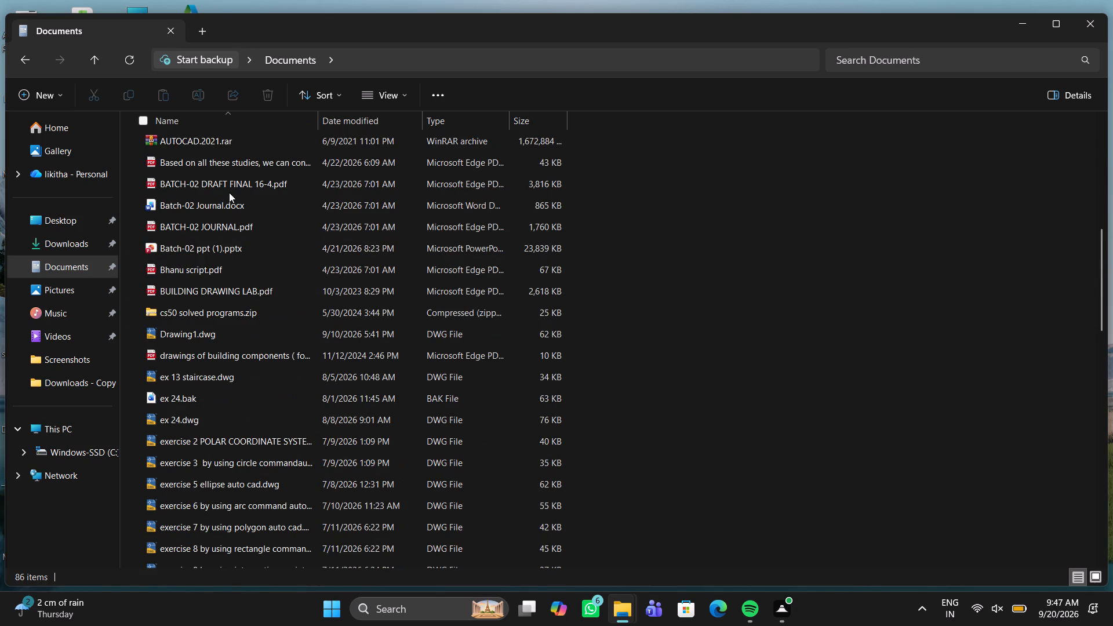
scroll(229, 192, "up", 1)
left_click(230, 161)
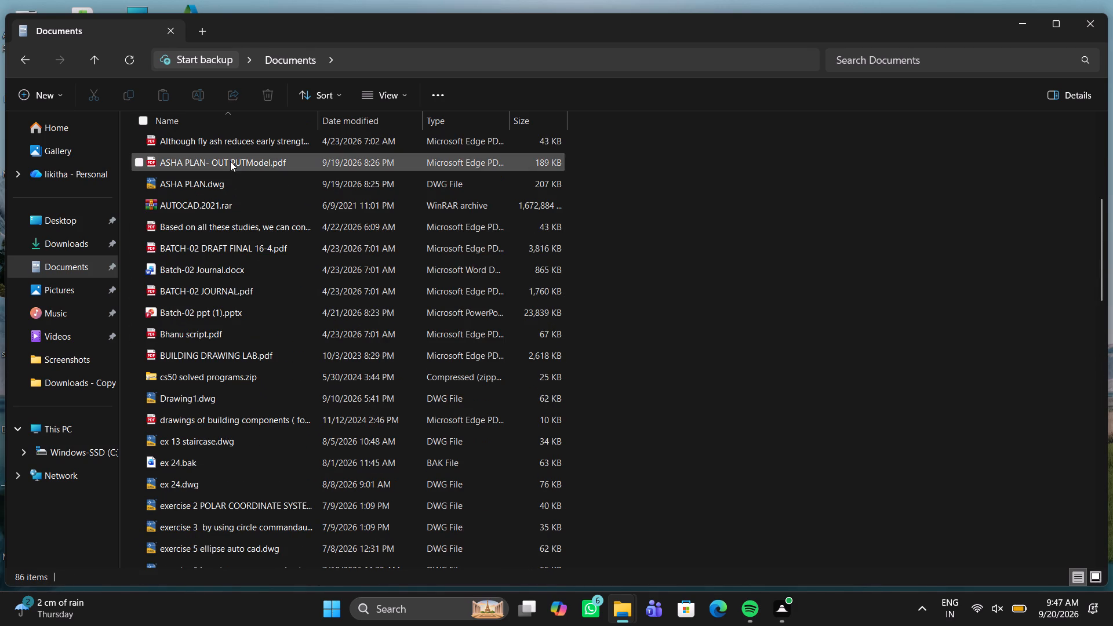
left_click(269, 97)
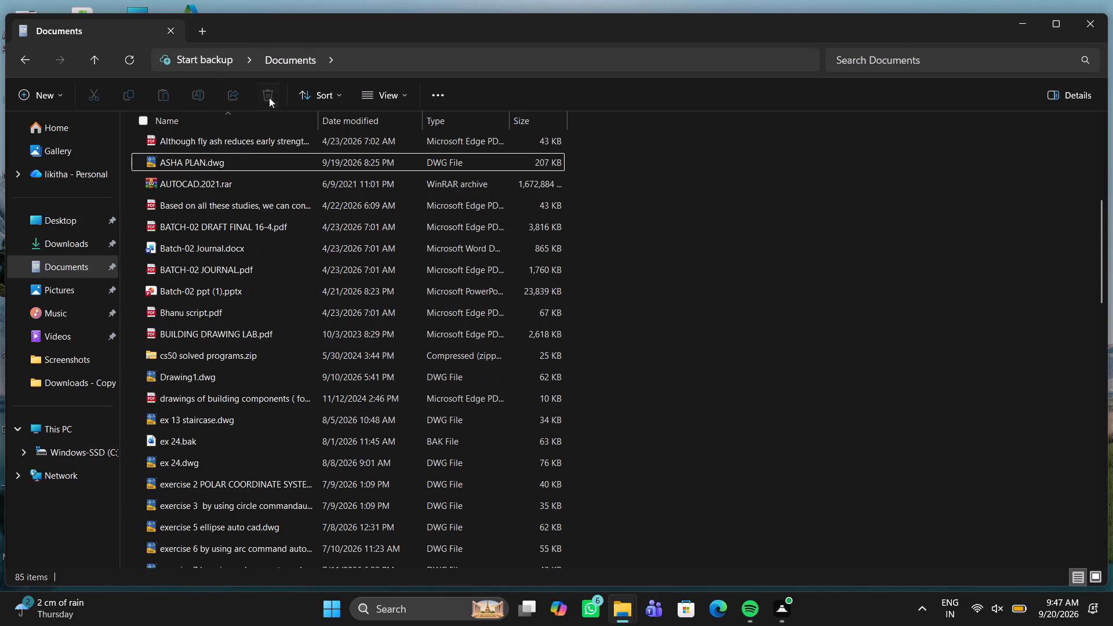
left_click(248, 162)
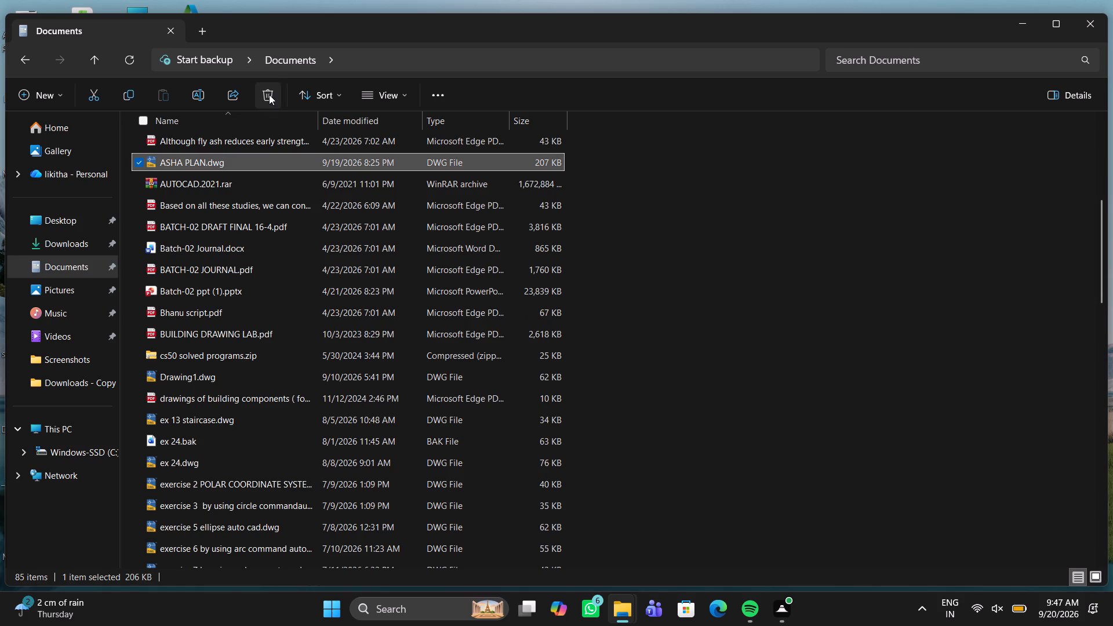
left_click(270, 94)
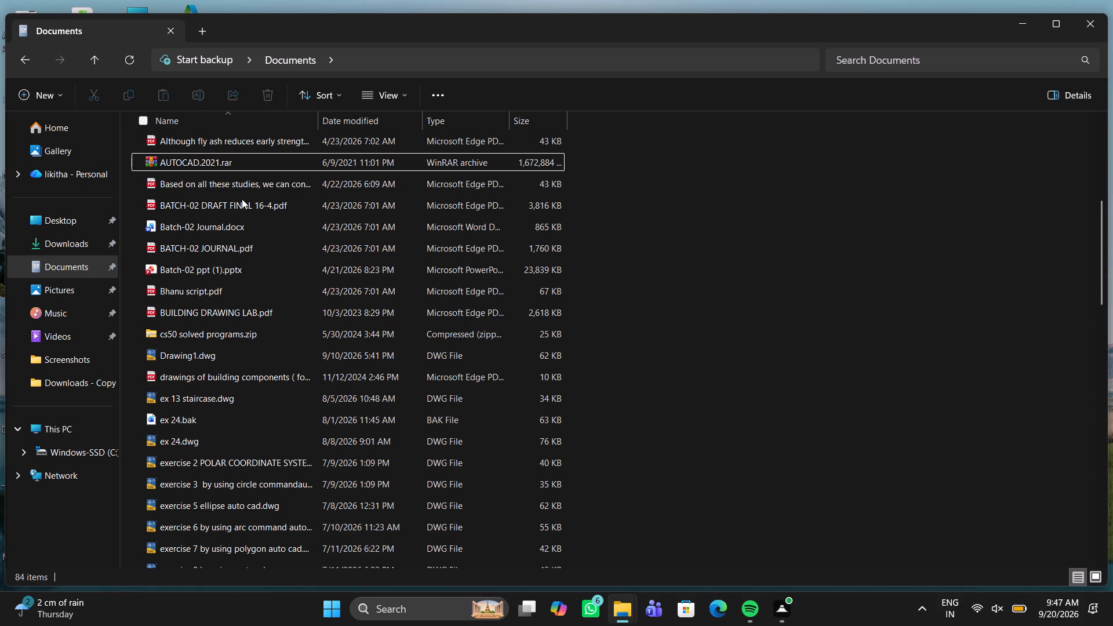
Look through the folder of KiCad and Gerber files in Documents, try opening its F_Mask.gbr file, and close File Explorer.
scroll(242, 199, "up", 1)
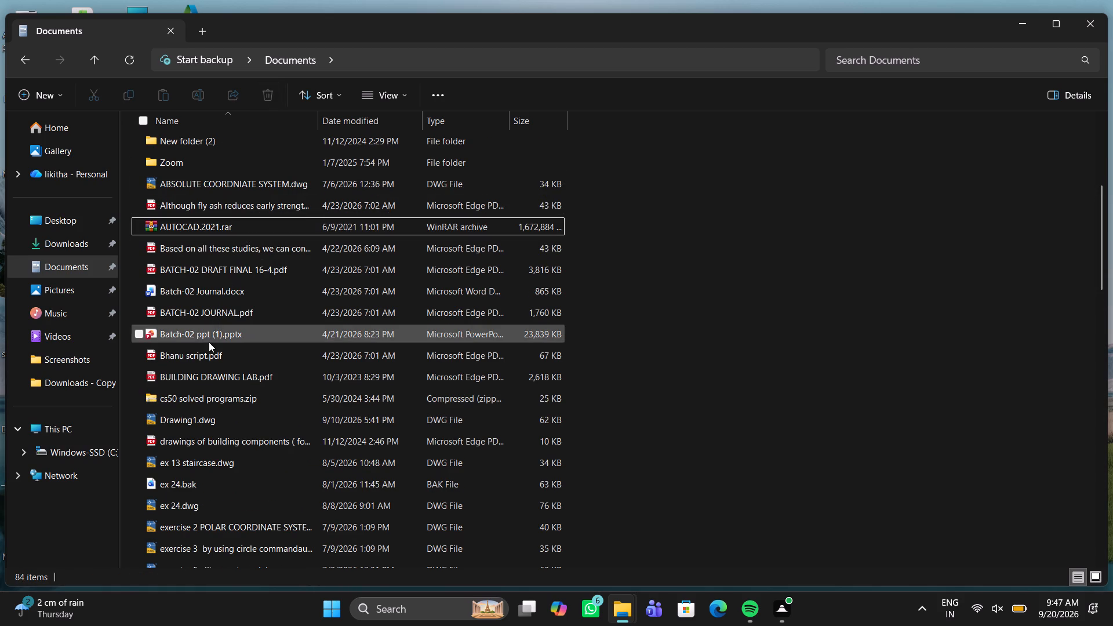
scroll(222, 203, "up", 3)
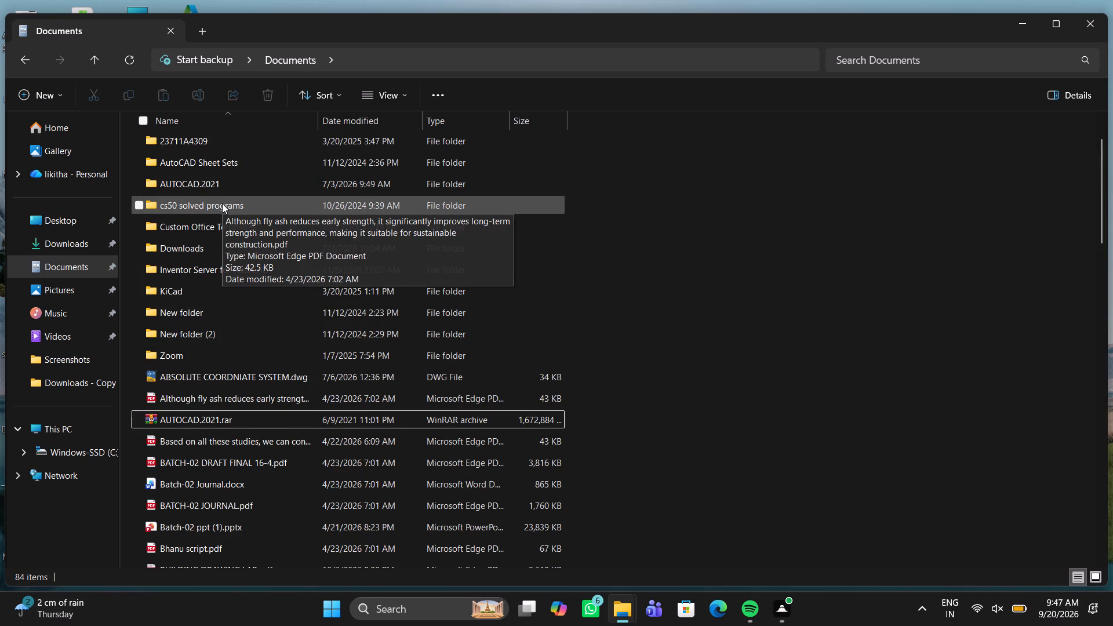
scroll(222, 203, "up", 2)
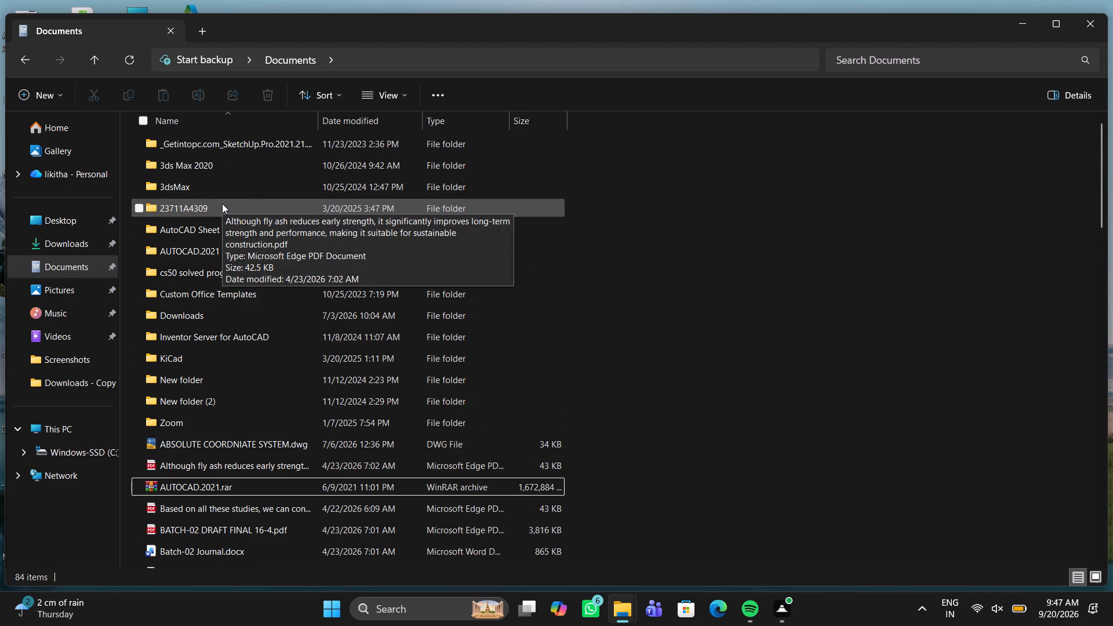
left_click(222, 203)
double_click(222, 203)
scroll(222, 203, "down", 3)
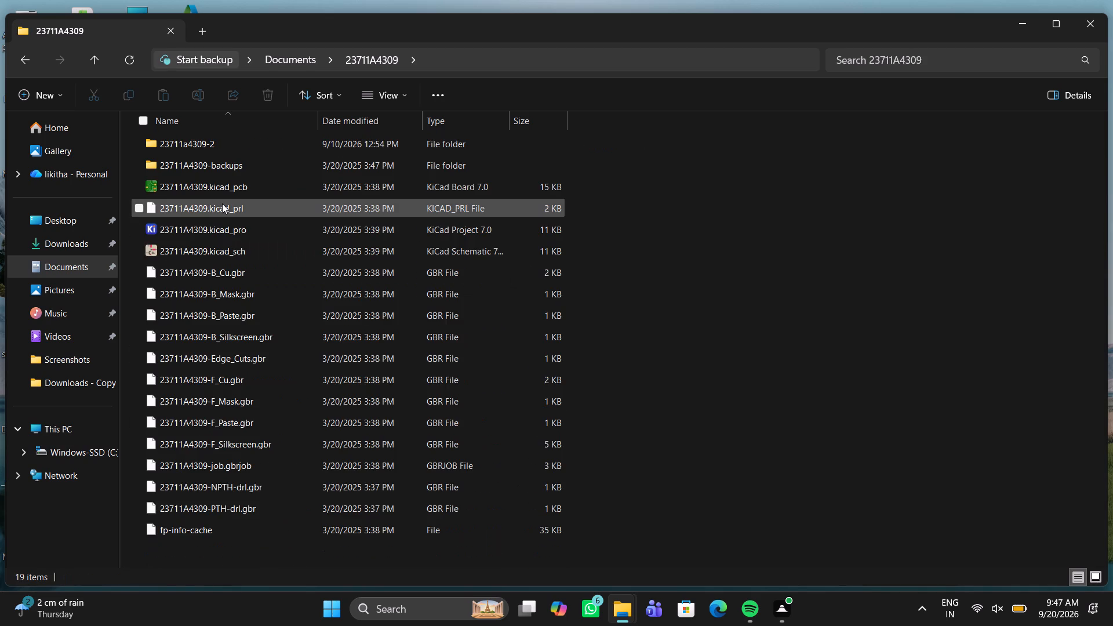
scroll(222, 203, "down", 6)
scroll(223, 365, "down", 10)
double_click(224, 392)
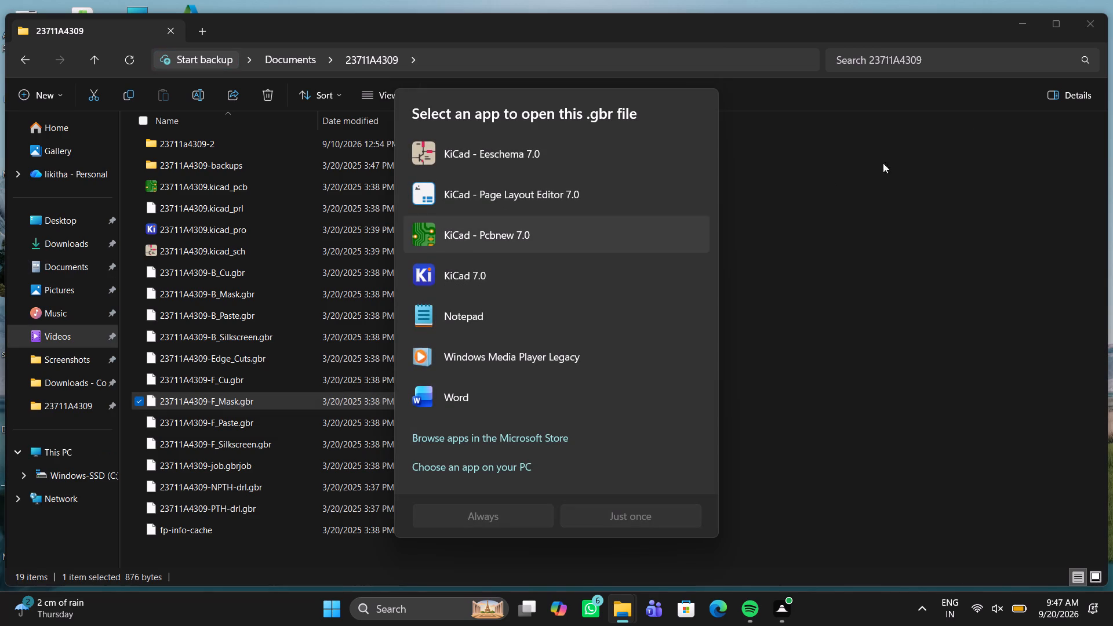
double_click(1087, 19)
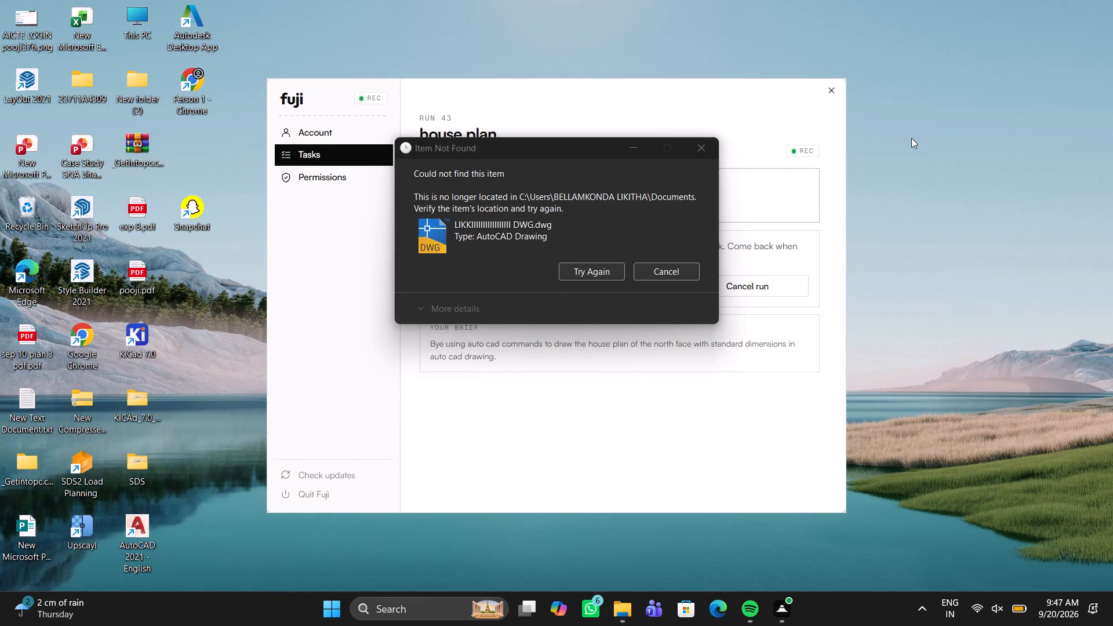
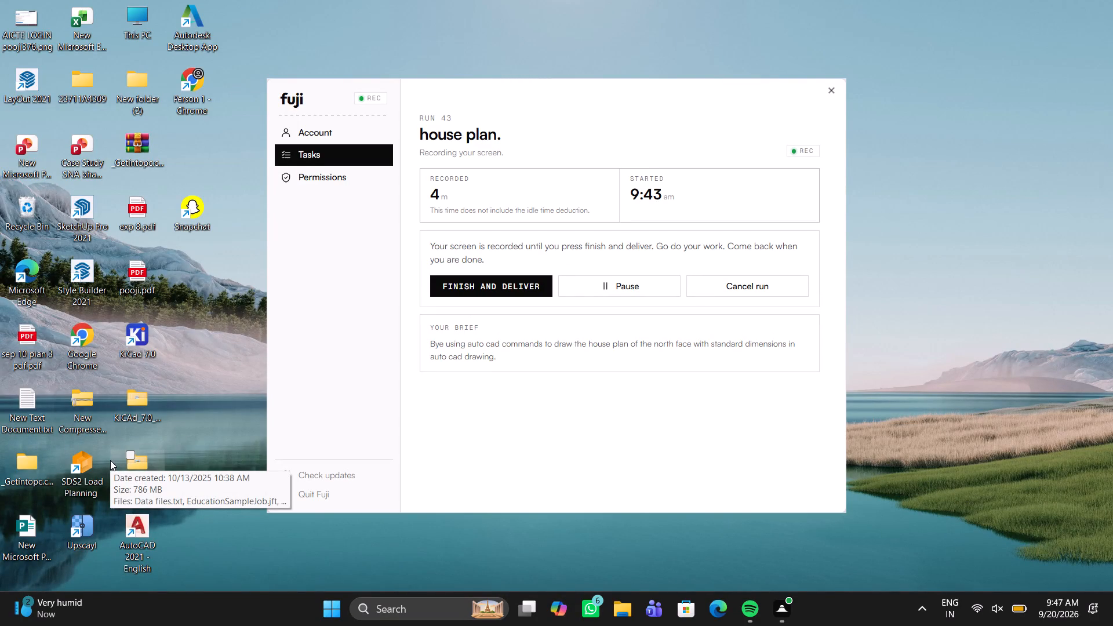
Launch AutoCAD 2021 from the desktop.
triple_click(147, 522)
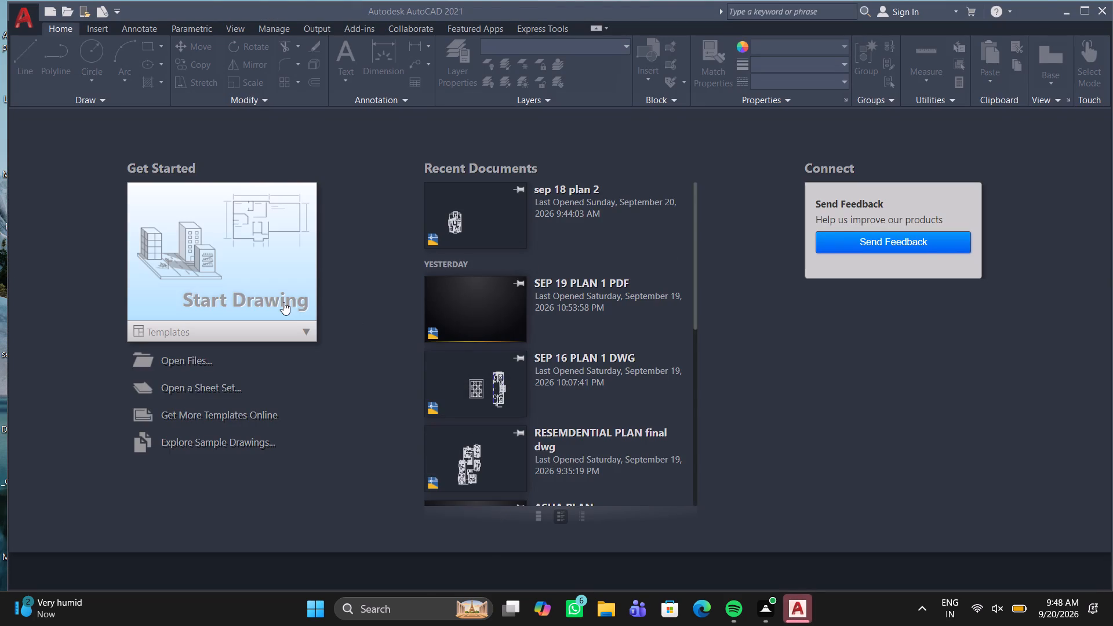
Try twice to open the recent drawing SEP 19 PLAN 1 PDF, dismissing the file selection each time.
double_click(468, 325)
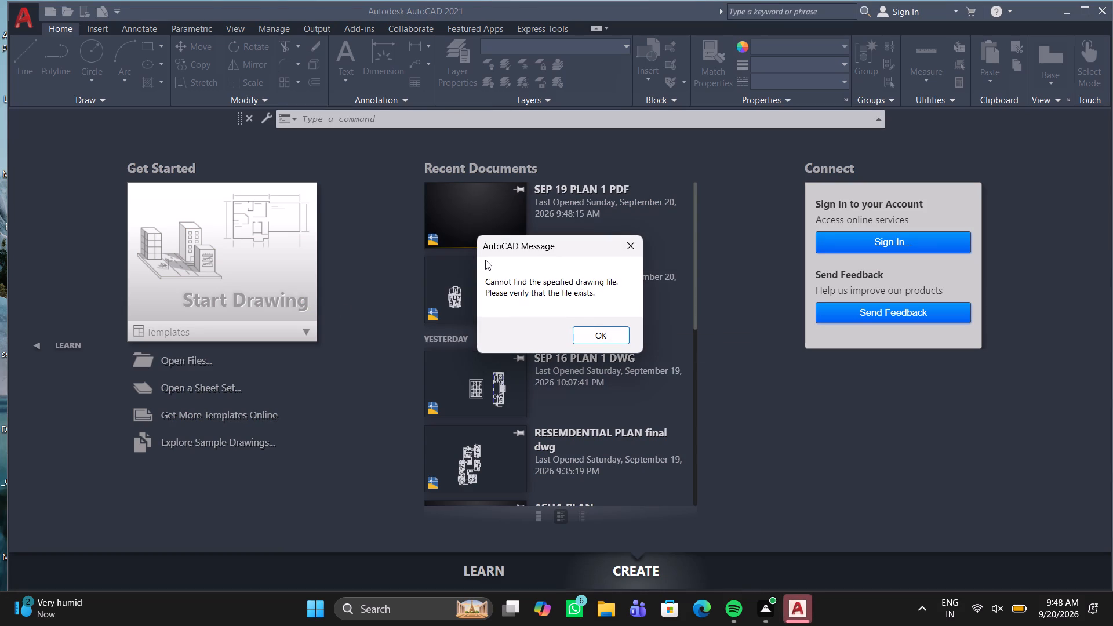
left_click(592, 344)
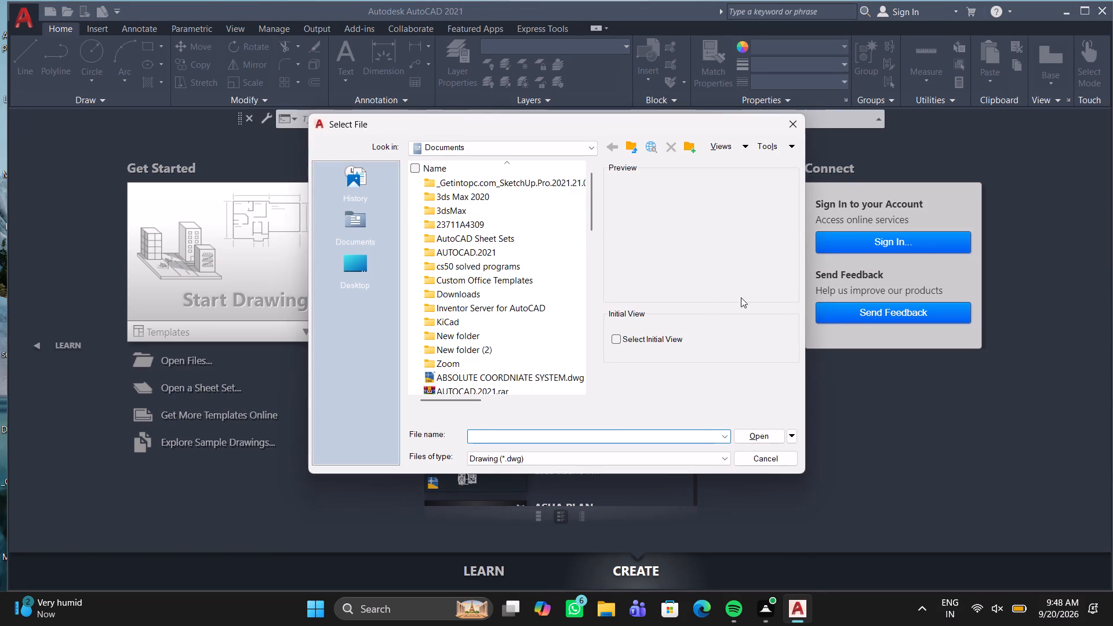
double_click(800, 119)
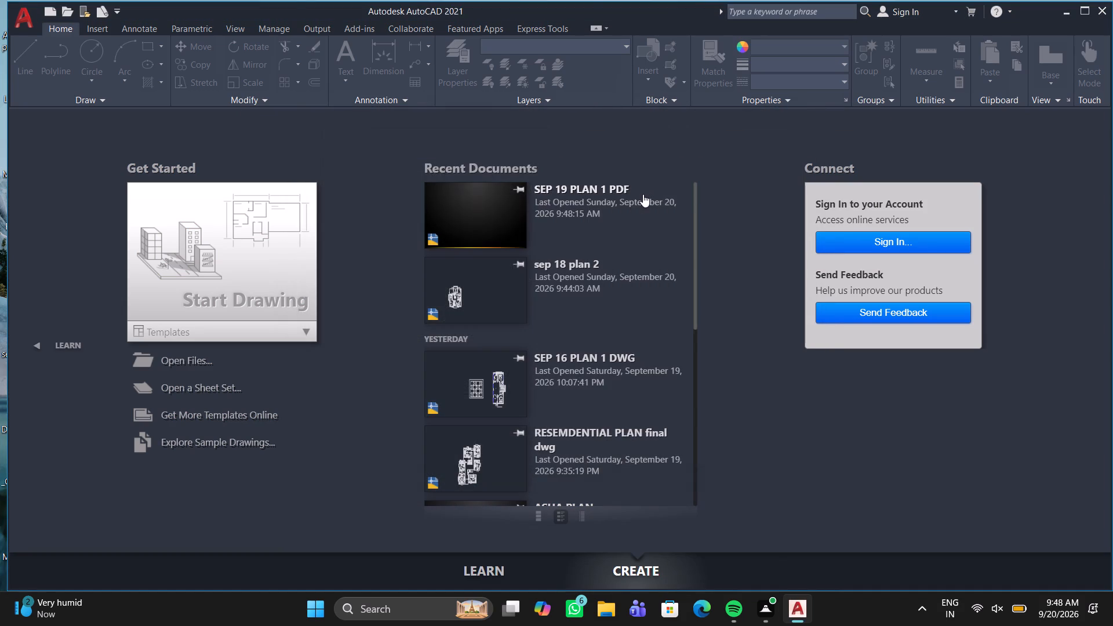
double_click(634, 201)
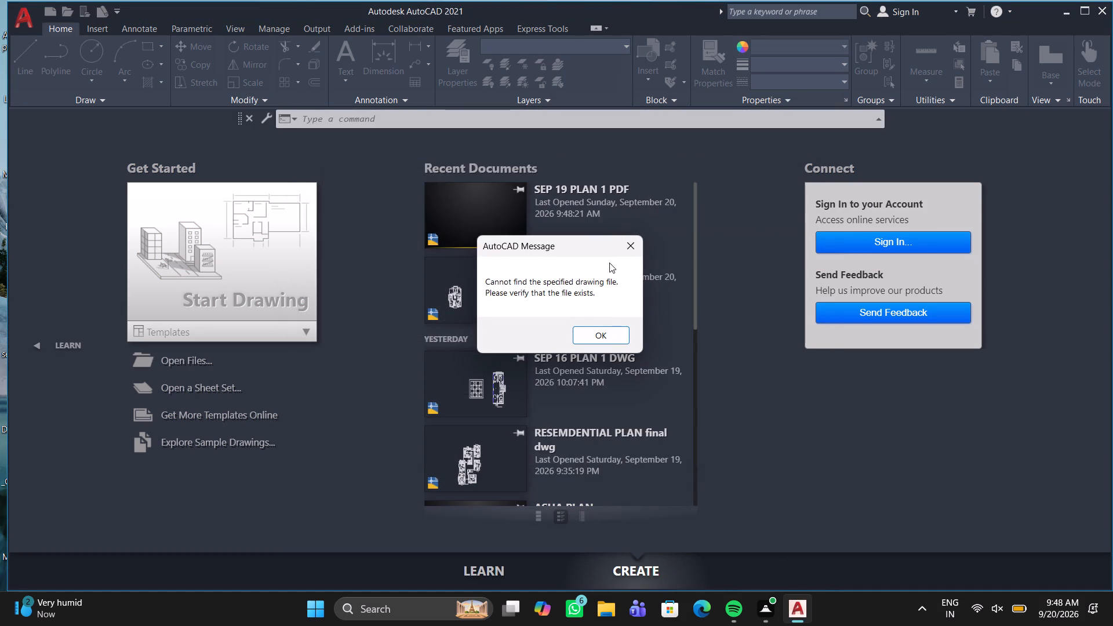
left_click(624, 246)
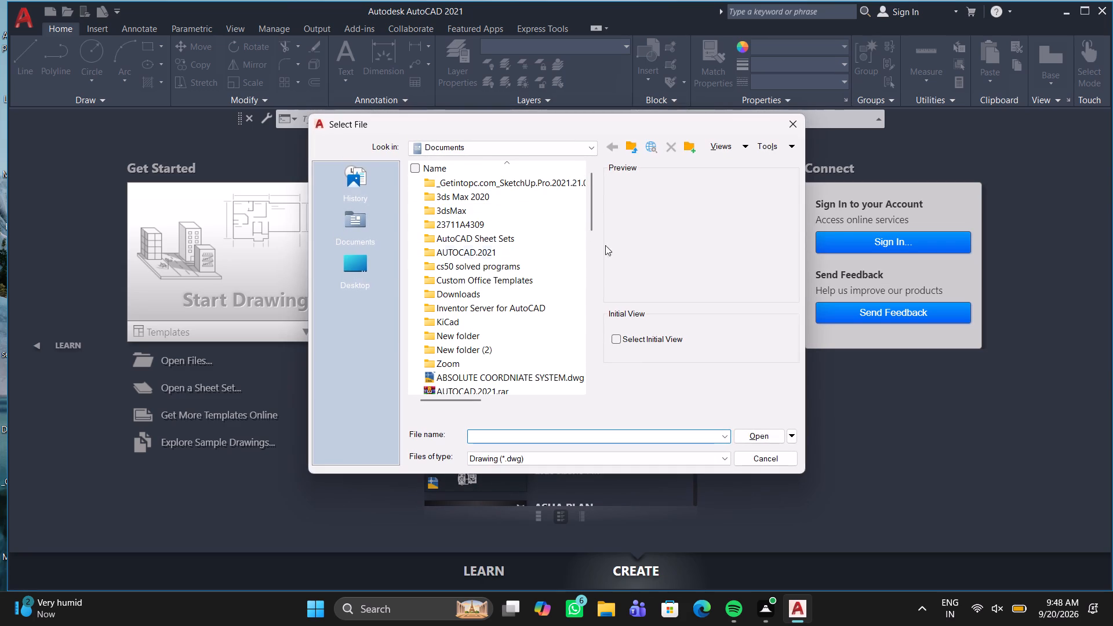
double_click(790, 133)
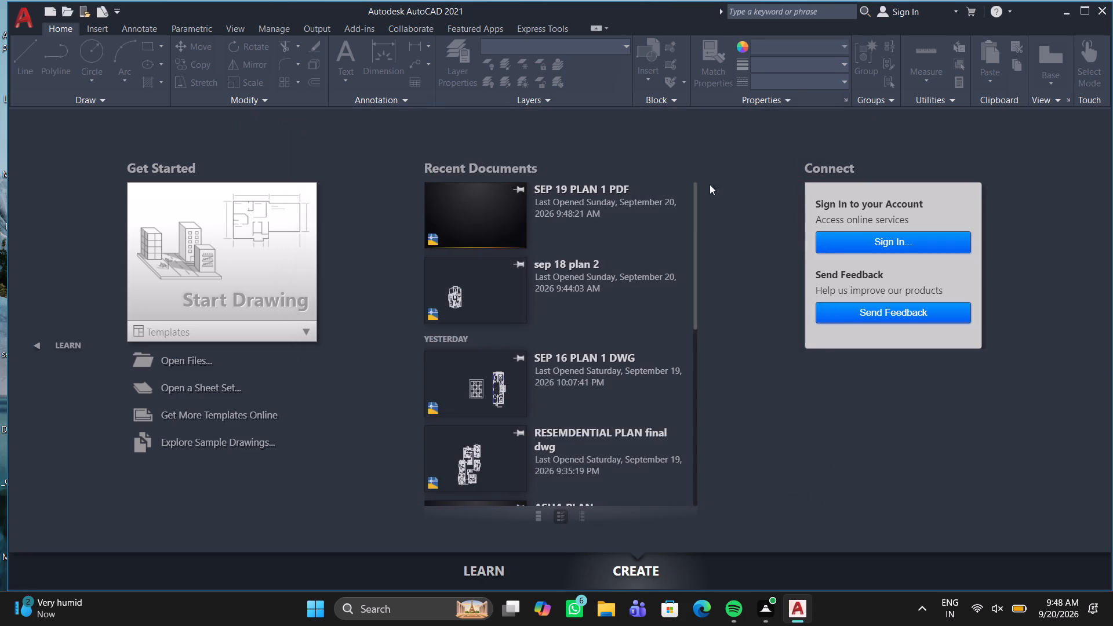
Look through the recent documents in large-preview and compact list layouts to see which old plans are still listed.
scroll(582, 316, "down", 3)
scroll(640, 369, "down", 7)
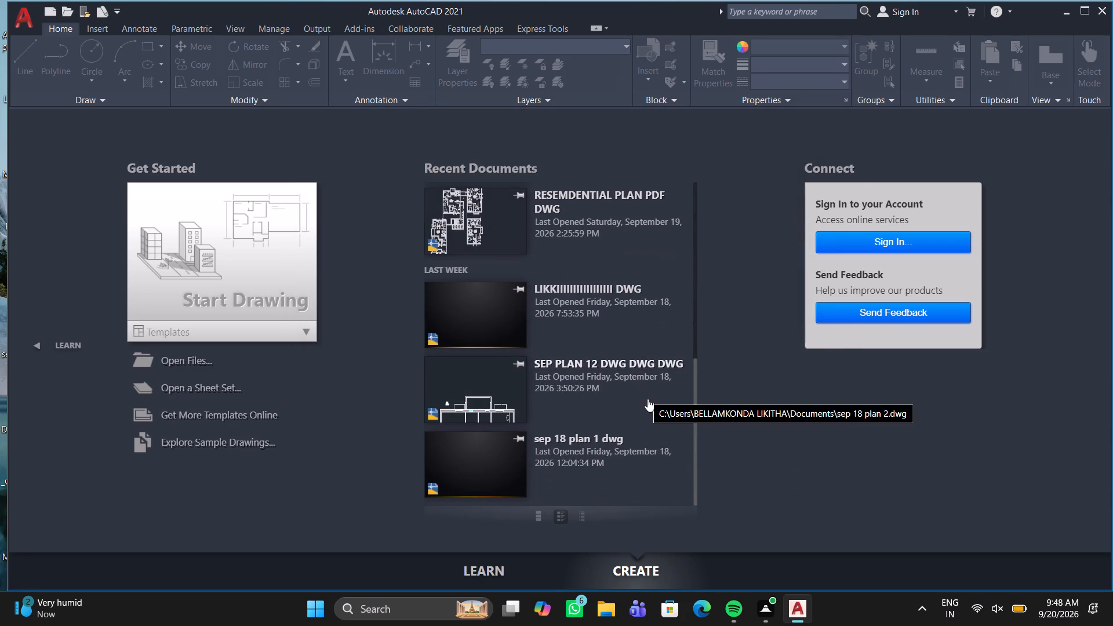
scroll(648, 399, "down", 3)
scroll(587, 489, "down", 3)
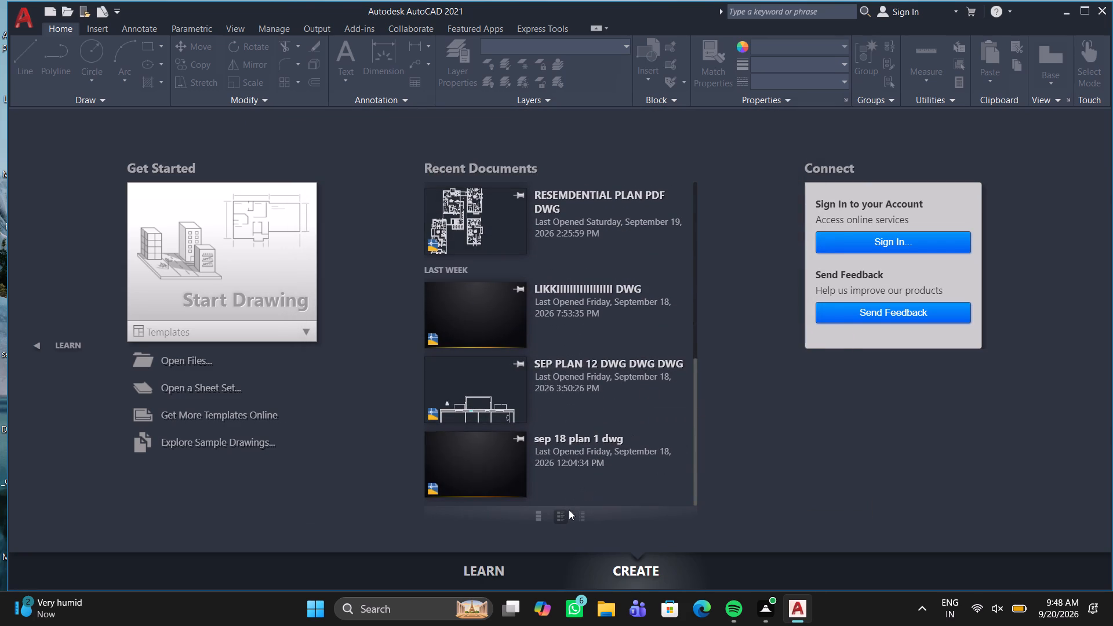
left_click(563, 513)
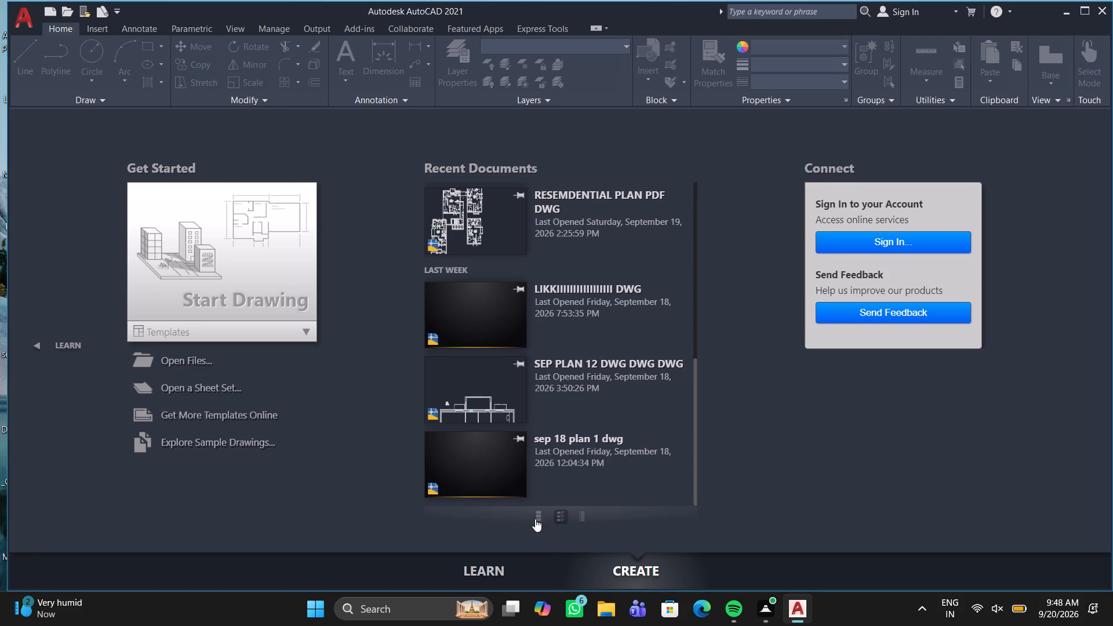
left_click(535, 519)
scroll(565, 441, "down", 10)
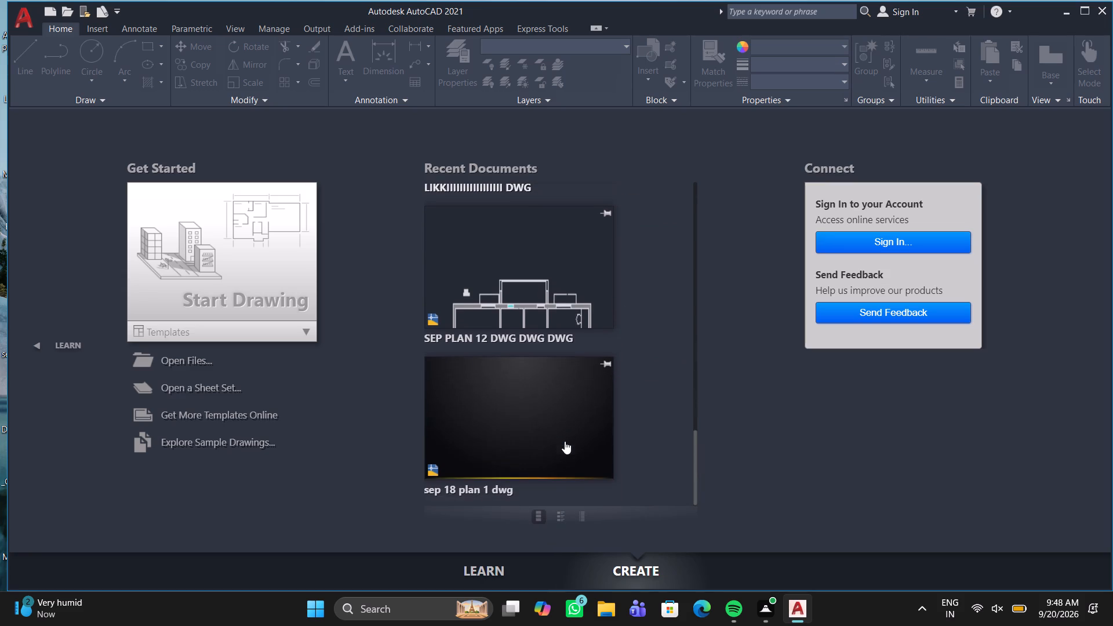
scroll(565, 441, "down", 5)
double_click(577, 512)
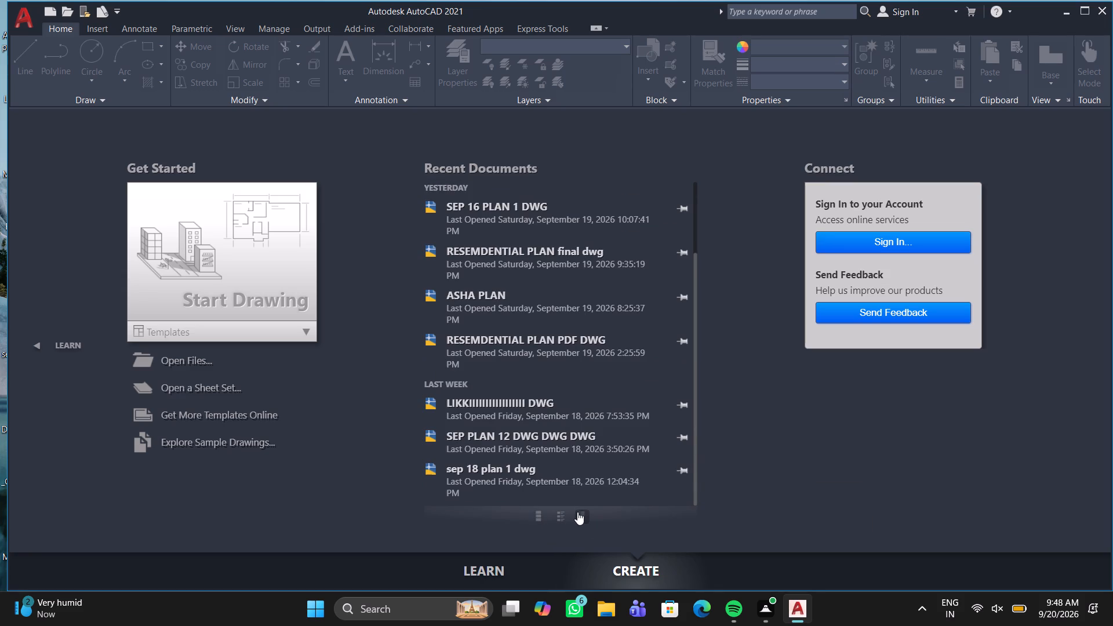
scroll(581, 458, "down", 8)
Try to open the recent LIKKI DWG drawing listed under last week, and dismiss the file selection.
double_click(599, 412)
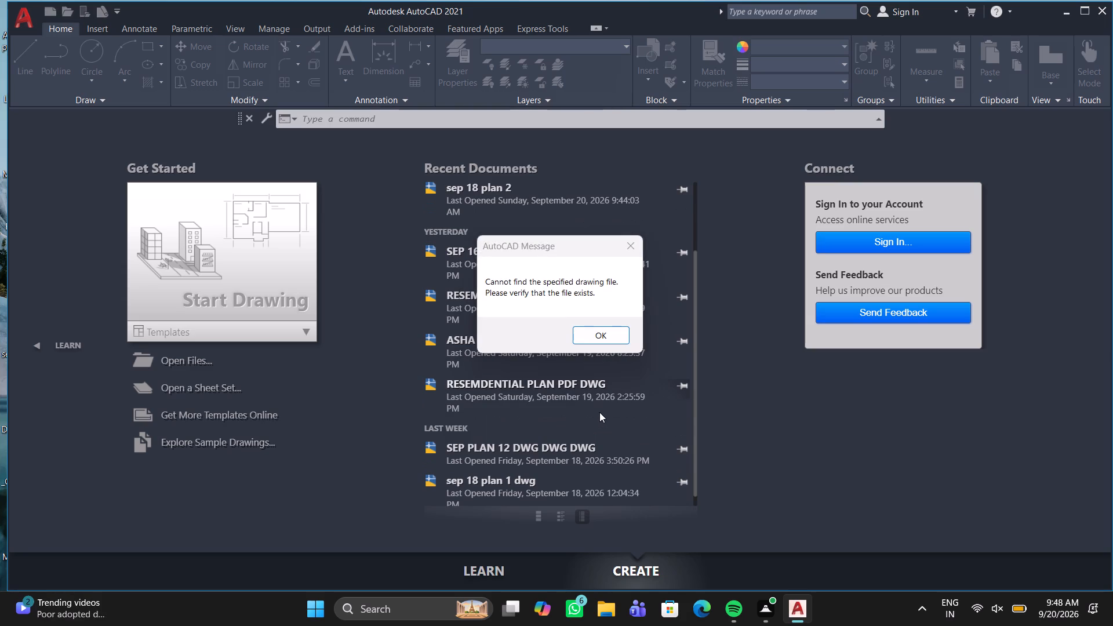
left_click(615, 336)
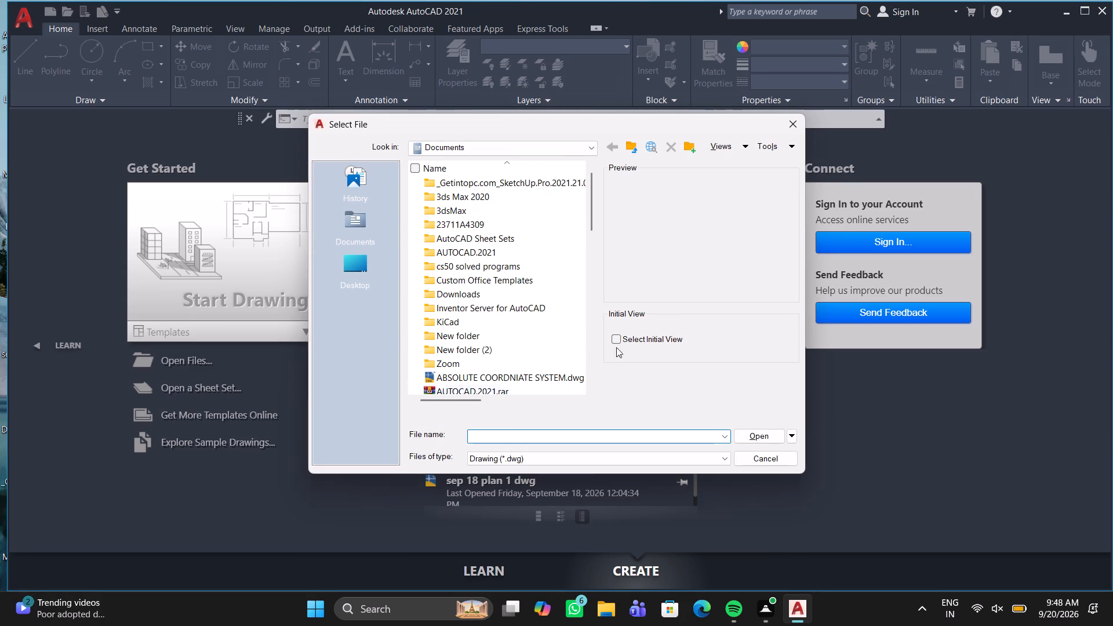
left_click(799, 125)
Start a new blank drawing.
double_click(190, 252)
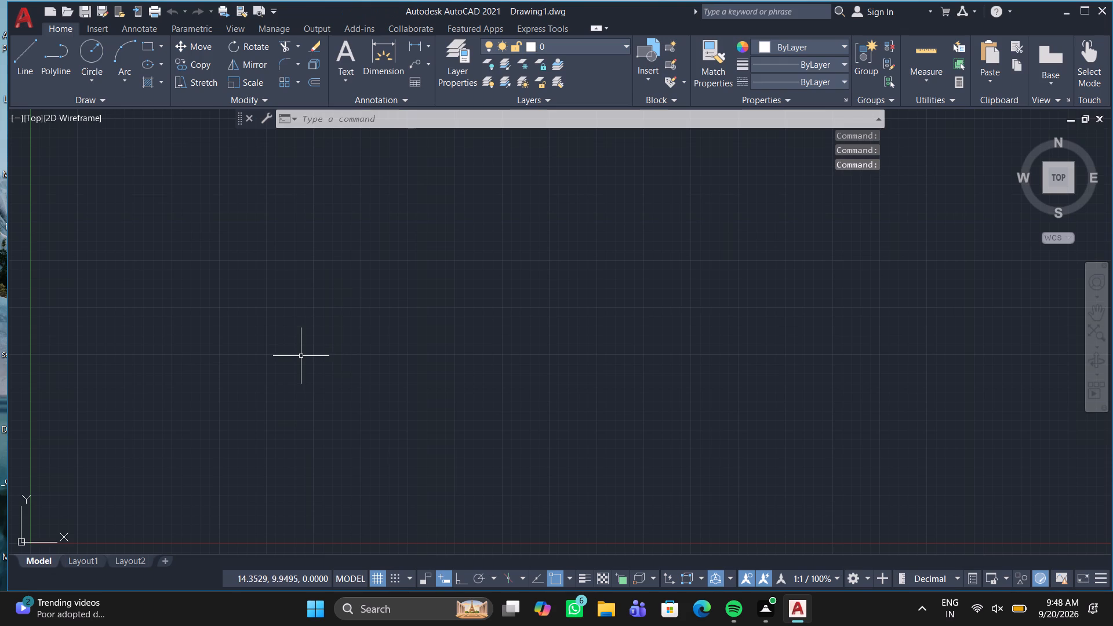
Set the drawing units to Engineering length type with 0'-0" precision.
type("un")
key("Return")
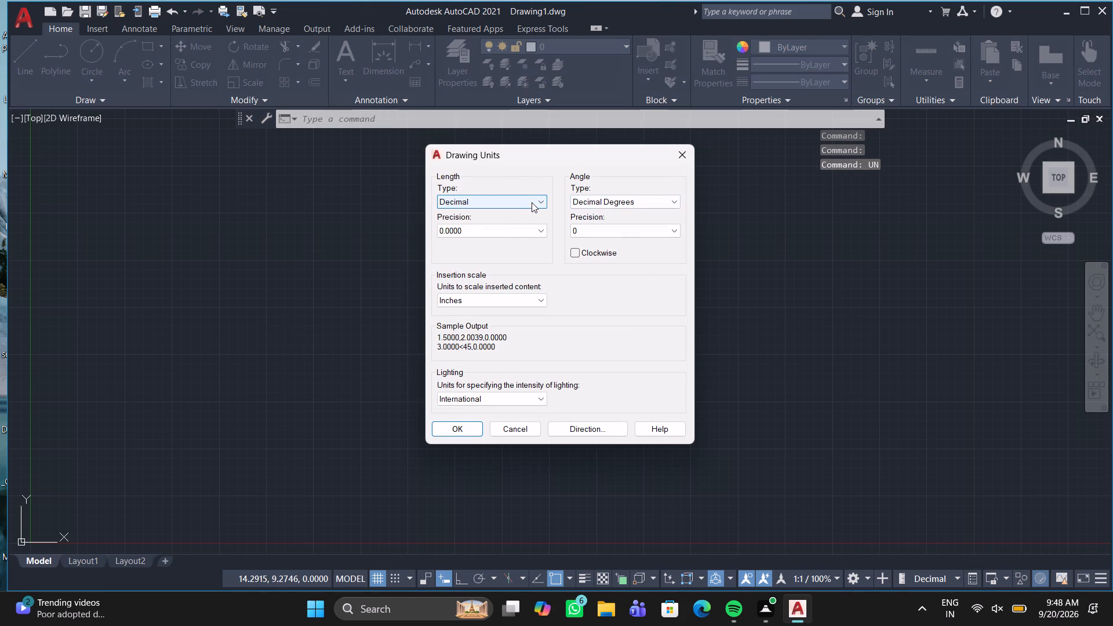
double_click(541, 202)
left_click(541, 202)
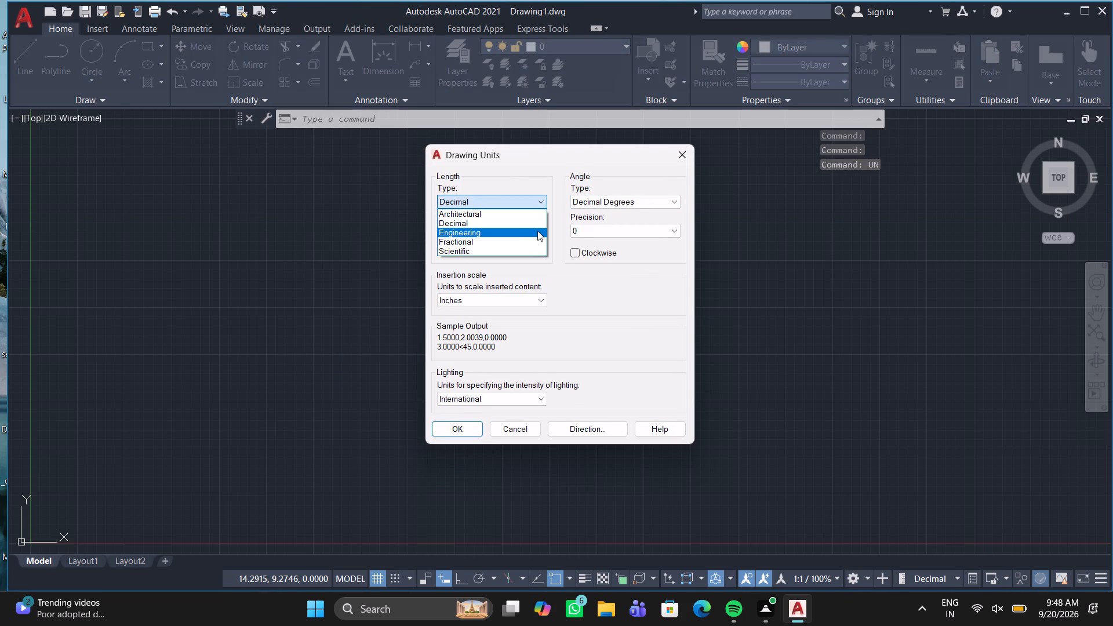
double_click(537, 231)
double_click(537, 241)
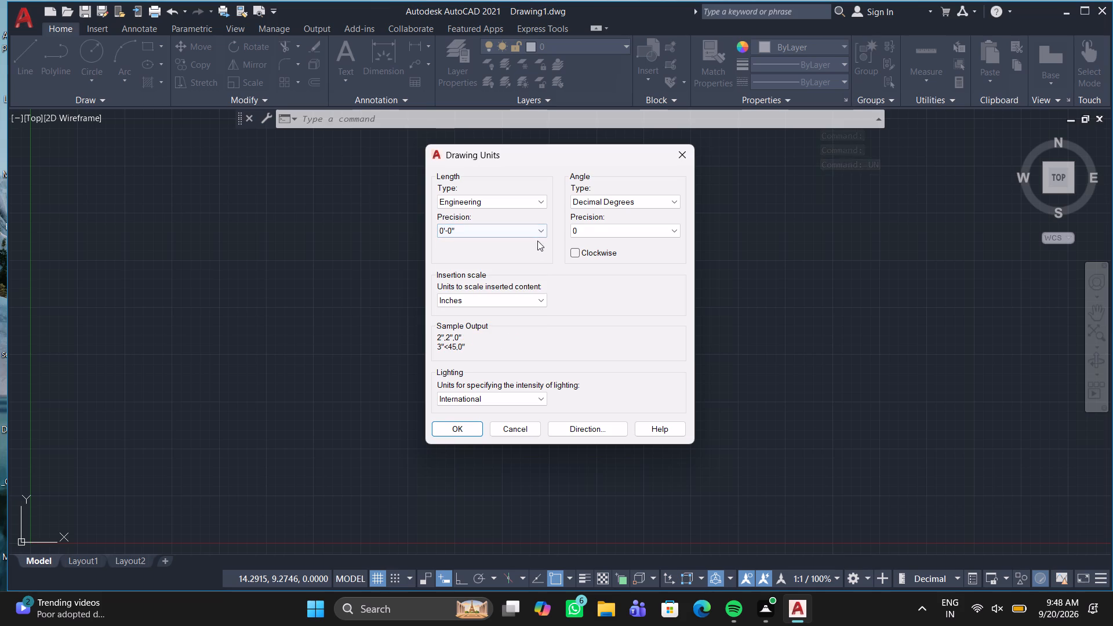
left_click(467, 428)
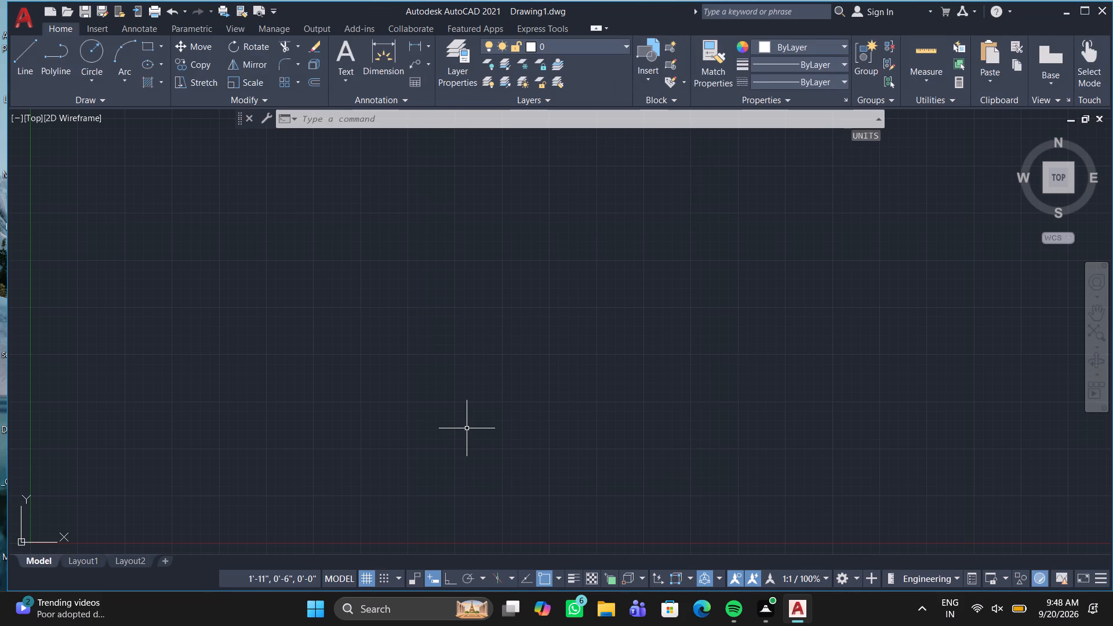
Start a line in the blank drawing with its first point at about 0'-5", 1'-8".
key("l")
key("Return")
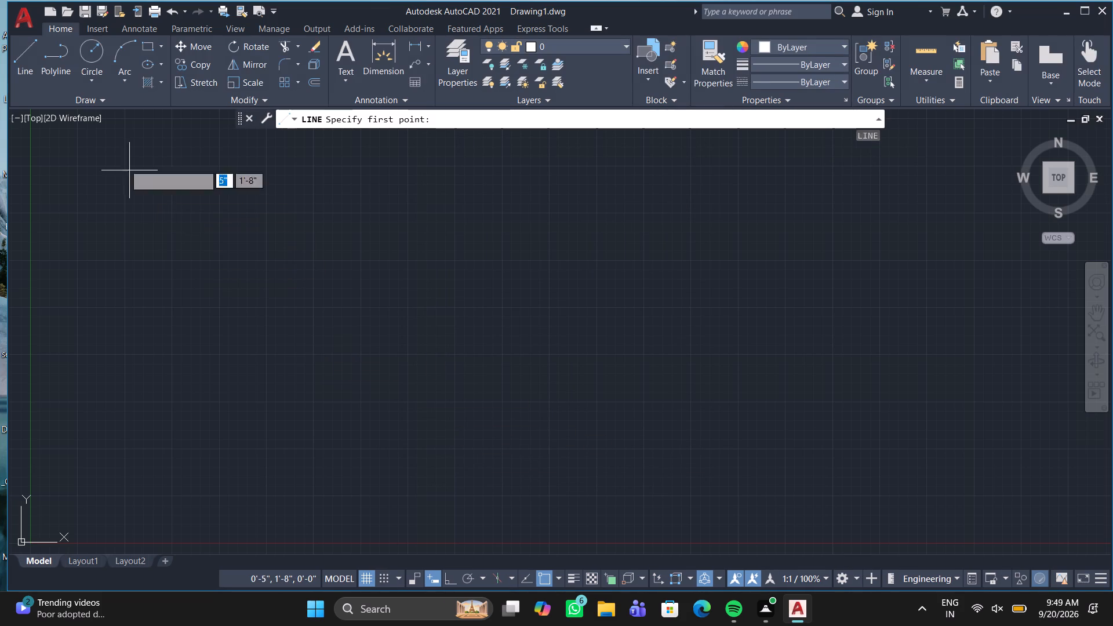
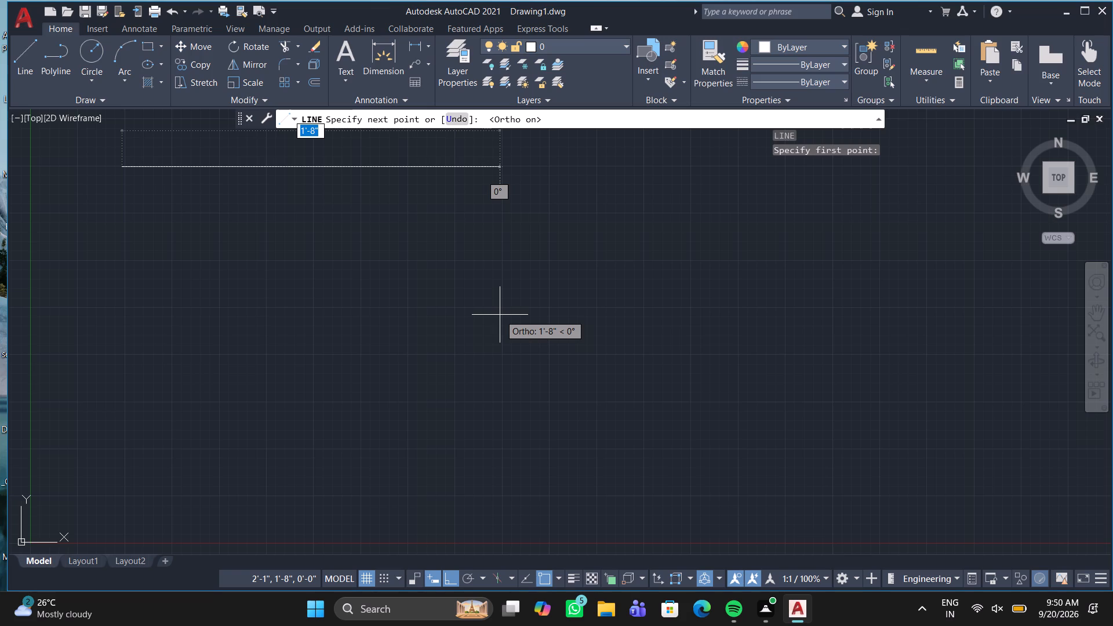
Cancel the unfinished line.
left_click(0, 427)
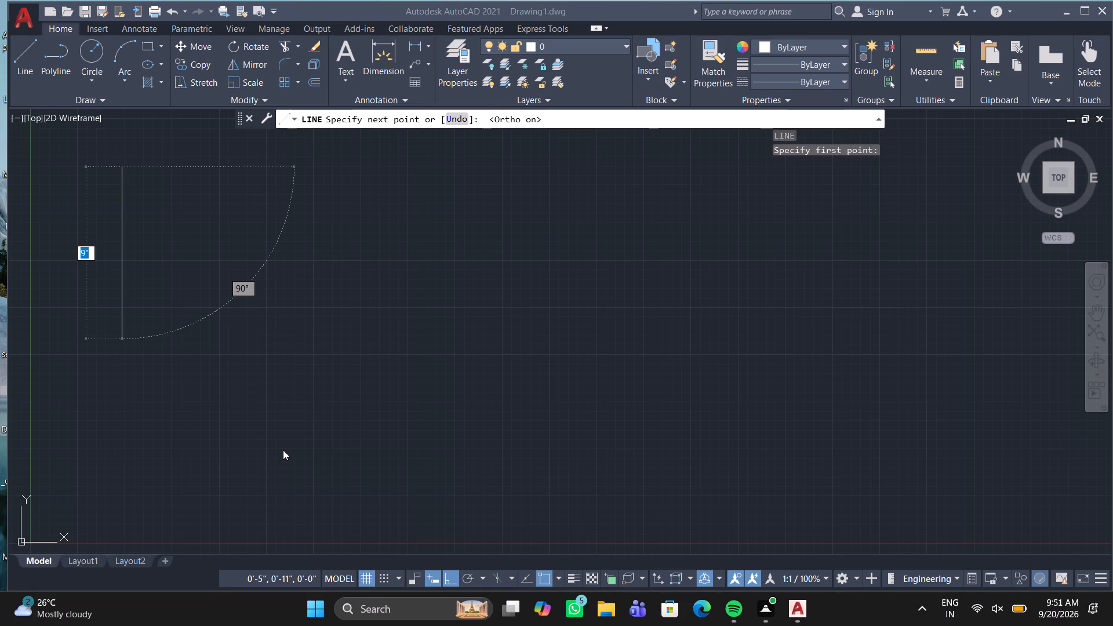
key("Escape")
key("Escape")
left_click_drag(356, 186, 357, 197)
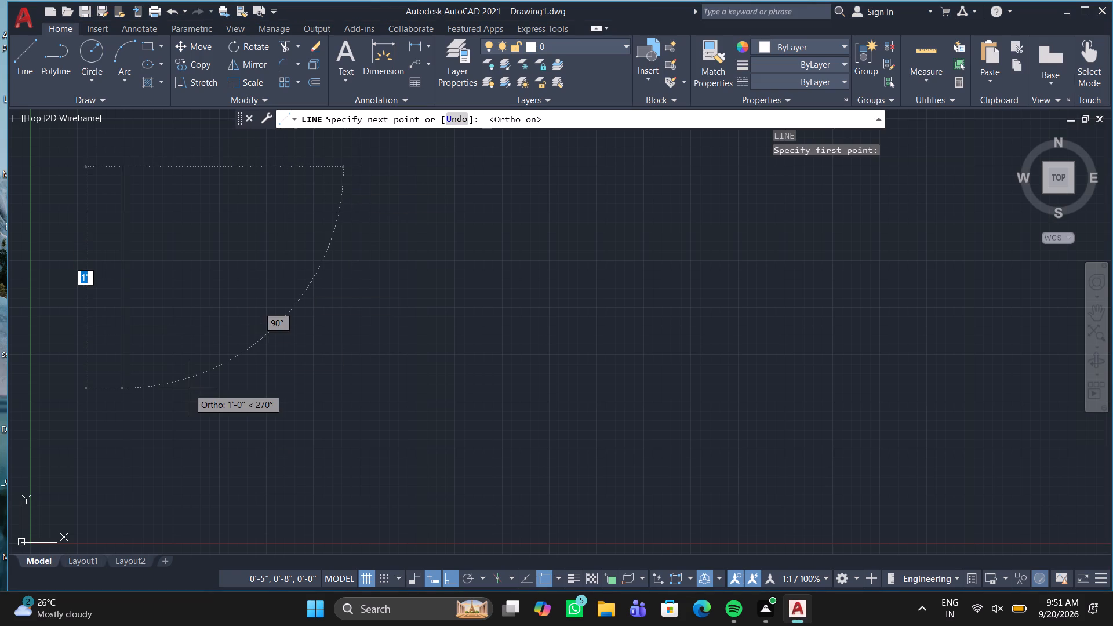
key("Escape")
Draw a horizontal line about 5'-8" long, starting at about 1'-1", 2'-9" and running in the positive X direction.
key("l")
key("Return")
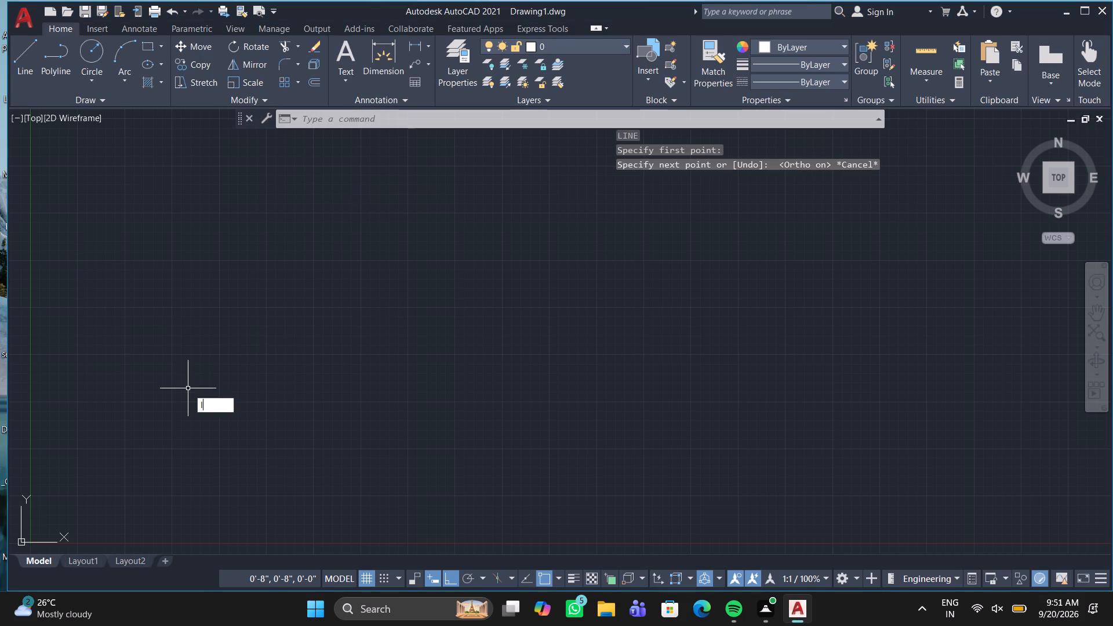
scroll(227, 223, "down", 2)
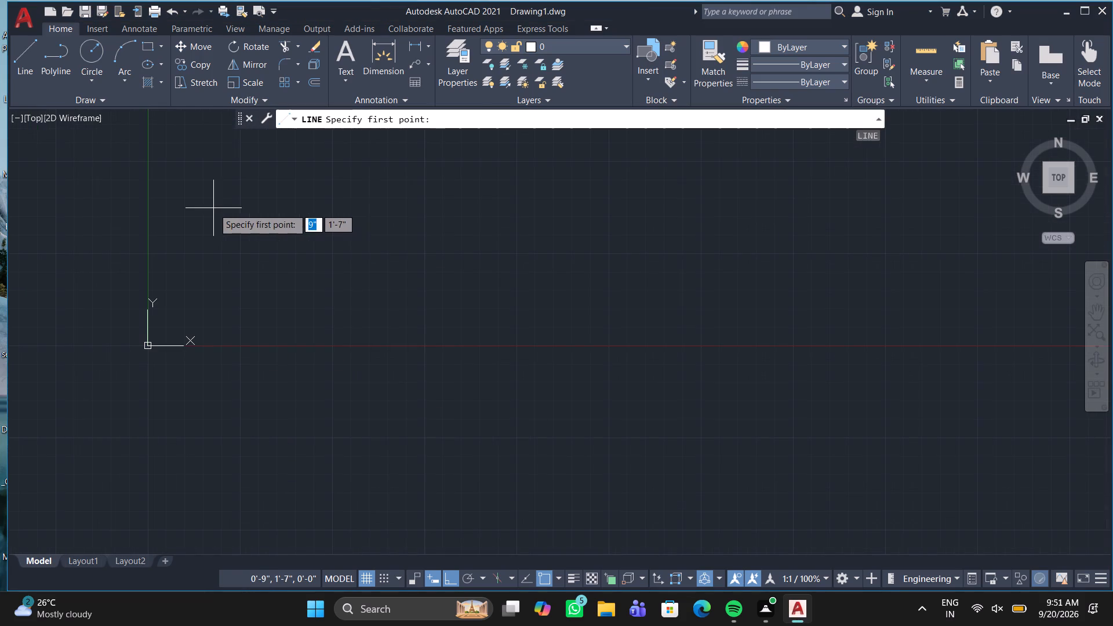
middle_click_drag(213, 208, 178, 423)
double_click(215, 264)
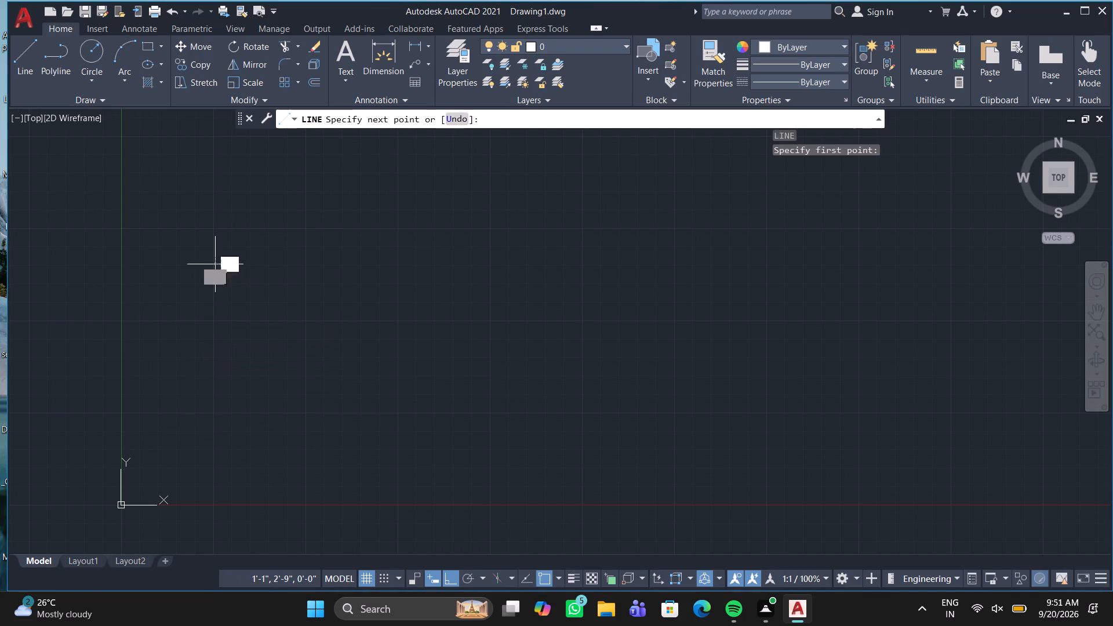
scroll(751, 356, "down", 3)
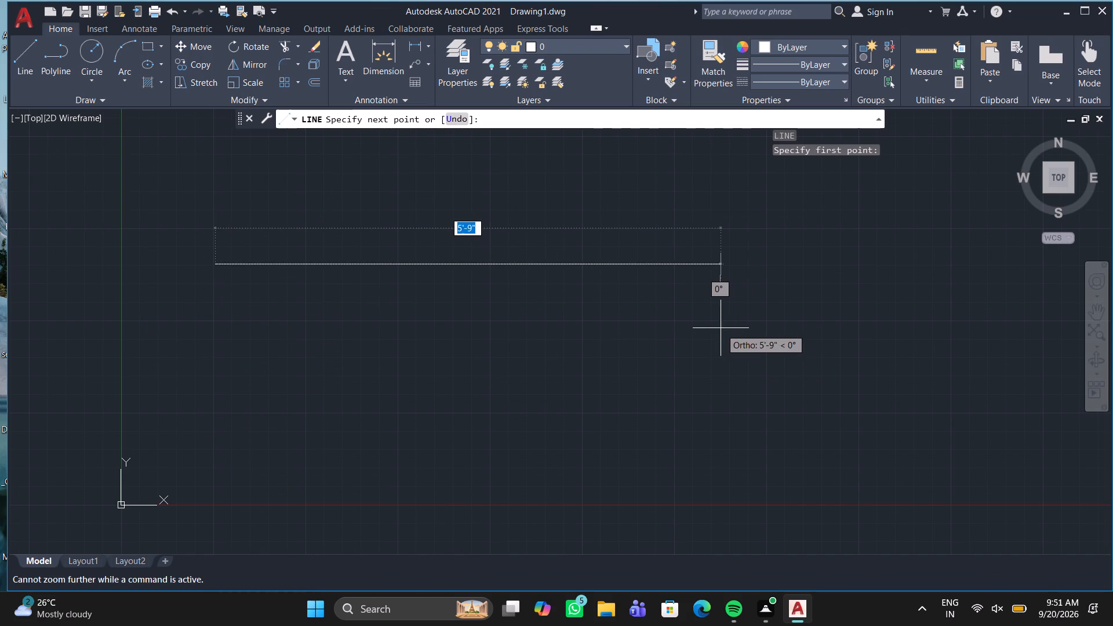
middle_click_drag(719, 327, 708, 356)
left_click(706, 306)
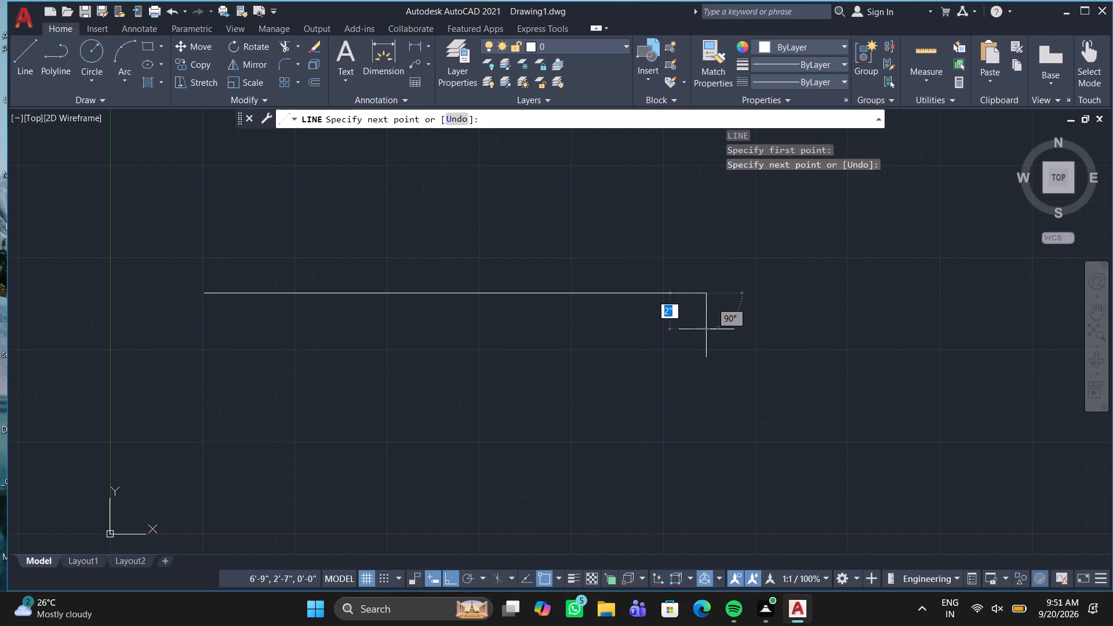
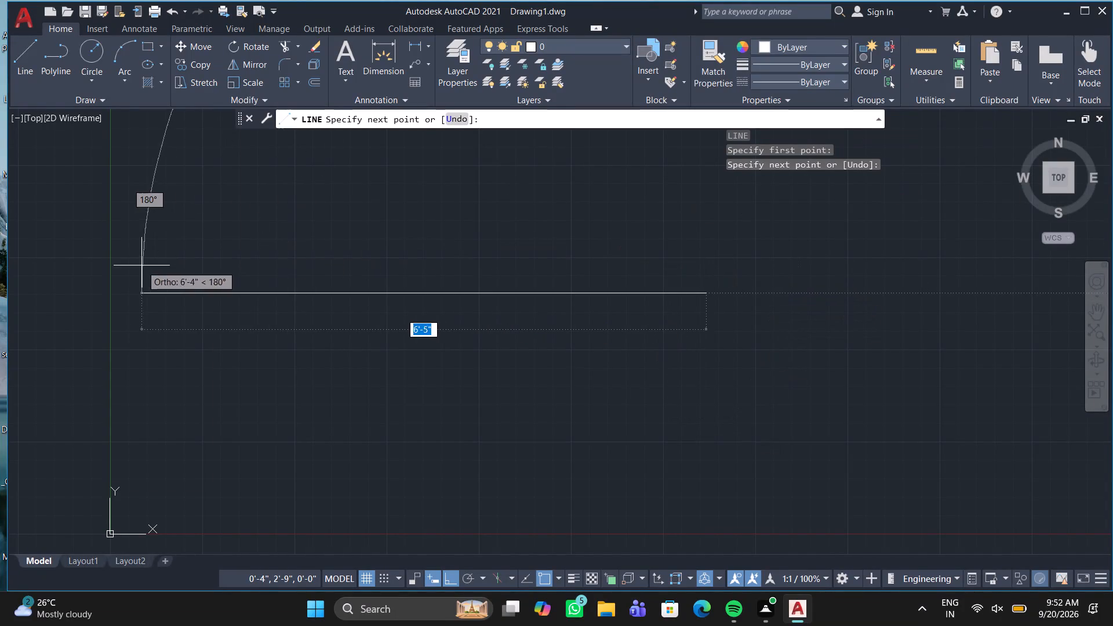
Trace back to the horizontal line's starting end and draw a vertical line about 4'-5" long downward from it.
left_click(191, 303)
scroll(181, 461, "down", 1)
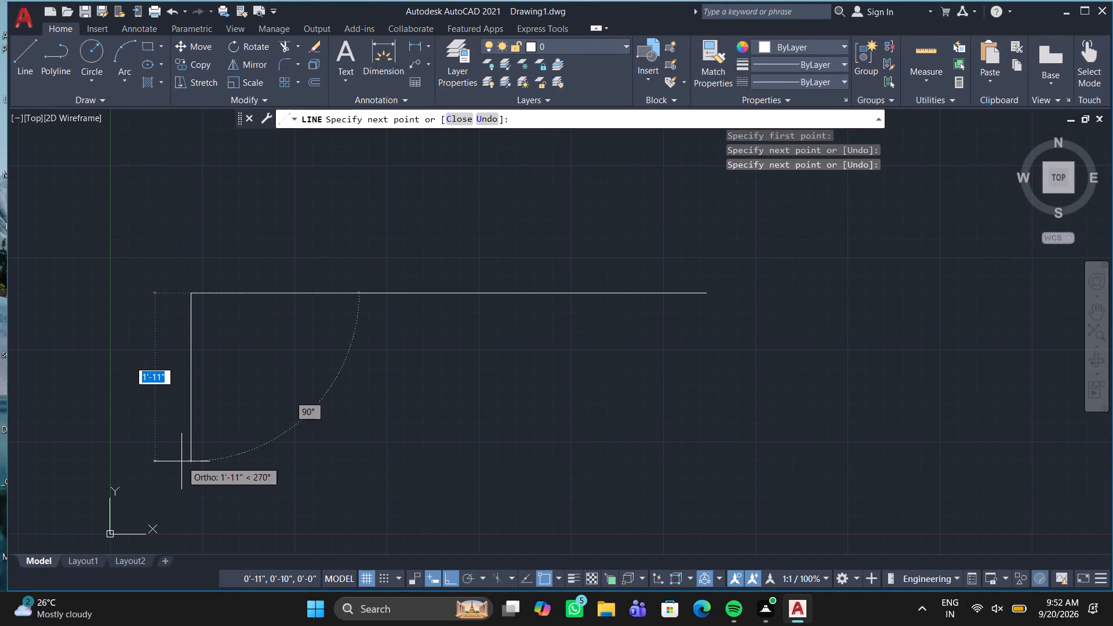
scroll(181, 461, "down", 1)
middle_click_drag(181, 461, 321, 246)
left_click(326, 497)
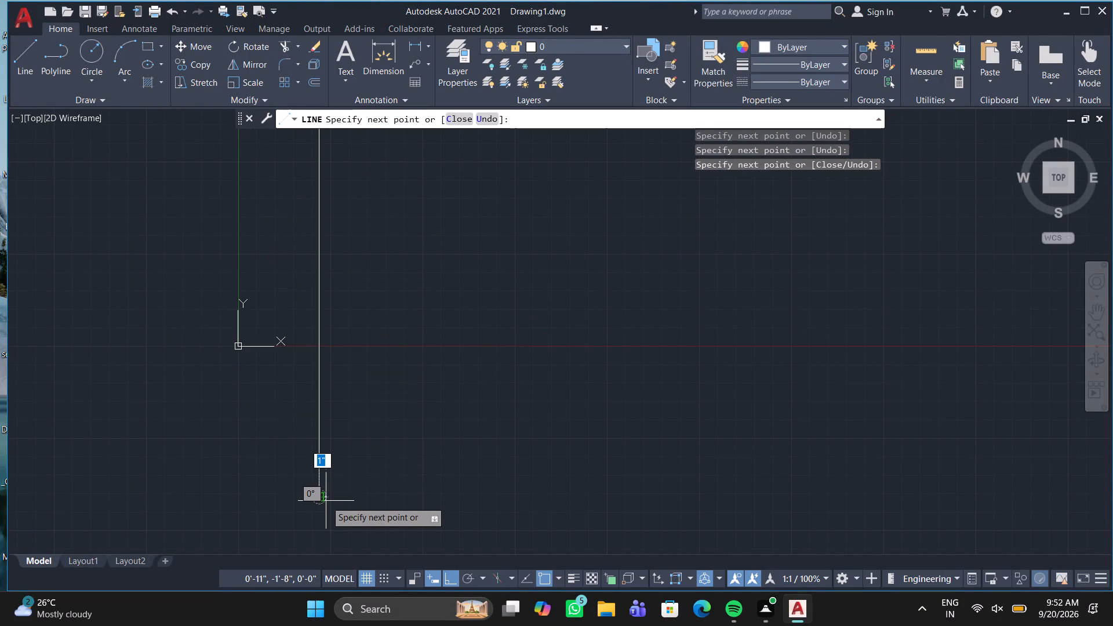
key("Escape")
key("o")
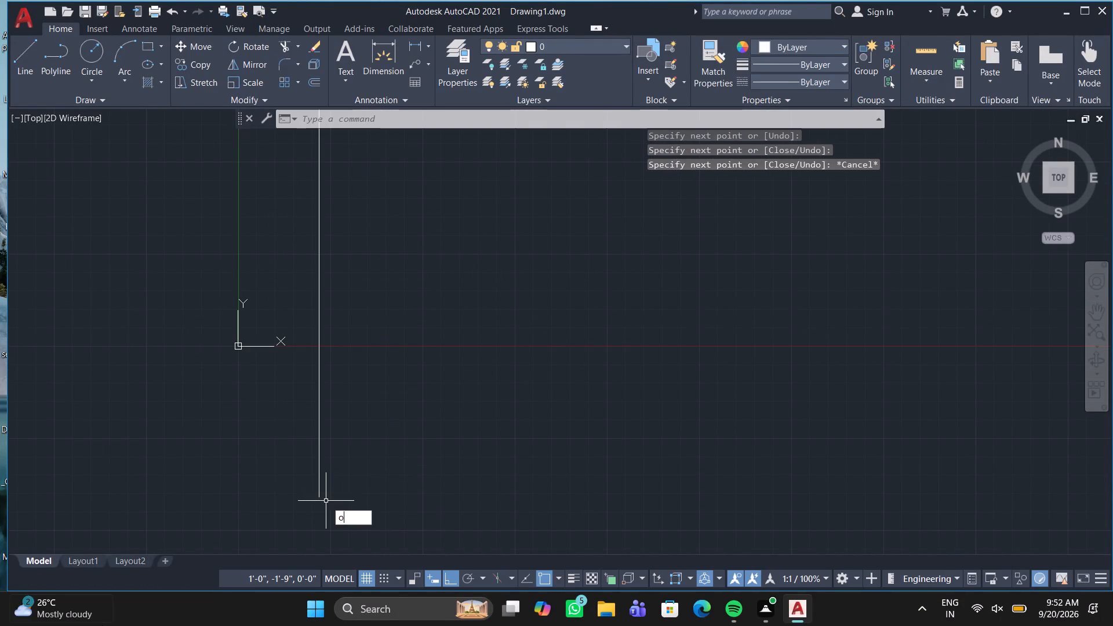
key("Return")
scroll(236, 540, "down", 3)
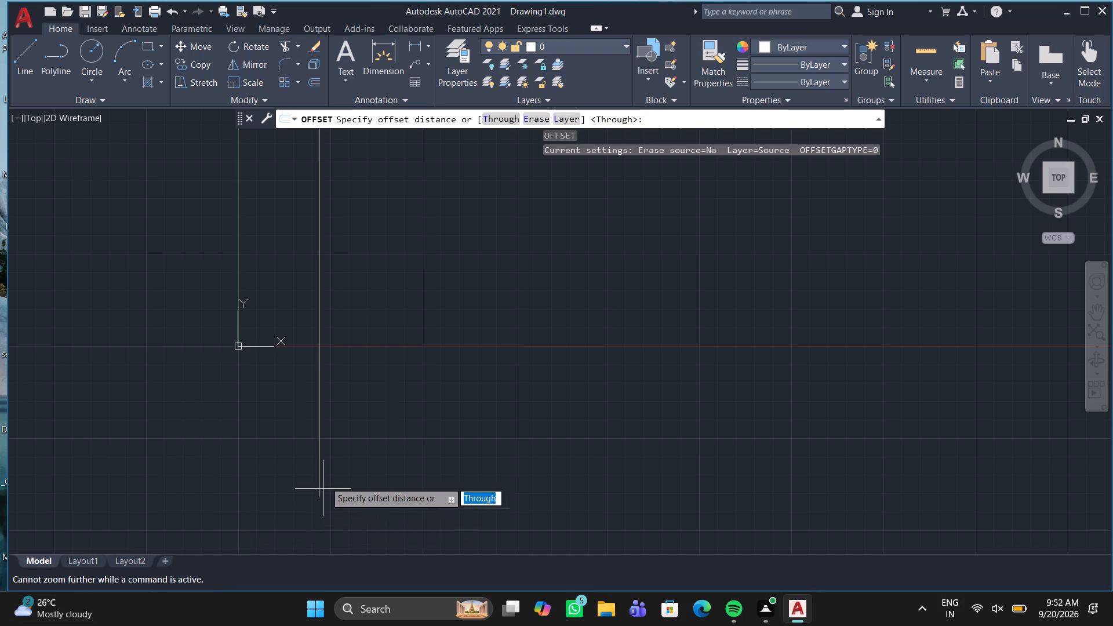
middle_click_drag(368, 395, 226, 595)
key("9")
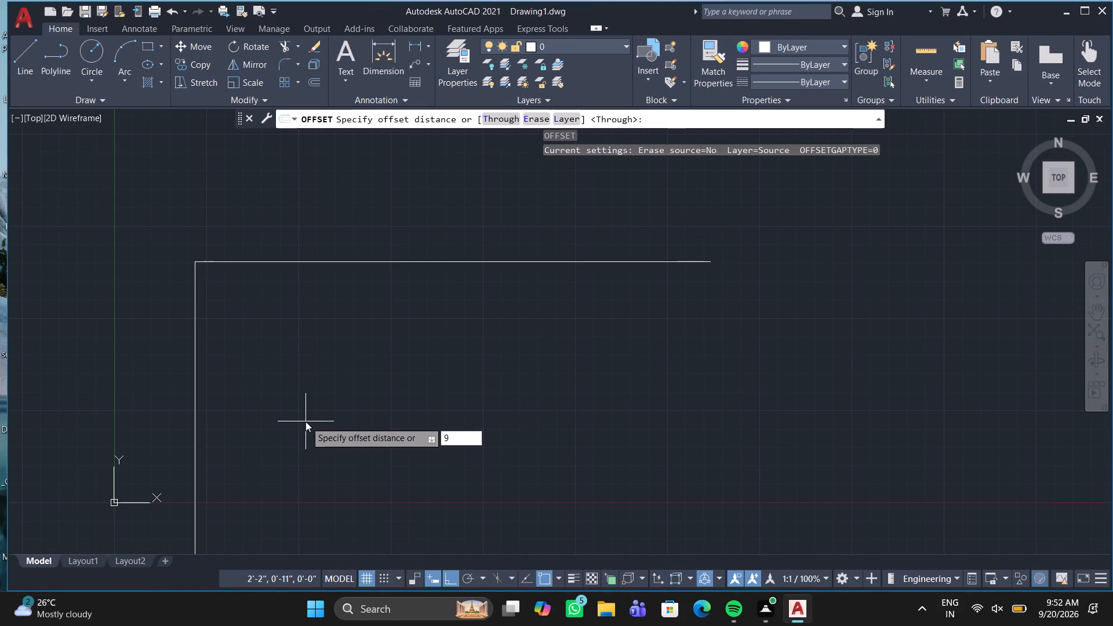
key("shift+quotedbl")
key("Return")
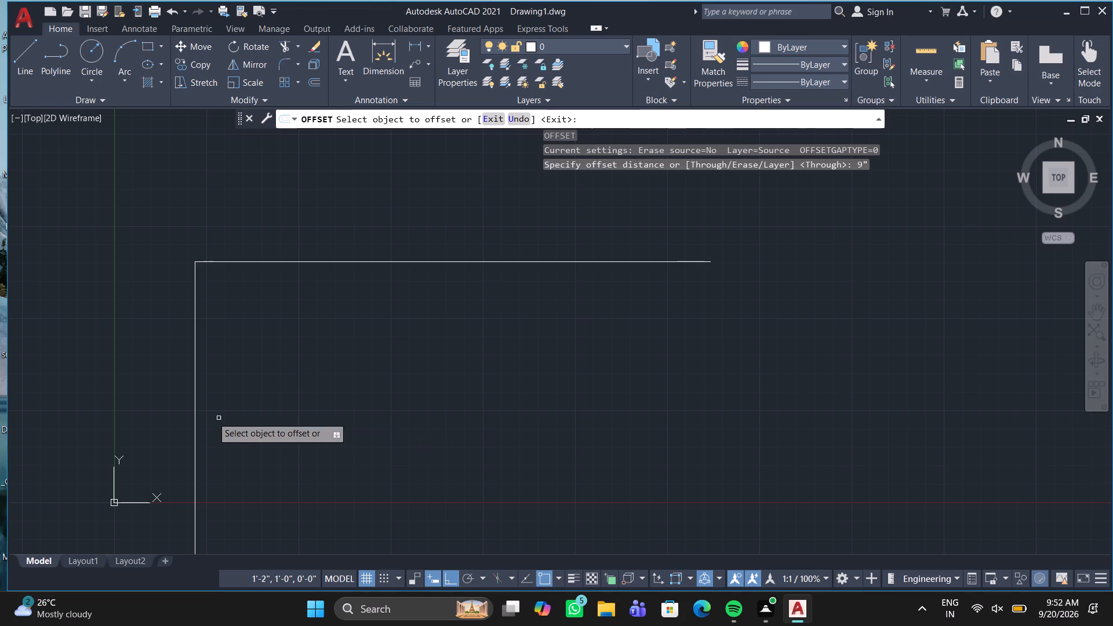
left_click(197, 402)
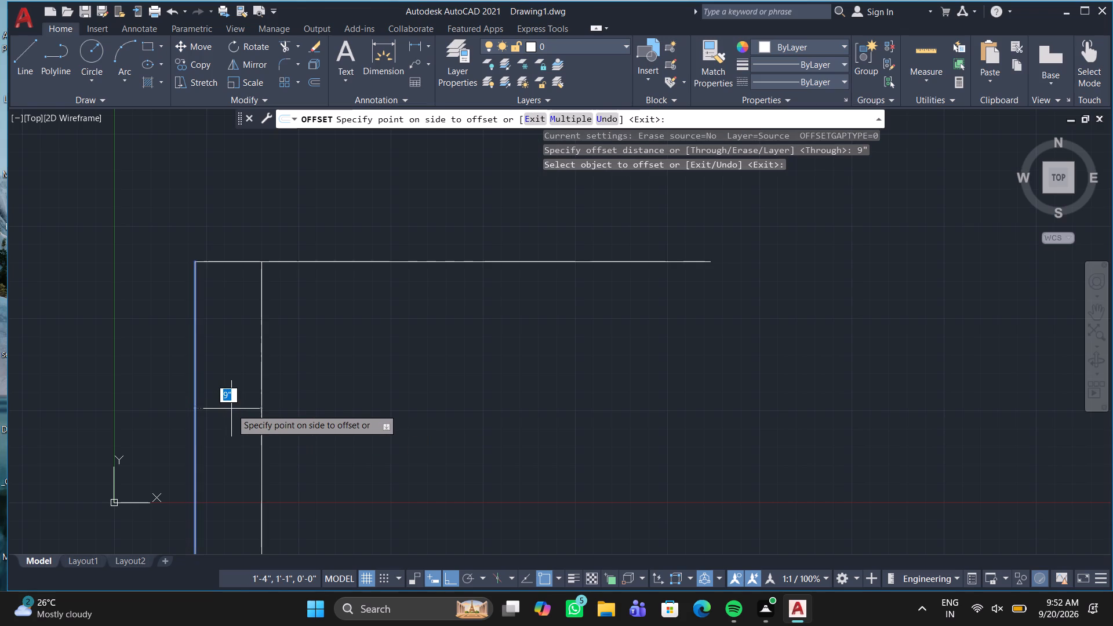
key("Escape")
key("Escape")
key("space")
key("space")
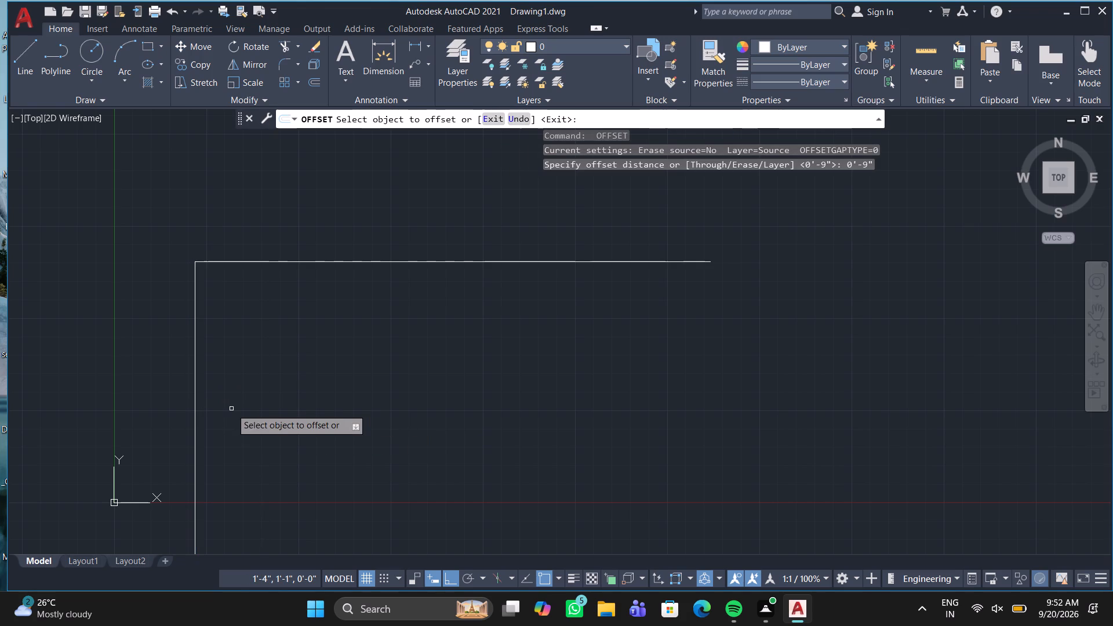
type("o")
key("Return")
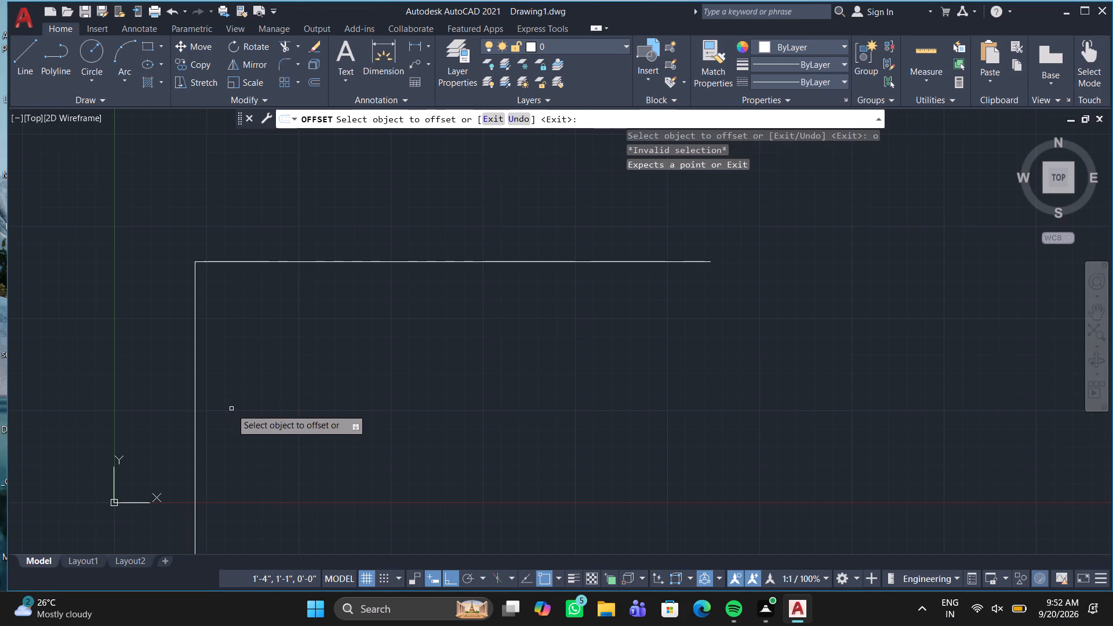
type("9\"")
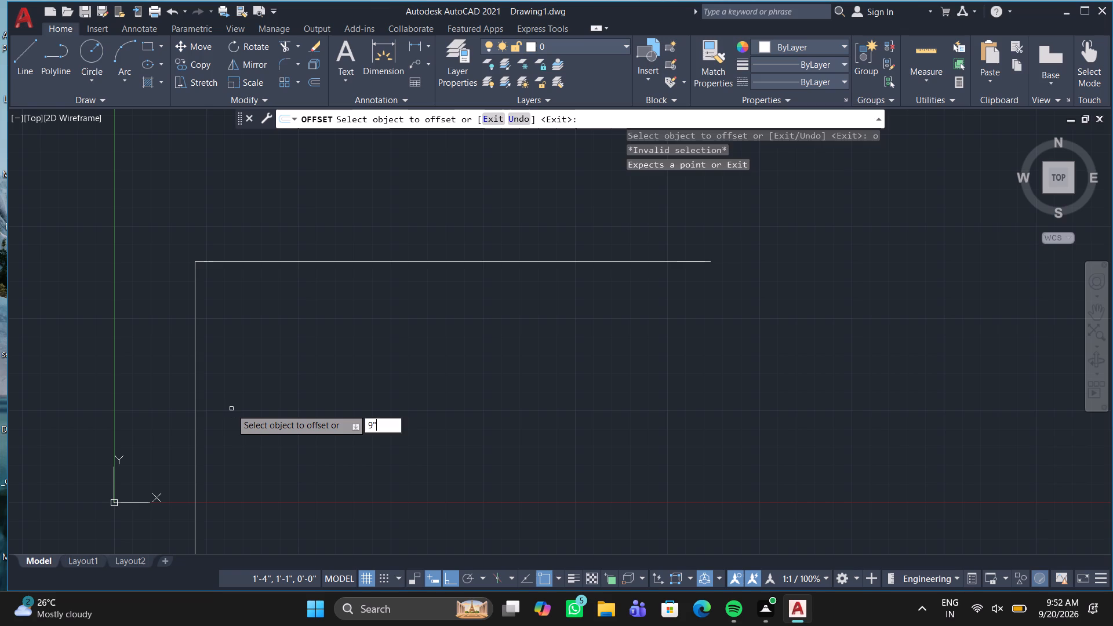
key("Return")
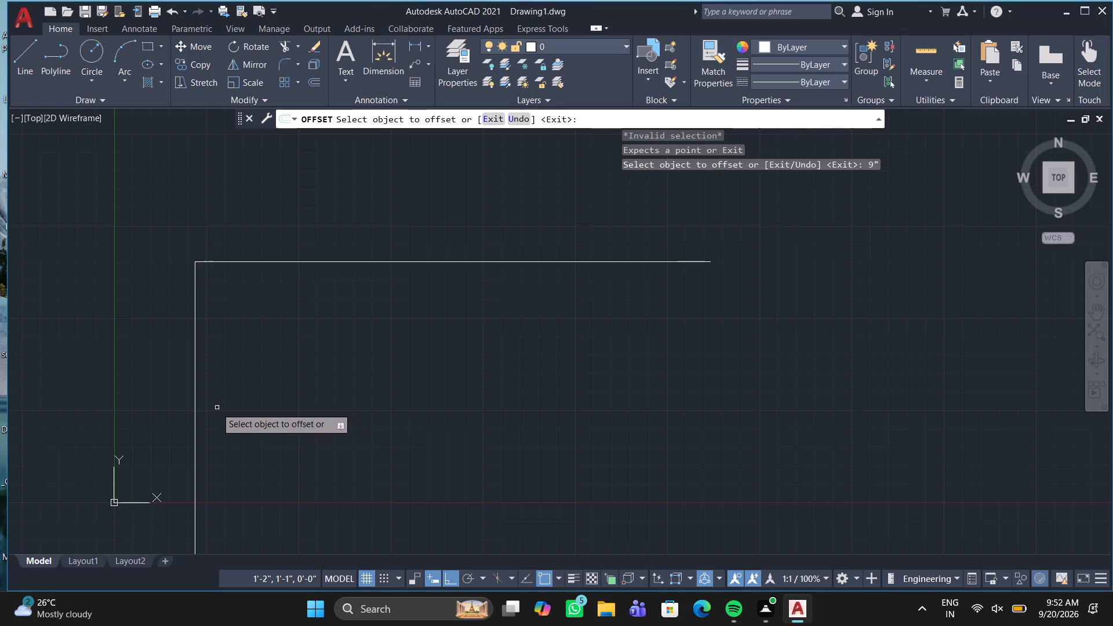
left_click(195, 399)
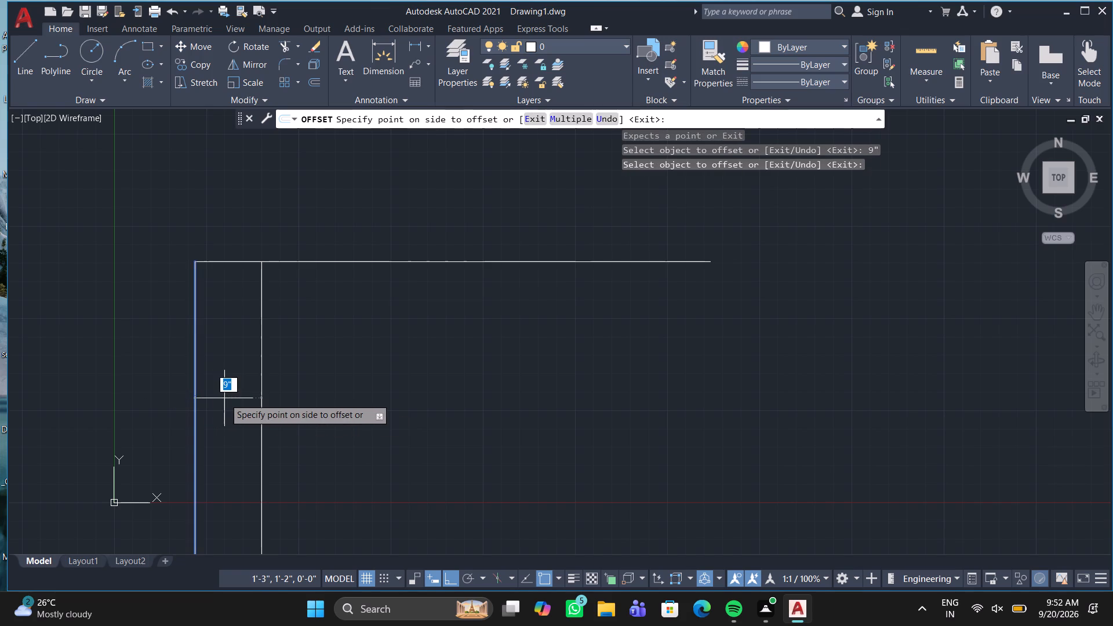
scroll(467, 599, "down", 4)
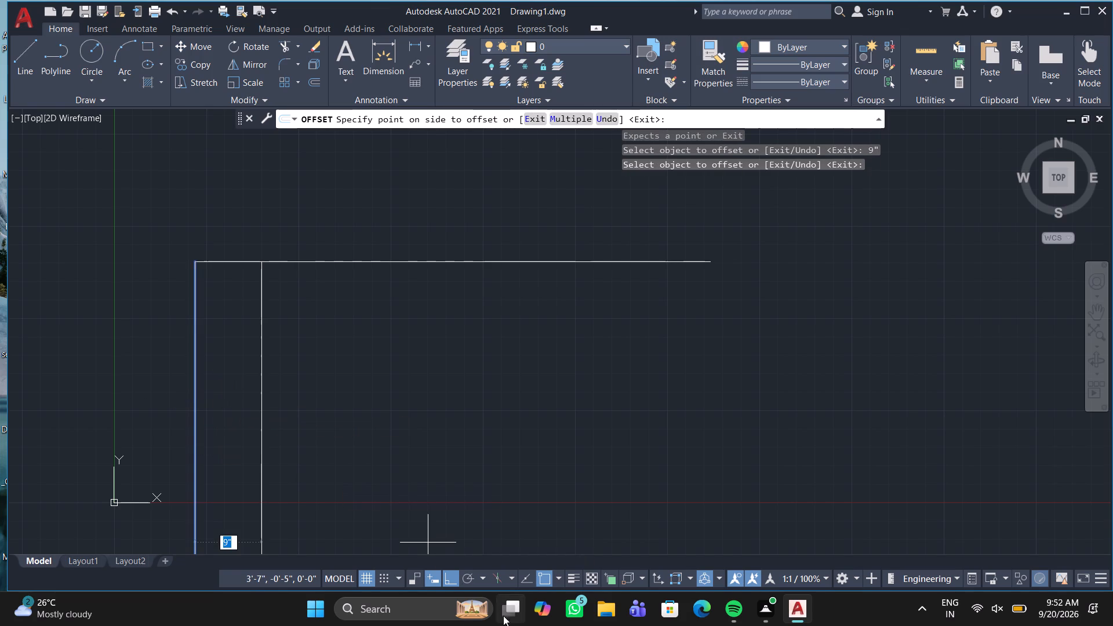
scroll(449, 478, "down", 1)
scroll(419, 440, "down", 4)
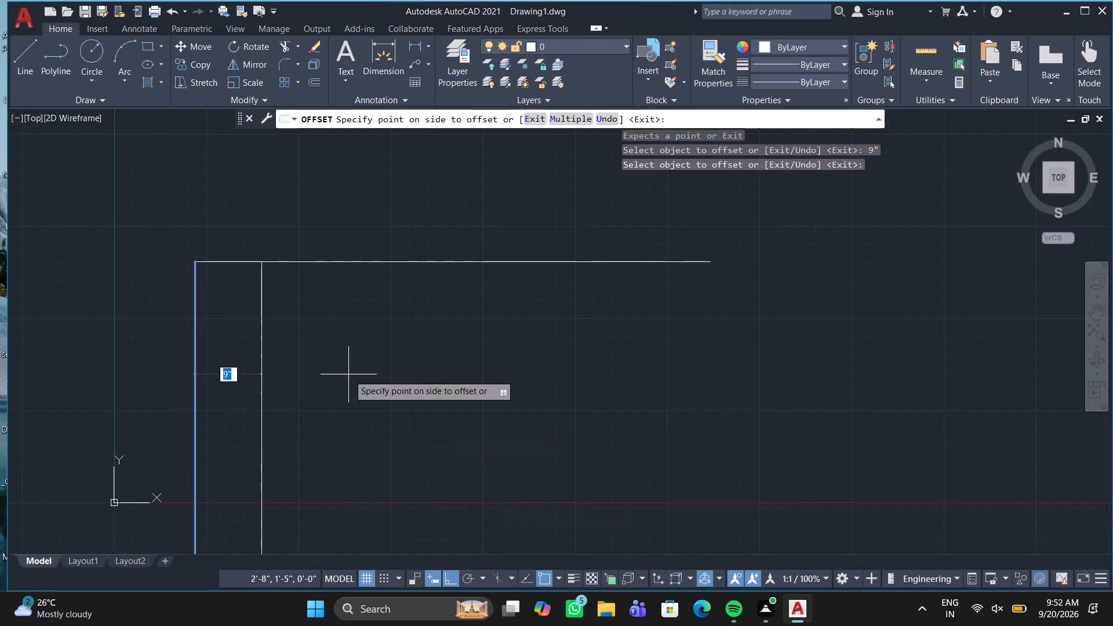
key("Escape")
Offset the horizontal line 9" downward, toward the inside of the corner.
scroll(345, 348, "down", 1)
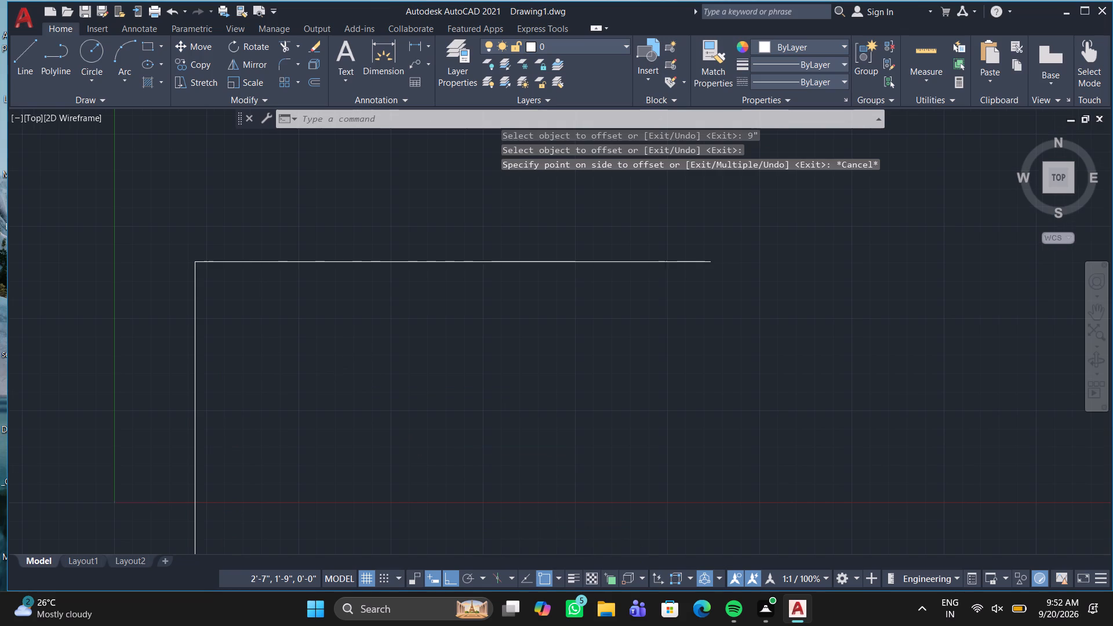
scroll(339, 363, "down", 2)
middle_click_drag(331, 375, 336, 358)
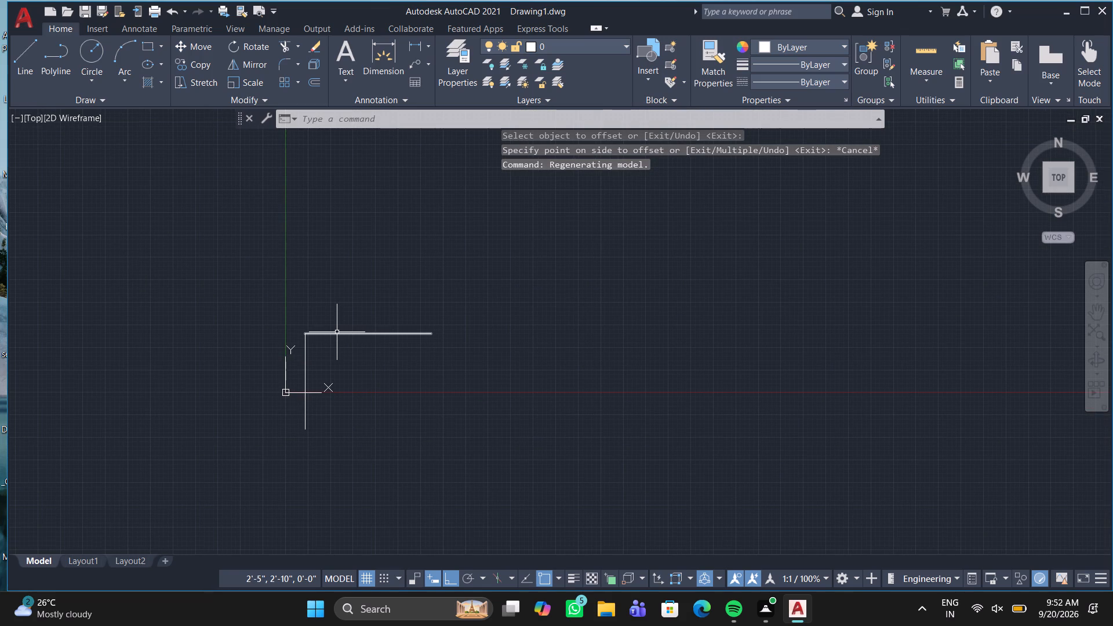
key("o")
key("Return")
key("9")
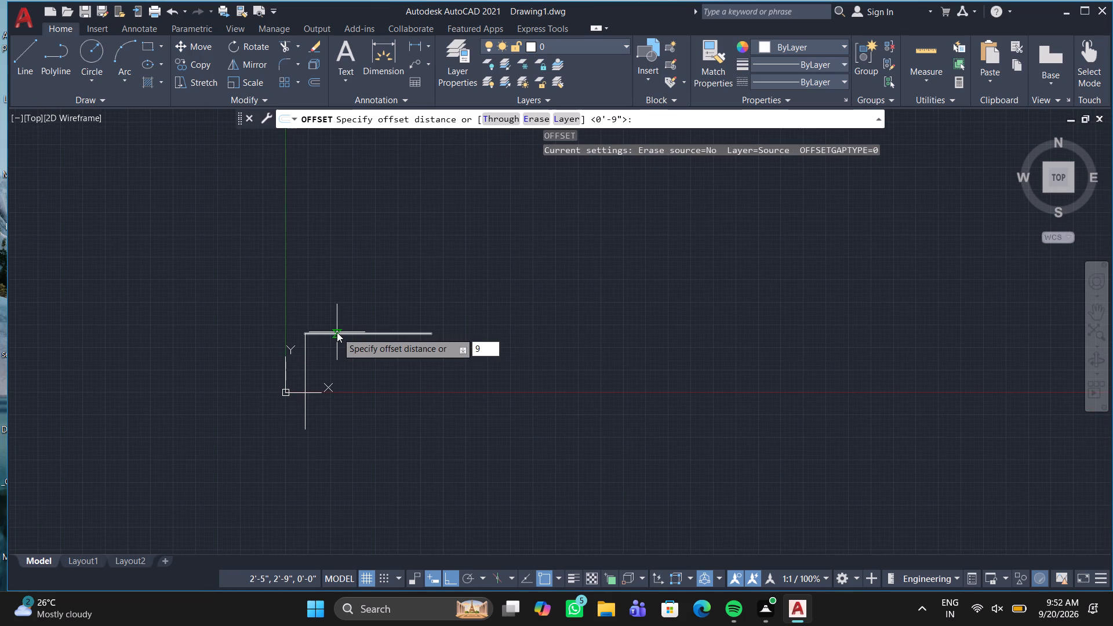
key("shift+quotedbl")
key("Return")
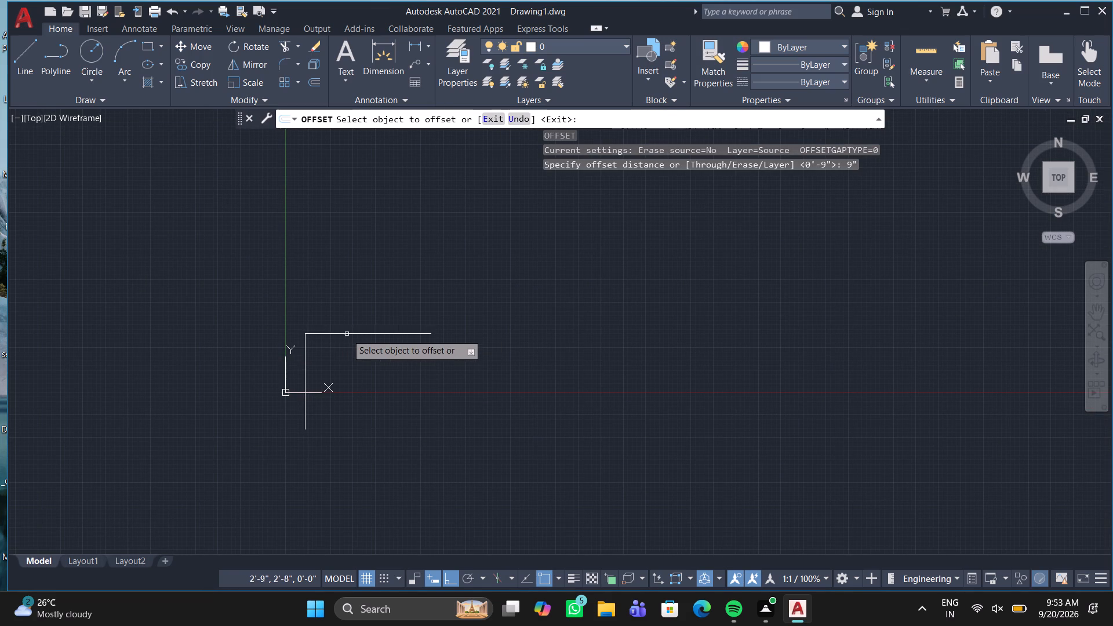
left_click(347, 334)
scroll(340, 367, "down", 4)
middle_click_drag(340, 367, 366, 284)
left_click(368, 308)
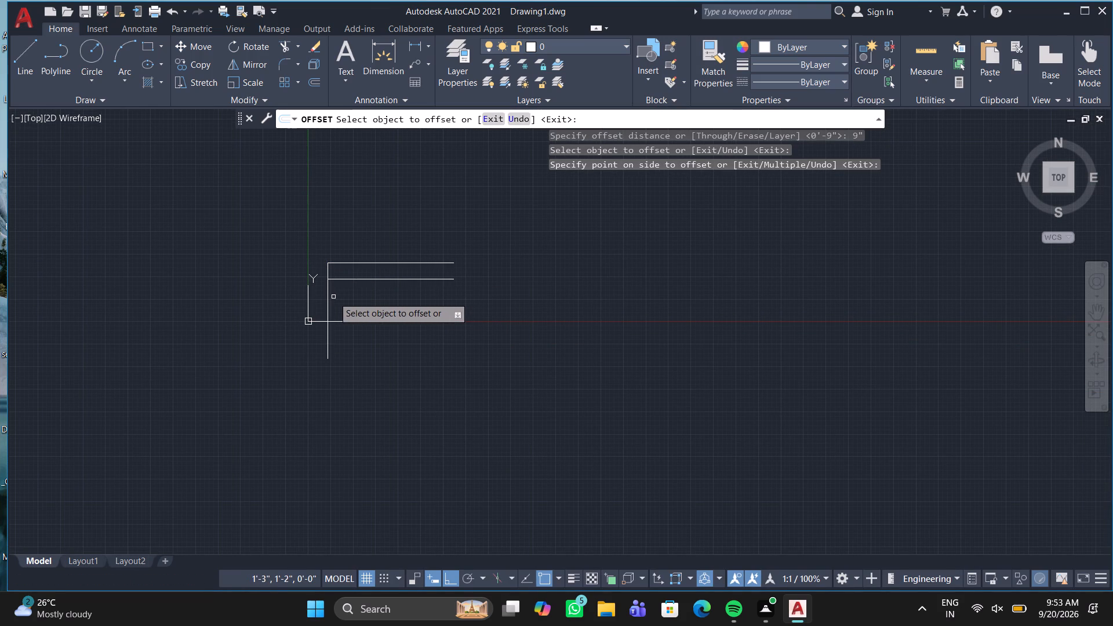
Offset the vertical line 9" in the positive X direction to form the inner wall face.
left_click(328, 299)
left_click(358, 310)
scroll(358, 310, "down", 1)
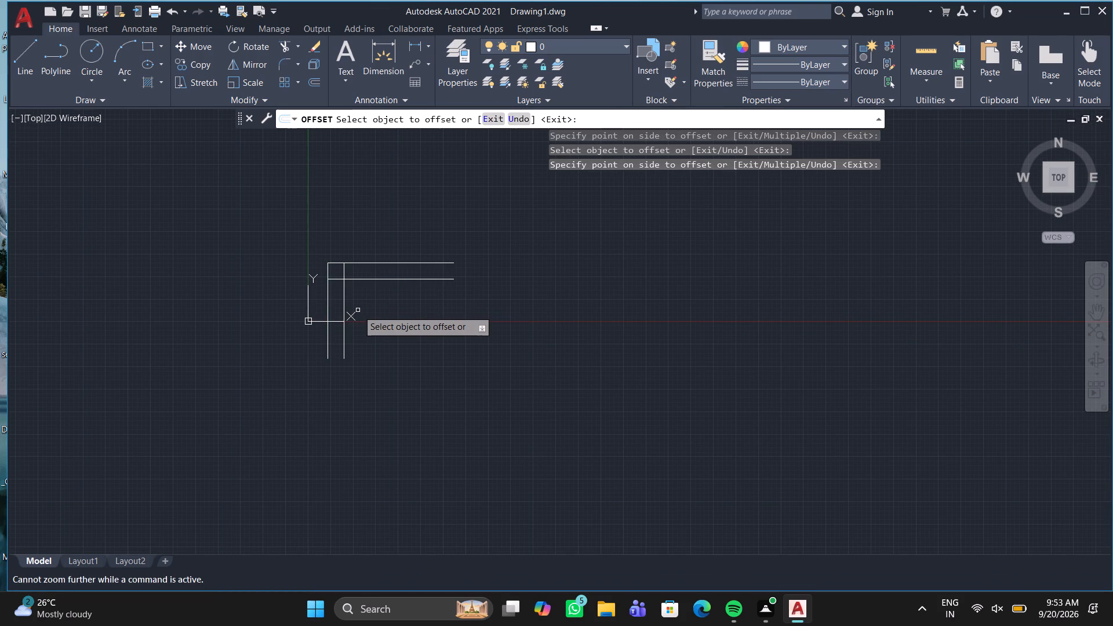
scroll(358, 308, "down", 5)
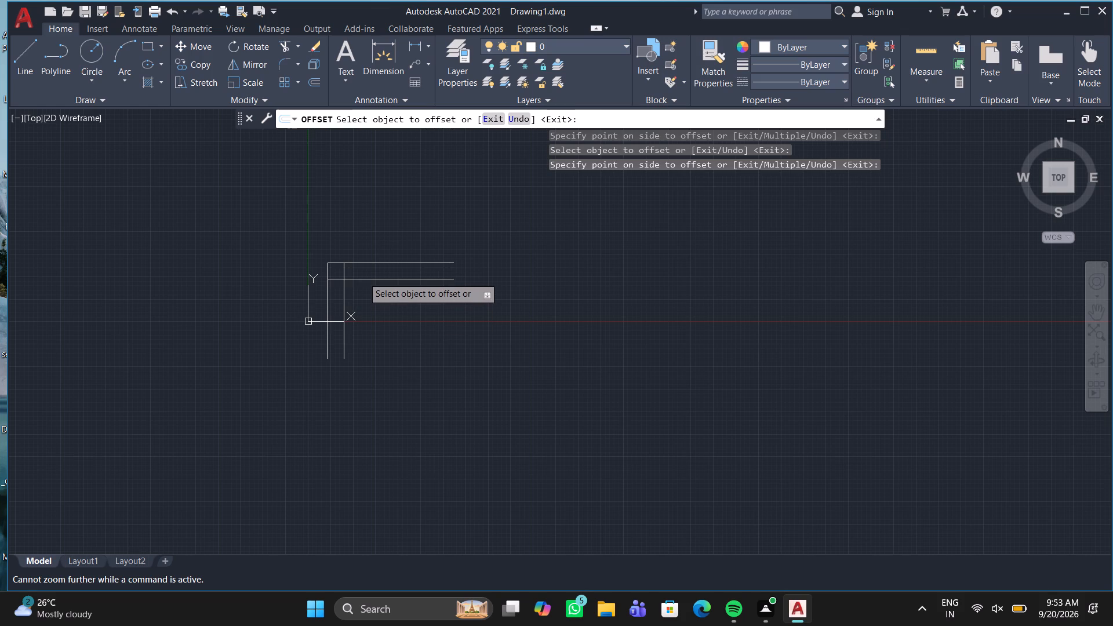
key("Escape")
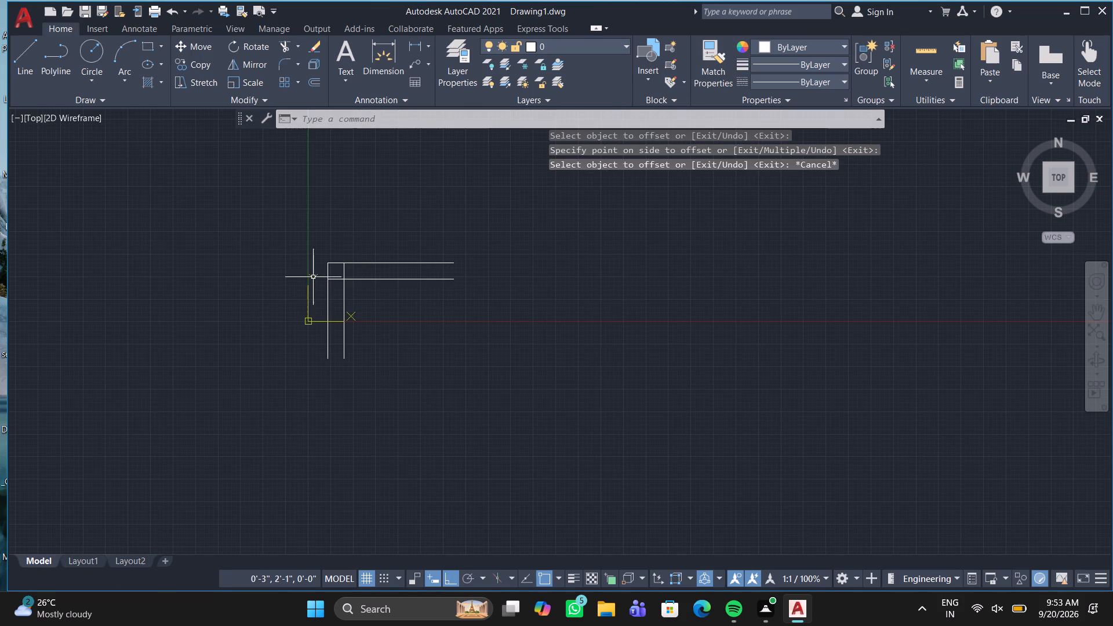
Erase all the wall lines drawn so far near the origin.
scroll(319, 281, "down", 3)
left_click_drag(283, 228, 288, 241)
left_click(410, 364)
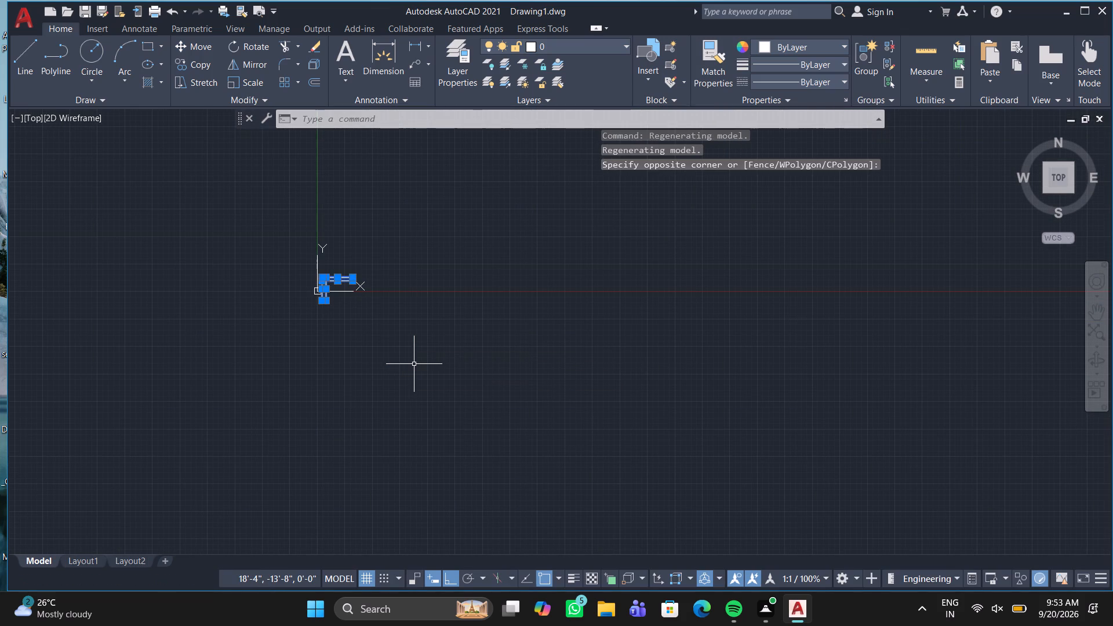
key("Delete")
Draw a horizontal line about 51,800' long in the positive X direction, starting at about 1051'-4", 6268'-9".
scroll(431, 321, "down", 2)
middle_click_drag(479, 270, 156, 505)
scroll(156, 506, "down", 1)
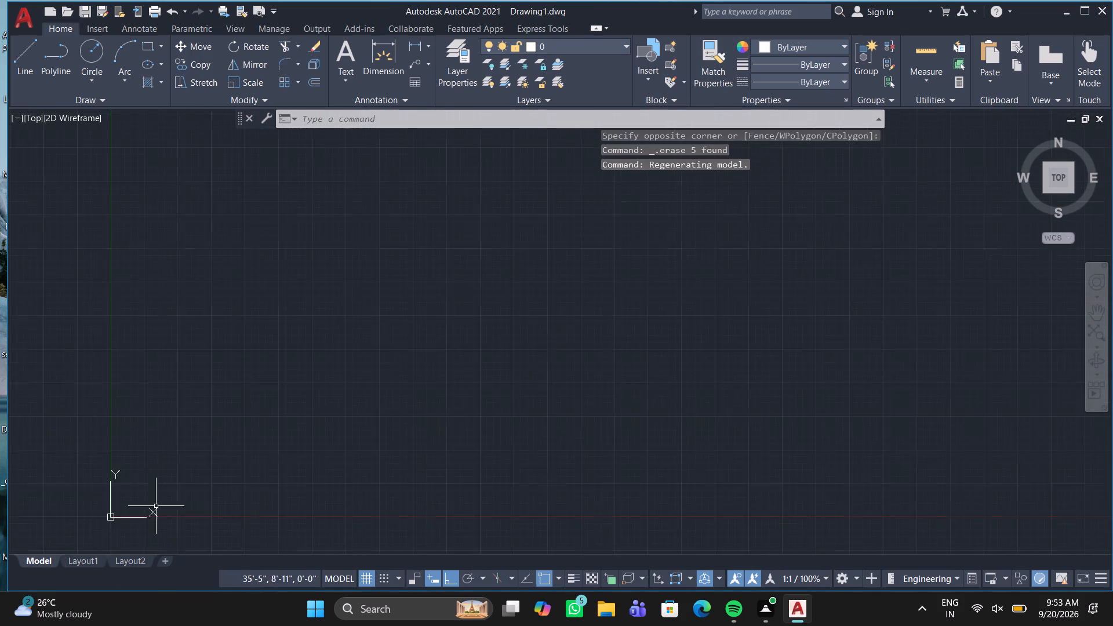
scroll(156, 506, "down", 1)
middle_click_drag(207, 420, 163, 481)
scroll(165, 477, "down", 3)
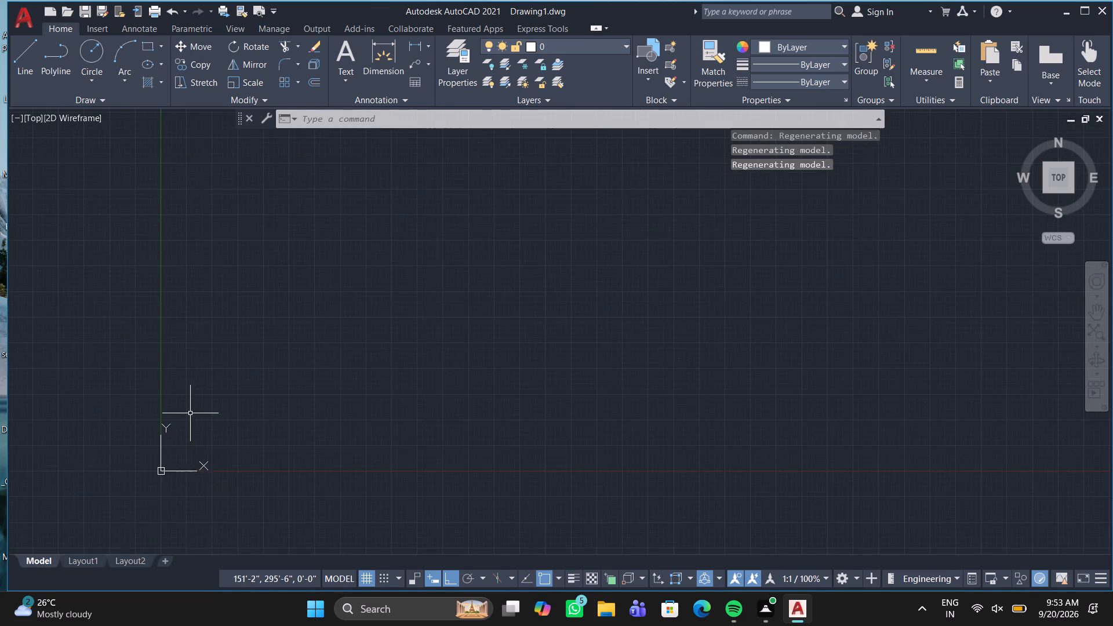
scroll(190, 413, "down", 3)
middle_click_drag(209, 392, 117, 481)
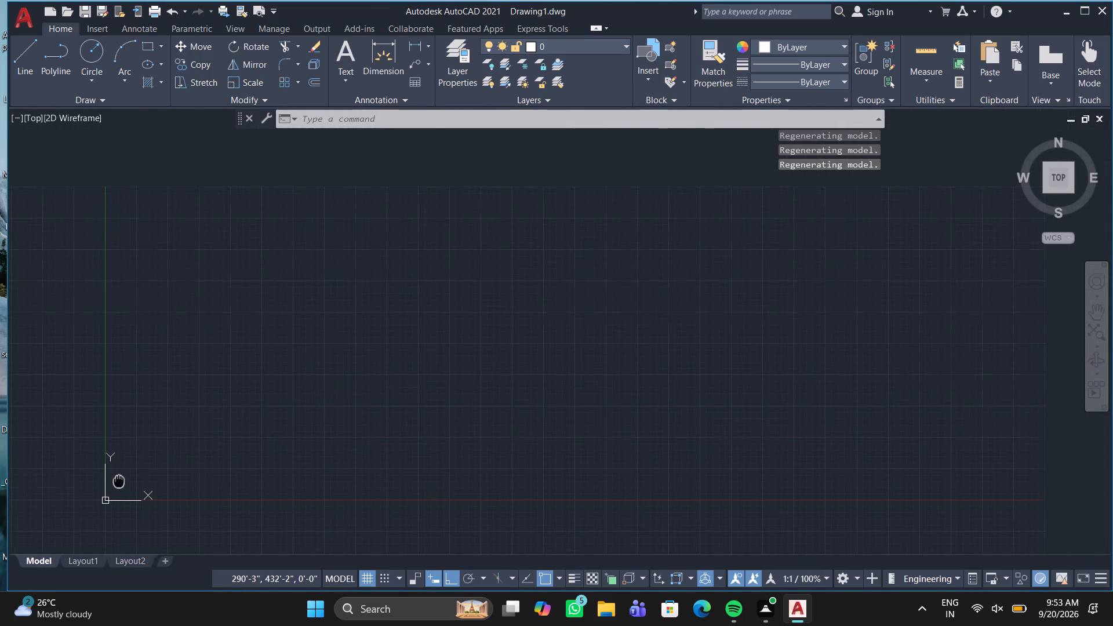
middle_click_drag(117, 481, 77, 501)
key("l")
key("Return")
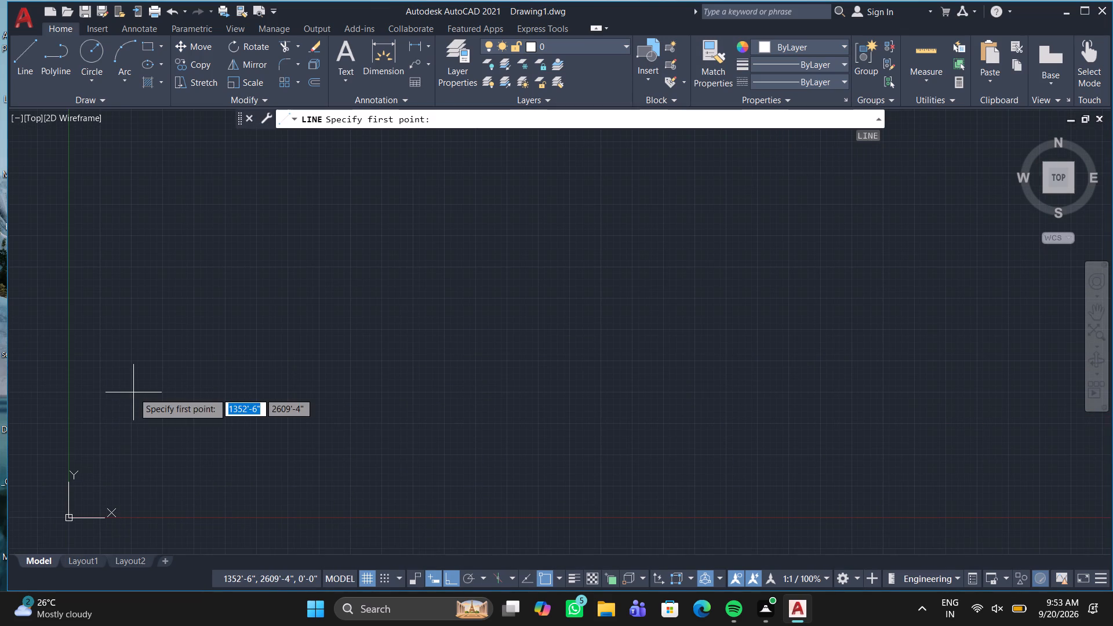
left_click(119, 216)
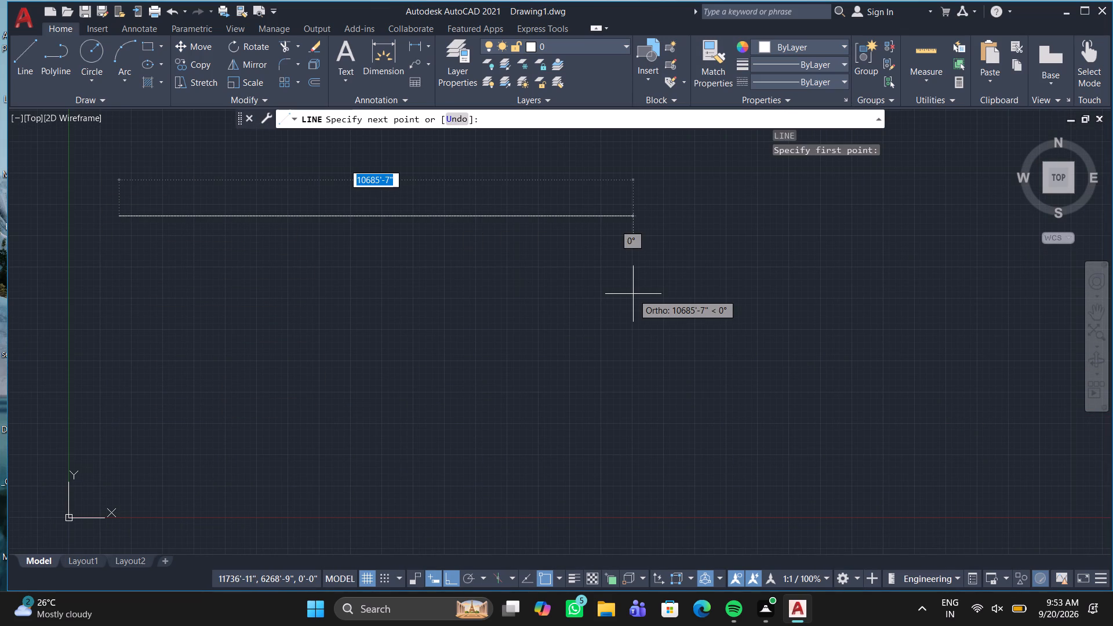
scroll(939, 292, "down", 3)
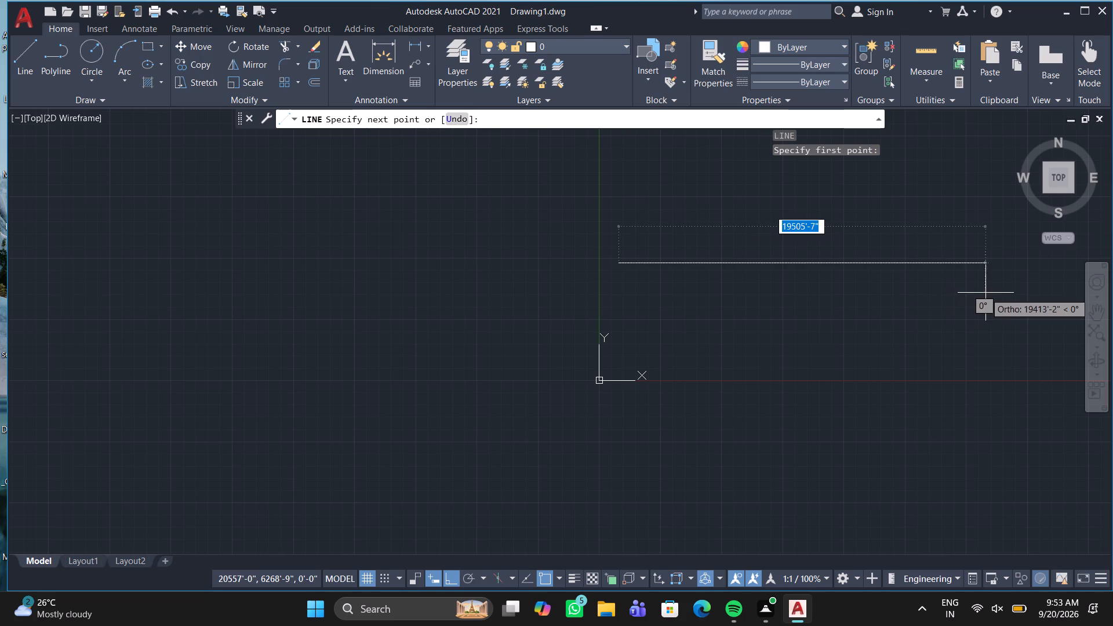
scroll(985, 293, "down", 1)
middle_click_drag(985, 293, 486, 358)
scroll(568, 341, "down", 2)
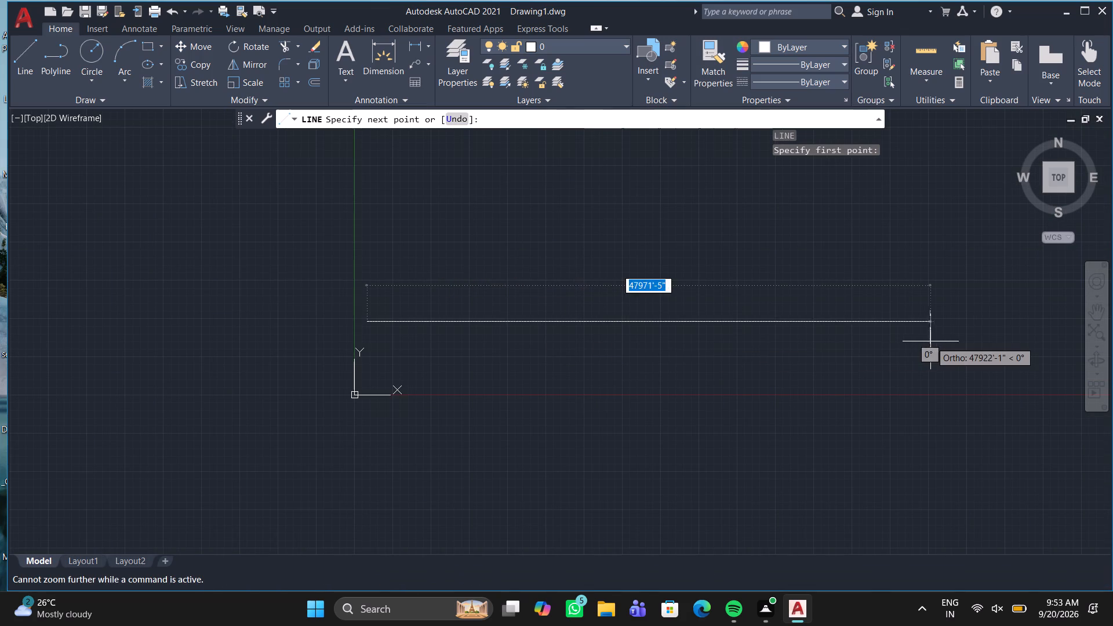
scroll(931, 341, "down", 4)
middle_click_drag(908, 366, 836, 393)
middle_click_drag(773, 411, 363, 471)
scroll(363, 471, "down", 4)
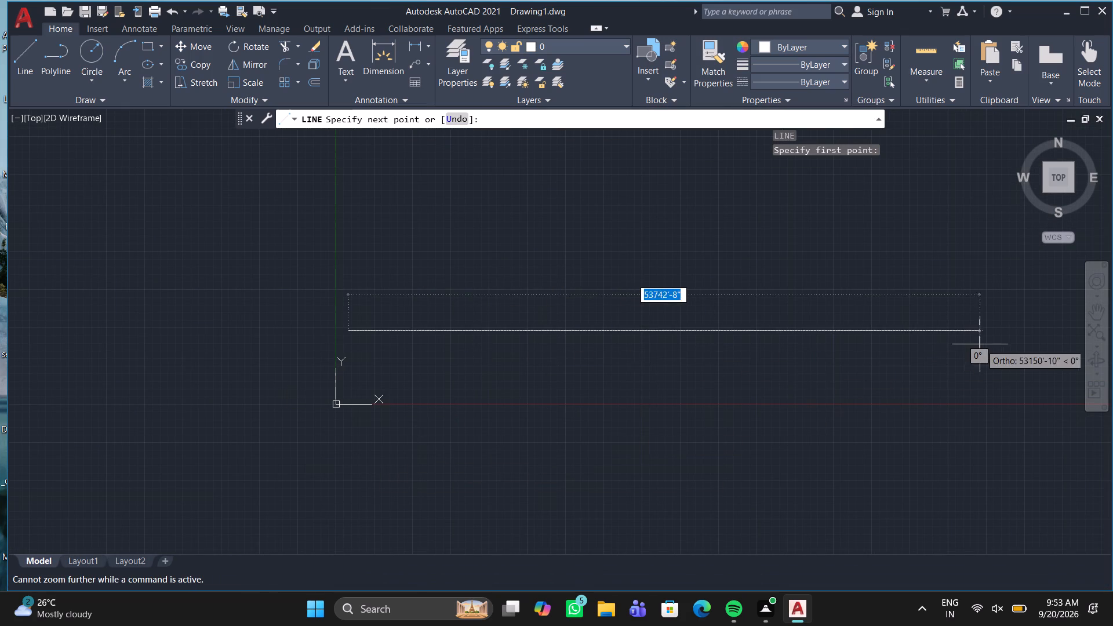
scroll(983, 343, "down", 8)
middle_click_drag(989, 340, 613, 399)
left_click_drag(950, 361, 953, 355)
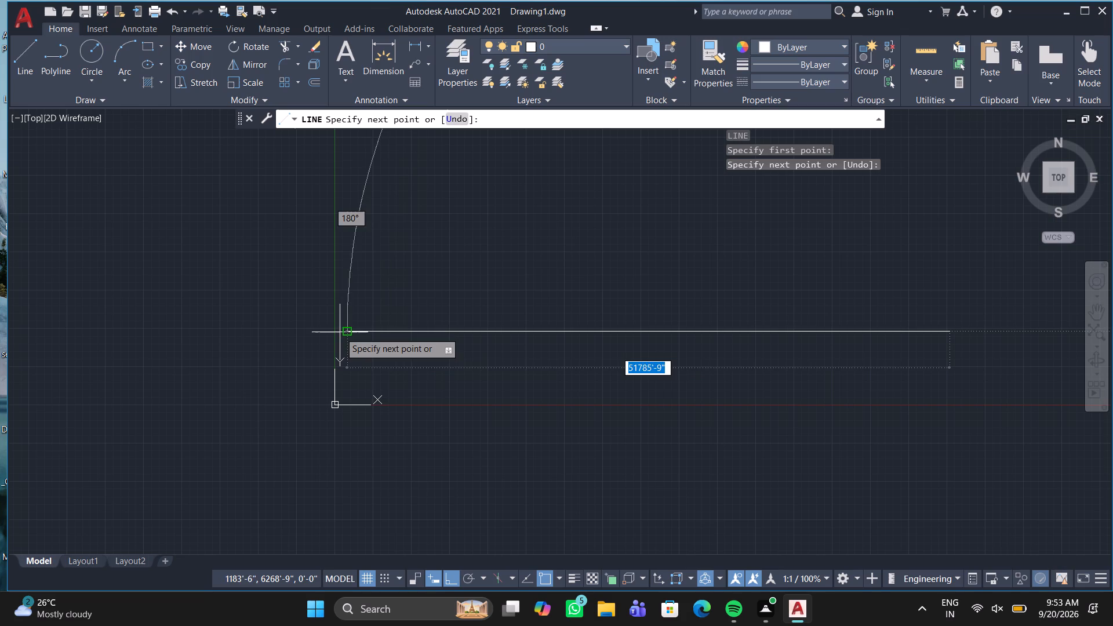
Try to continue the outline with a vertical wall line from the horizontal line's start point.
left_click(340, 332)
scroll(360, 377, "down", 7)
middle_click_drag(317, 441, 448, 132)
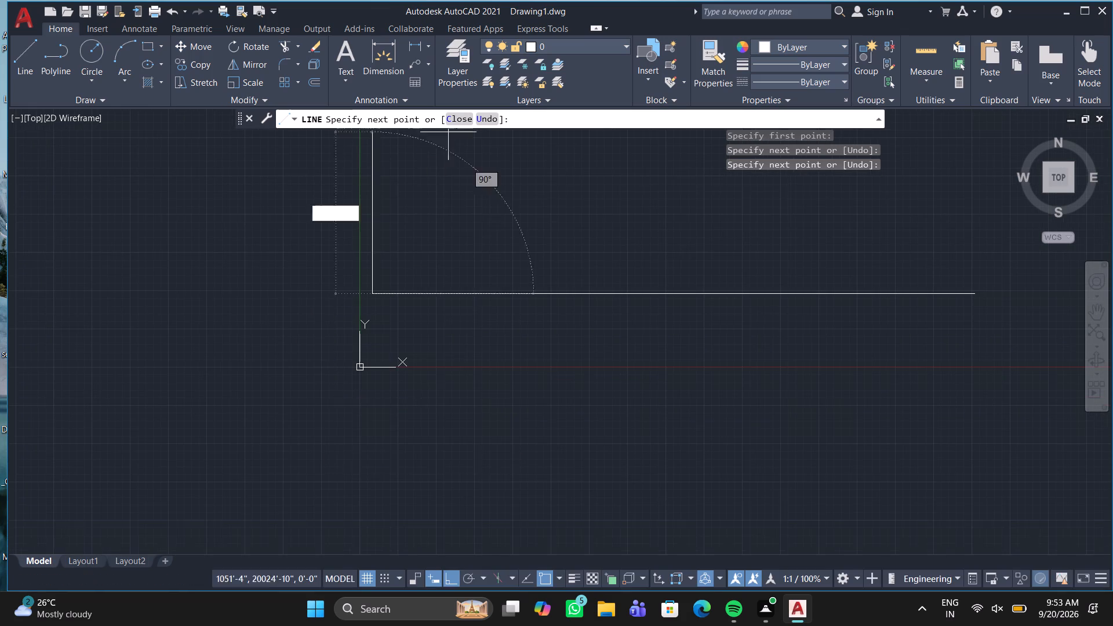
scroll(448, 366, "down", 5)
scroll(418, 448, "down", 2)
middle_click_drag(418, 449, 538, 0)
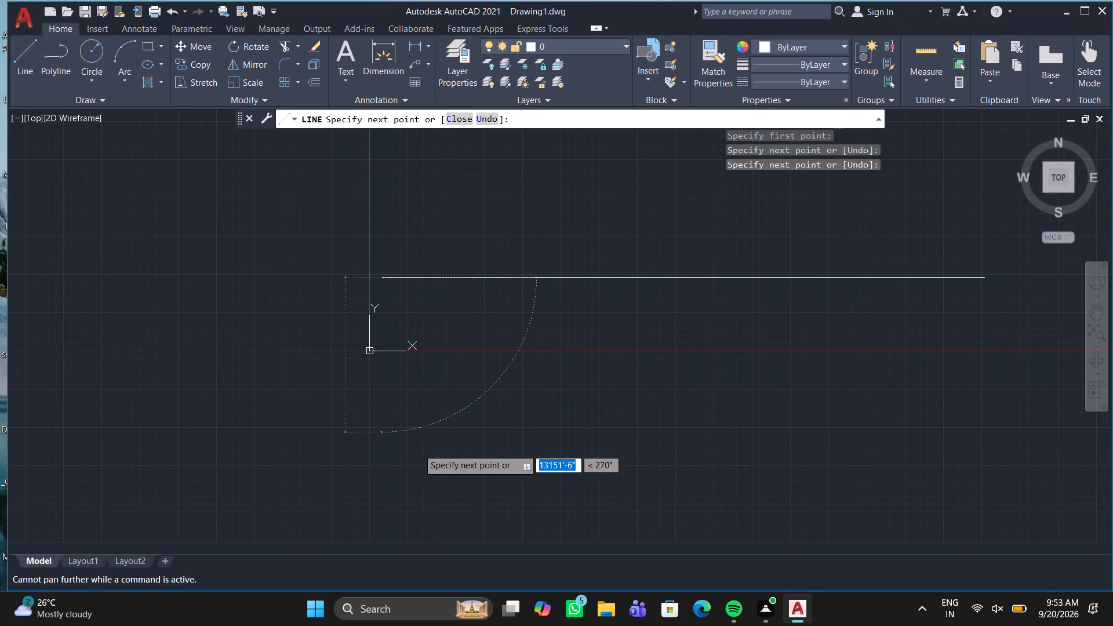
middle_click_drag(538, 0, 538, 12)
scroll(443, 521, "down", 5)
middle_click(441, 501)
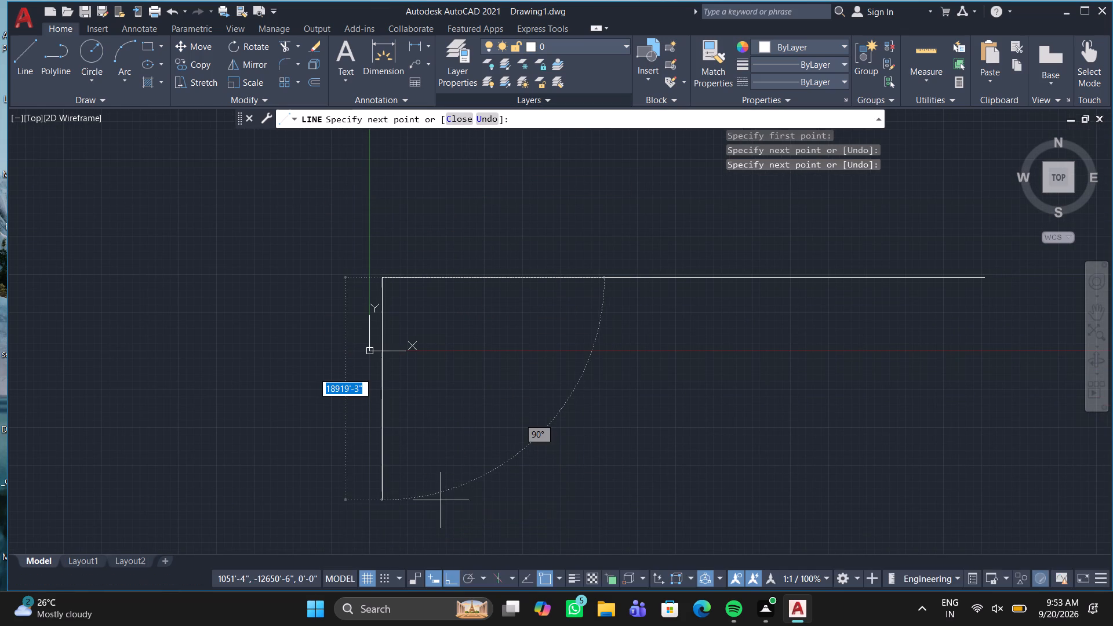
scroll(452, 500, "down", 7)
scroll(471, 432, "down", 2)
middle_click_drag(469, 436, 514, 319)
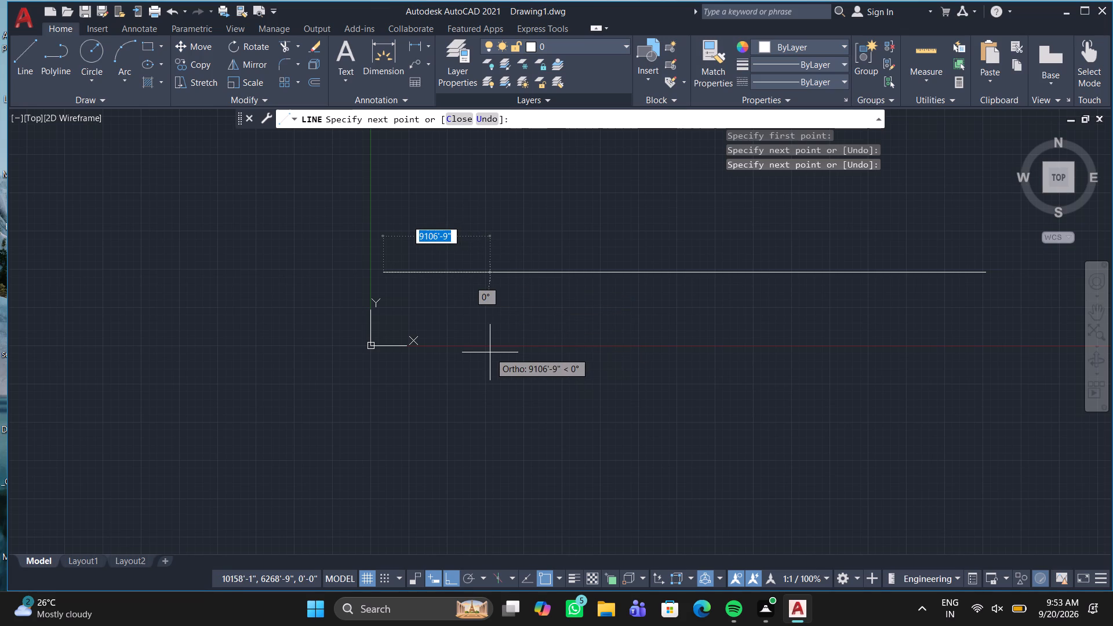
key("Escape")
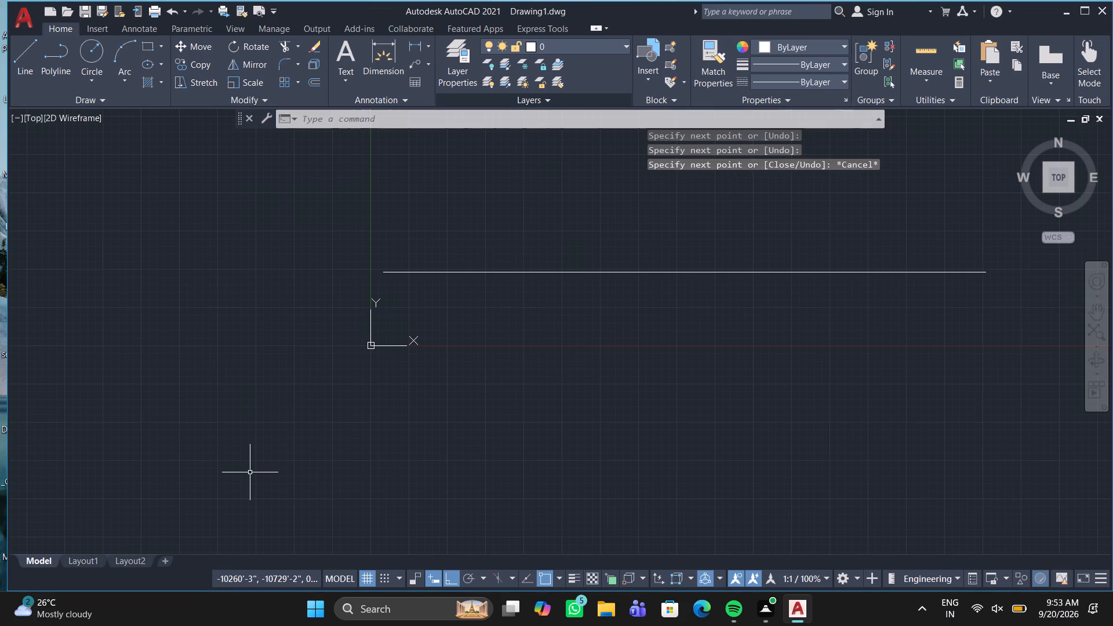
Erase the horizontal wall line drawn near the origin.
scroll(381, 407, "down", 4)
middle_click_drag(405, 387, 498, 224)
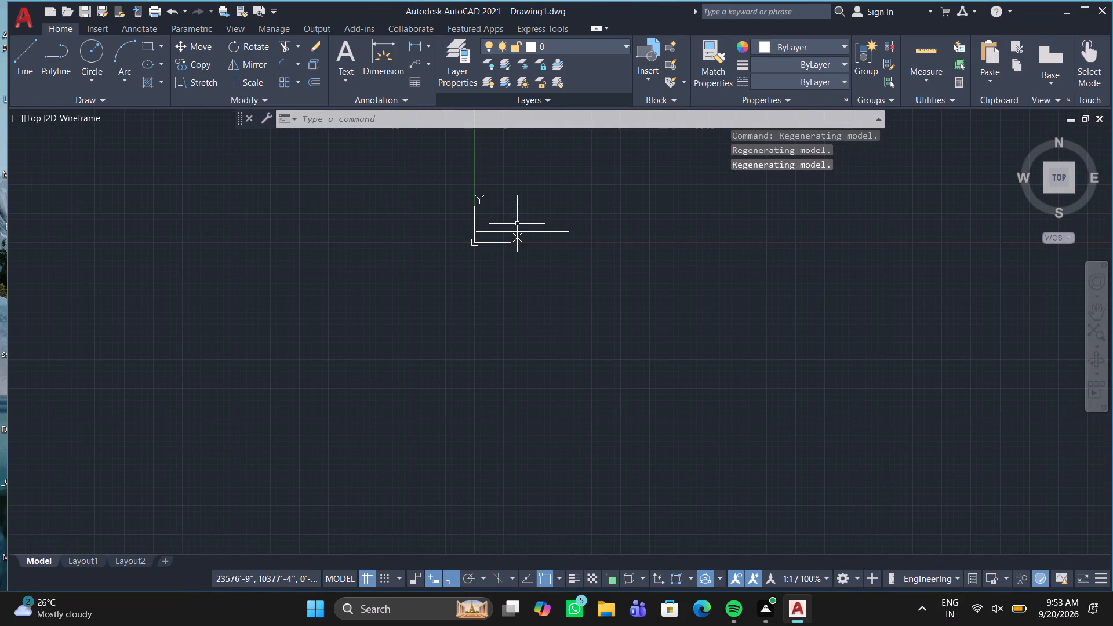
left_click(515, 232)
left_click(518, 228)
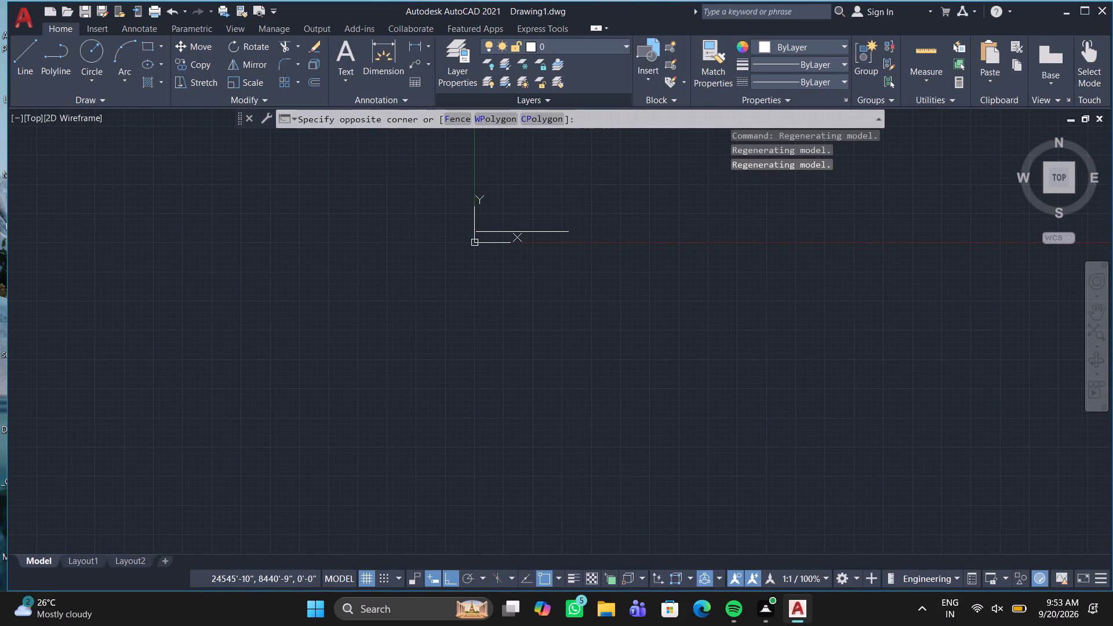
left_click(519, 230)
left_click(519, 234)
left_click(521, 232)
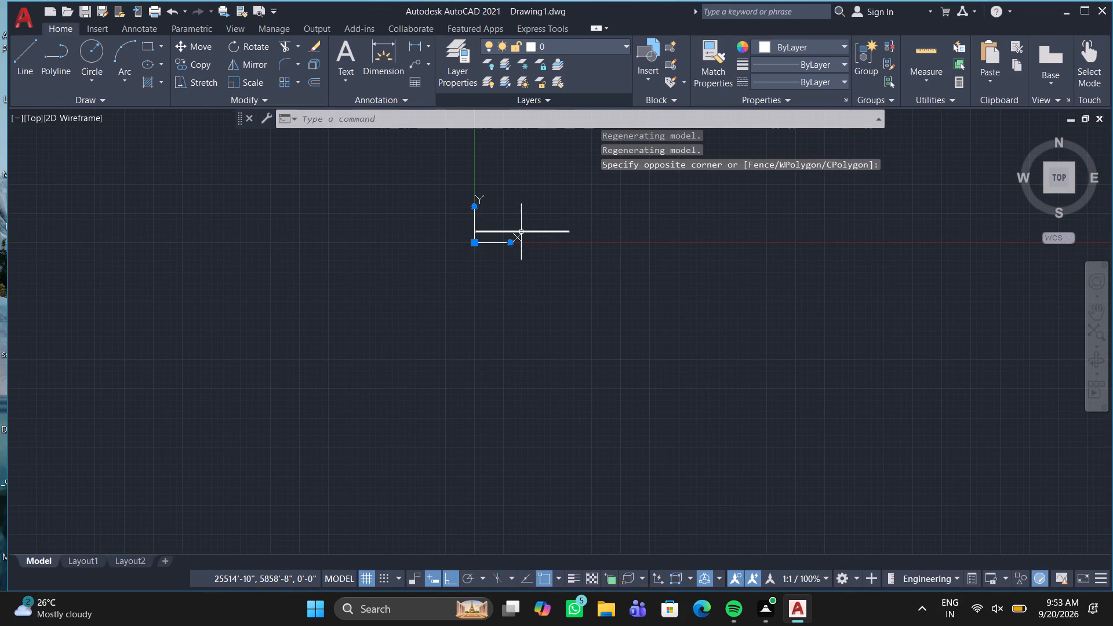
key("Delete")
left_click(523, 233)
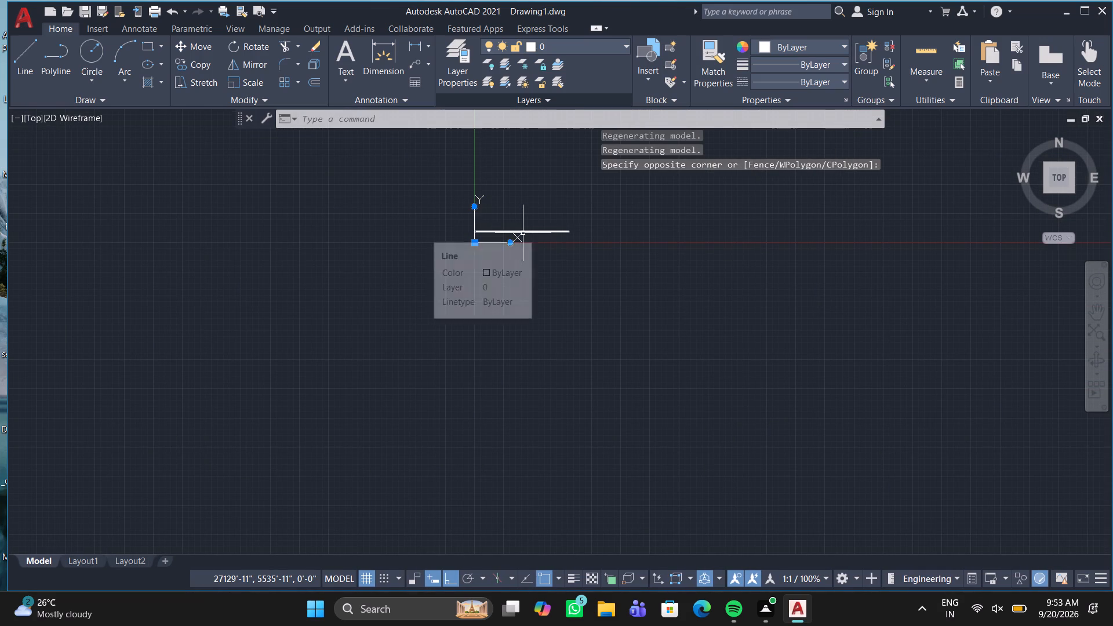
key("Delete")
double_click(544, 230)
key("Delete")
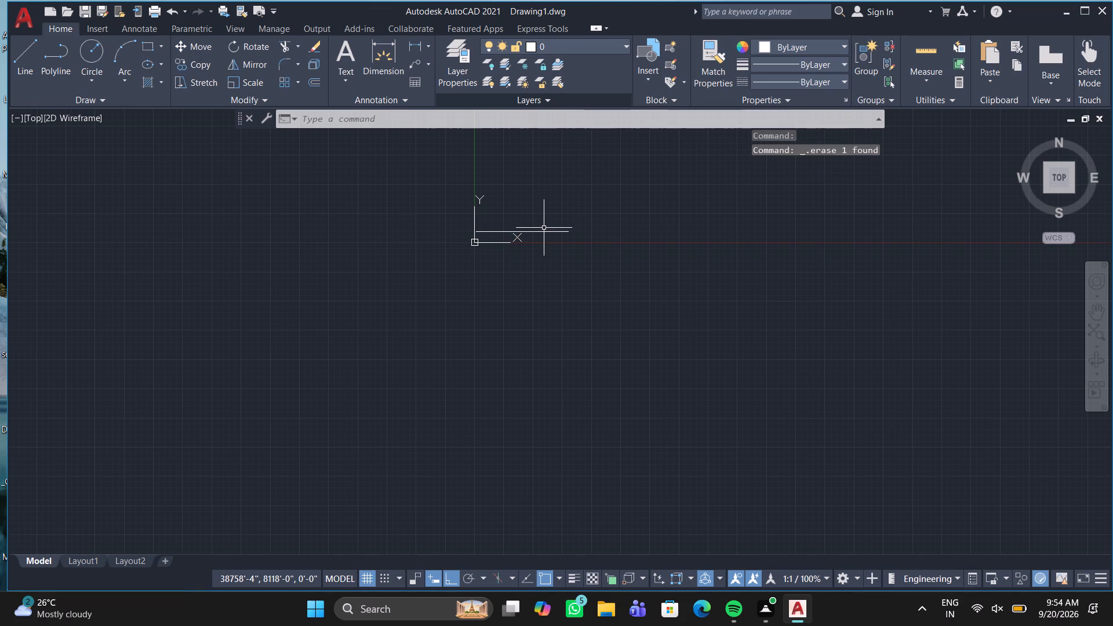
Draw a new, much larger horizontal line about 208,000,000' long in the positive X direction, above and beyond the origin.
scroll(544, 228, "down", 2)
middle_click_drag(535, 232, 213, 530)
scroll(271, 441, "down", 4)
middle_click_drag(370, 399, 275, 483)
scroll(275, 483, "down", 2)
scroll(341, 372, "down", 3)
middle_click_drag(343, 370, 163, 536)
scroll(256, 410, "down", 2)
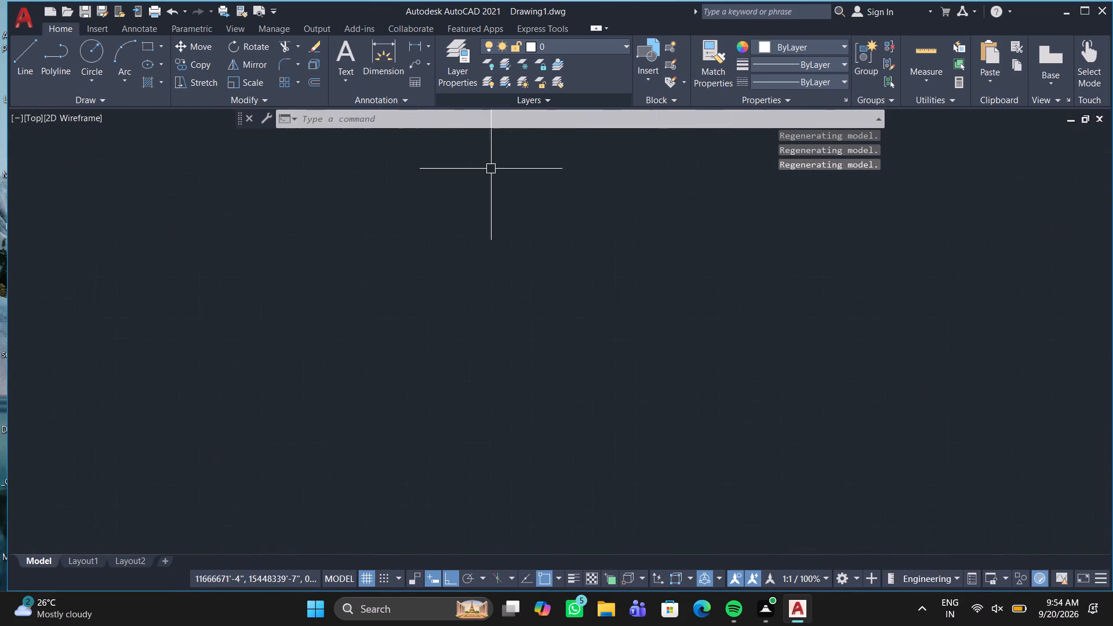
scroll(256, 410, "down", 1)
middle_click_drag(284, 399, 197, 502)
key("l")
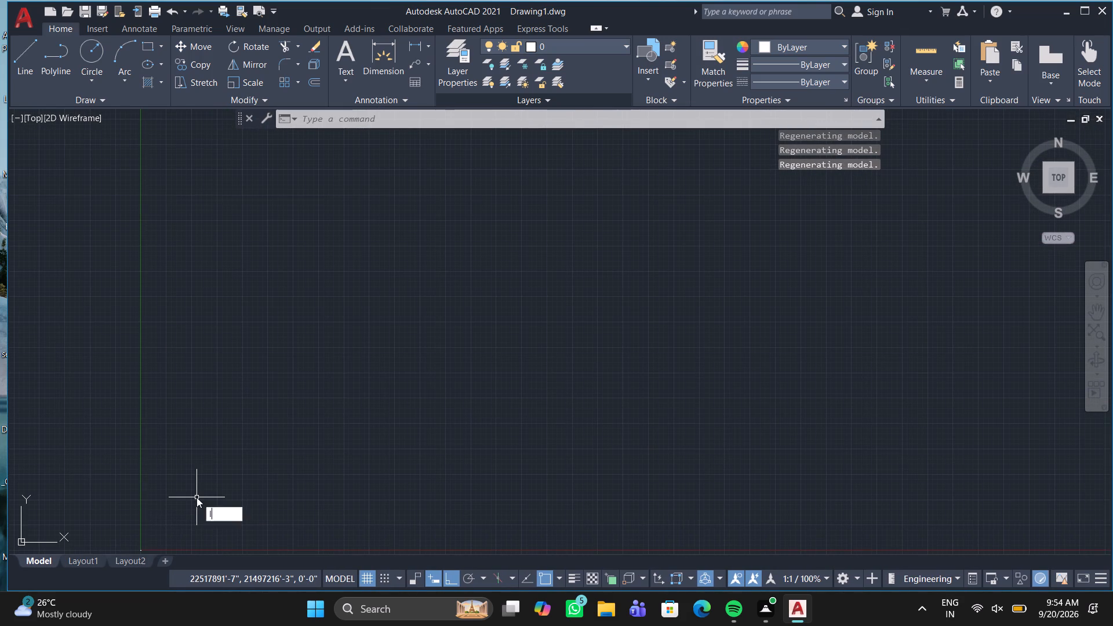
key("Return")
left_click(265, 240)
left_click(784, 271)
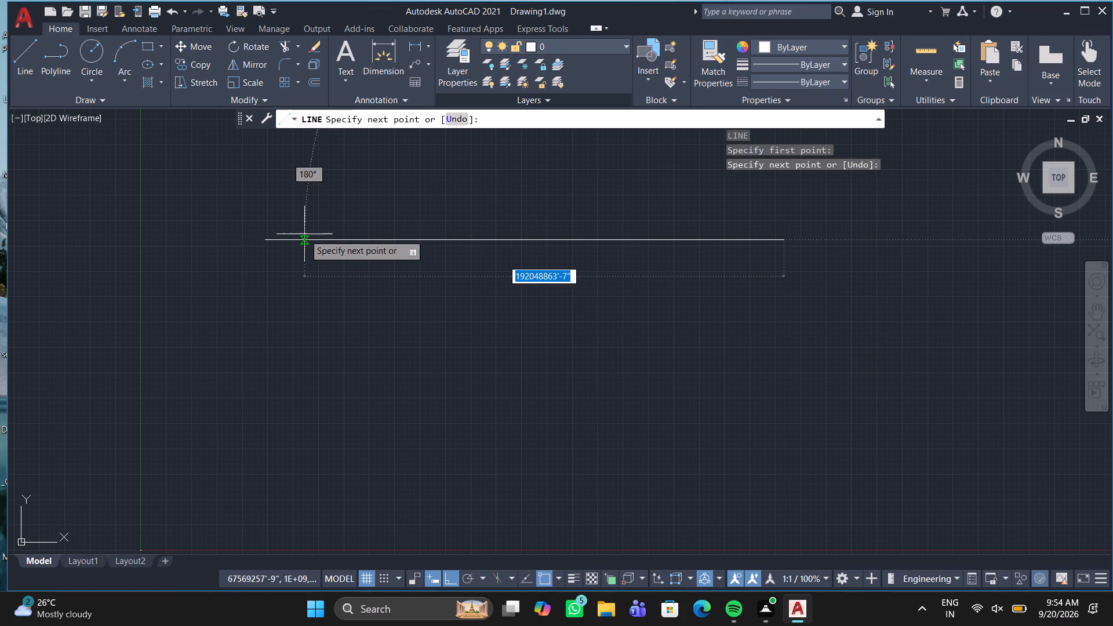
Continue from the horizontal line's start point with a vertical line about 217,000,000' long in the negative Y direction.
left_click(271, 237)
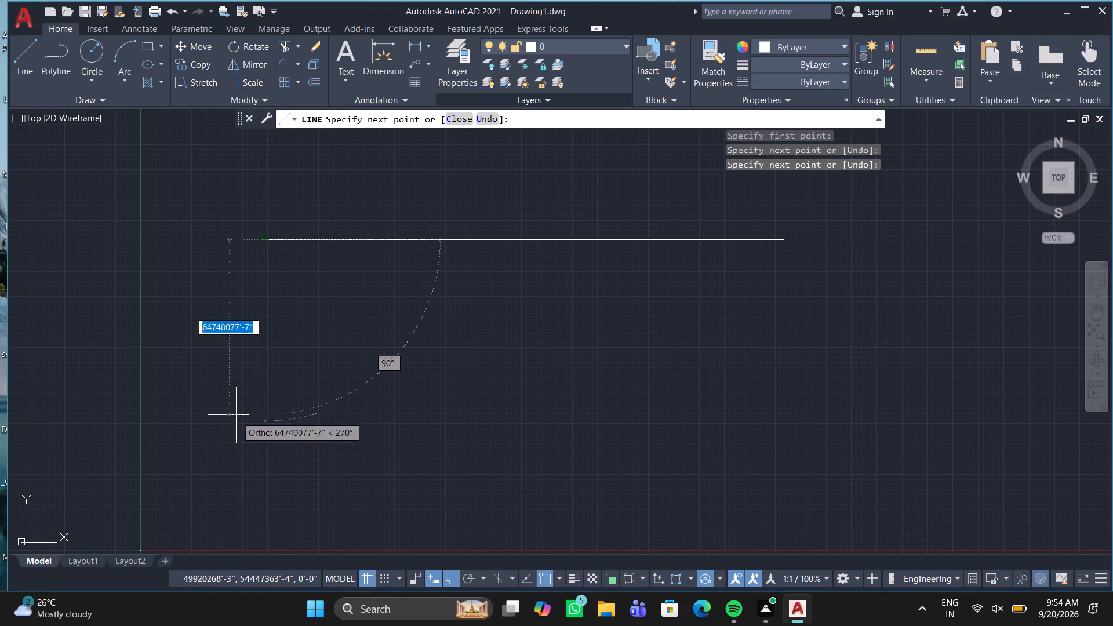
scroll(226, 456, "down", 2)
middle_click_drag(226, 456, 282, 194)
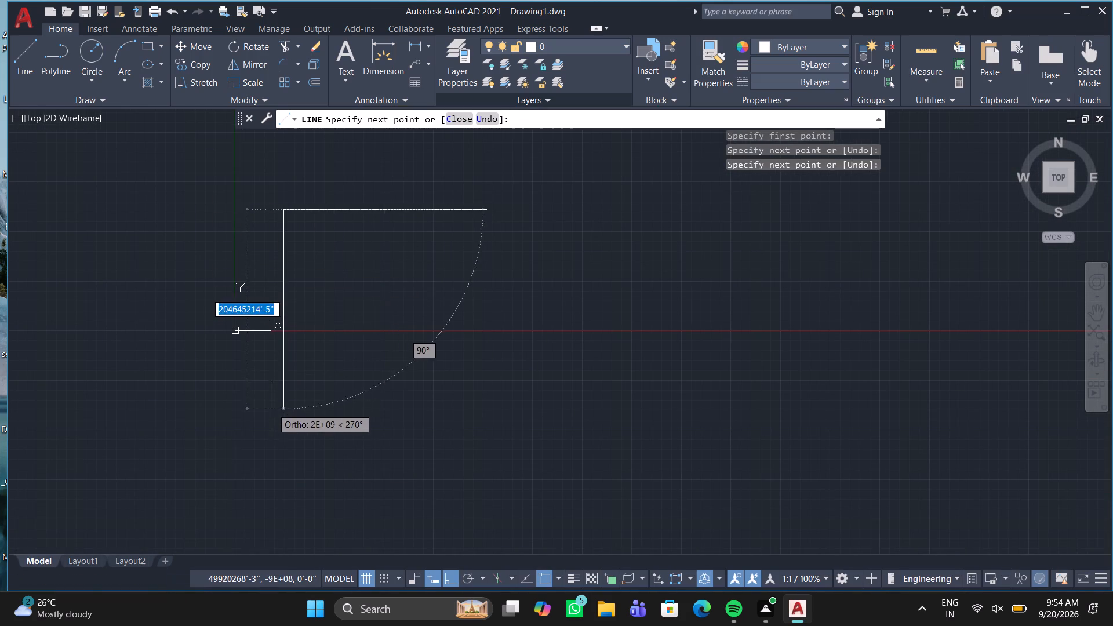
double_click(274, 421)
key("Escape")
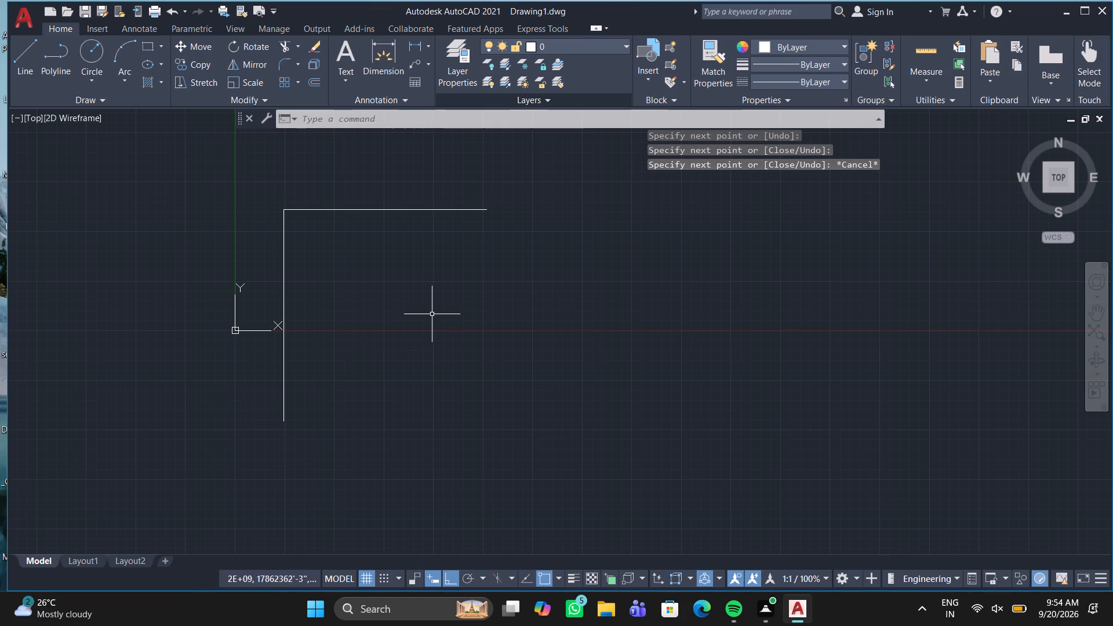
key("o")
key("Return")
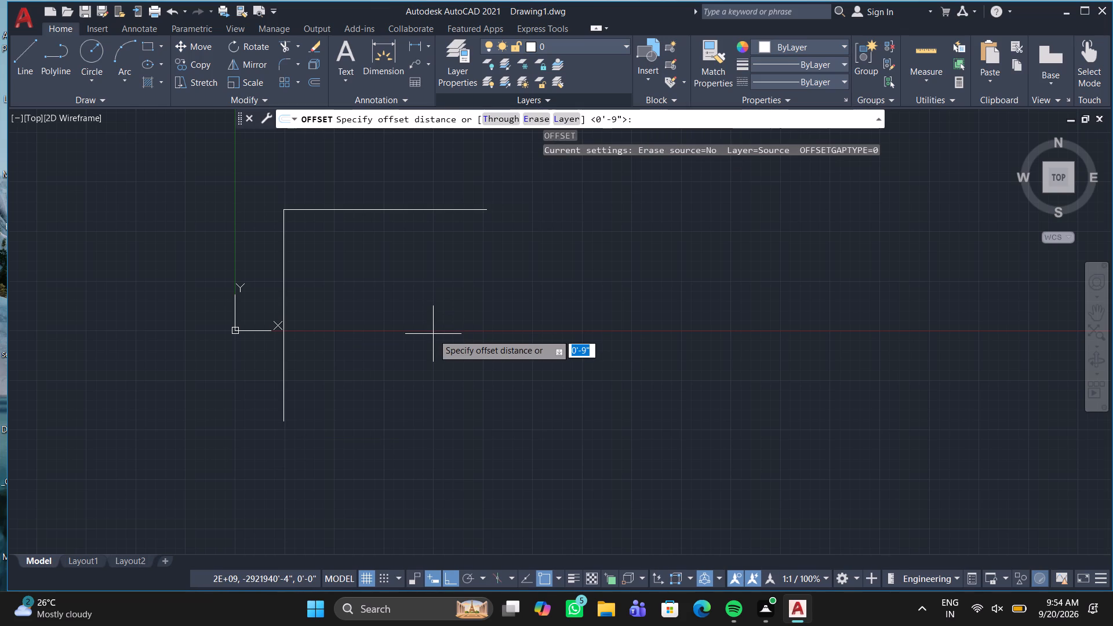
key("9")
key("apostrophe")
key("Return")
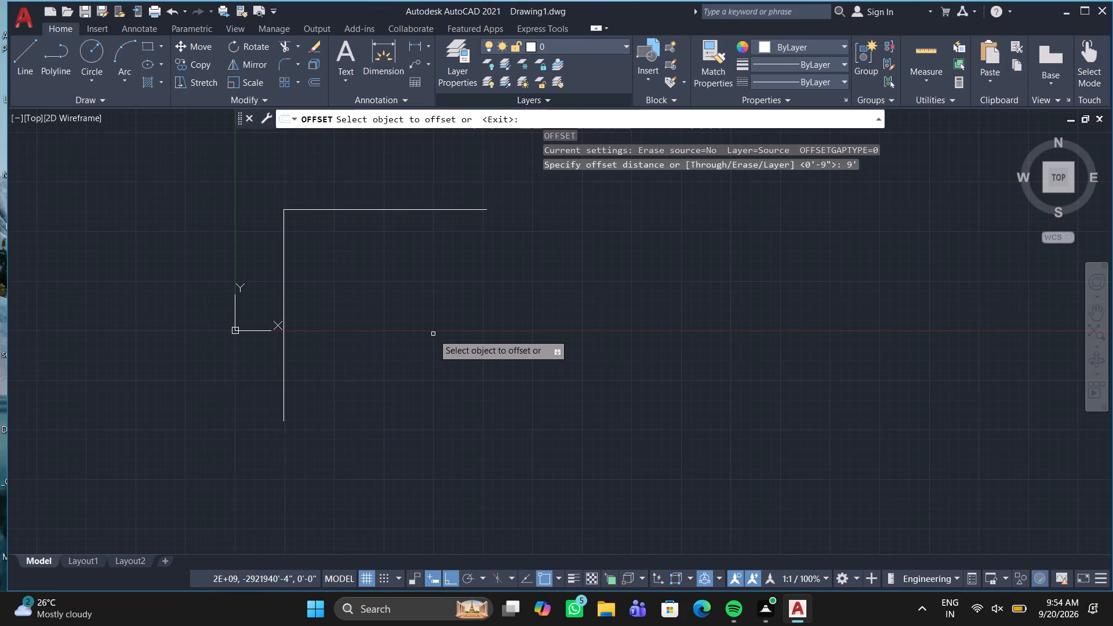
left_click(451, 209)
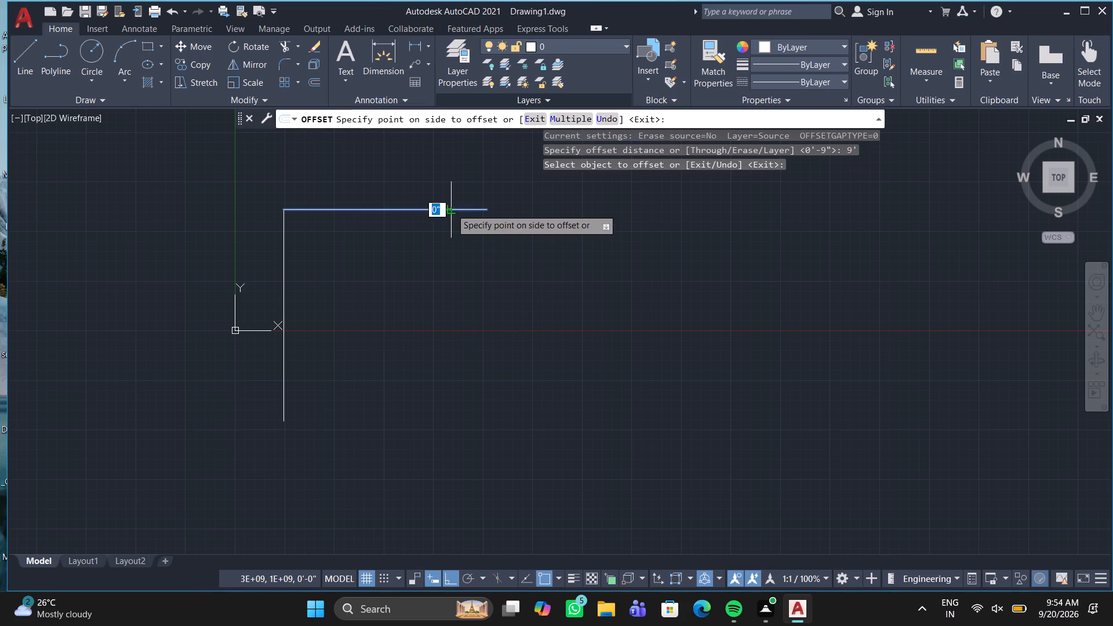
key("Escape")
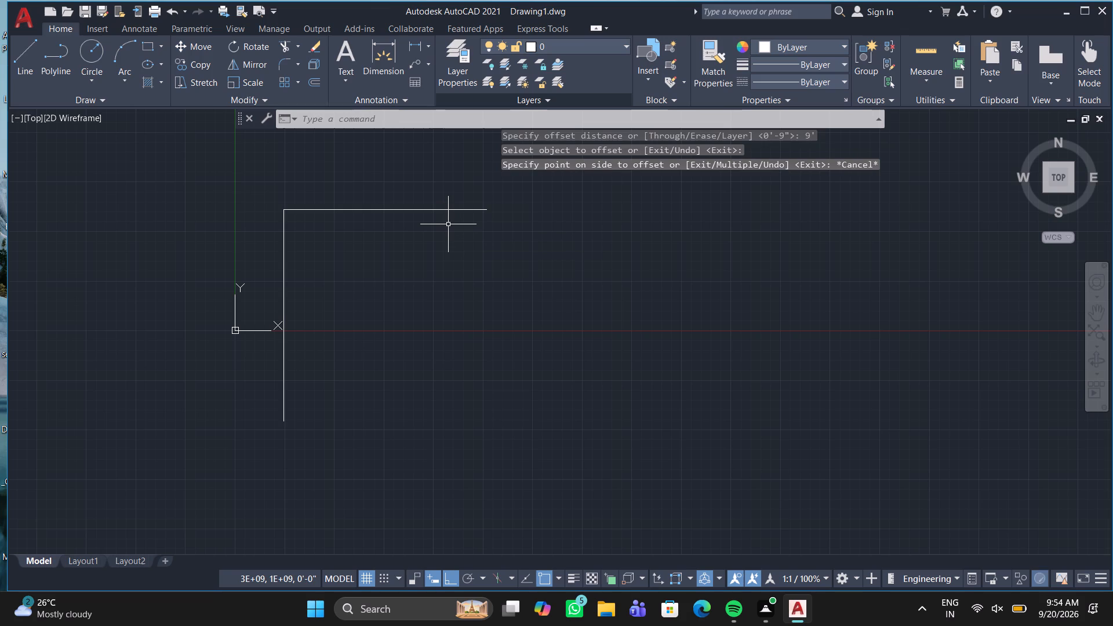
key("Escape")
Offset the horizontal line 9" downward, toward the inside of the corner.
key("o")
key("Return")
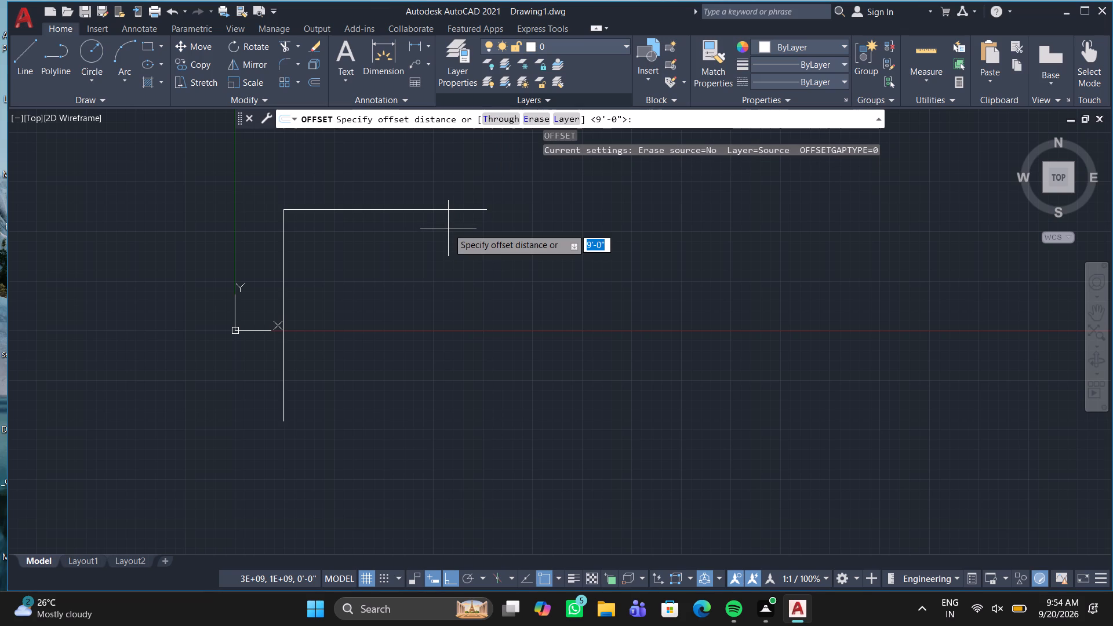
type("9\"")
key("Return")
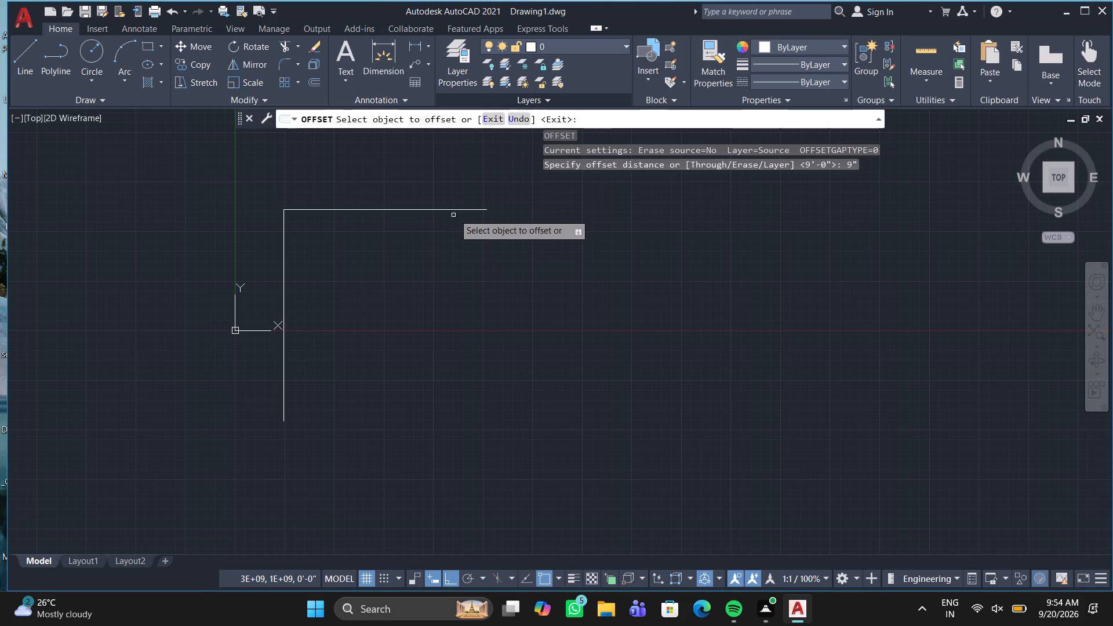
left_click(454, 209)
left_click(447, 231)
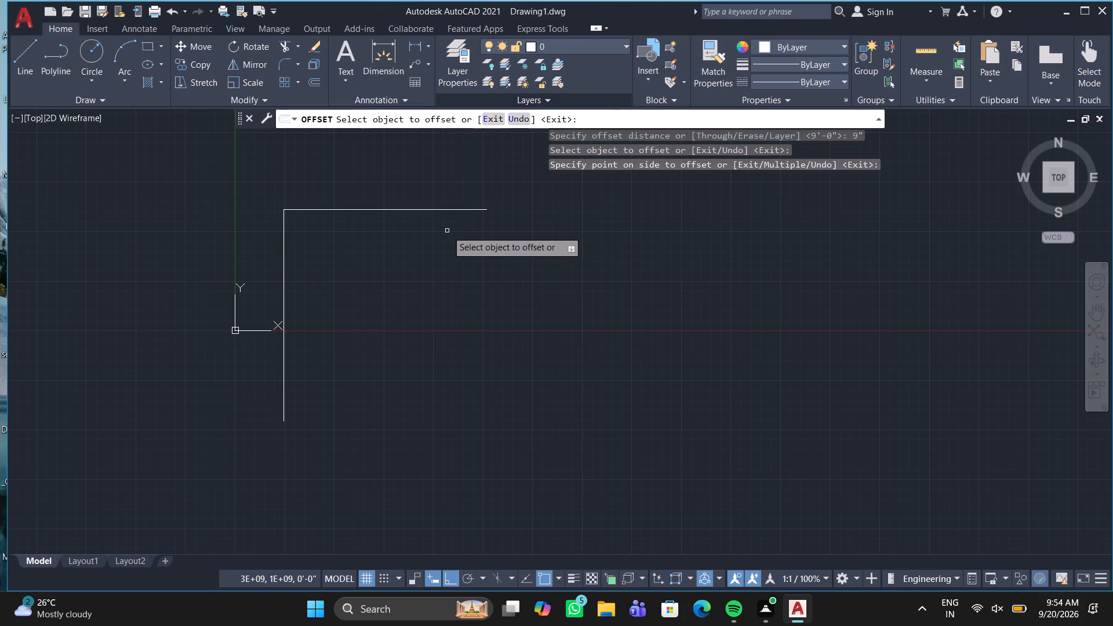
Repeat the 9" offset of the horizontal line toward the inside of the corner.
left_click(463, 210)
left_click(463, 214)
left_click(456, 232)
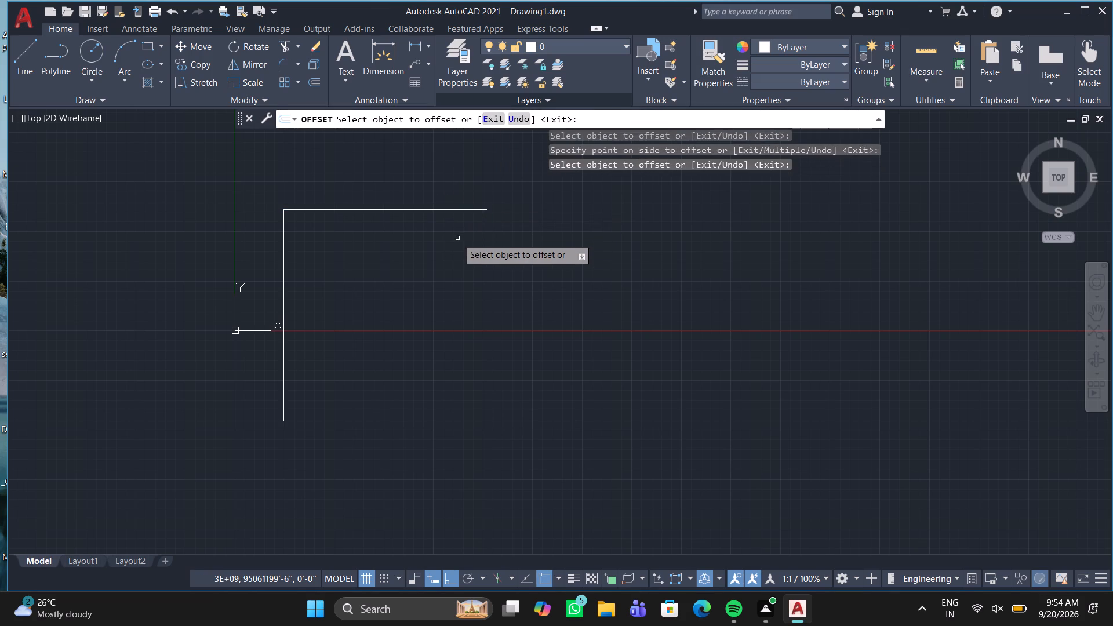
type("9\"")
key("Return")
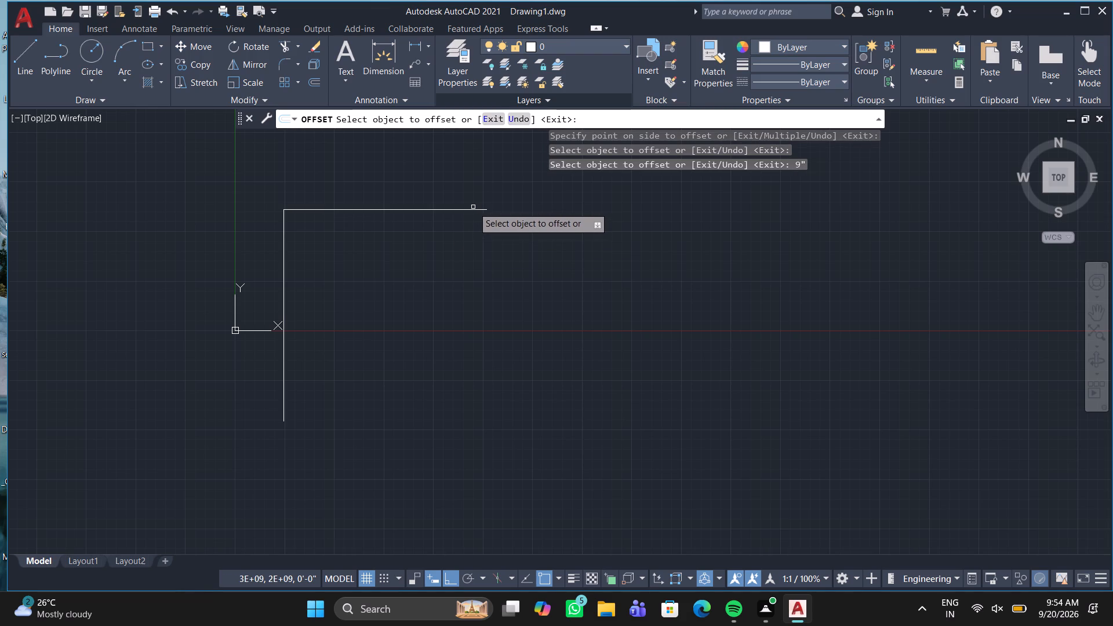
left_click(471, 210)
left_click(463, 227)
key("Escape")
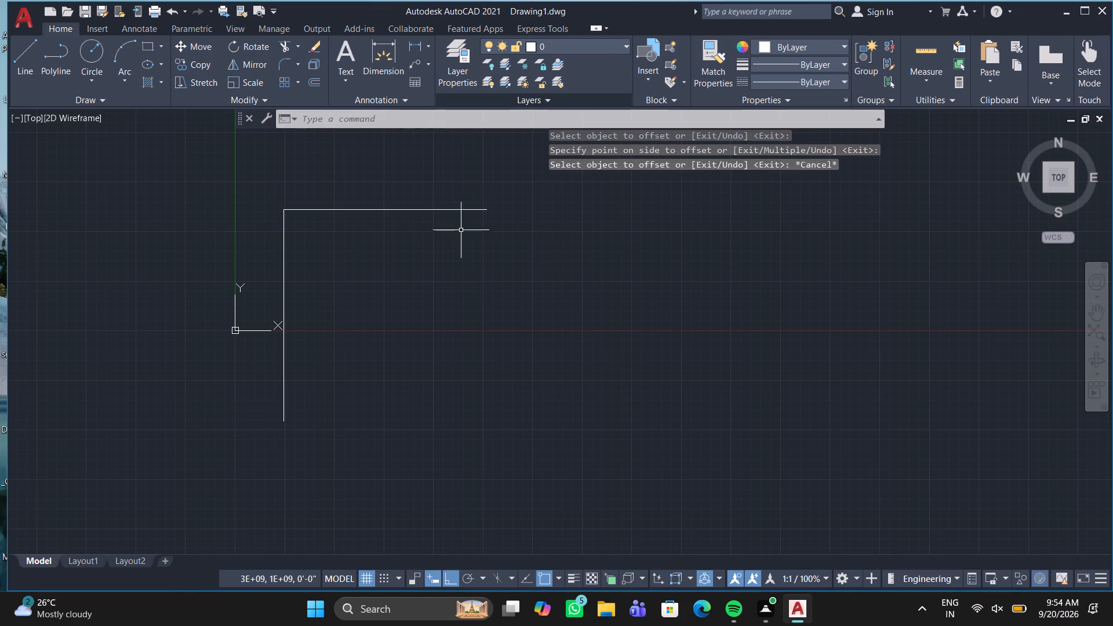
key("Escape")
Restart Offset with a distance of 9" and offset the horizontal line downward once more.
key("p")
key("BackSpace")
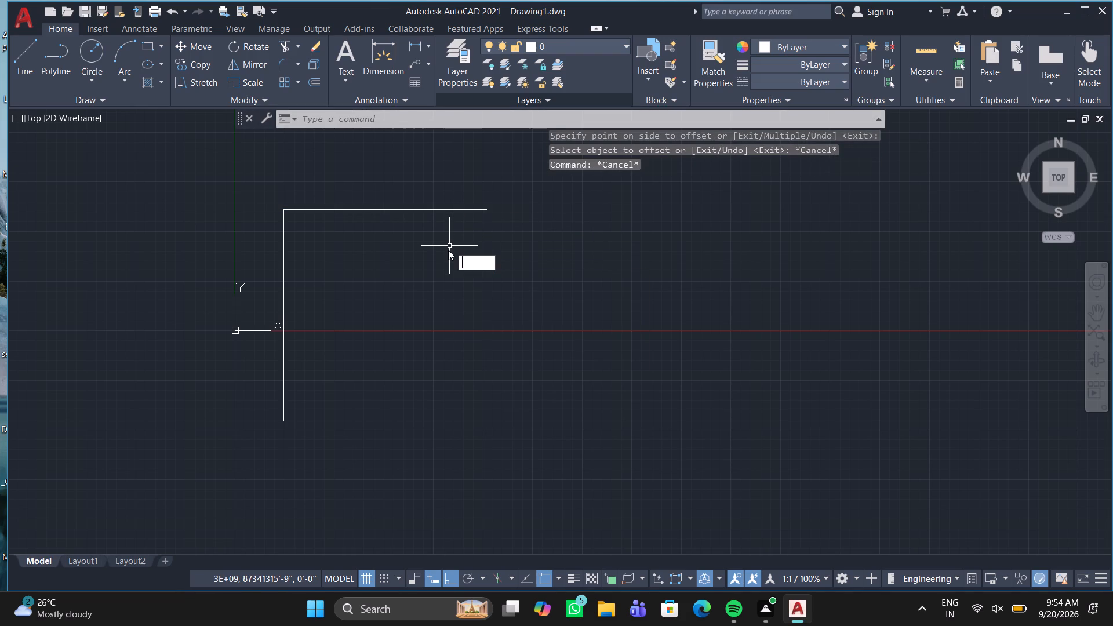
key("o")
key("Return")
key("9")
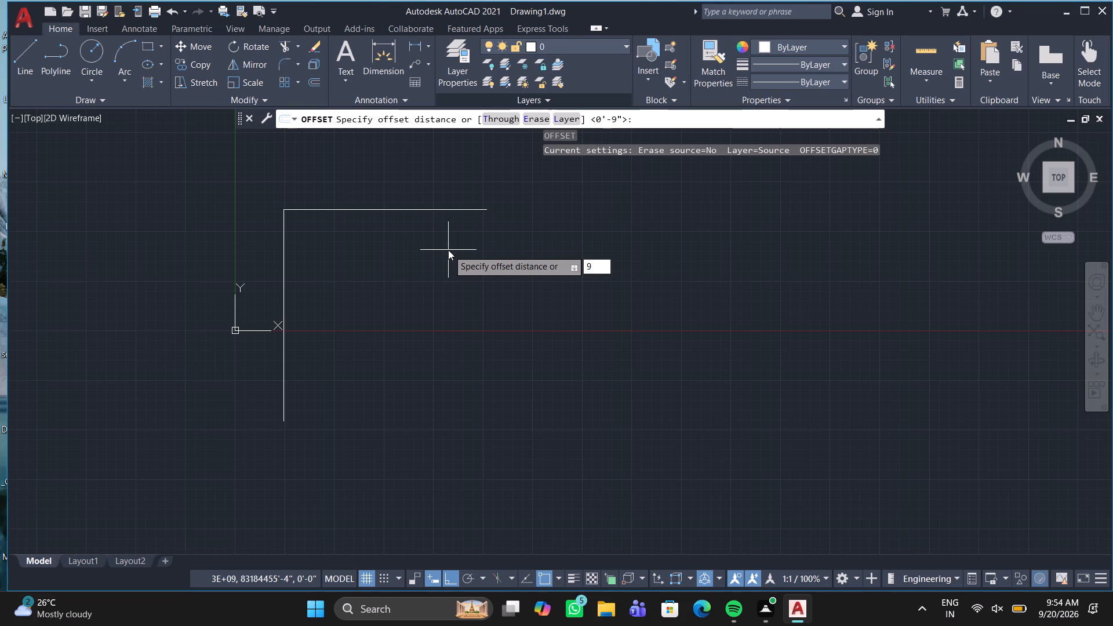
key("shift+quotedbl")
key("Return")
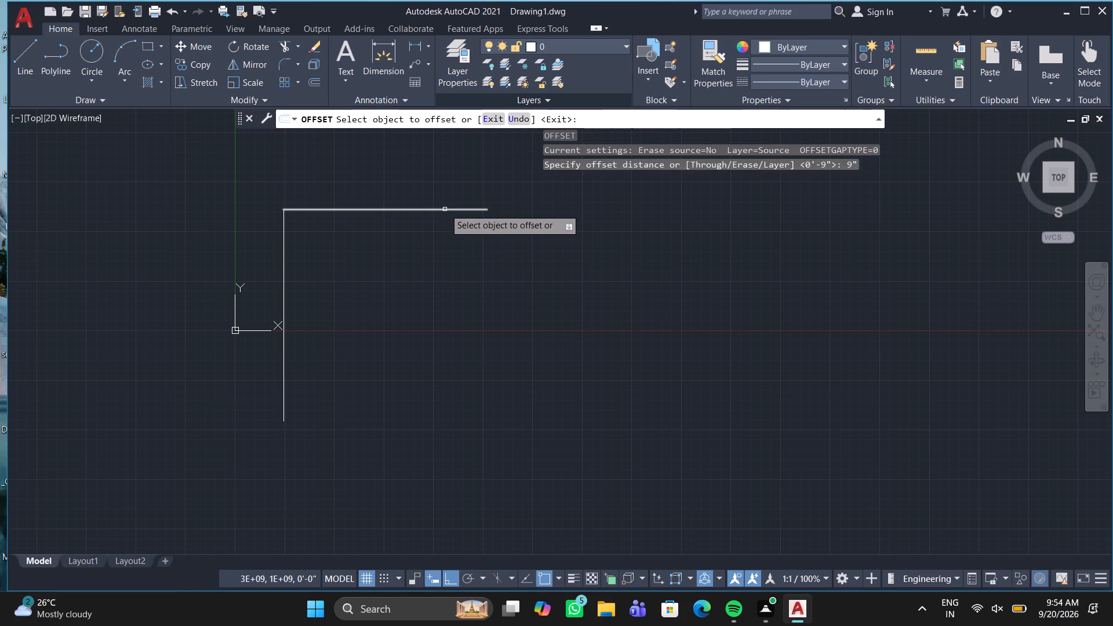
left_click(445, 209)
left_click(431, 234)
key("Escape")
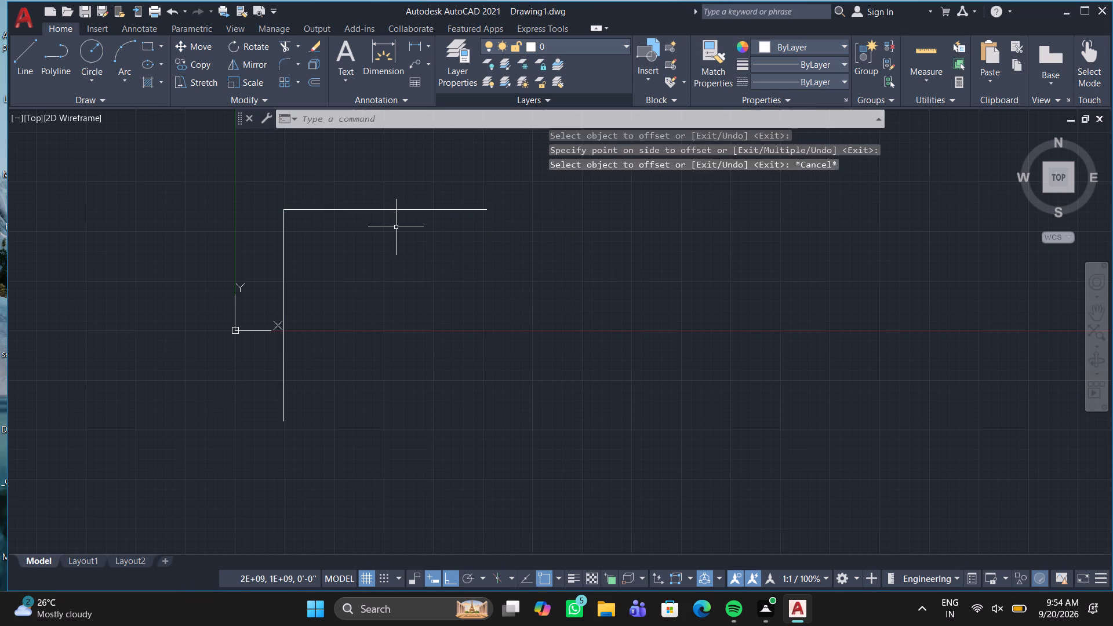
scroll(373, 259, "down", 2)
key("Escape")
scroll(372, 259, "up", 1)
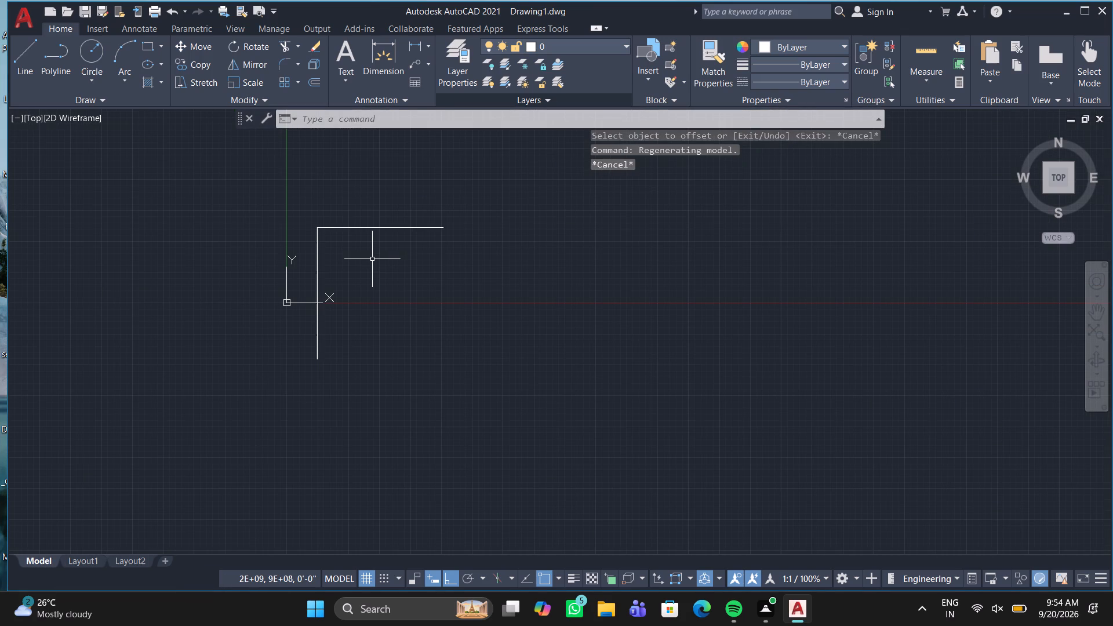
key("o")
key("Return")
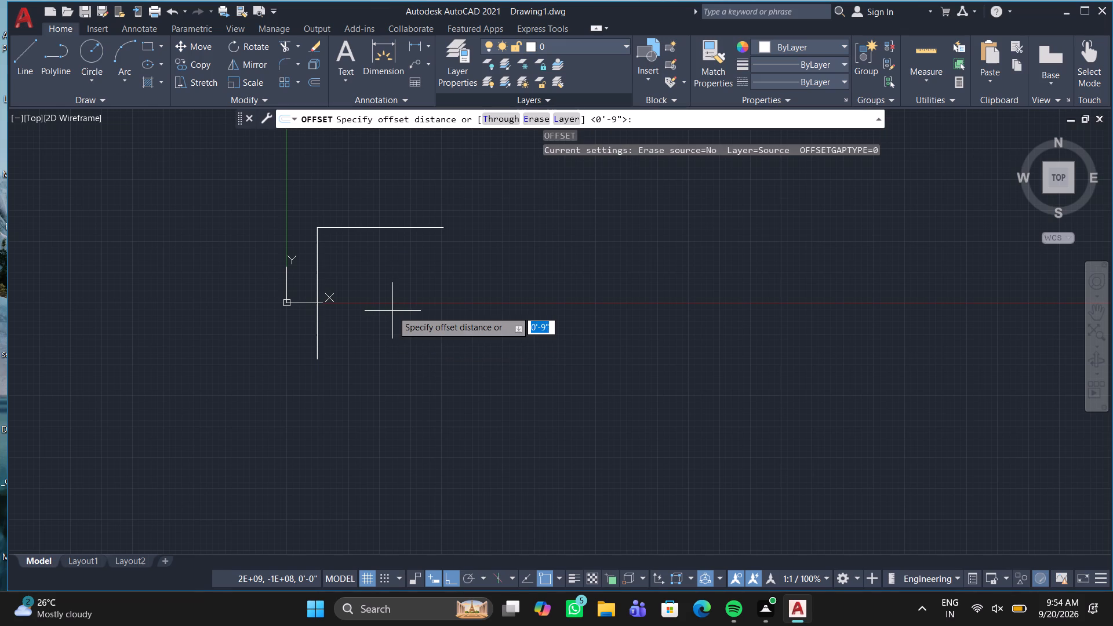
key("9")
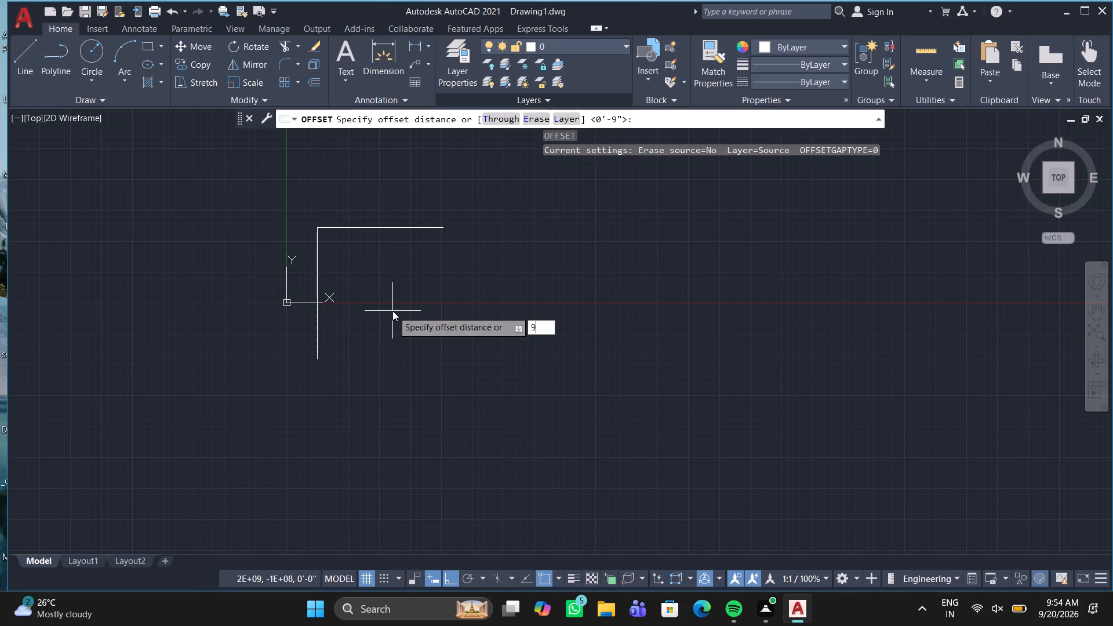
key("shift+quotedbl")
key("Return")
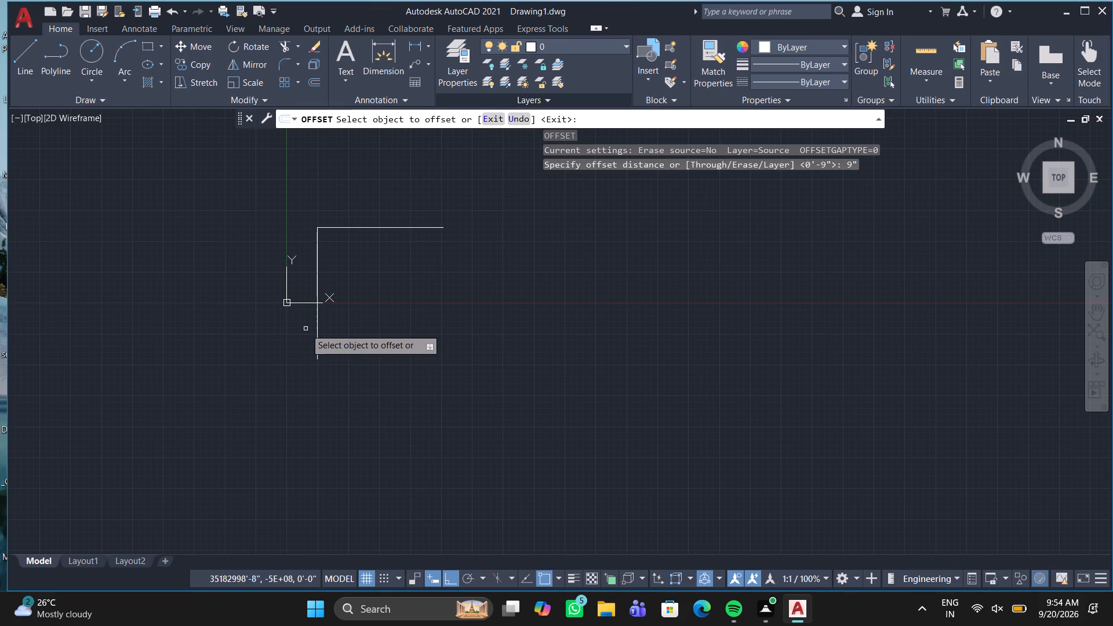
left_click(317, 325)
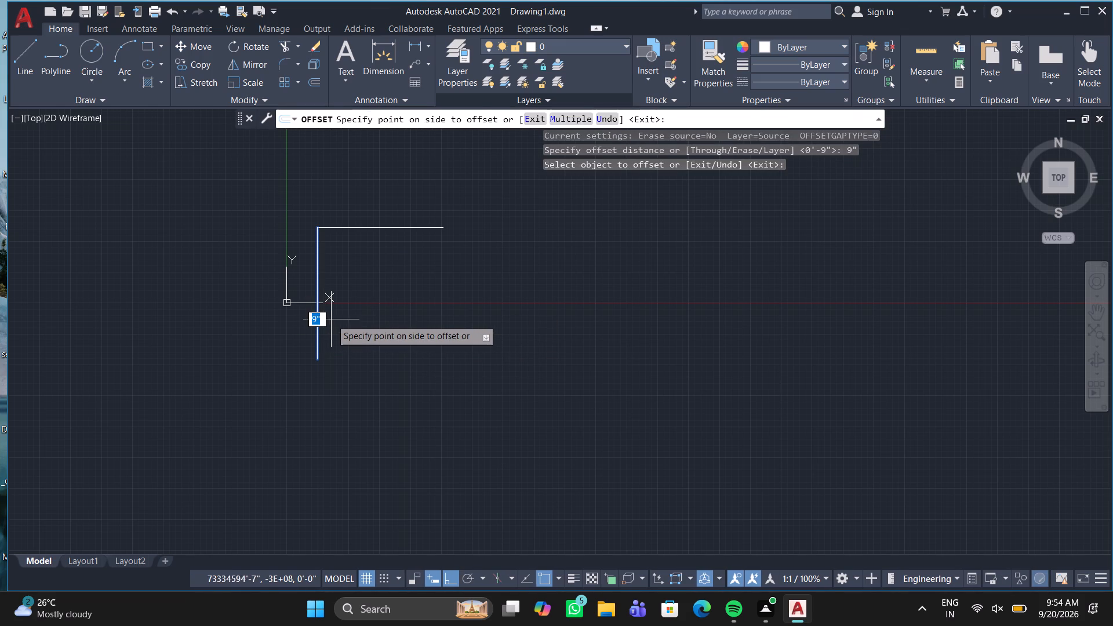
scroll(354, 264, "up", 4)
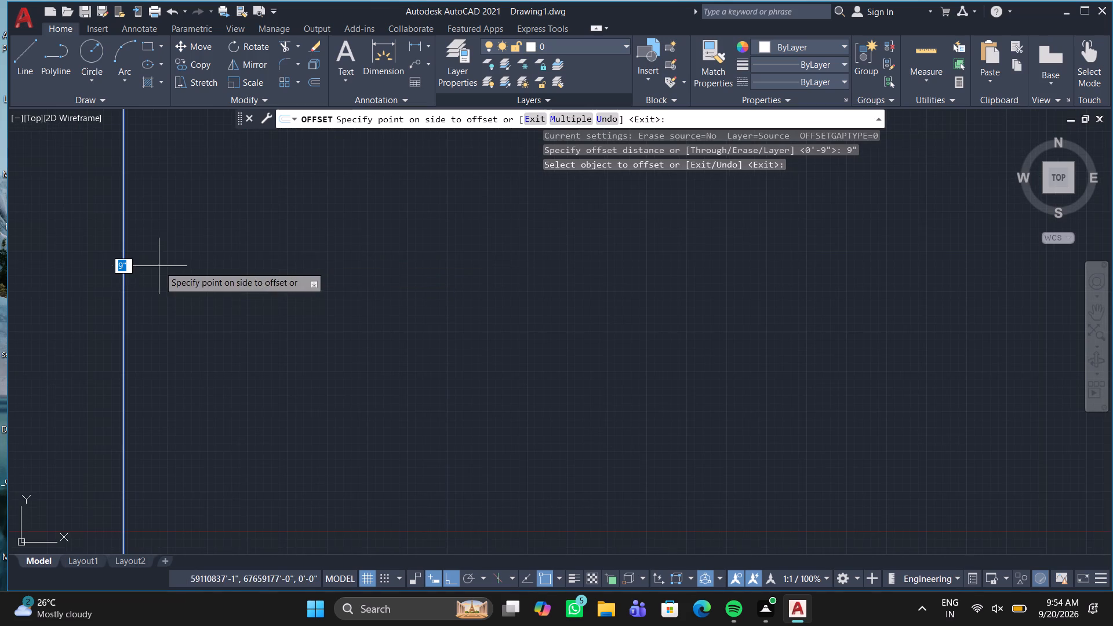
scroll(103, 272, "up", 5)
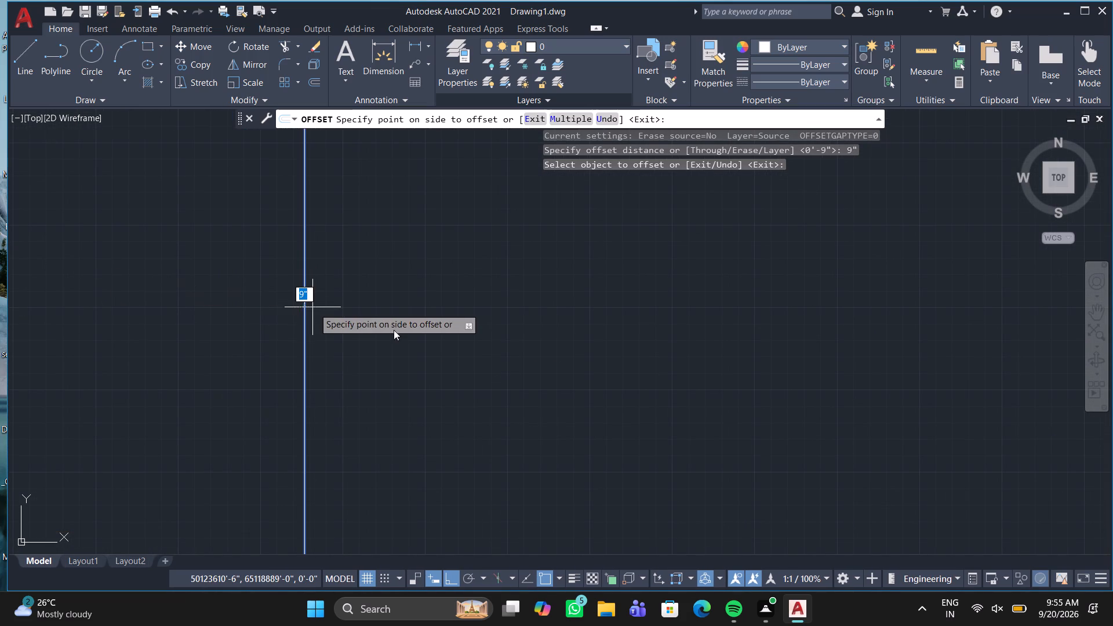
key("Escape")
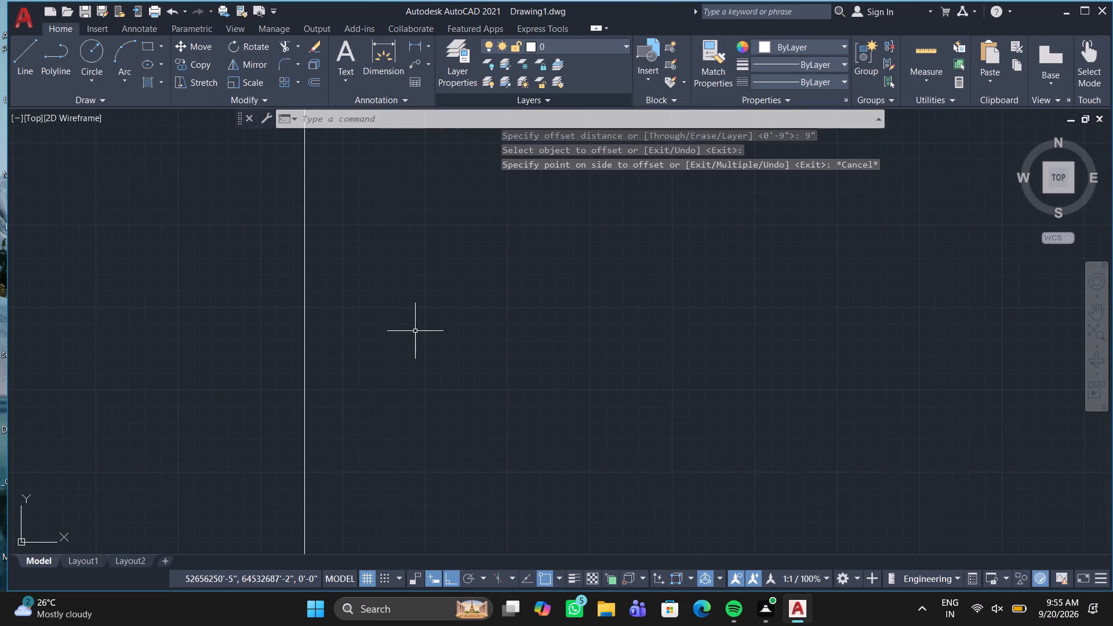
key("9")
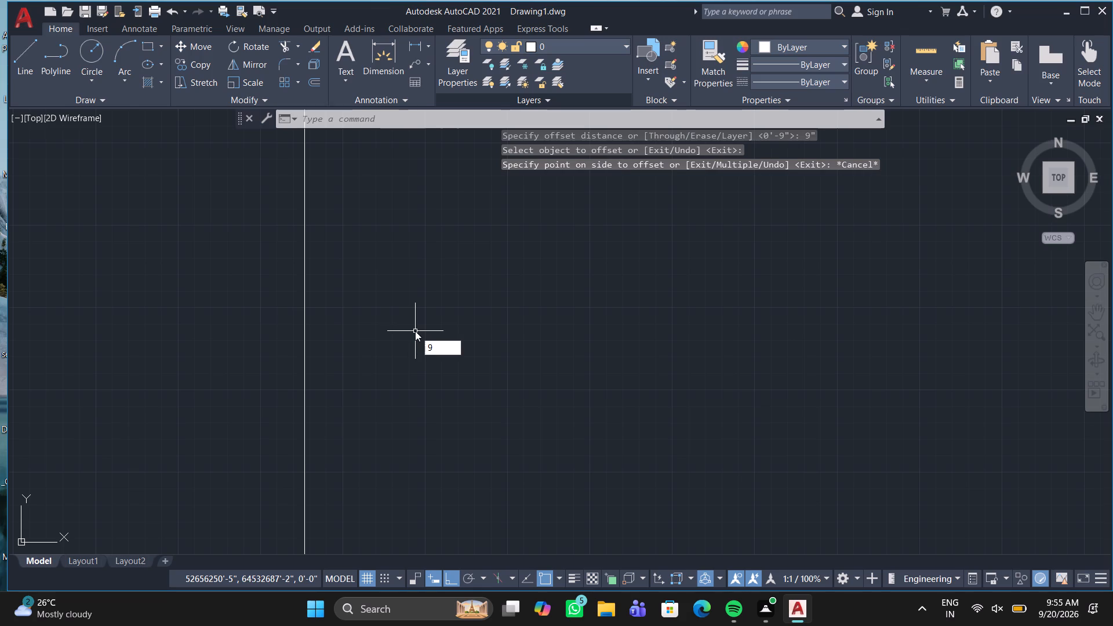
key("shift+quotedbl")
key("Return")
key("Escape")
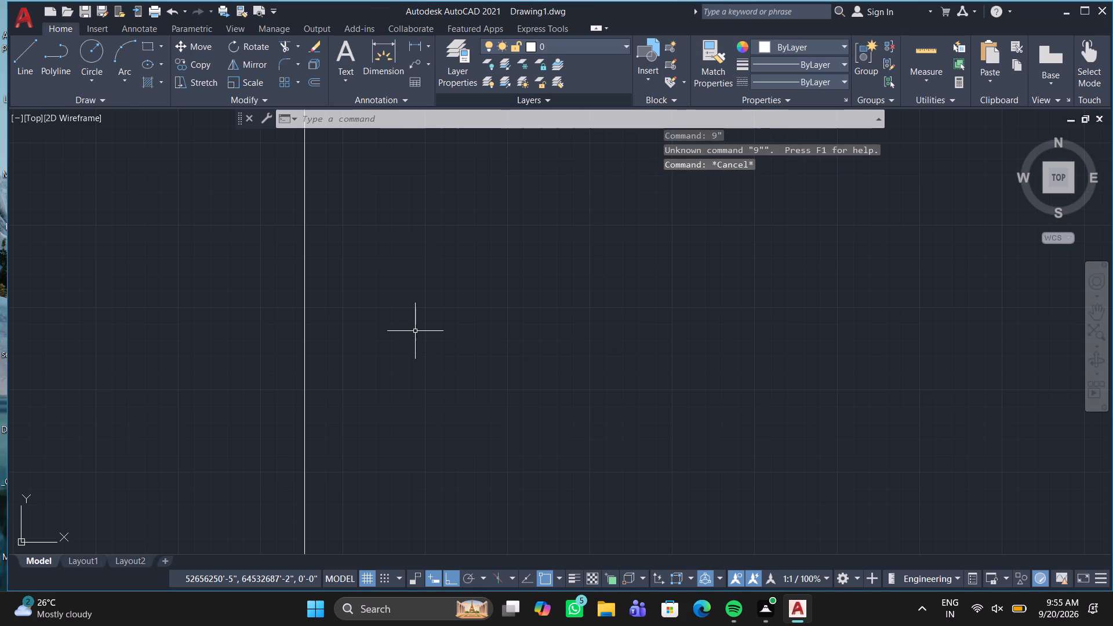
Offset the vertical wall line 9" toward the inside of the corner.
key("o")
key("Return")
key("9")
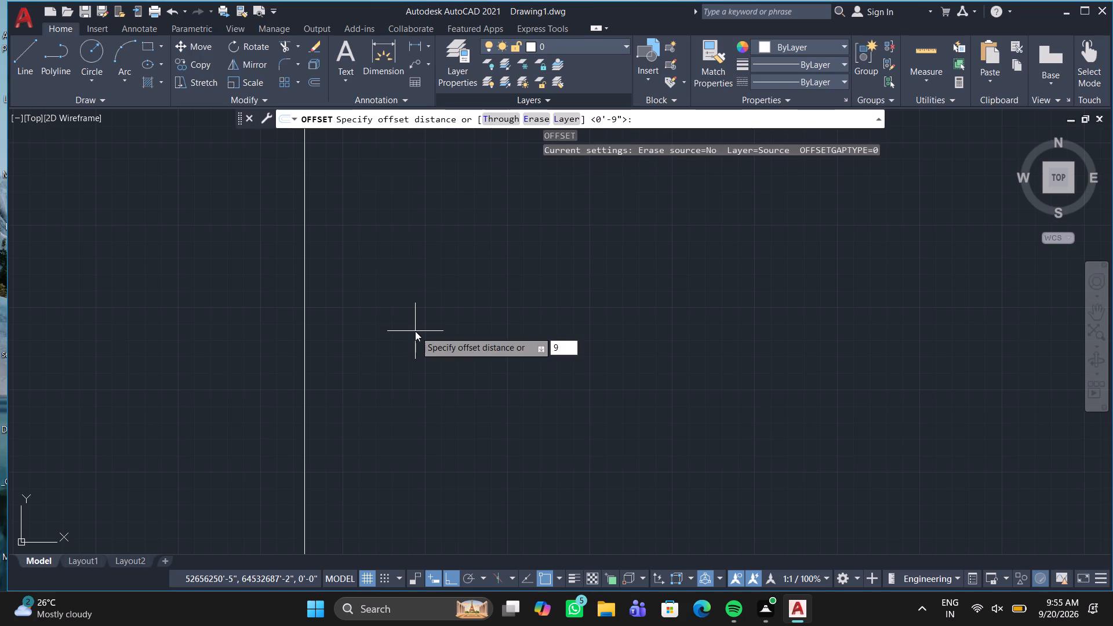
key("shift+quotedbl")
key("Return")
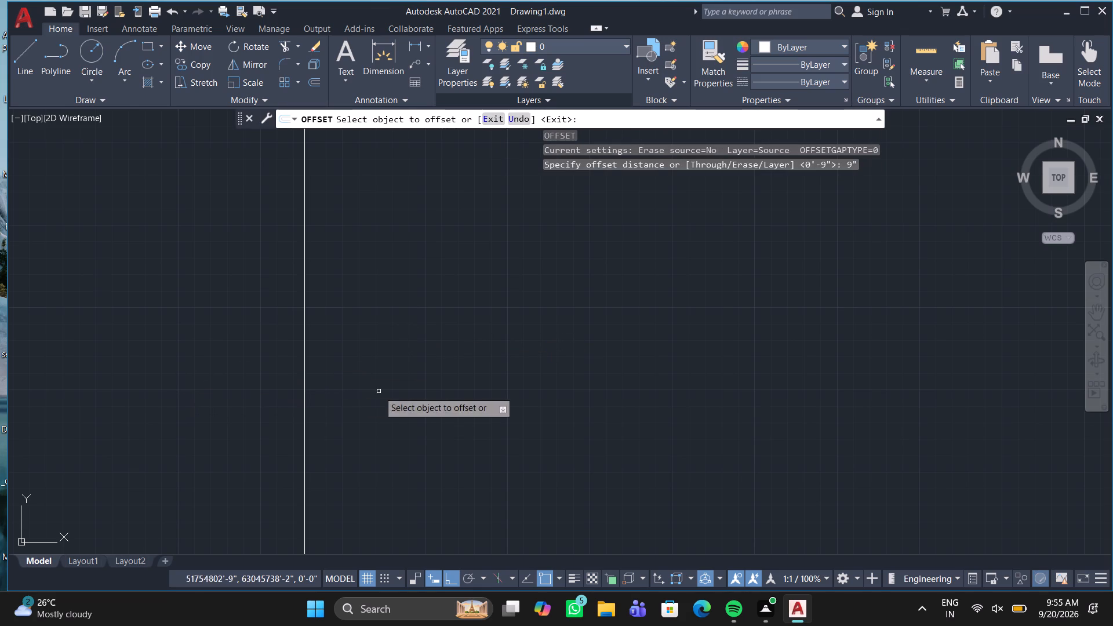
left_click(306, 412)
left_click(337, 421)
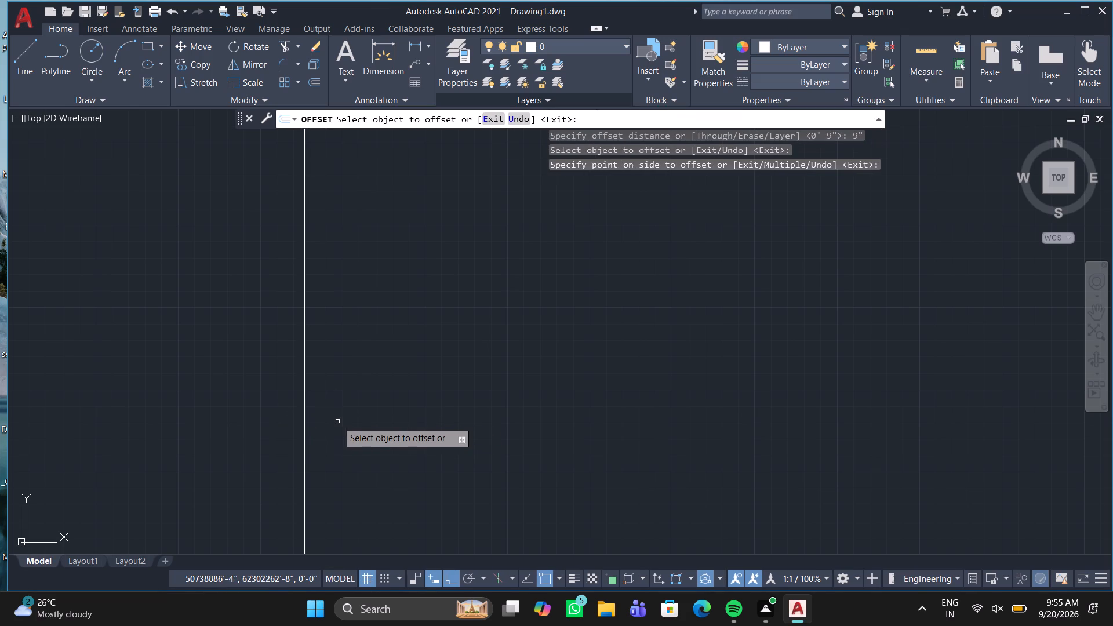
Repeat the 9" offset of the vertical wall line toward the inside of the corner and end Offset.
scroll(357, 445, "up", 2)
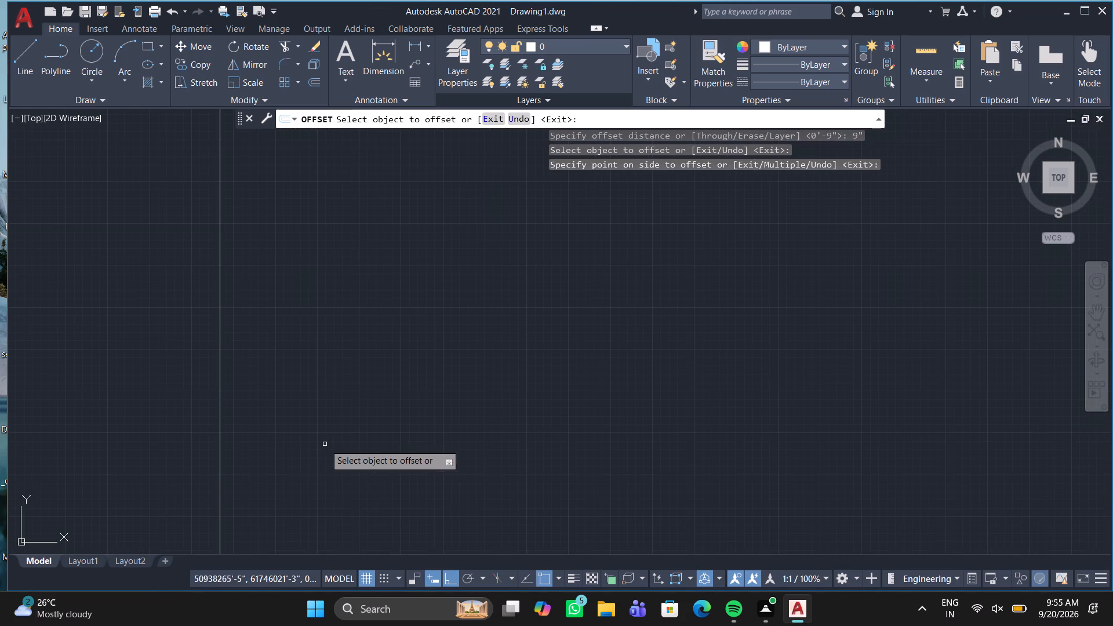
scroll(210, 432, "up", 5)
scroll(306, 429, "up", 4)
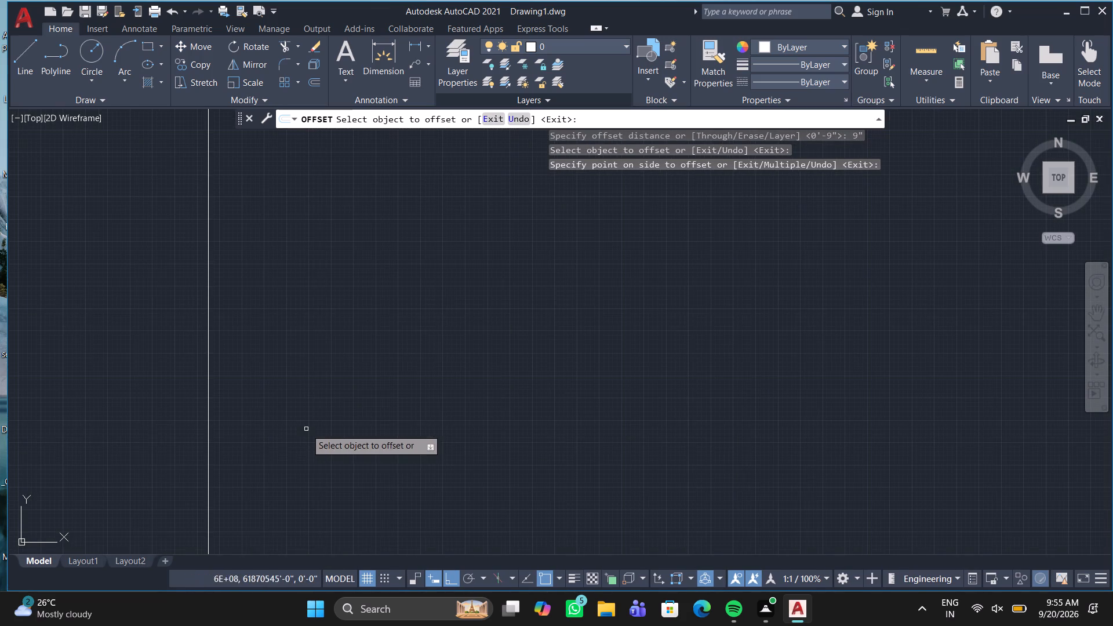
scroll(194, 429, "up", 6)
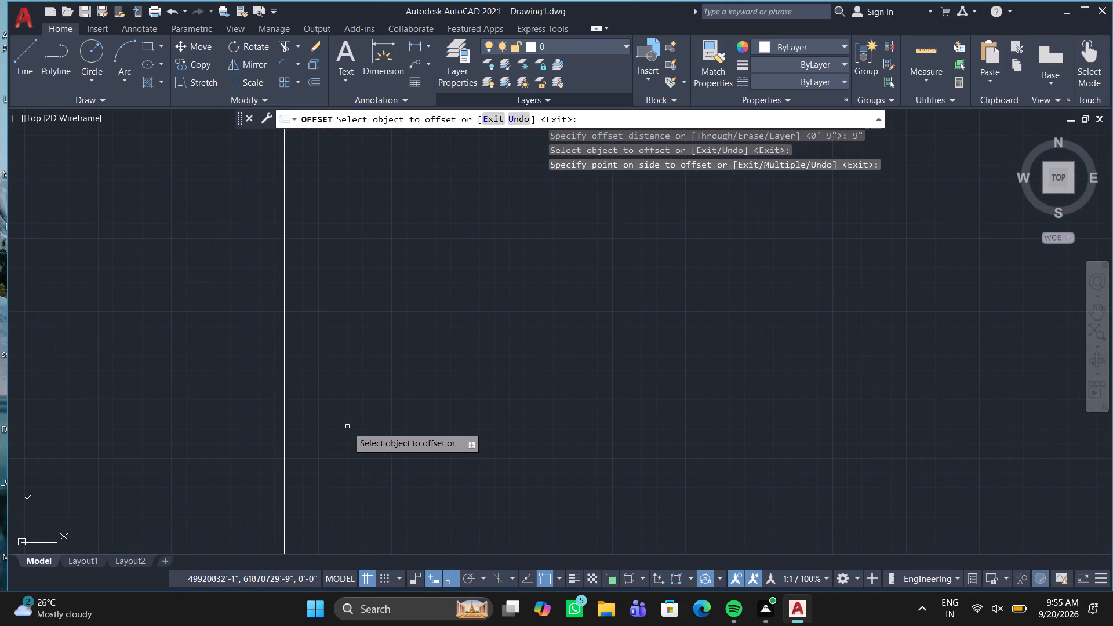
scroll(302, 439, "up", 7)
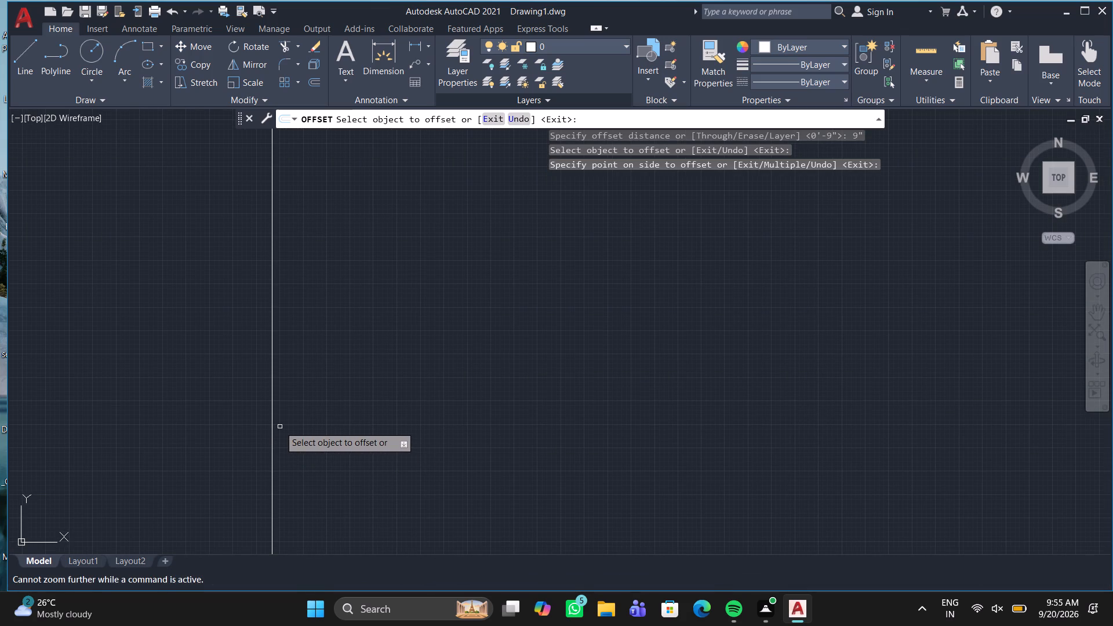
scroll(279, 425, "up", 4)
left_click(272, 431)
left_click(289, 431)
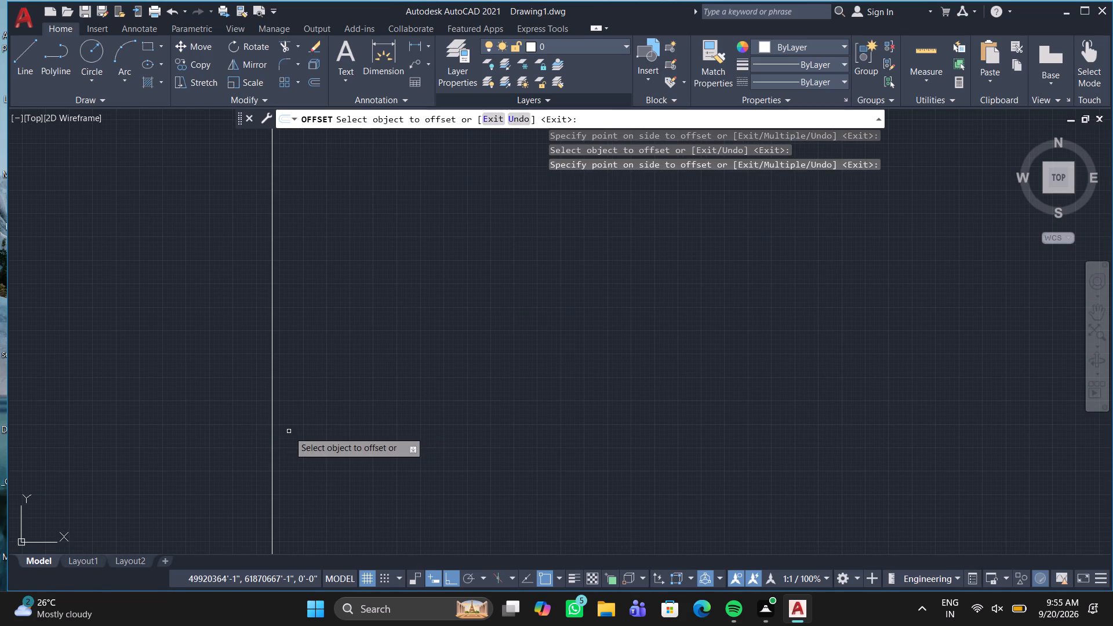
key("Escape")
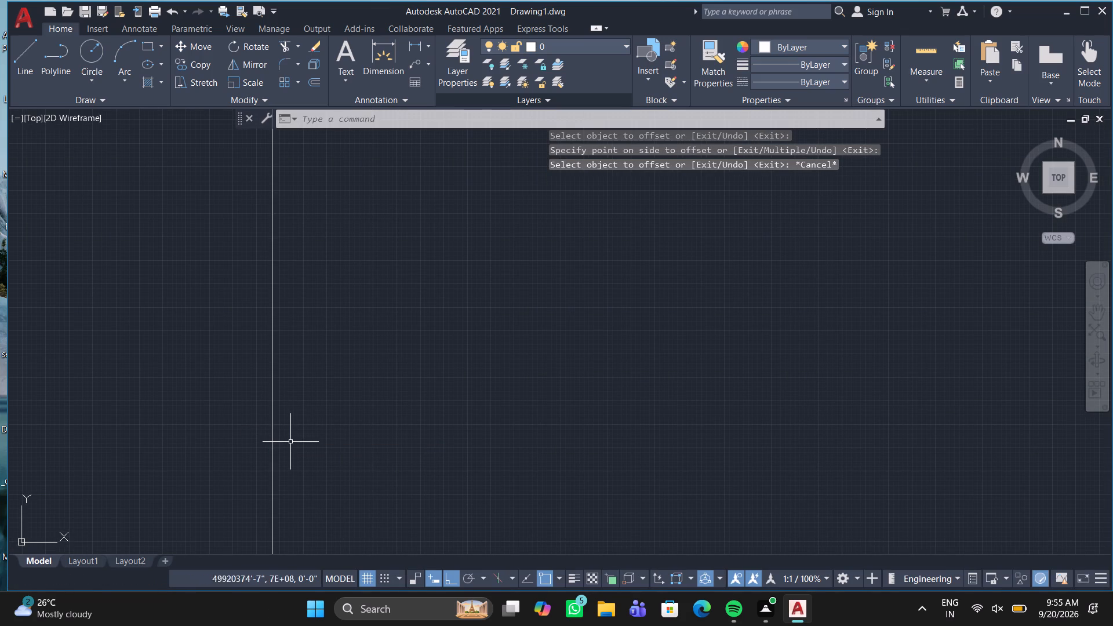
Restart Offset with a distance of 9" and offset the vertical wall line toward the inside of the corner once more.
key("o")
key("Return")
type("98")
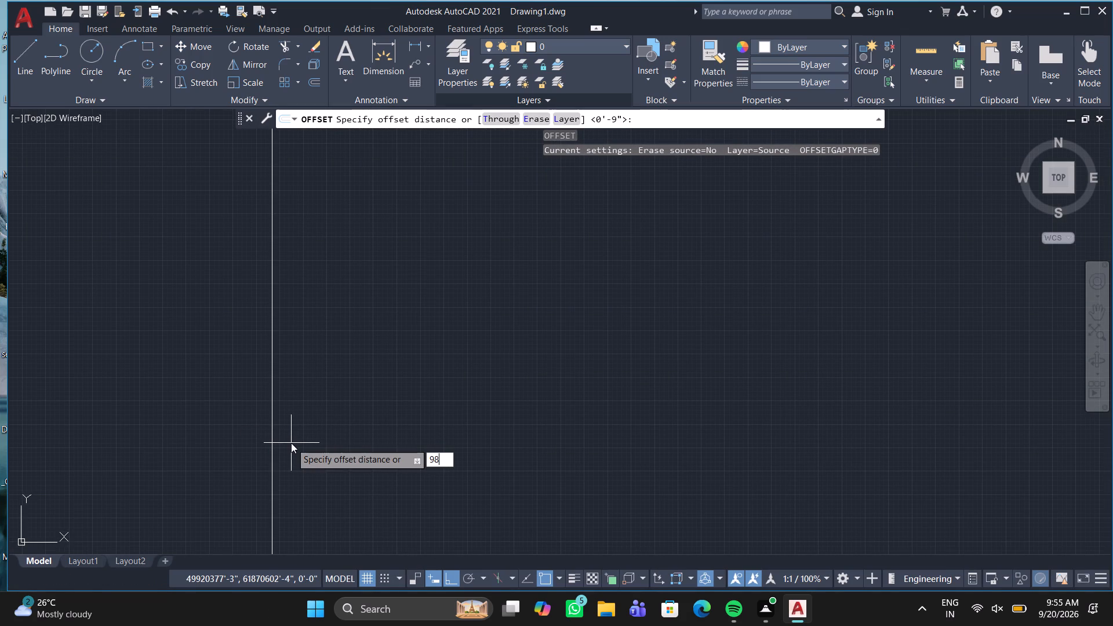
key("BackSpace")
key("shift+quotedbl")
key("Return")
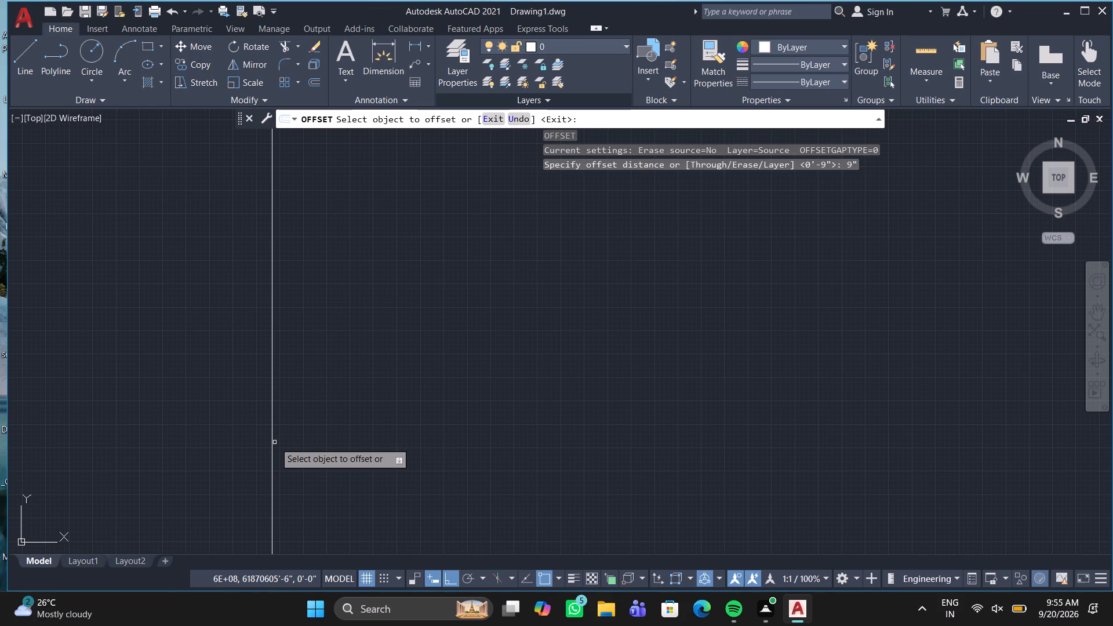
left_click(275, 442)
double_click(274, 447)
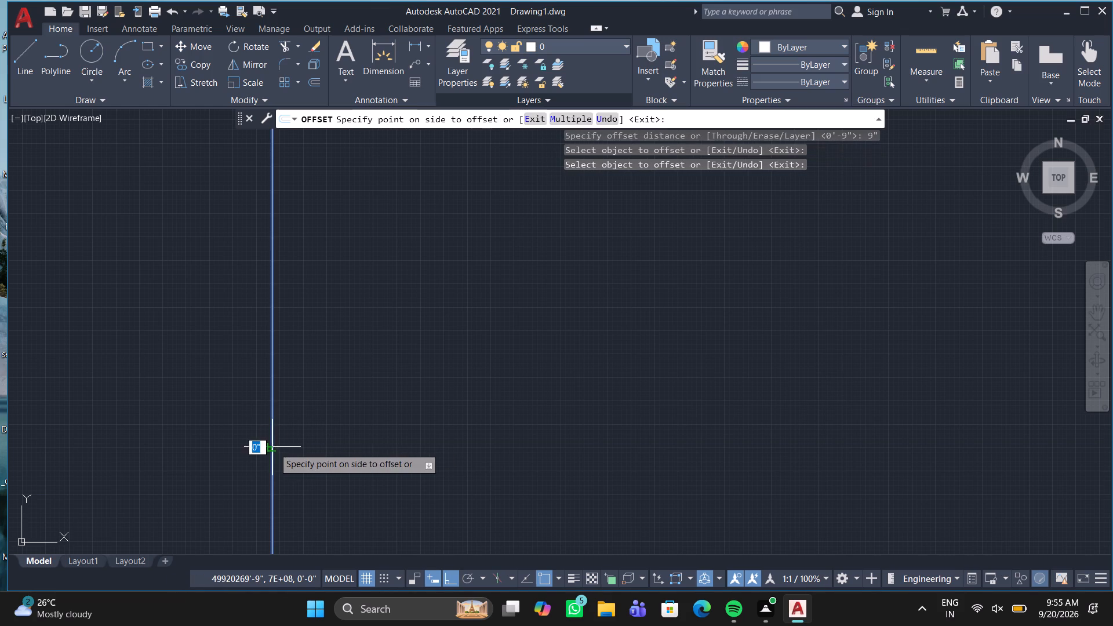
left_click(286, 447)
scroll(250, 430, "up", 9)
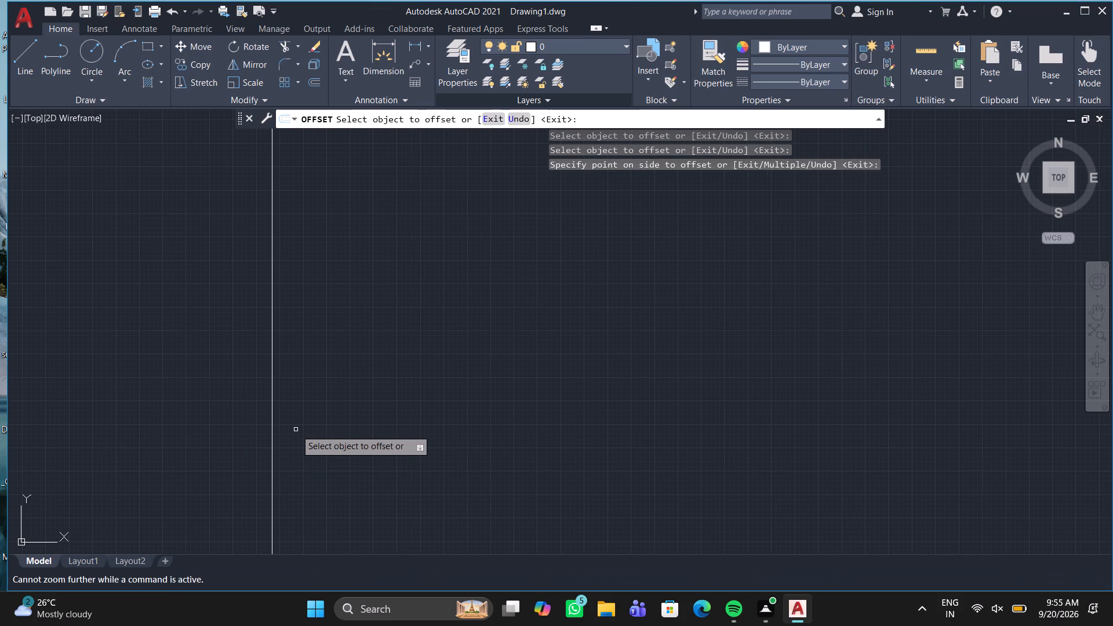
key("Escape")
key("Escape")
Erase the whole wall corner, including both wall lines and all their offset copies.
scroll(301, 413, "down", 20)
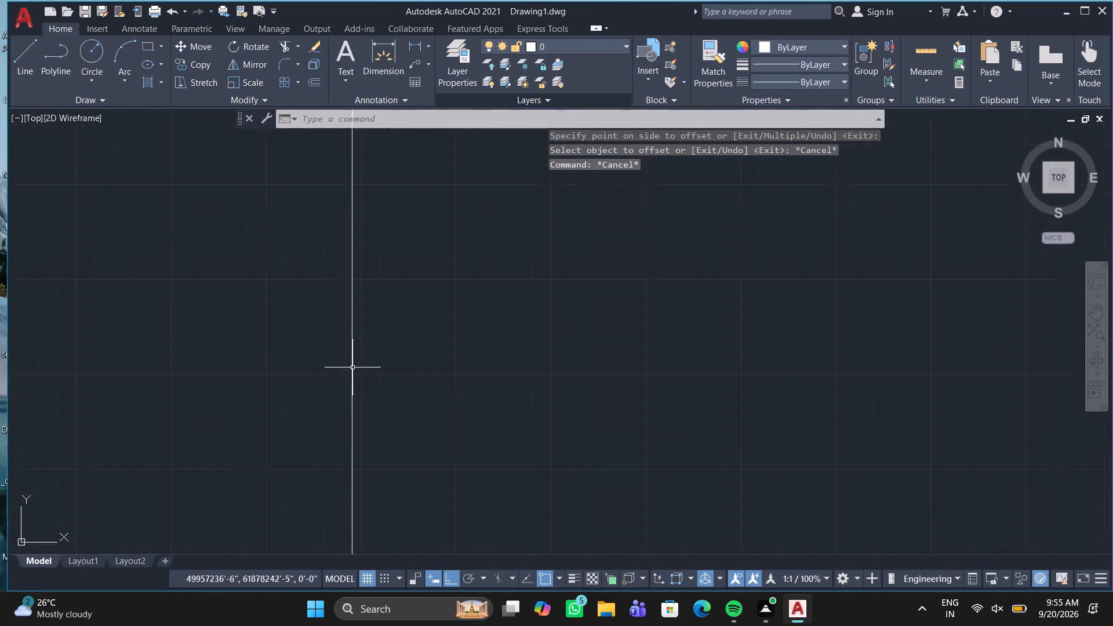
scroll(352, 367, "down", 12)
left_click_drag(413, 272, 410, 286)
left_click(482, 425)
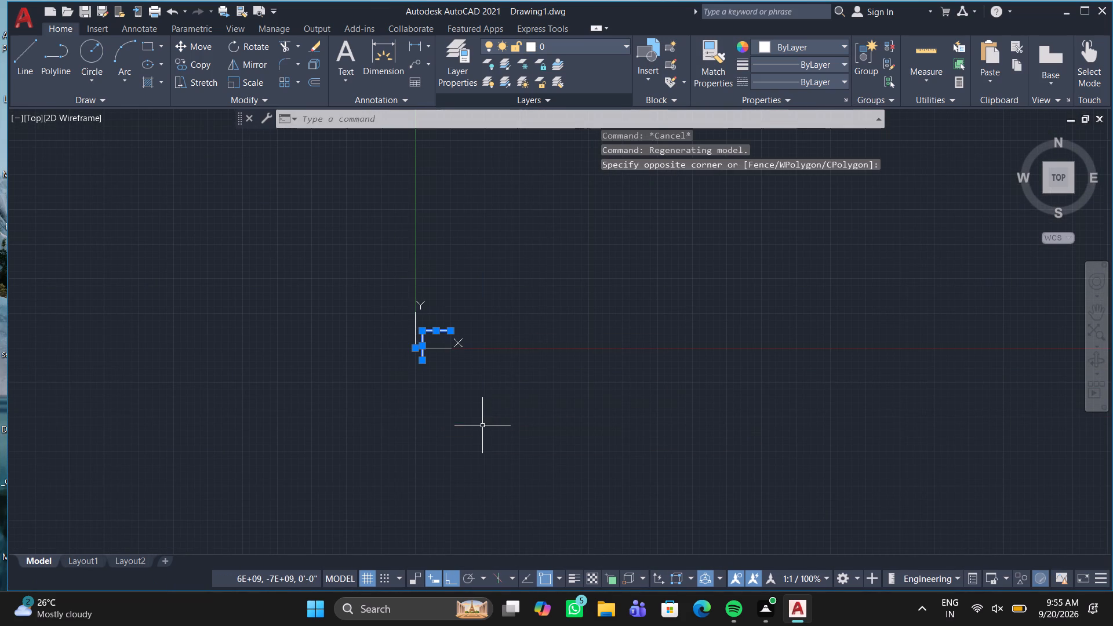
key("Delete")
Start a new line in the empty drawing area and give its first segment a length of 20'.
scroll(448, 318, "up", 4)
middle_click_drag(419, 313, 329, 389)
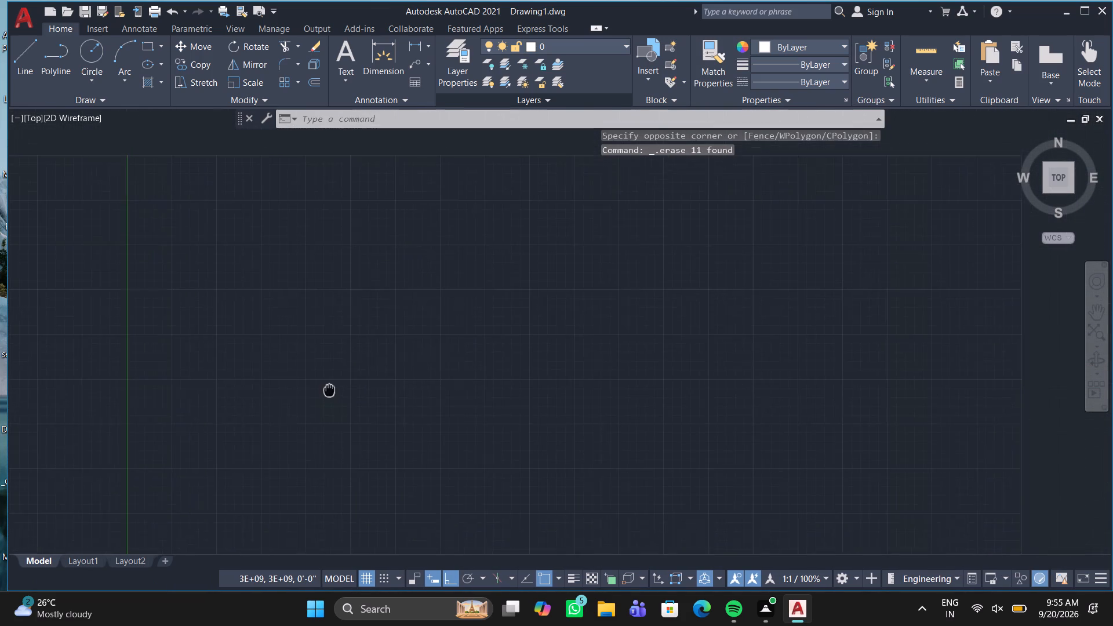
middle_click_drag(329, 389, 328, 394)
key("l")
key("Return")
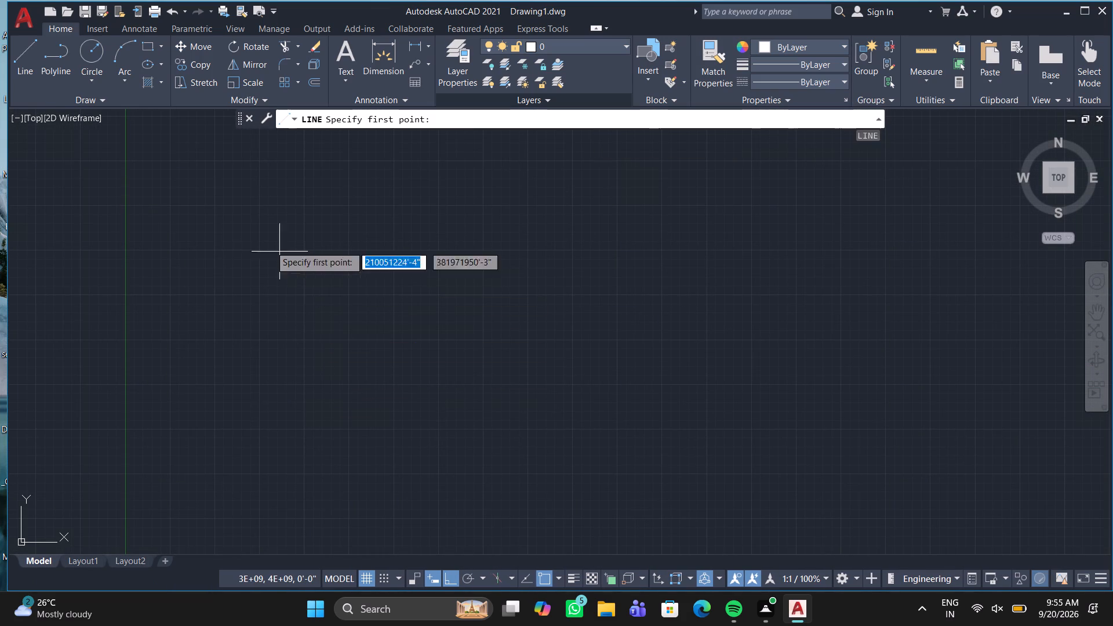
left_click(228, 188)
type("20'")
key("Return")
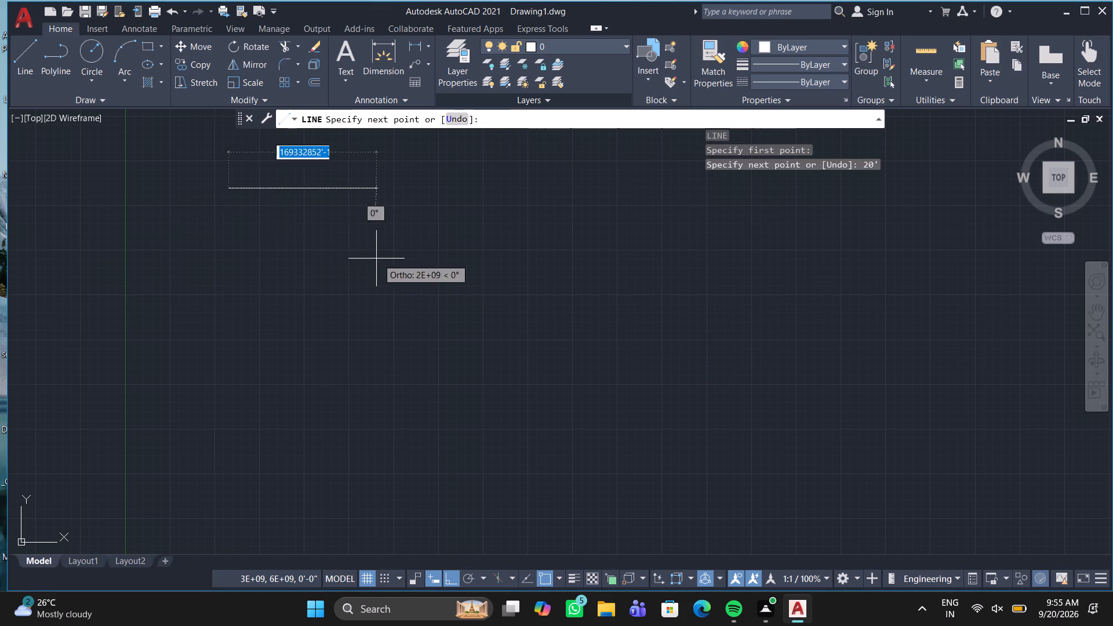
Examine the new 20' line and its start point at close range, and end the Line command.
scroll(252, 212, "up", 4)
middle_click_drag(254, 228, 286, 319)
scroll(269, 217, "up", 3)
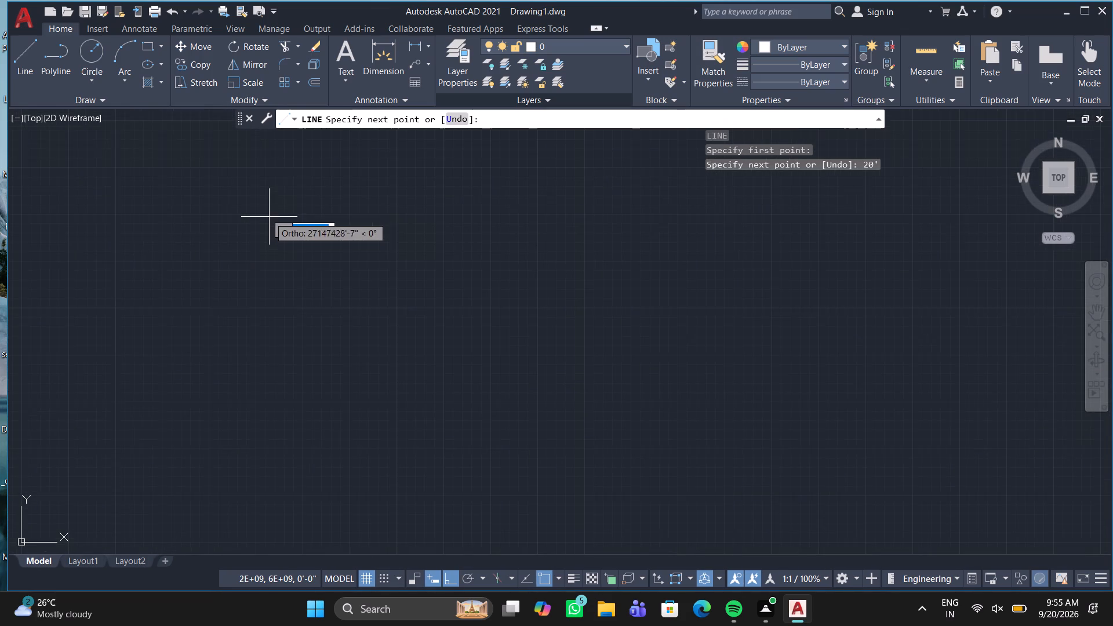
middle_click_drag(269, 217, 312, 414)
scroll(334, 285, "up", 4)
middle_click_drag(312, 230, 795, 485)
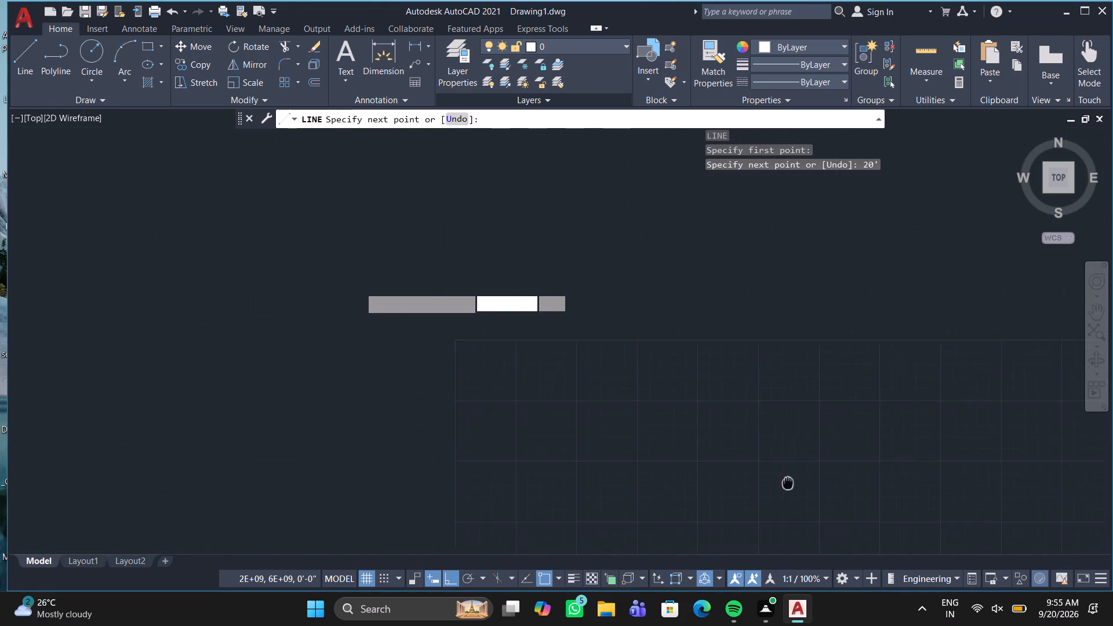
middle_click_drag(795, 485, 837, 503)
scroll(847, 507, "down", 2)
middle_click_drag(226, 277, 838, 427)
middle_click_drag(176, 285, 974, 347)
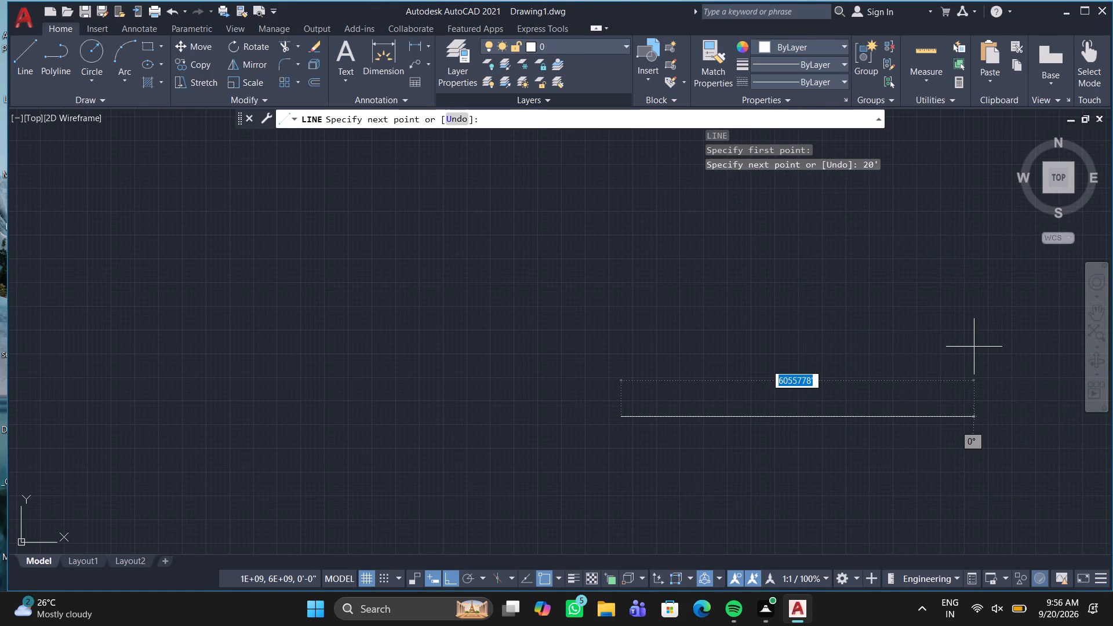
scroll(594, 429, "up", 5)
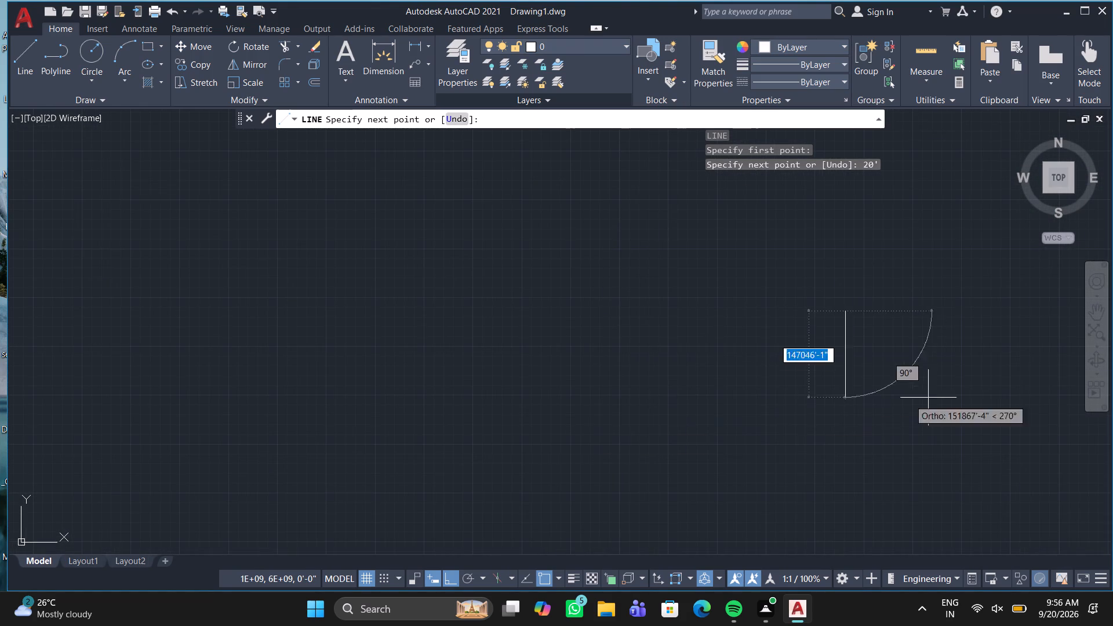
scroll(925, 350, "up", 4)
scroll(625, 267, "down", 1)
middle_click_drag(625, 267, 519, 490)
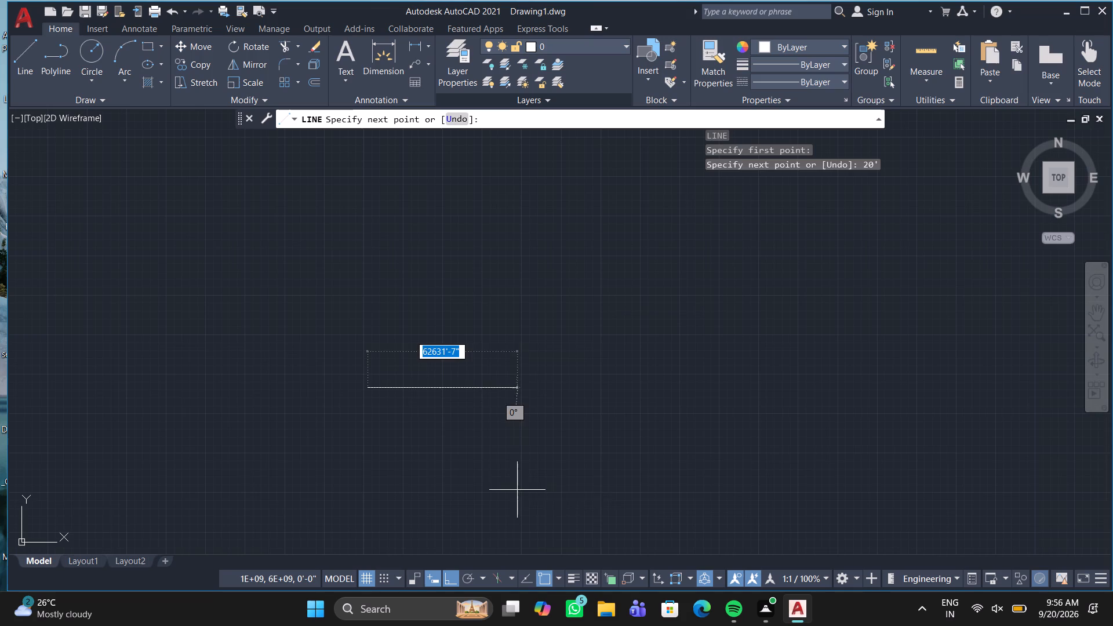
scroll(509, 467, "up", 5)
scroll(370, 372, "down", 5)
scroll(267, 327, "up", 2)
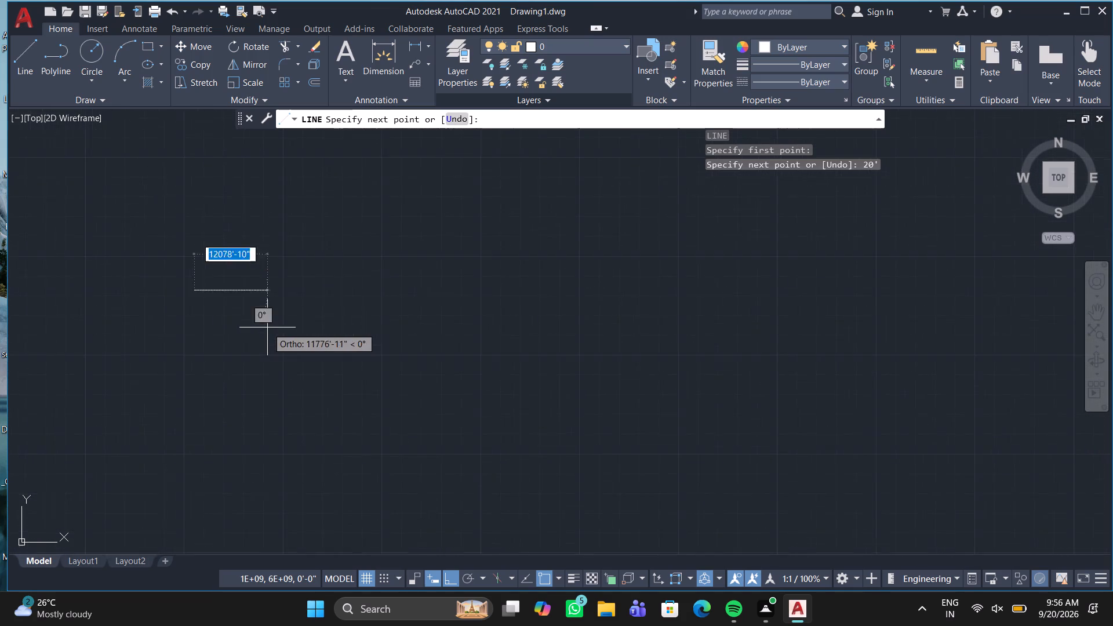
scroll(267, 327, "up", 1)
middle_click_drag(267, 327, 540, 465)
scroll(449, 420, "up", 5)
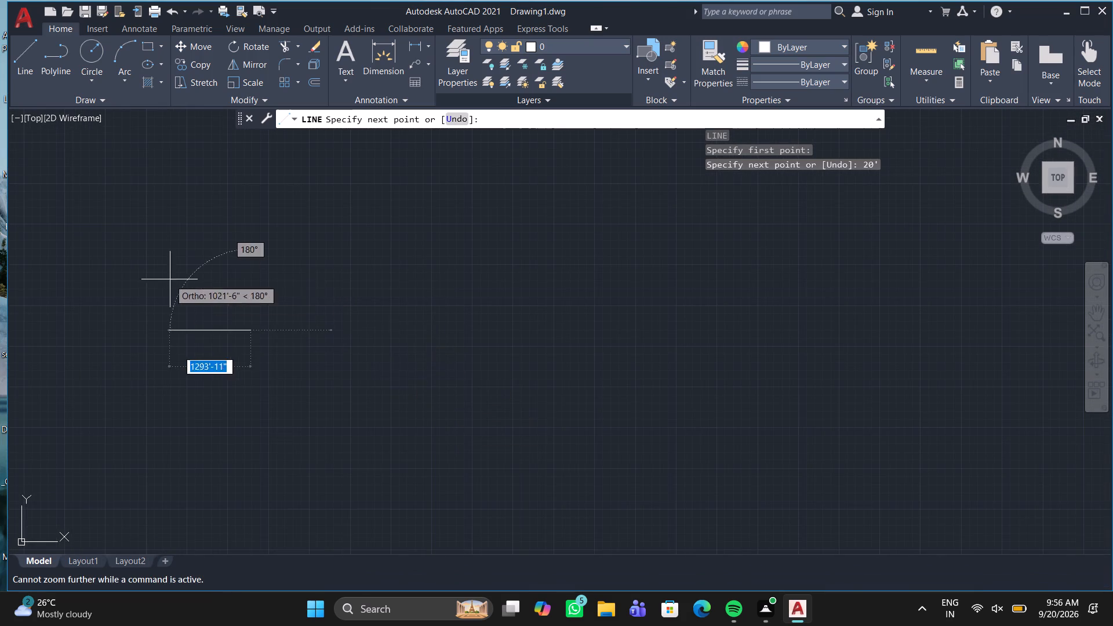
middle_click_drag(168, 279, 528, 356)
scroll(630, 445, "up", 8)
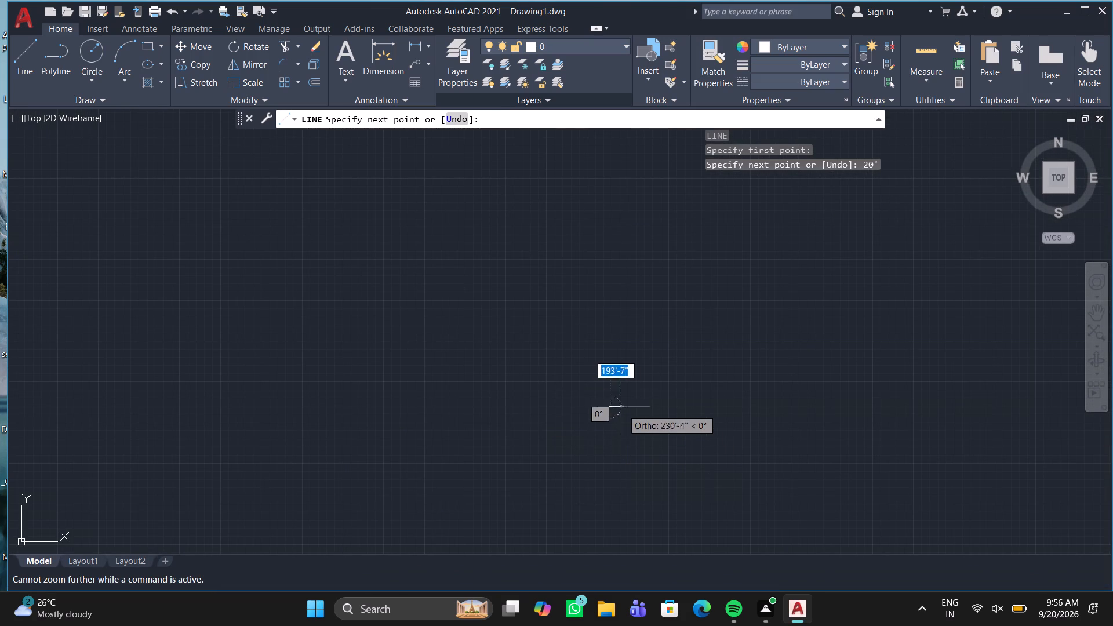
scroll(621, 405, "up", 12)
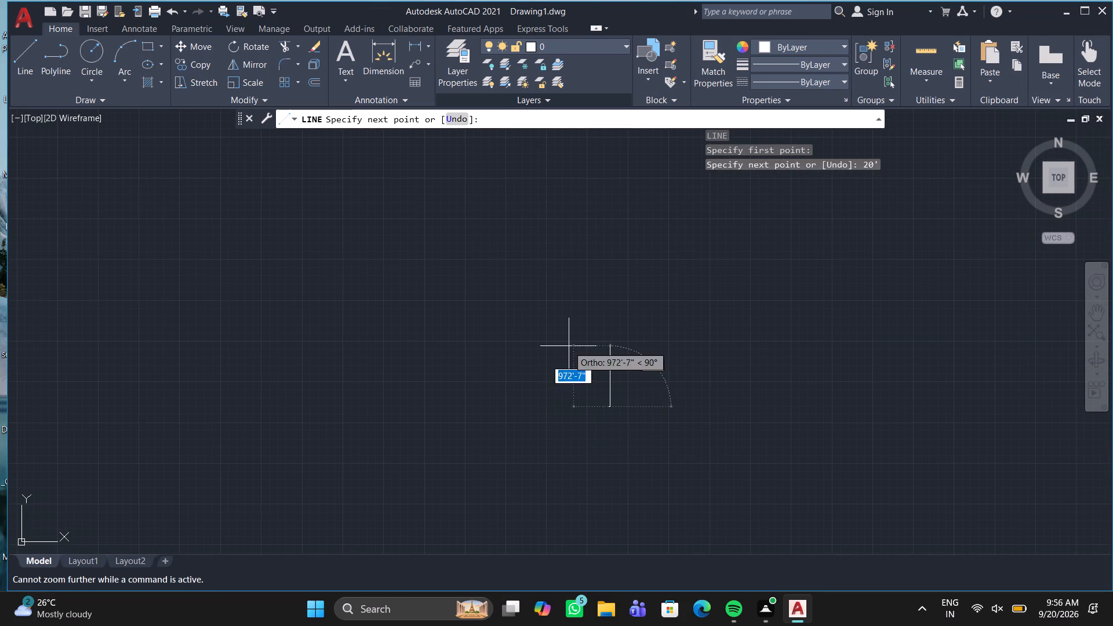
scroll(577, 371, "up", 4)
key("Escape")
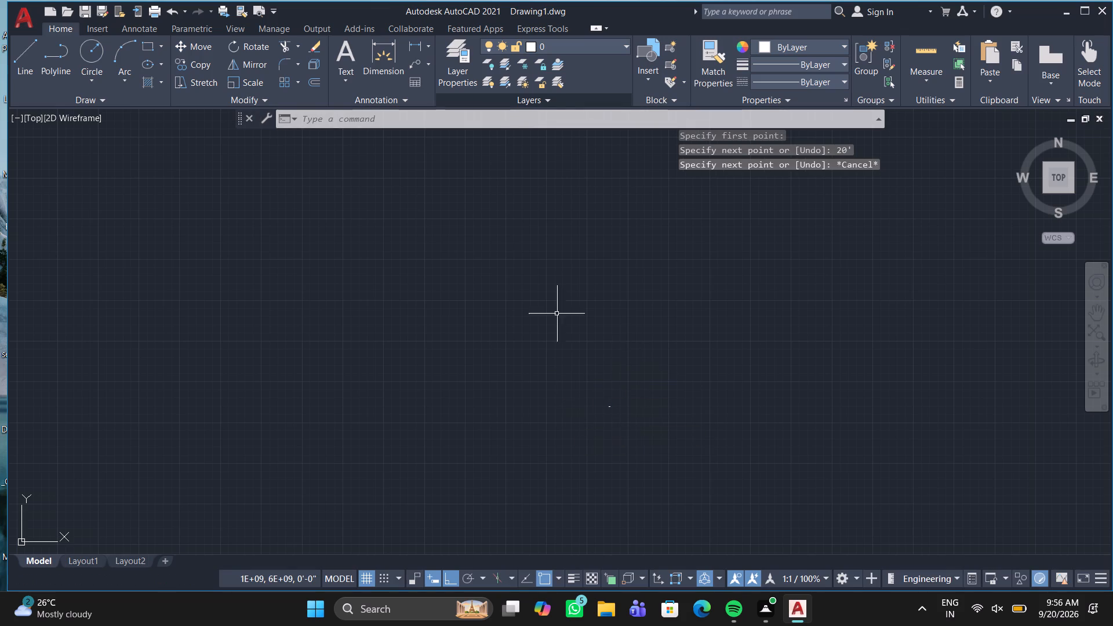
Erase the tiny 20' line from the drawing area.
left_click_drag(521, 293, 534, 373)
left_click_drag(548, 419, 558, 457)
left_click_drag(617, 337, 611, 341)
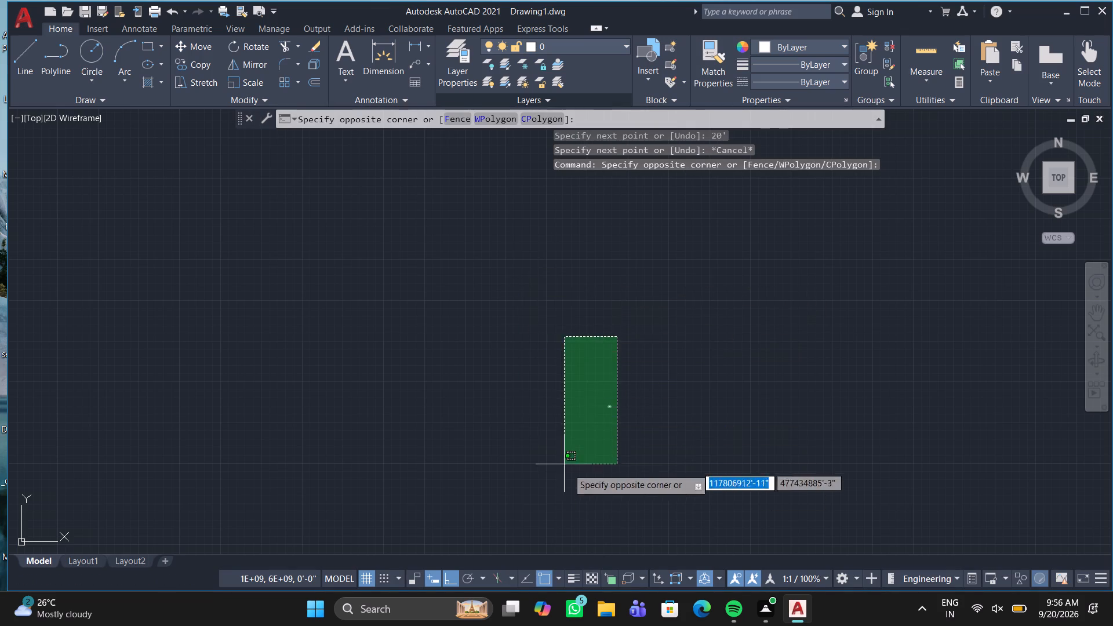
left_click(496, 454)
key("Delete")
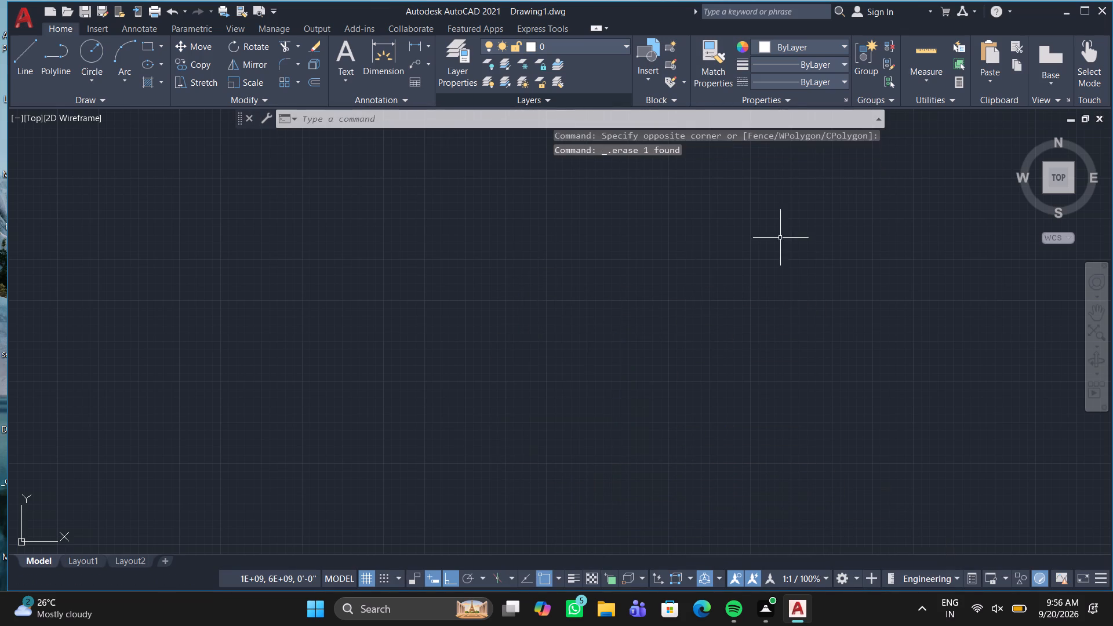
Quit the program and discard the changes to Drawing1.dwg.
scroll(863, 218, "down", 3)
left_click(1107, 12)
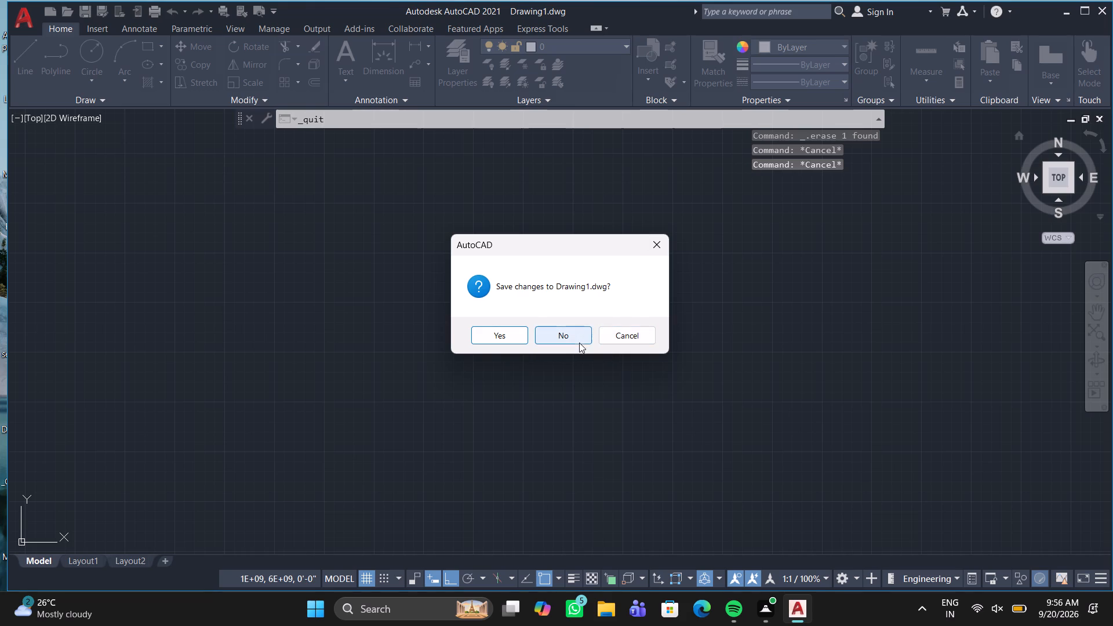
left_click(576, 339)
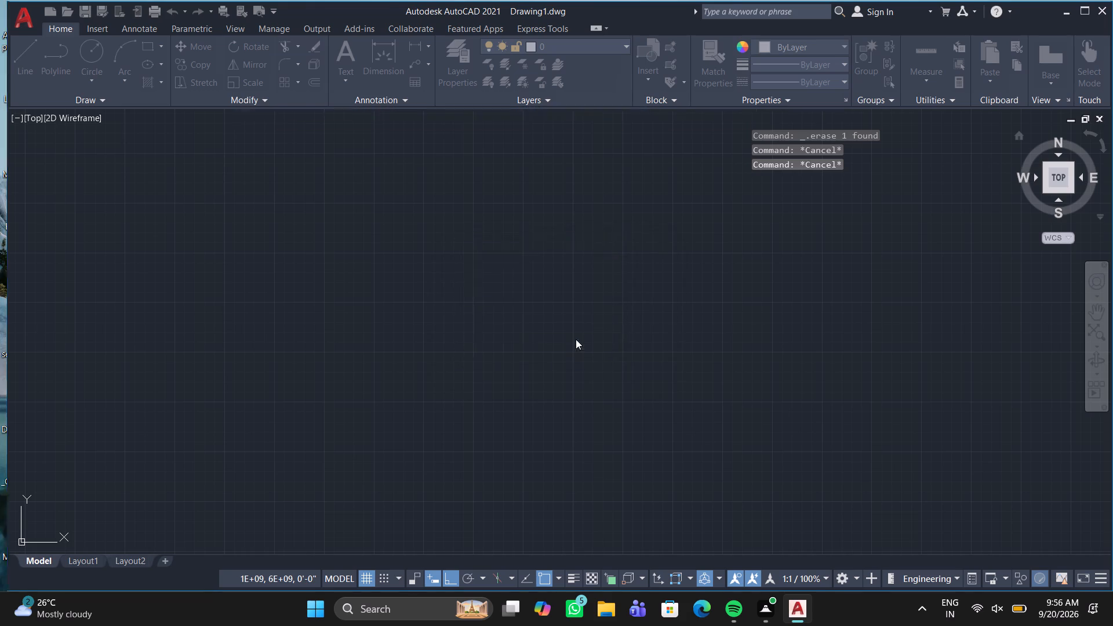
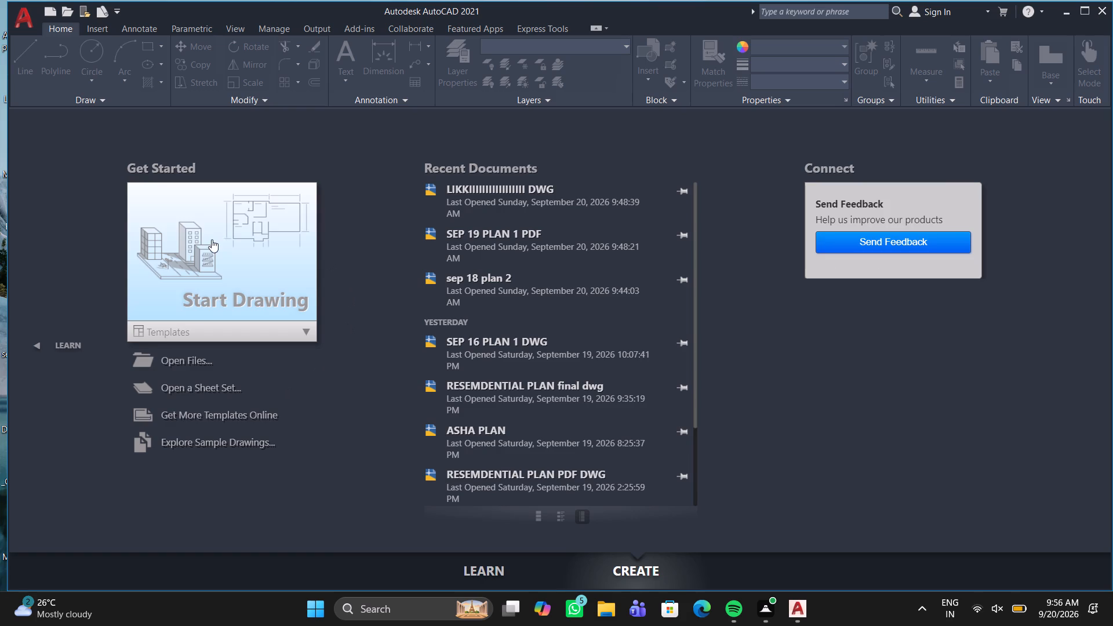
Start a new blank drawing.
double_click(212, 239)
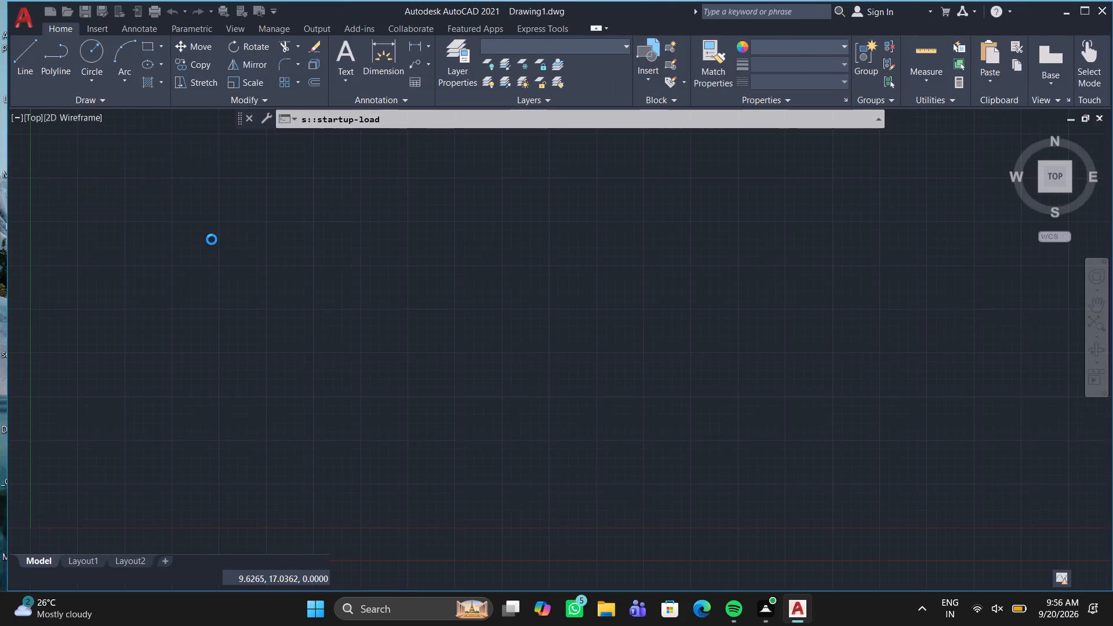
Set the drawing's length units to Engineering with a precision of 0'-0".
type("un")
key("Return")
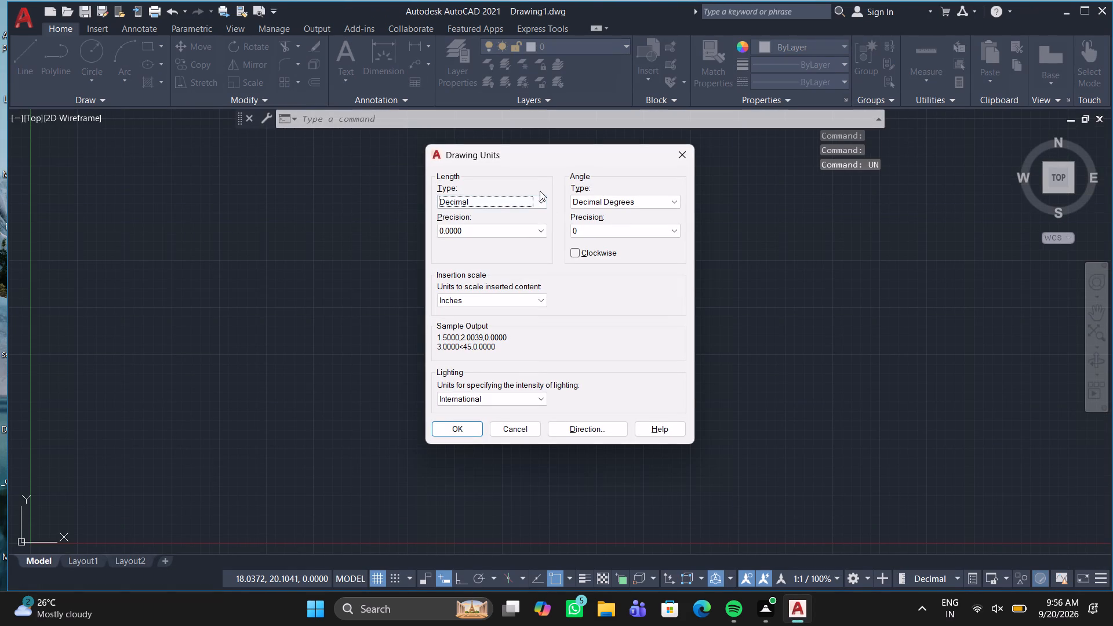
left_click(539, 192)
left_click(539, 201)
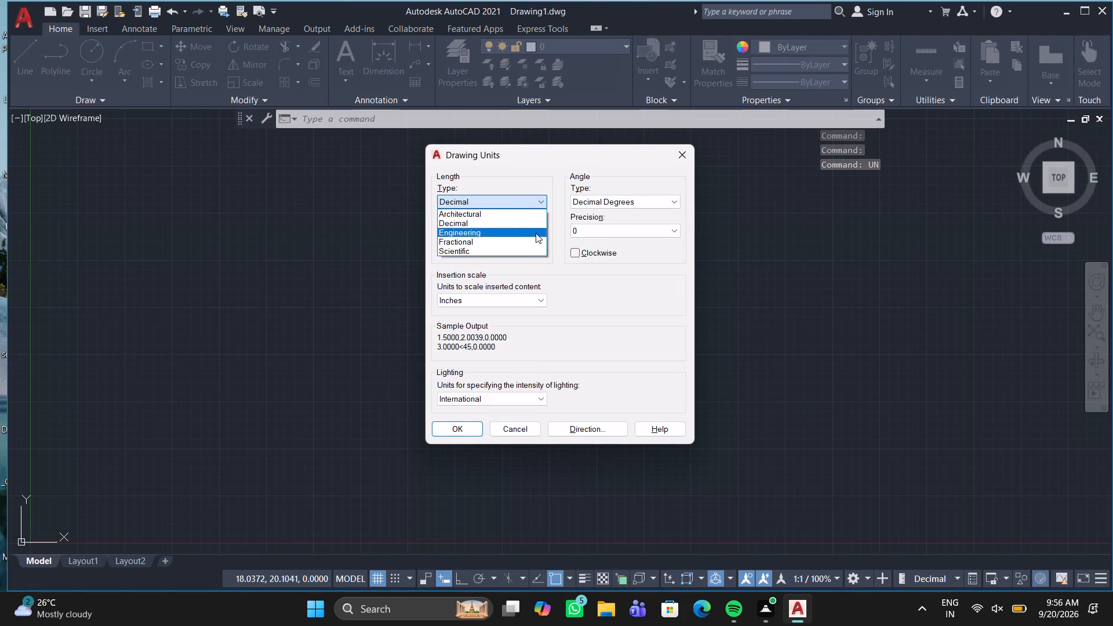
left_click(534, 235)
left_click(539, 230)
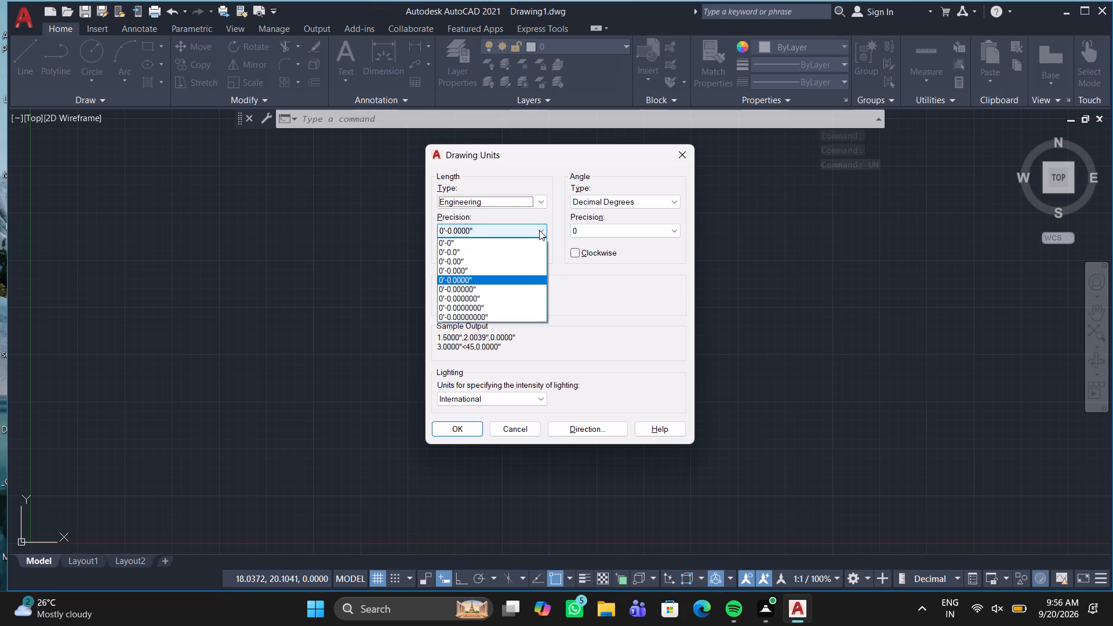
left_click(535, 241)
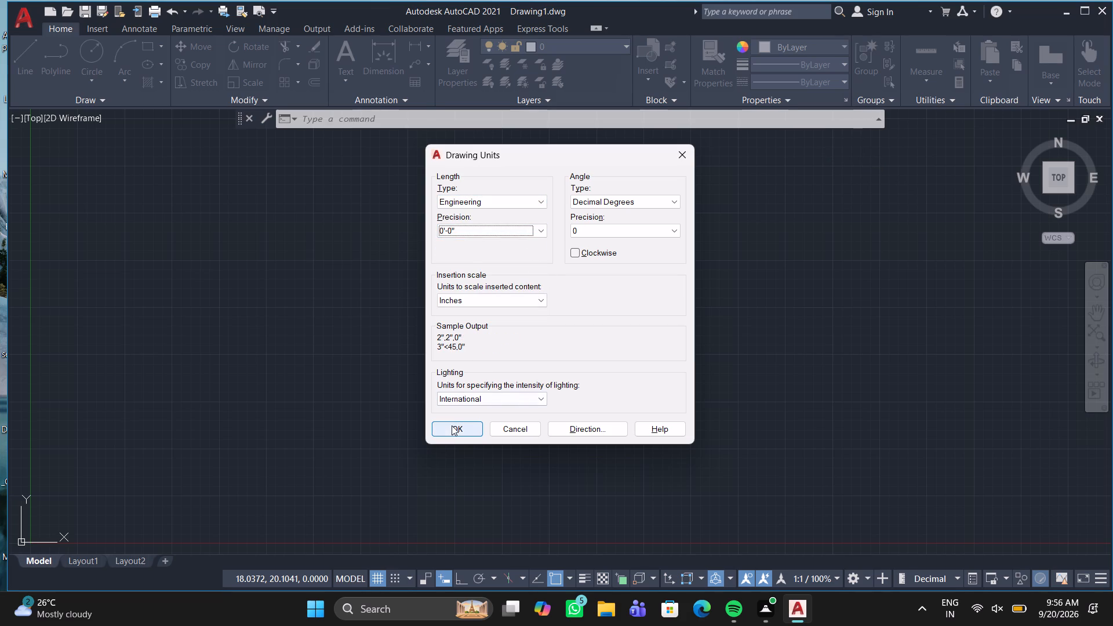
left_click(452, 427)
Start a line in the empty drawing area with Ortho turned on, and undo its freehand horizontal segment.
key("l")
key("Return")
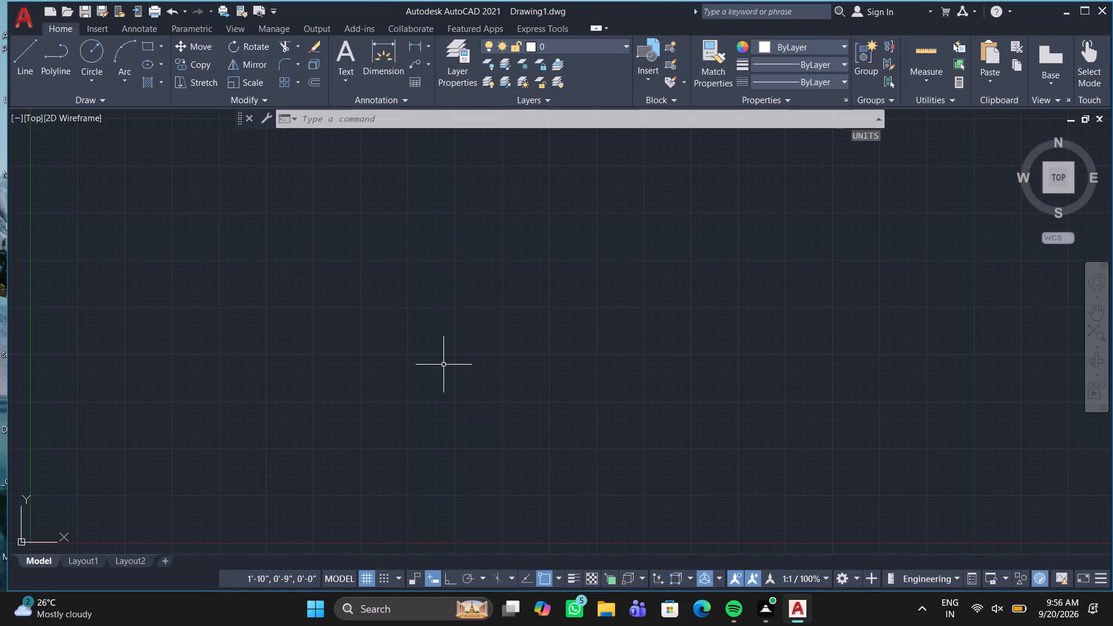
left_click(117, 148)
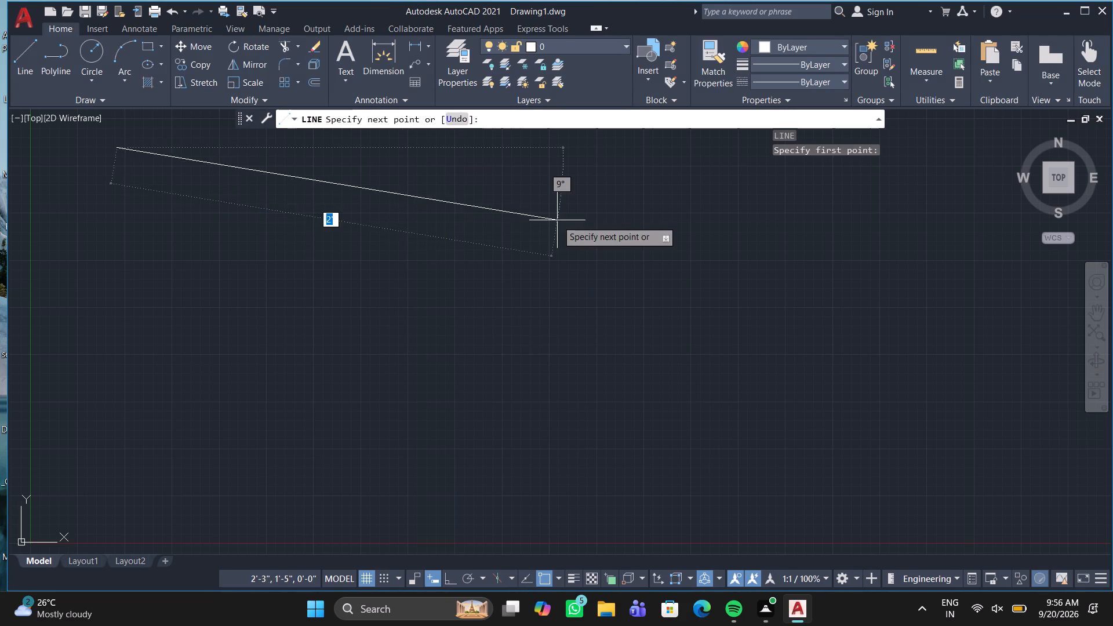
key("0")
key("F8")
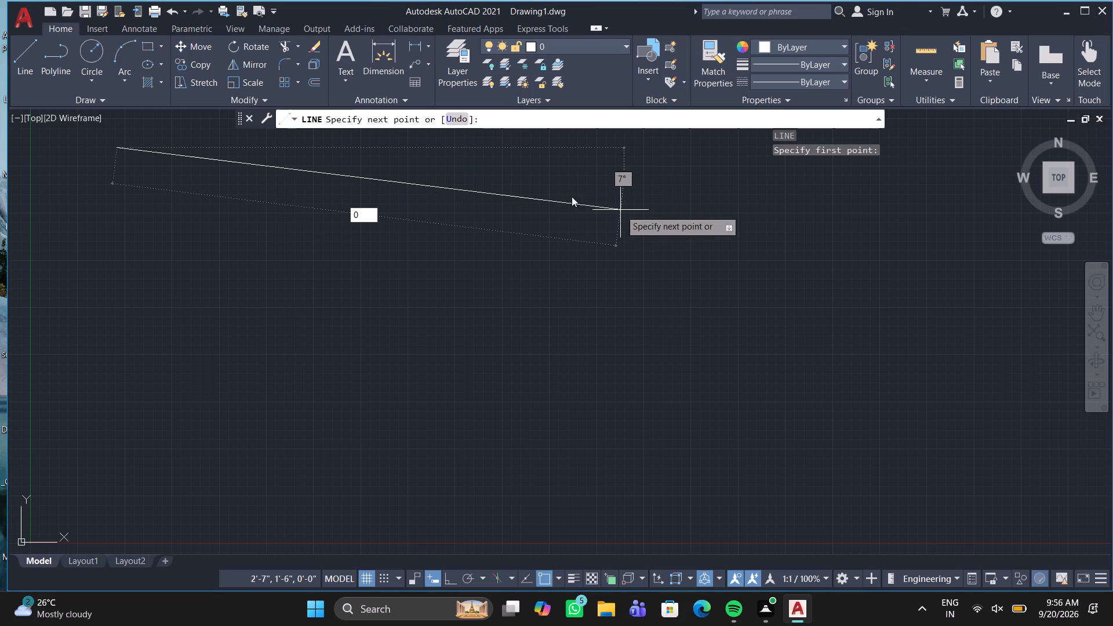
key("Escape")
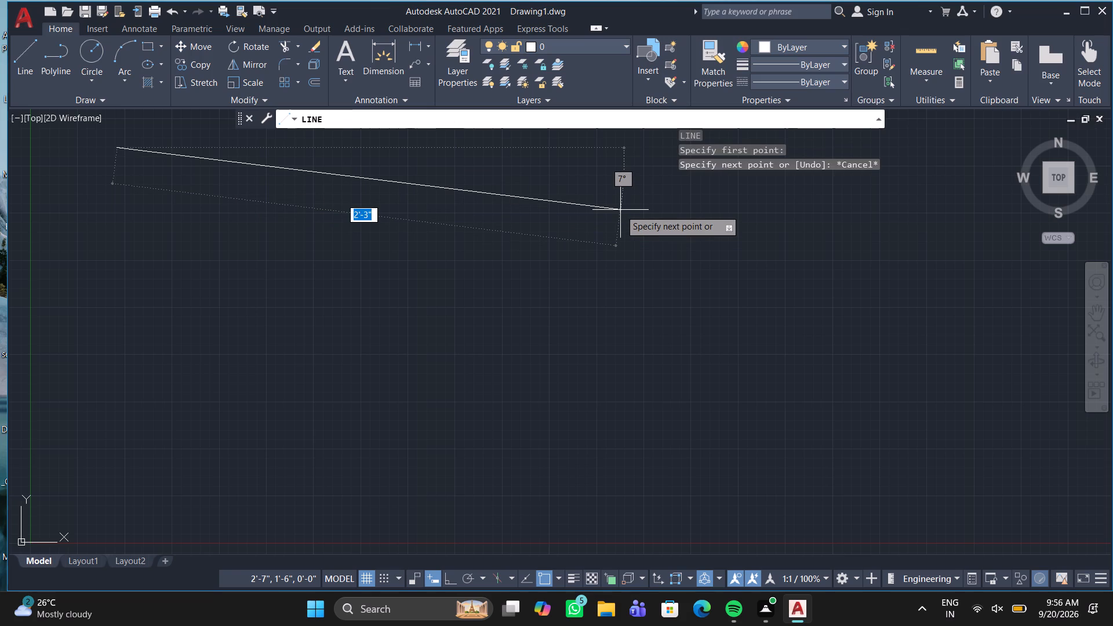
key("F8")
left_click(633, 188)
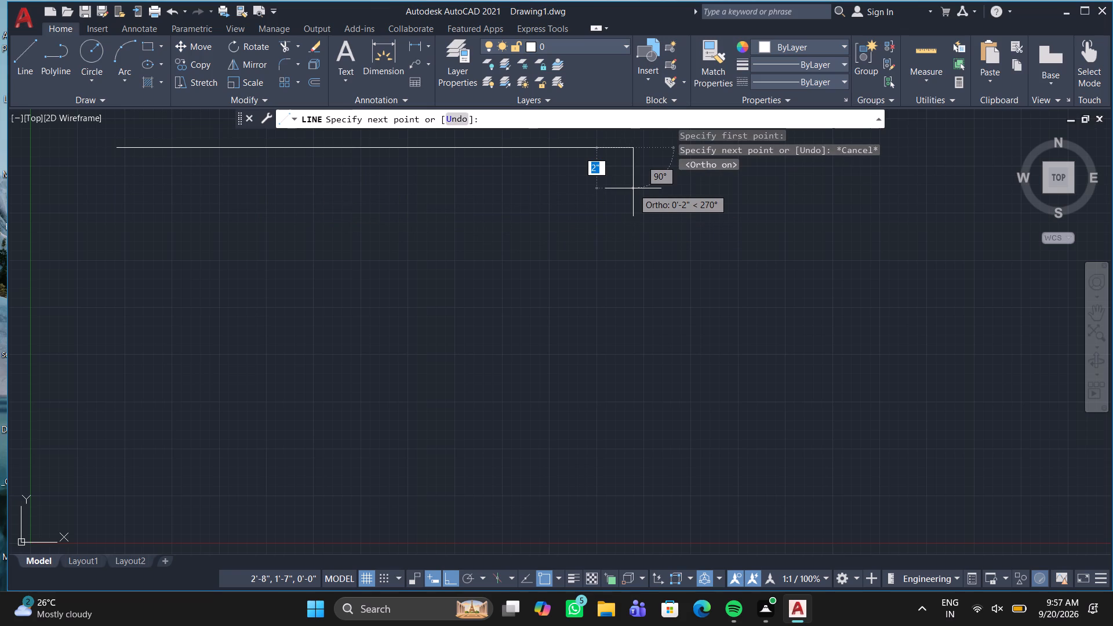
key("ctrl+z")
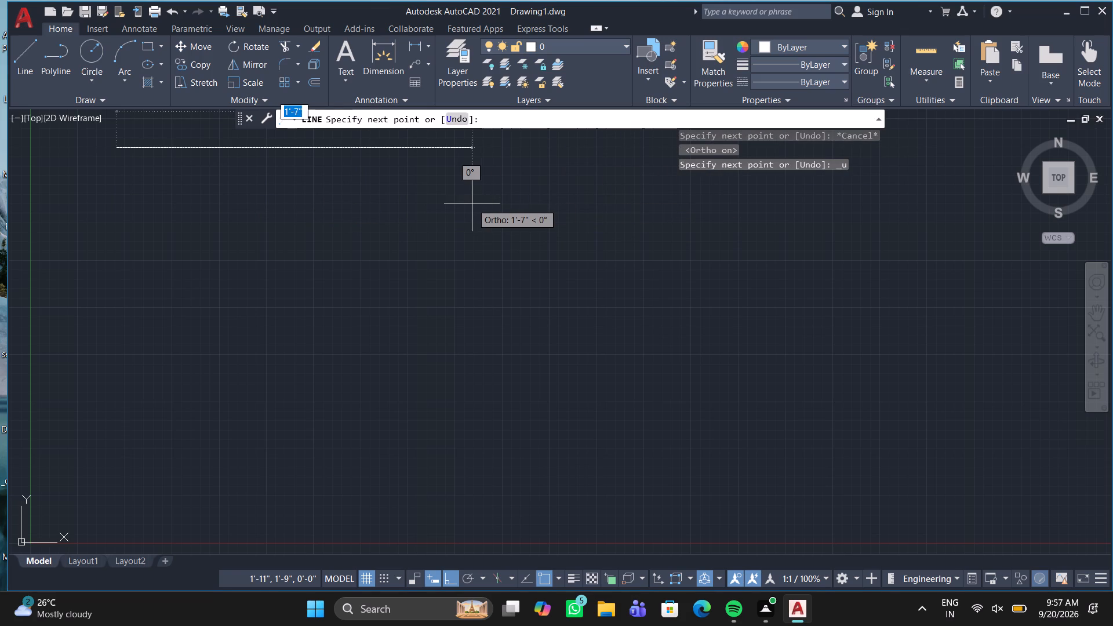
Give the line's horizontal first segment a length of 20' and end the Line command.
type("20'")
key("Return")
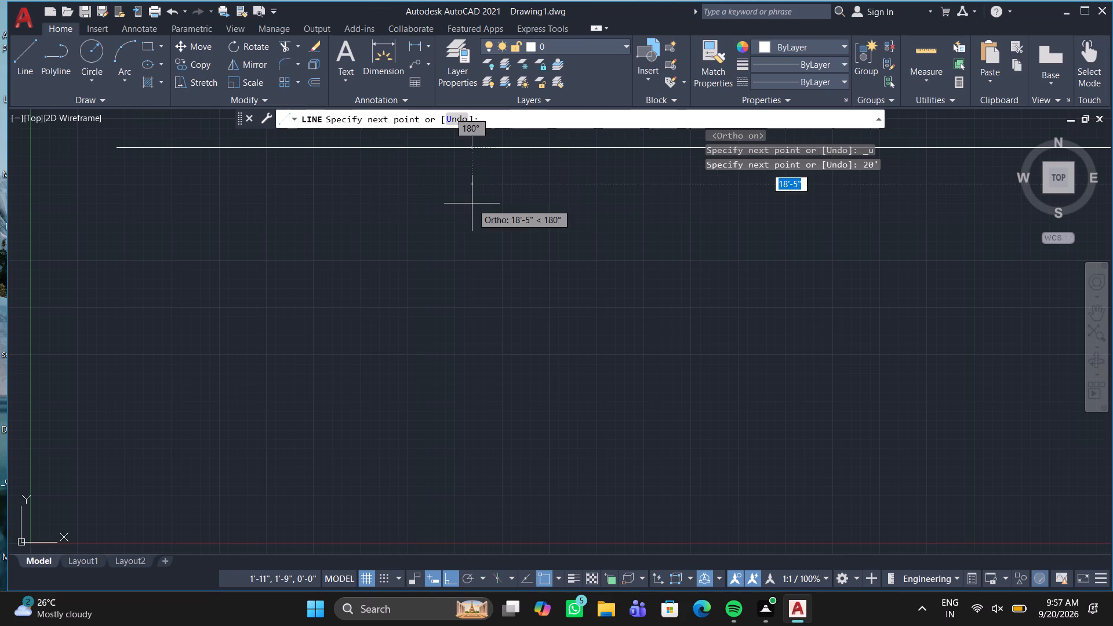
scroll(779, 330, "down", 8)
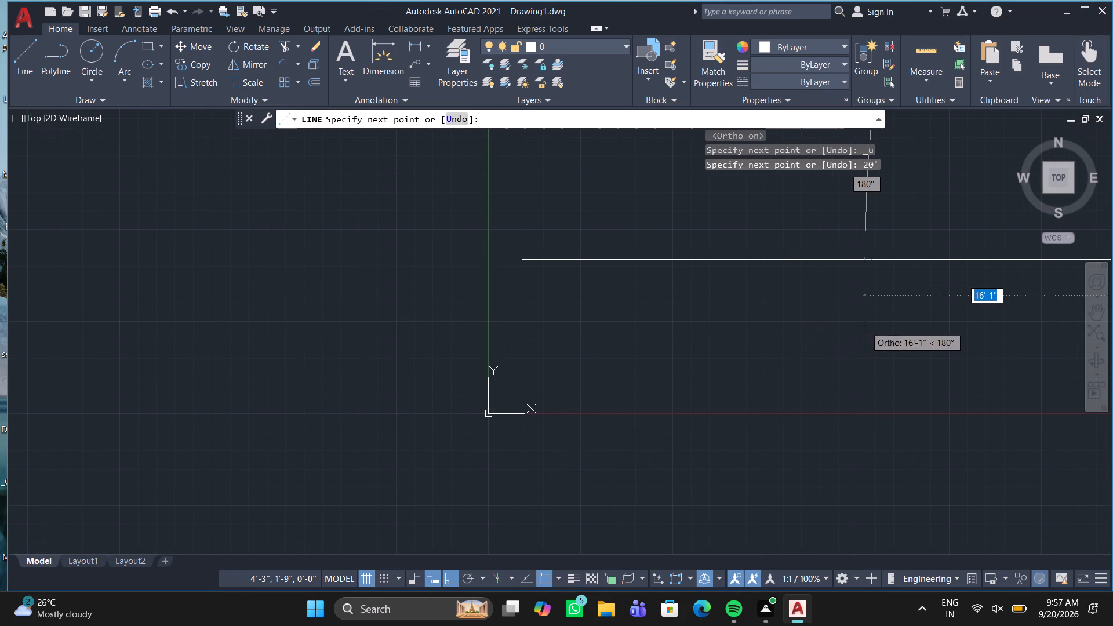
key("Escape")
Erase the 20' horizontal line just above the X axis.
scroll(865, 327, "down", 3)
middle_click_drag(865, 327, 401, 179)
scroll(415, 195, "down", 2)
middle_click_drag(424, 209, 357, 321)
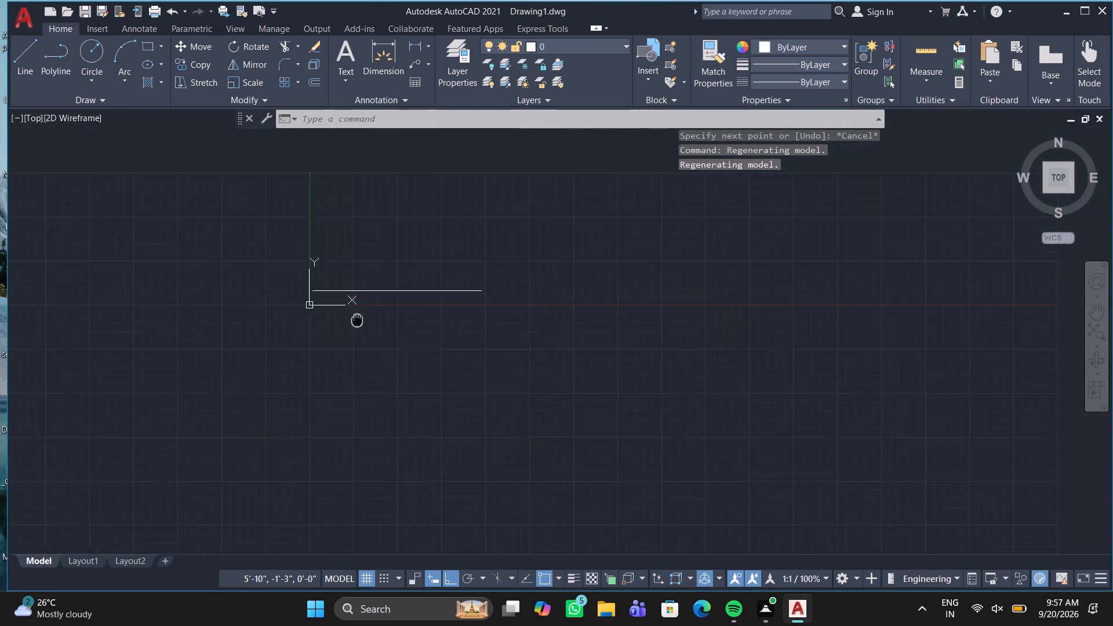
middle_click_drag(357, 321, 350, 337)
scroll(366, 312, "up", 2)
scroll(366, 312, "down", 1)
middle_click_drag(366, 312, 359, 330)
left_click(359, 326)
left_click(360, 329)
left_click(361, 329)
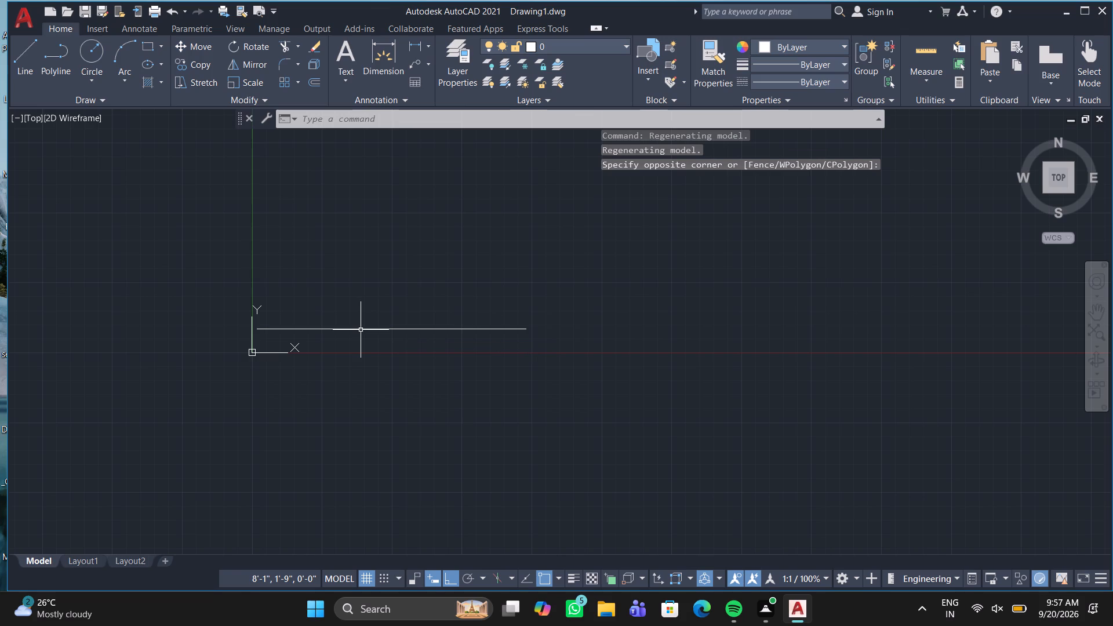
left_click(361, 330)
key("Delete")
Draw a new 20' horizontal line running right from about 12'-11", 24'-11".
key("l")
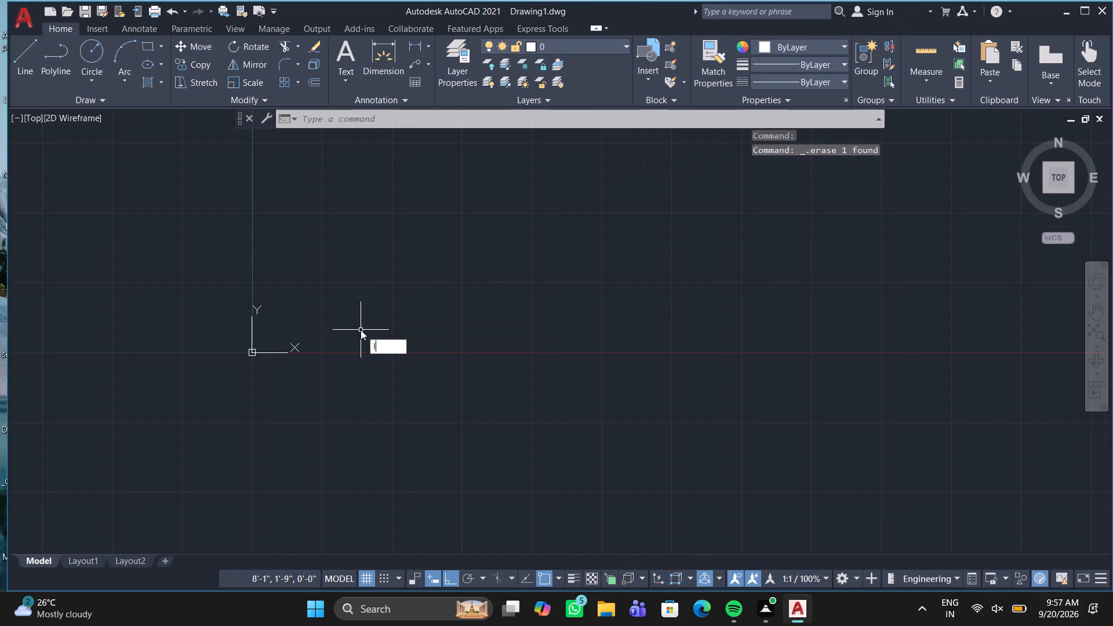
key("Return")
scroll(384, 237, "down", 1)
middle_click_drag(384, 237, 306, 380)
left_click(370, 191)
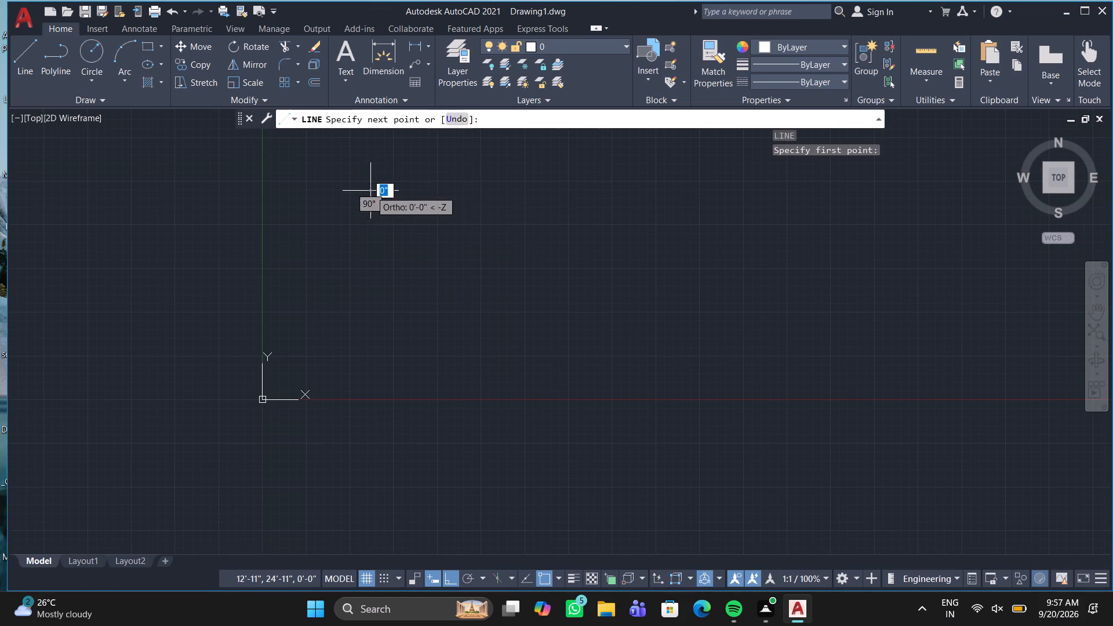
key("2")
type("0'")
key("Return")
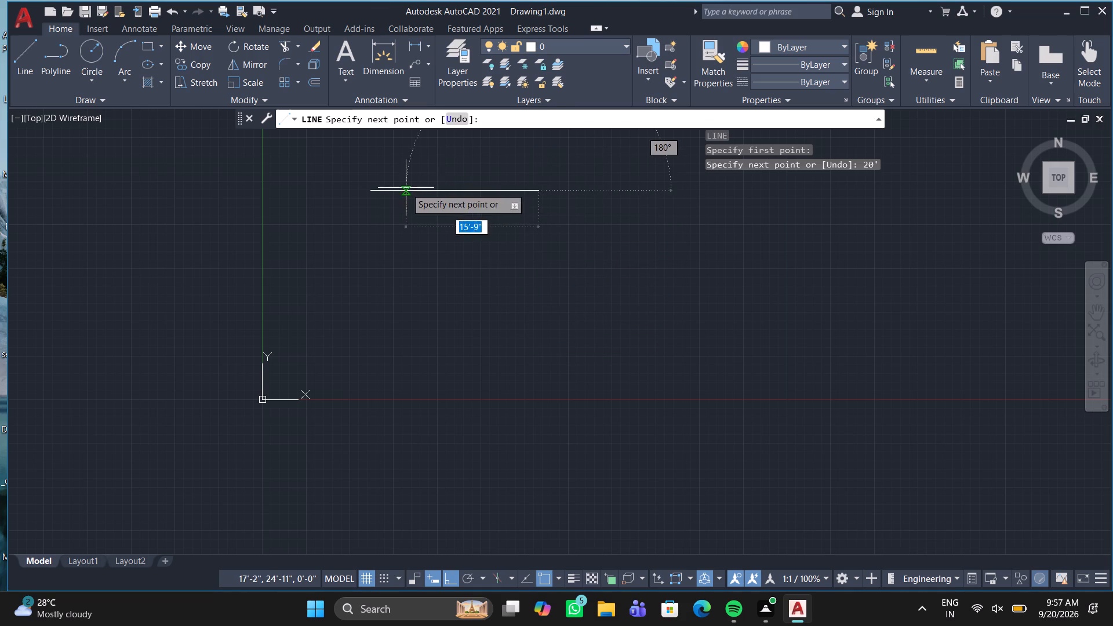
Continue from the left end of the 20' line with a 40' vertical segment downward and end the Line command.
left_click(370, 191)
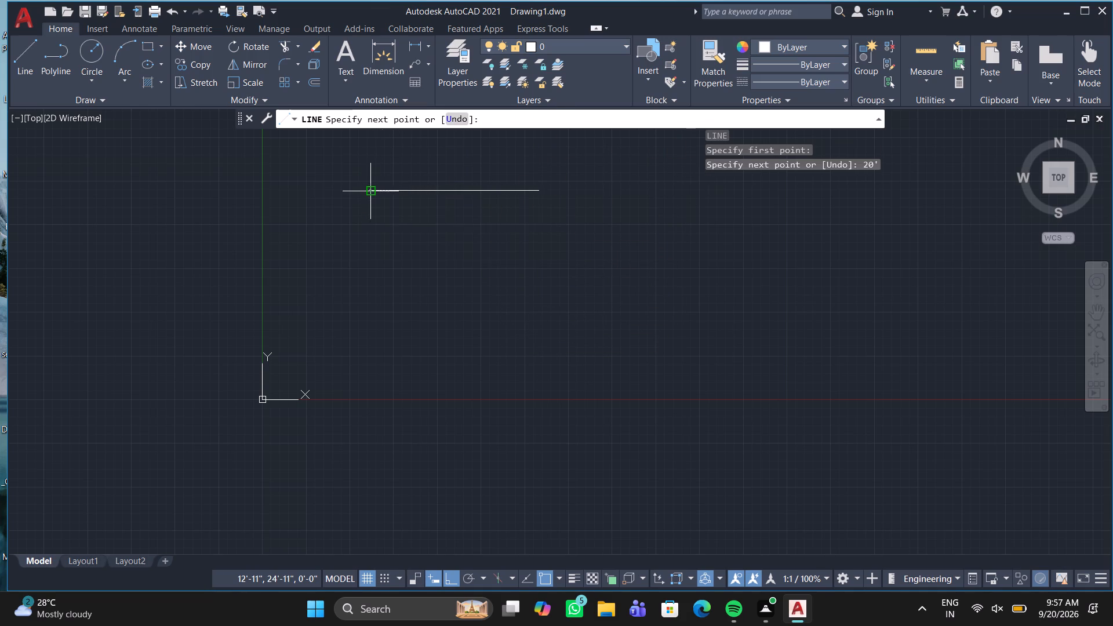
type("40'")
key("Return")
scroll(373, 330, "down", 3)
middle_click_drag(380, 316, 414, 183)
key("Escape")
Offset the top horizontal line and the left vertical line 9" toward the inside of the plan.
middle_click_drag(432, 274, 360, 362)
middle_click_drag(385, 235, 346, 320)
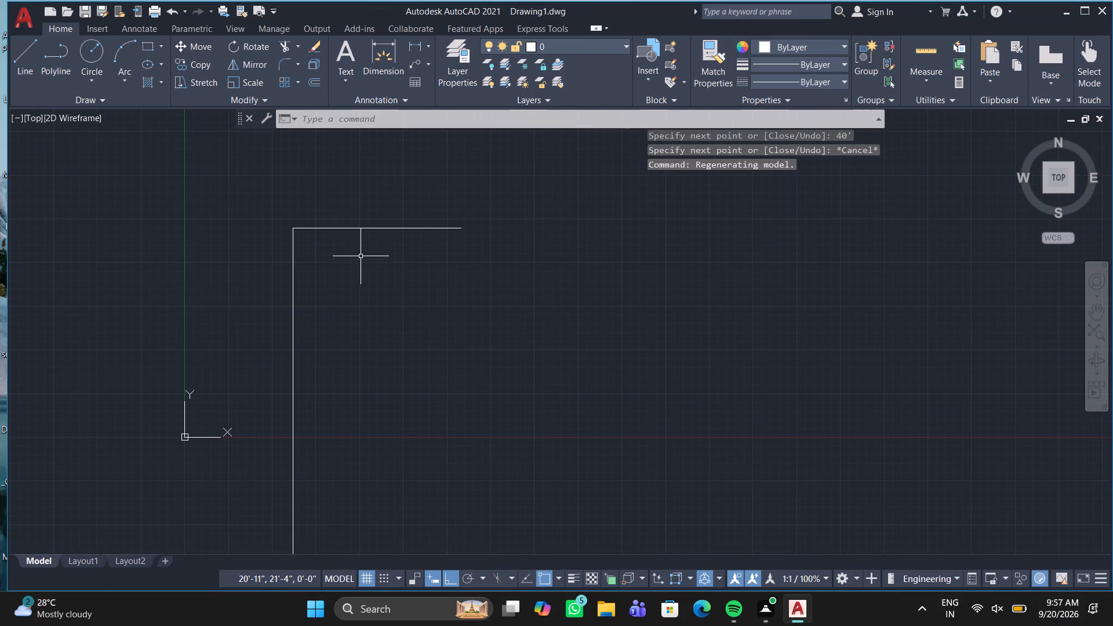
scroll(366, 232, "up", 2)
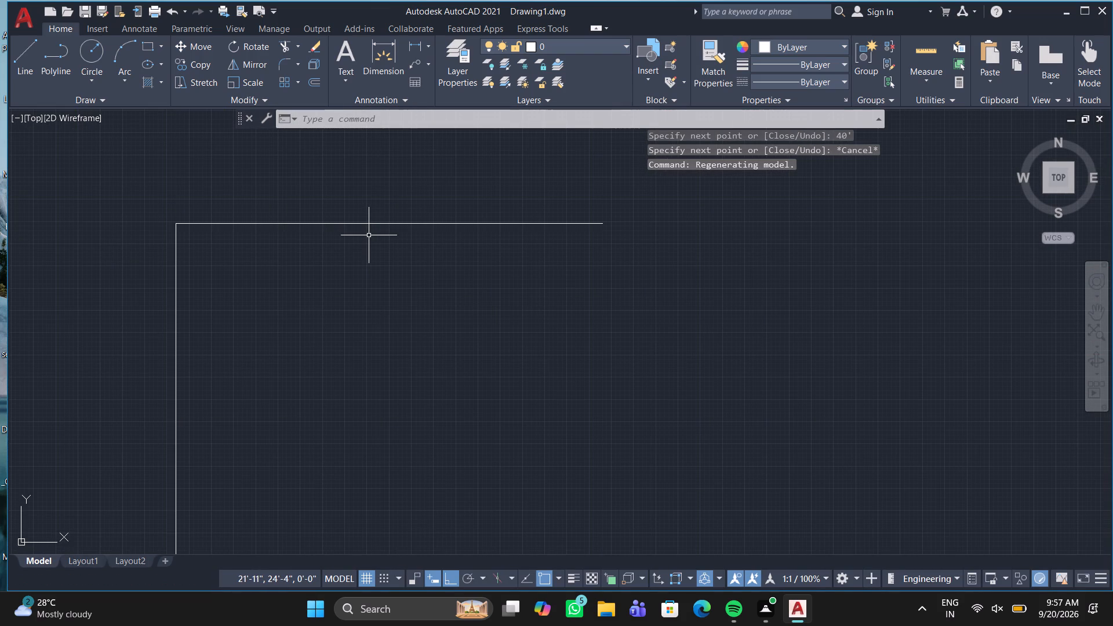
key("o")
key("Return")
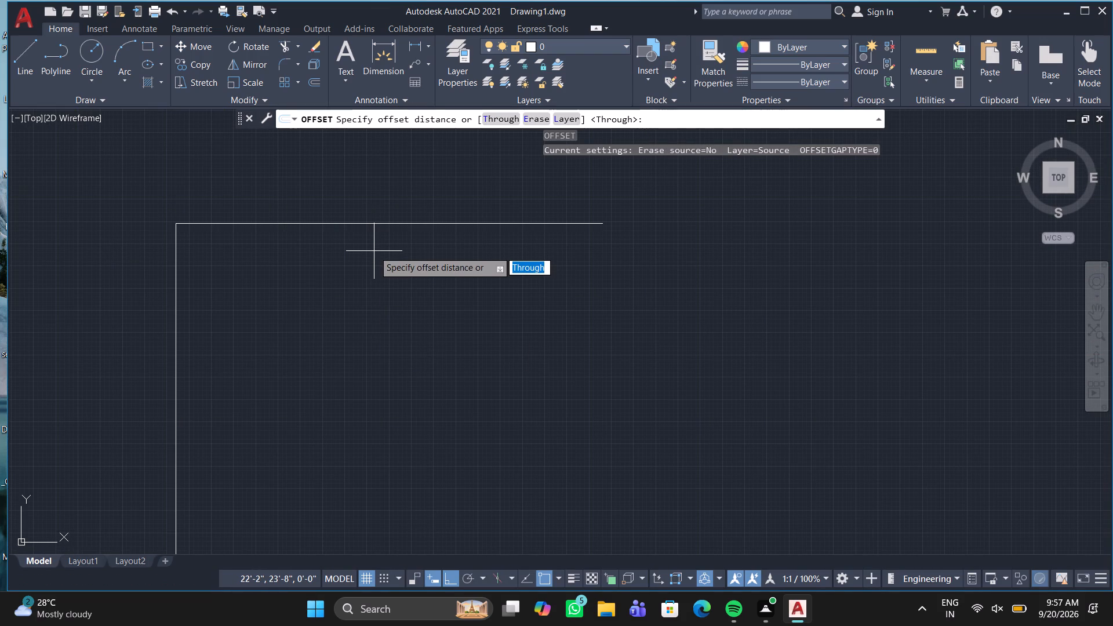
type("9\"")
key("Return")
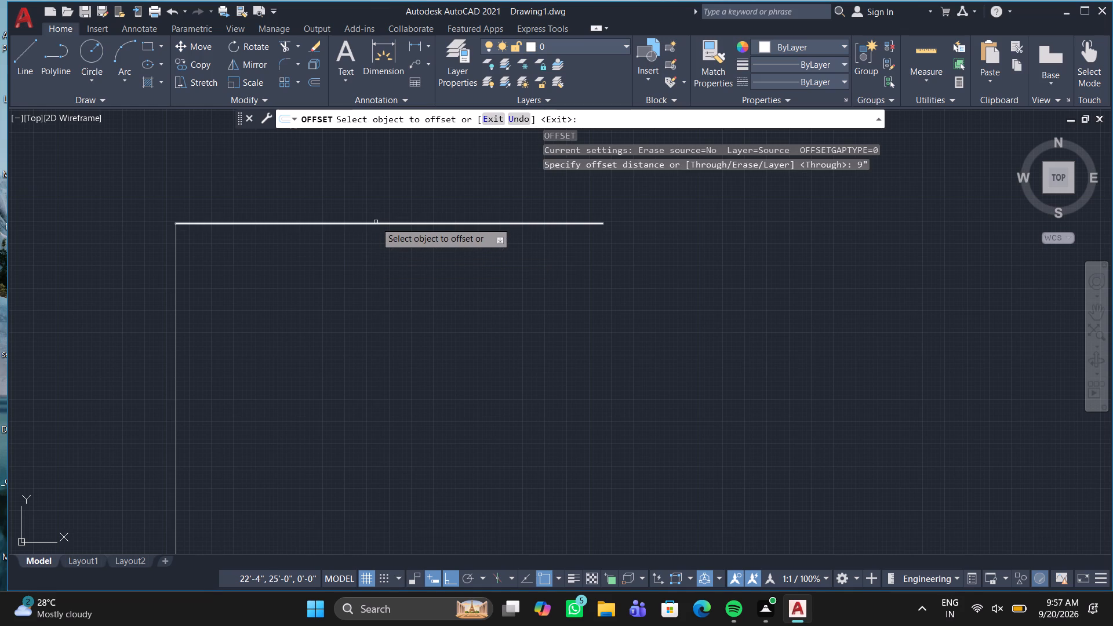
left_click(375, 223)
left_click(357, 250)
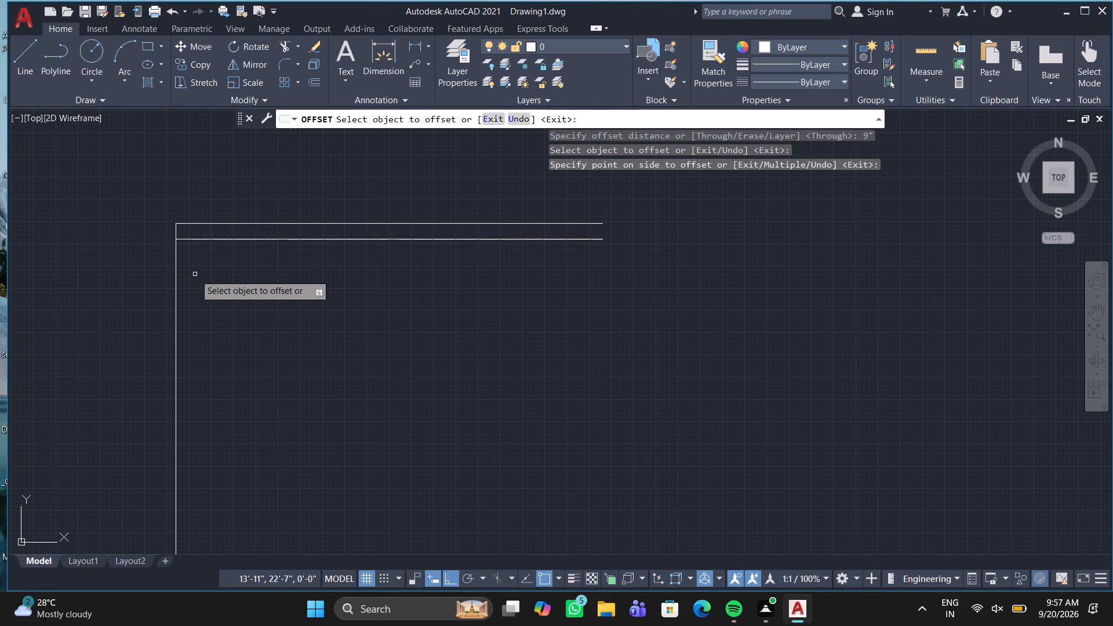
left_click(175, 283)
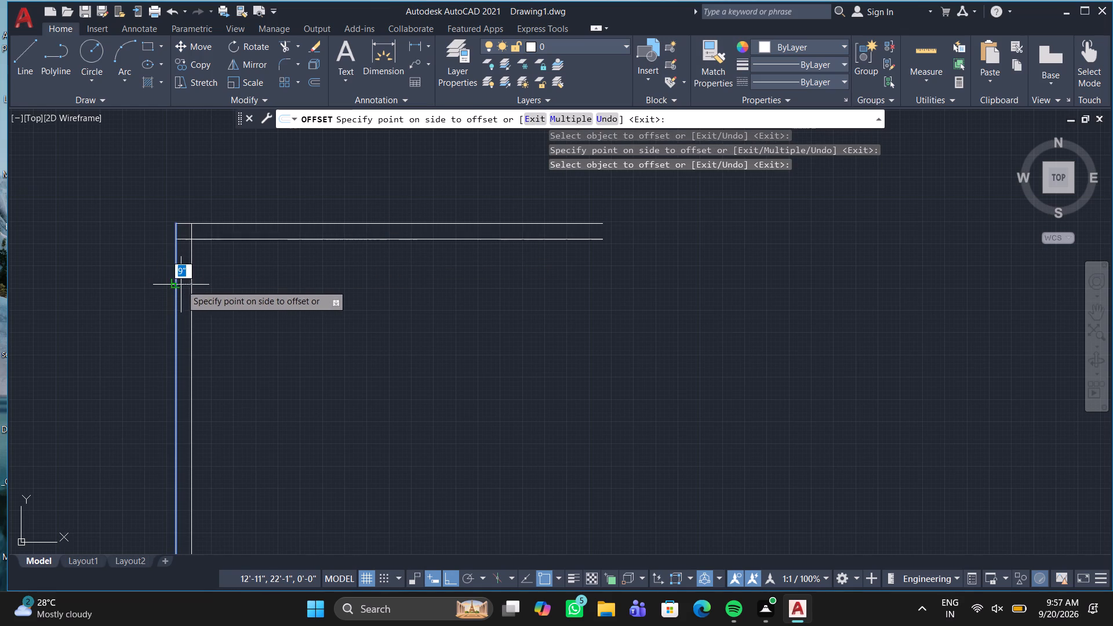
left_click(219, 287)
key("Escape")
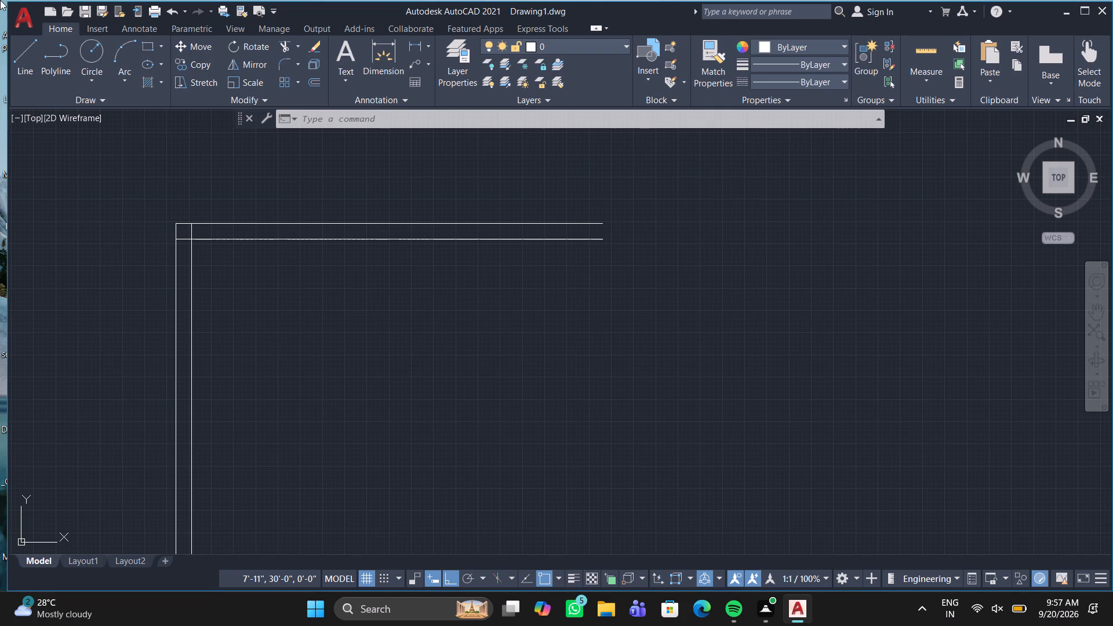
Stretch the right end of the outer top line horizontally to about X 91'-10".
scroll(263, 0, "down", 1)
scroll(404, 0, "down", 1)
scroll(202, 181, "down", 2)
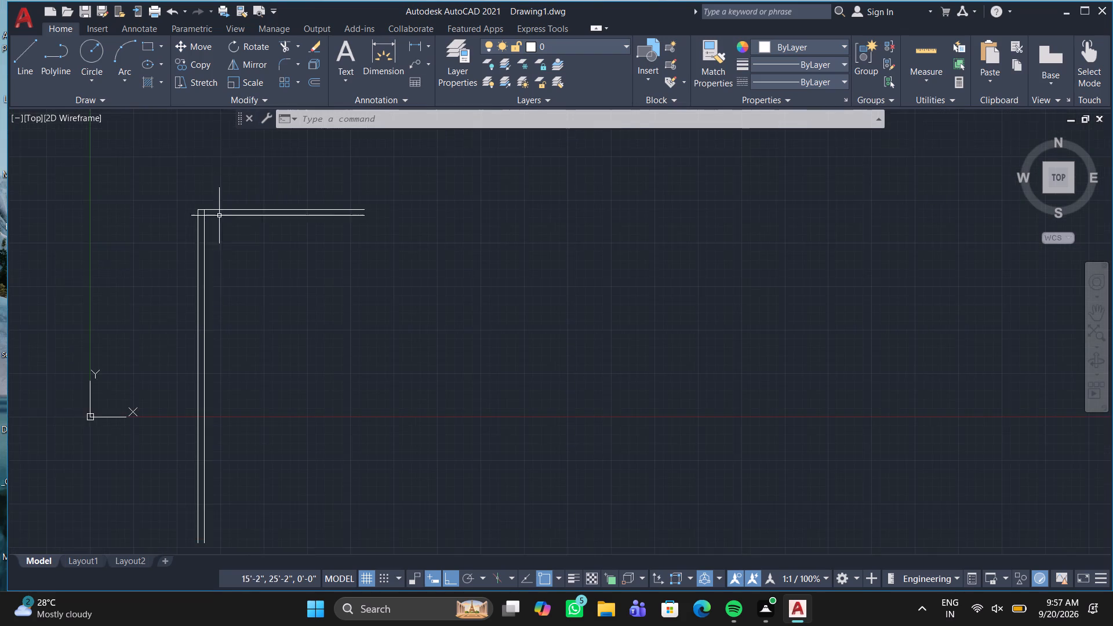
middle_click_drag(229, 248, 117, 271)
scroll(255, 243, "up", 2)
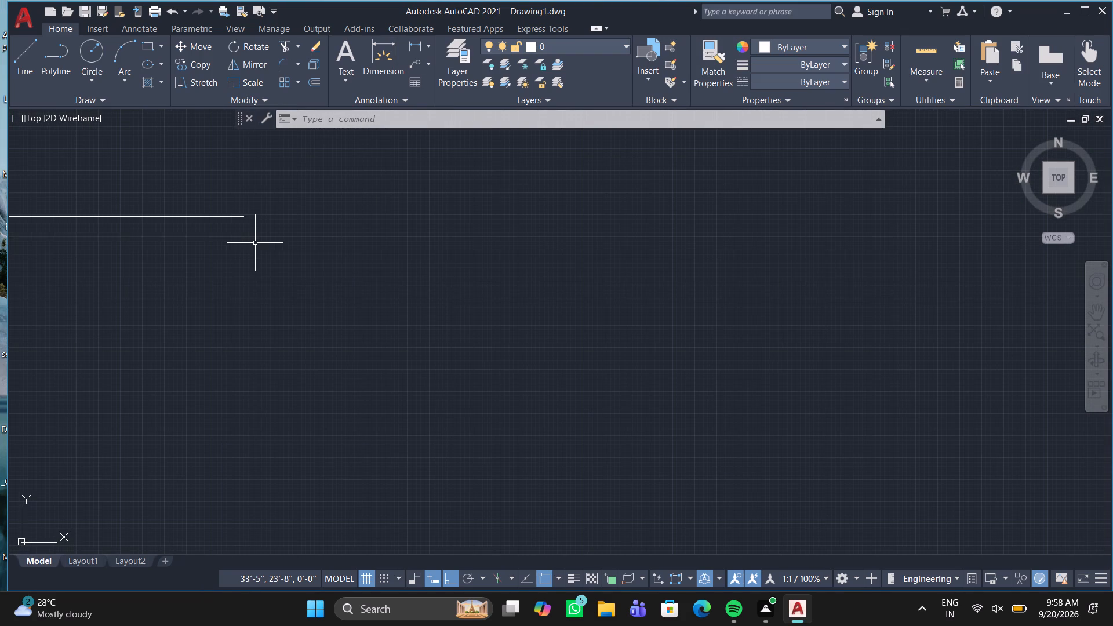
left_click(211, 217)
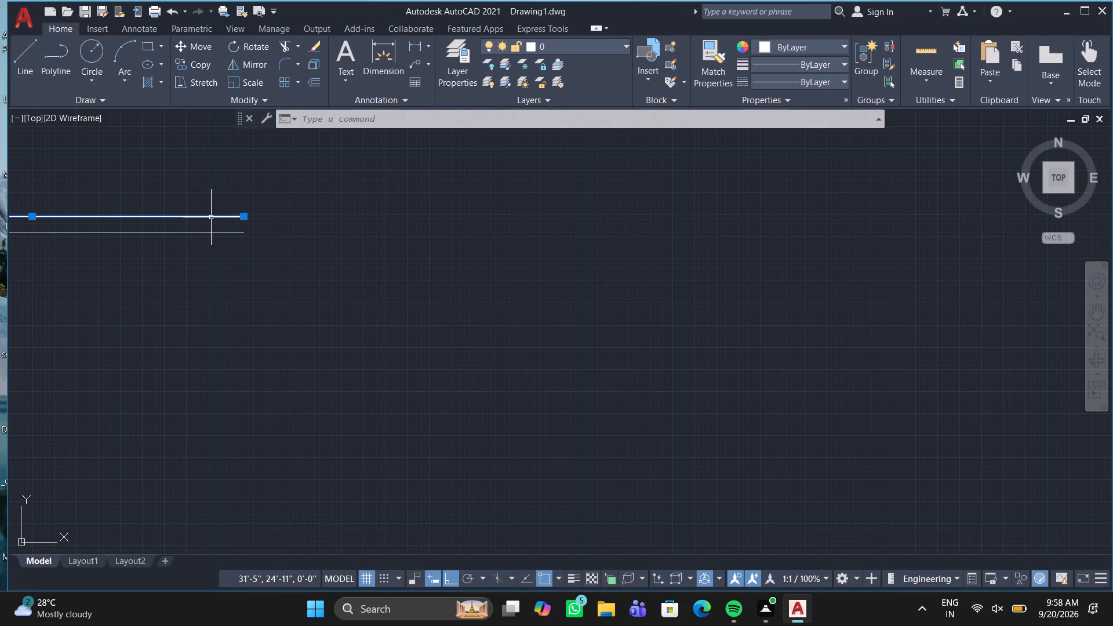
left_click(241, 214)
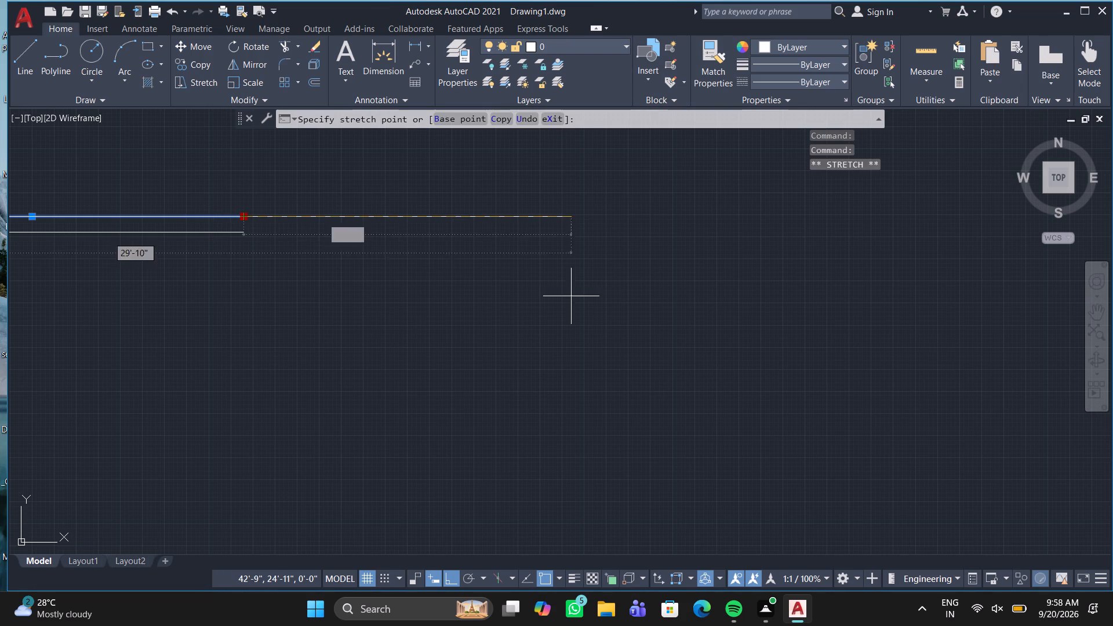
middle_click_drag(1054, 363, 368, 348)
left_click(807, 329)
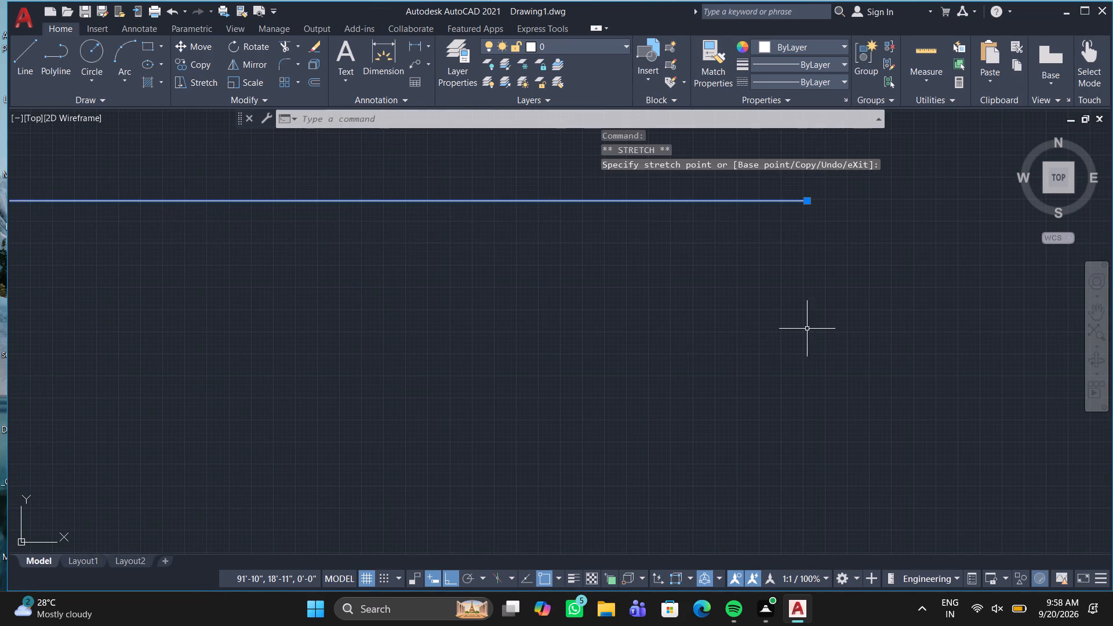
Stretch the right end of the inner top wall line horizontally to about X 92'-7".
scroll(420, 314, "down", 2)
middle_click_drag(420, 315, 667, 350)
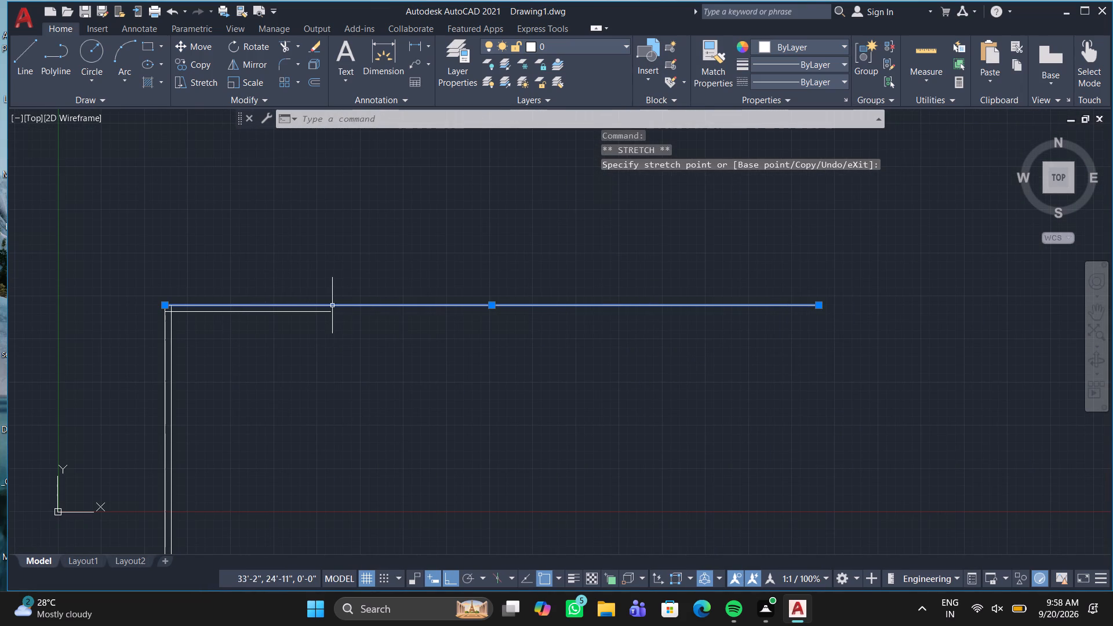
scroll(328, 307, "up", 3)
left_click(314, 313)
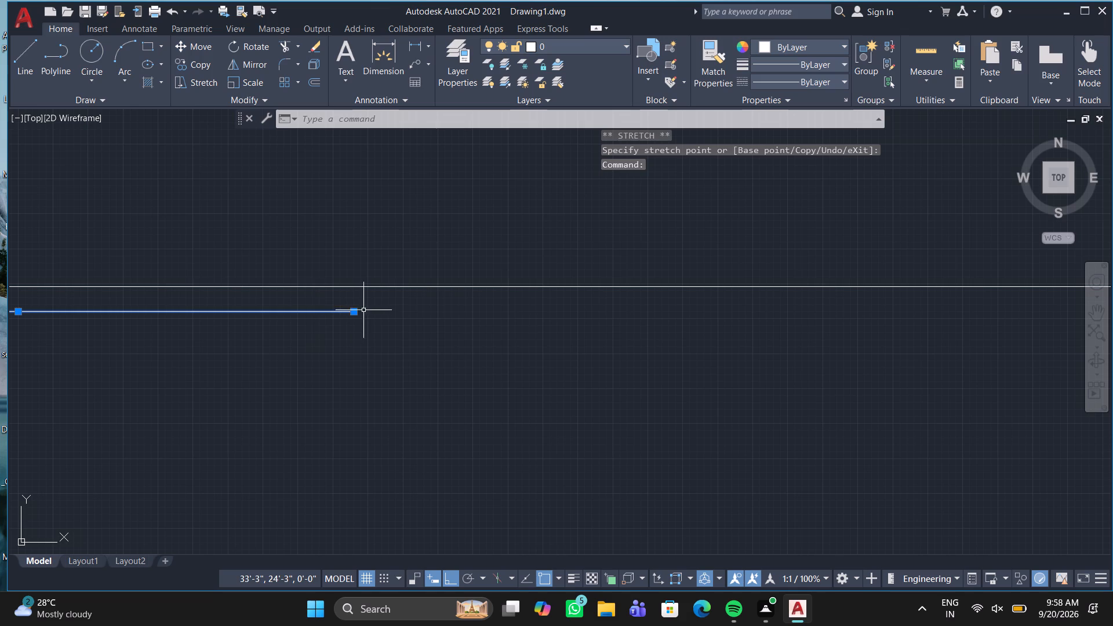
left_click(358, 312)
left_click(613, 361)
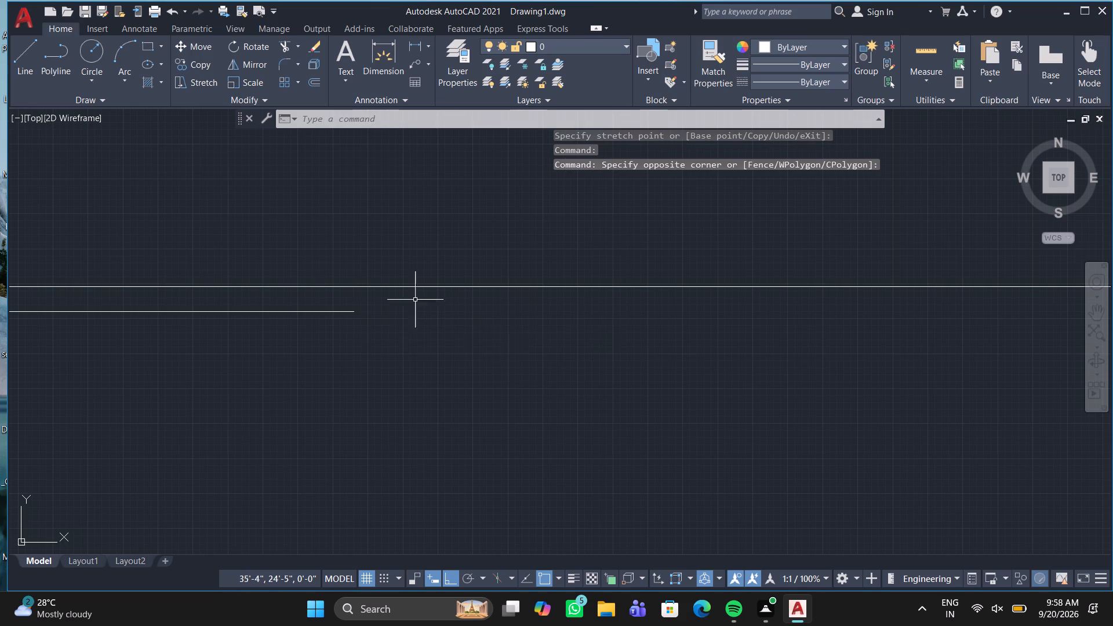
left_click(341, 311)
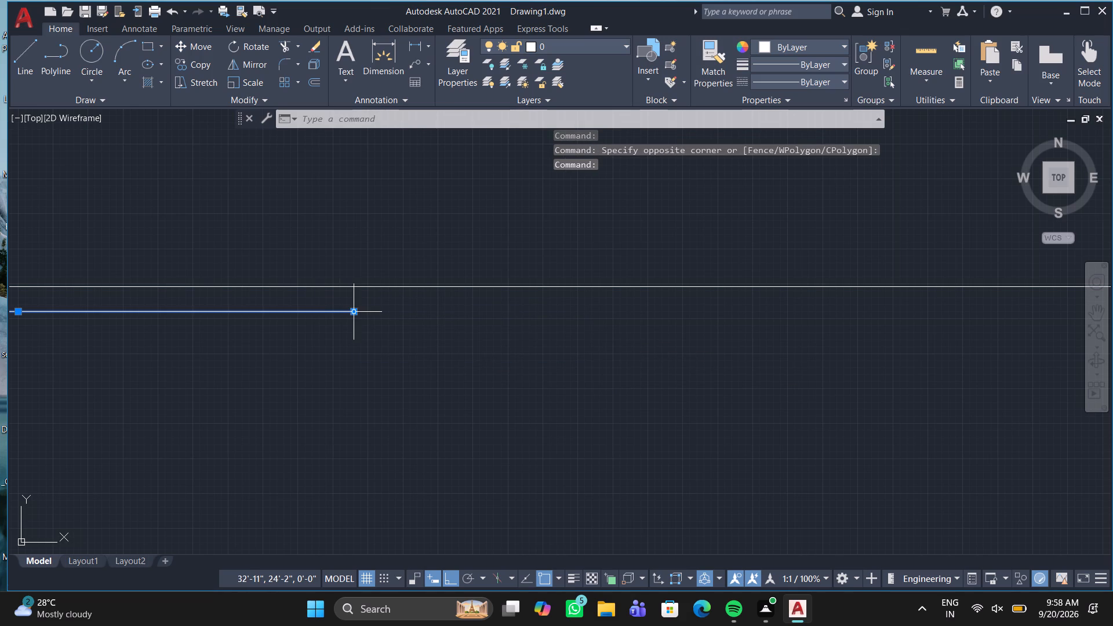
left_click(351, 314)
scroll(800, 395, "down", 2)
middle_click_drag(800, 395, 221, 395)
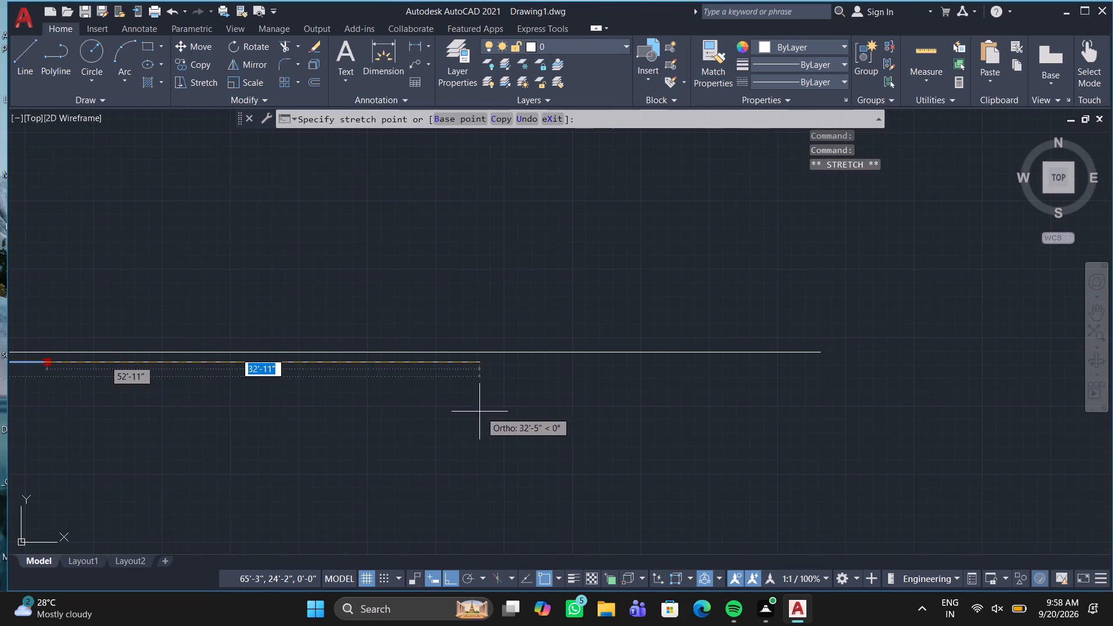
left_click(830, 383)
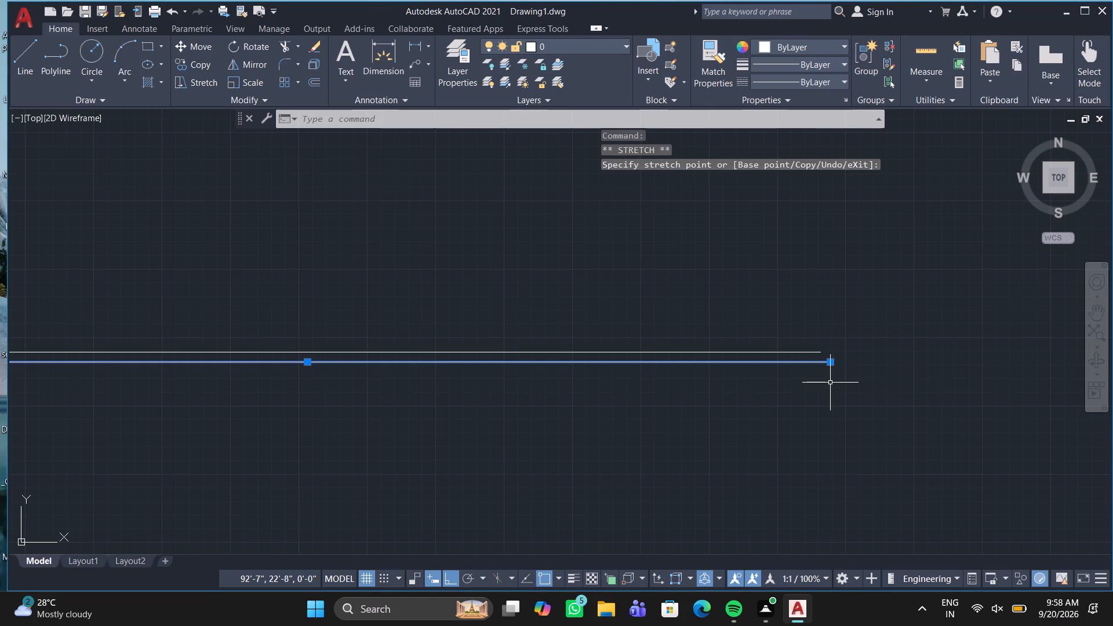
key("Escape")
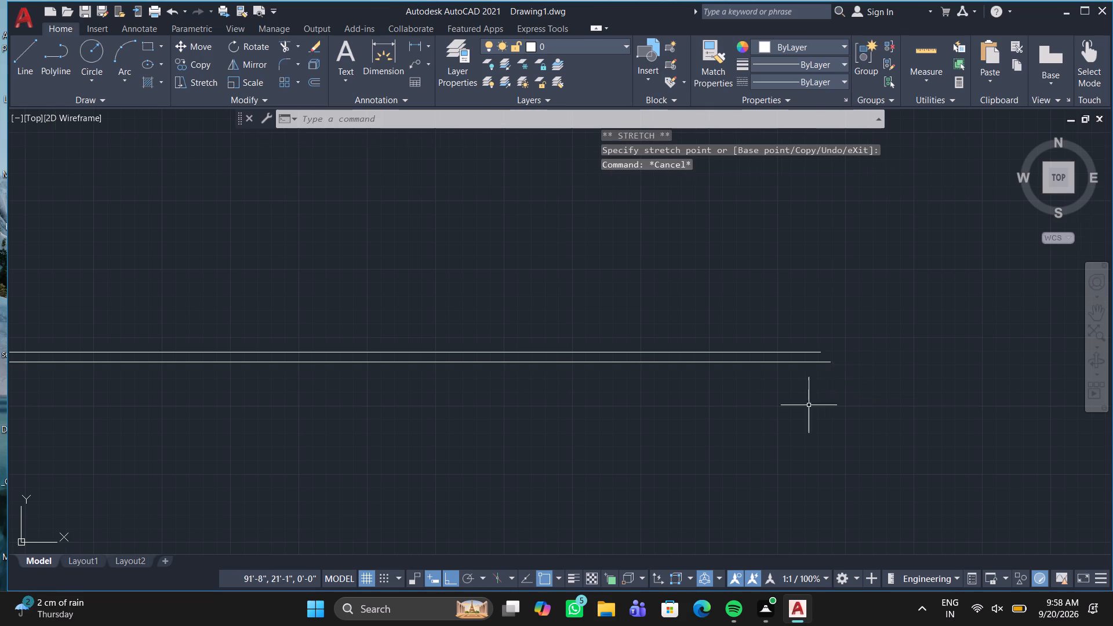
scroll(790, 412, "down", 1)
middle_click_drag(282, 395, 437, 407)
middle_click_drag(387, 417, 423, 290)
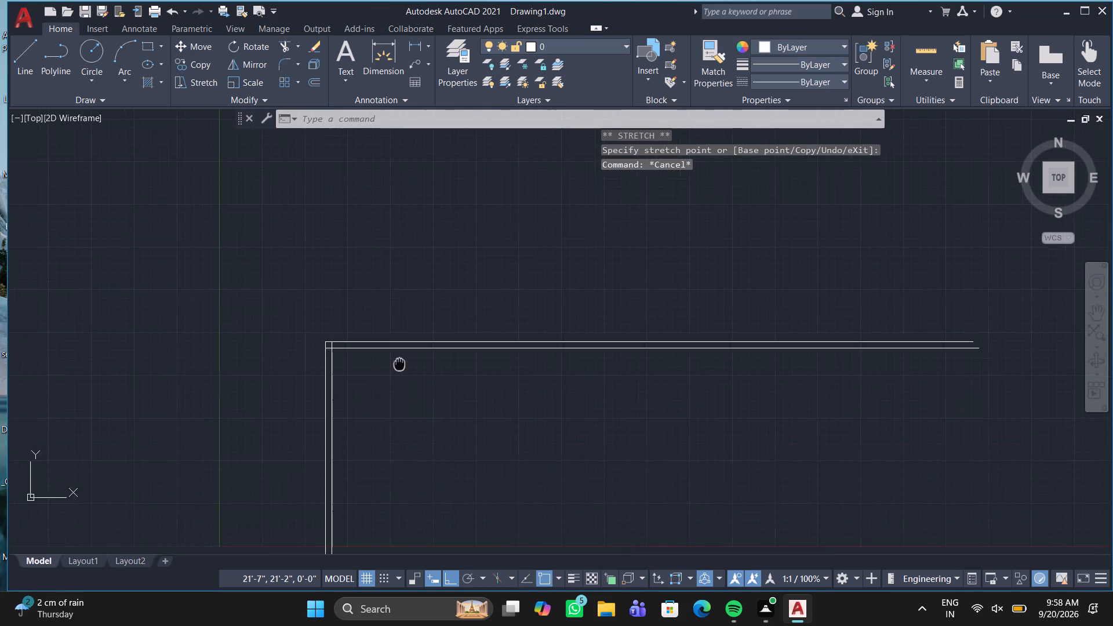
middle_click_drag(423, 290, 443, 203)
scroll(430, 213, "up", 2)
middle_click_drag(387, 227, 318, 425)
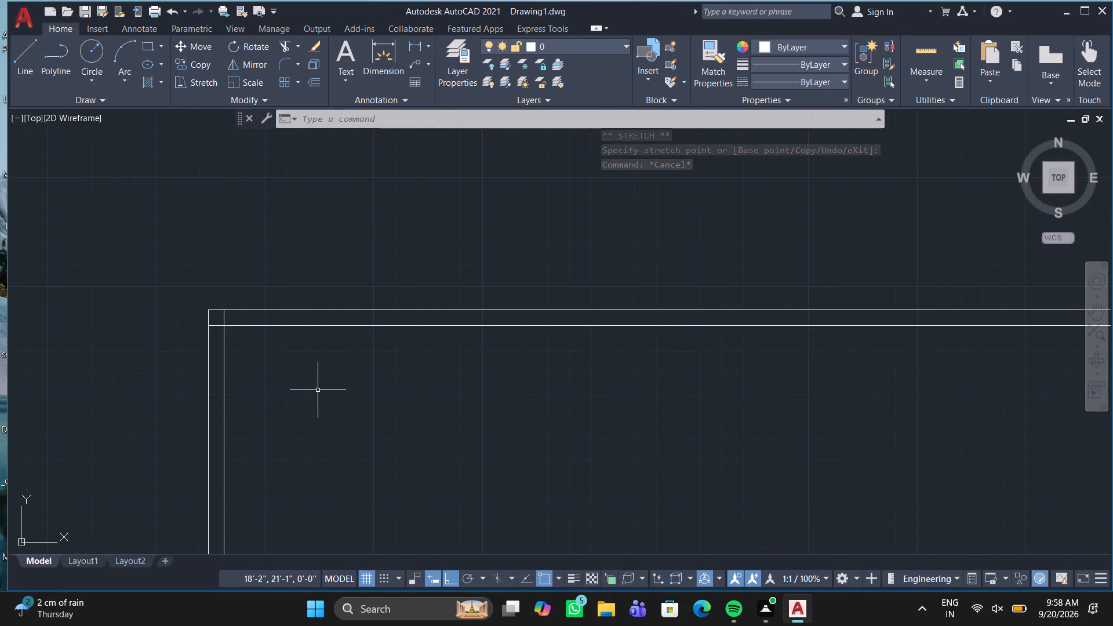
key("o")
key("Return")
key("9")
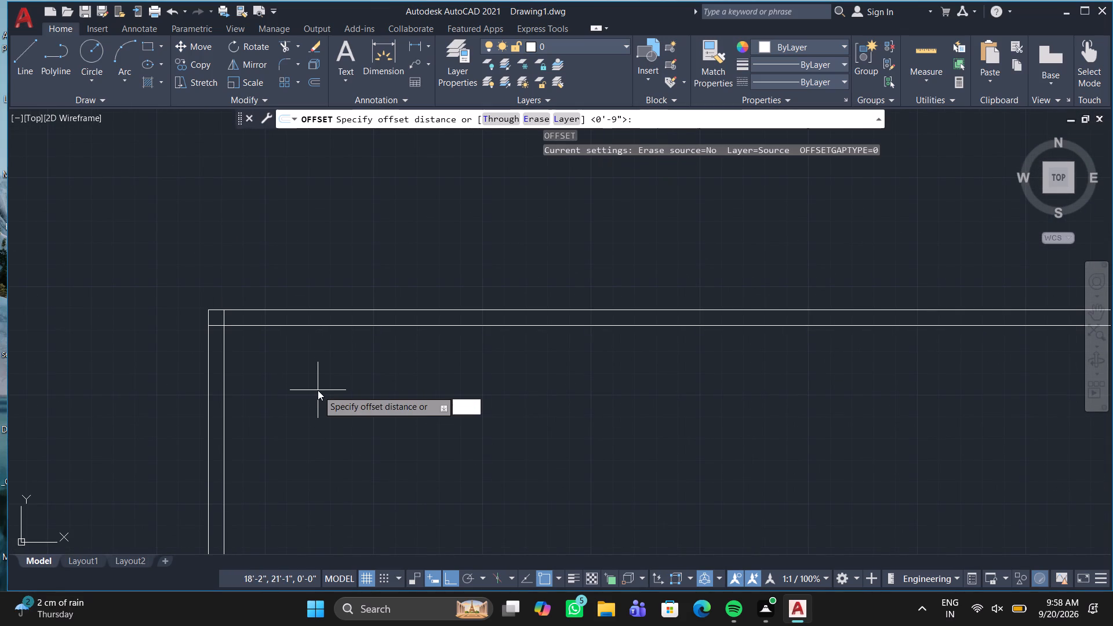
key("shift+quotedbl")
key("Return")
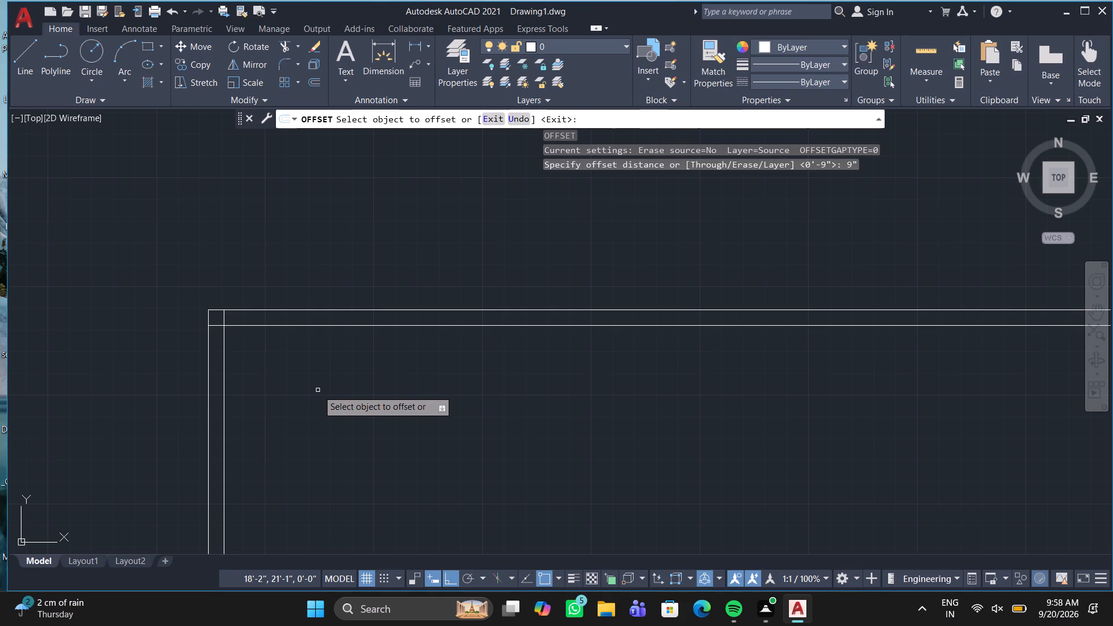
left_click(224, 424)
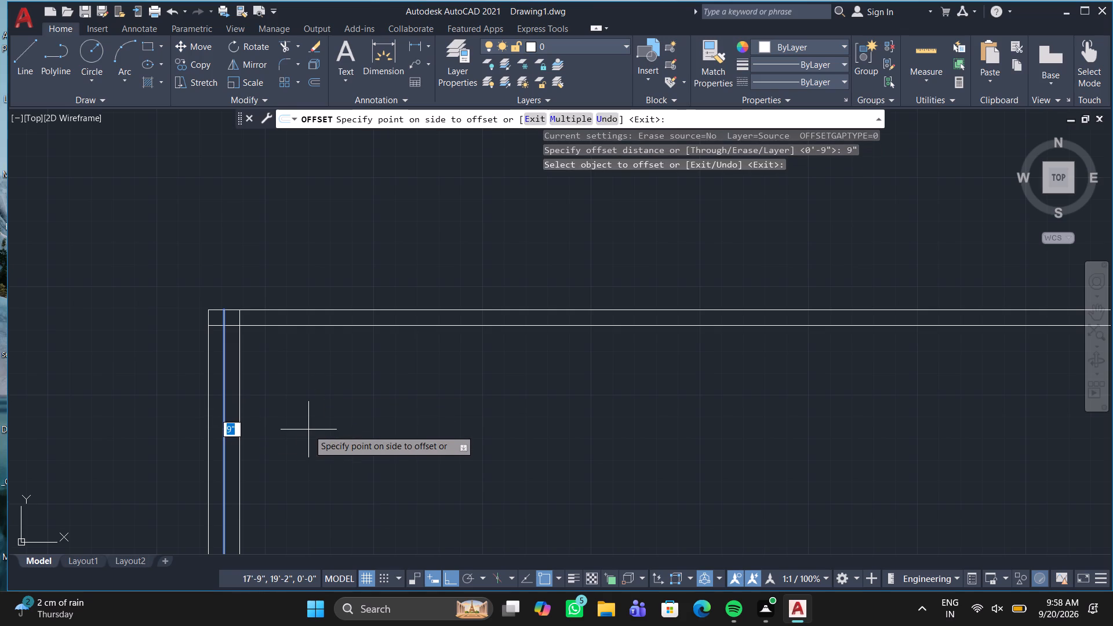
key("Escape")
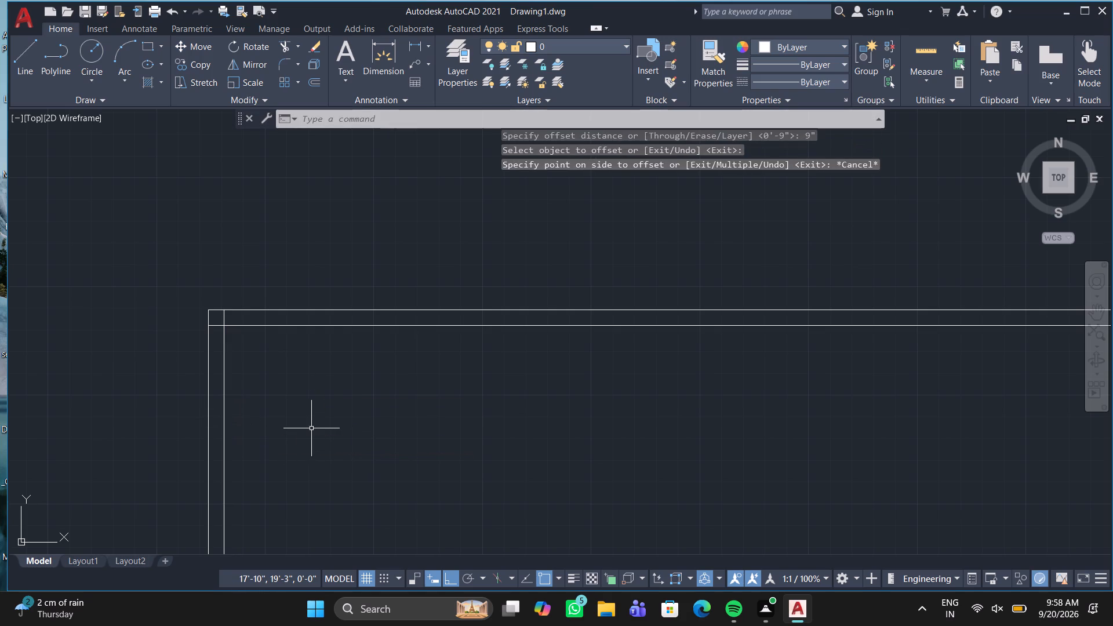
Offset the inner vertical line of the left wall 14'7" to the right.
key("o")
key("Return")
type("14'")
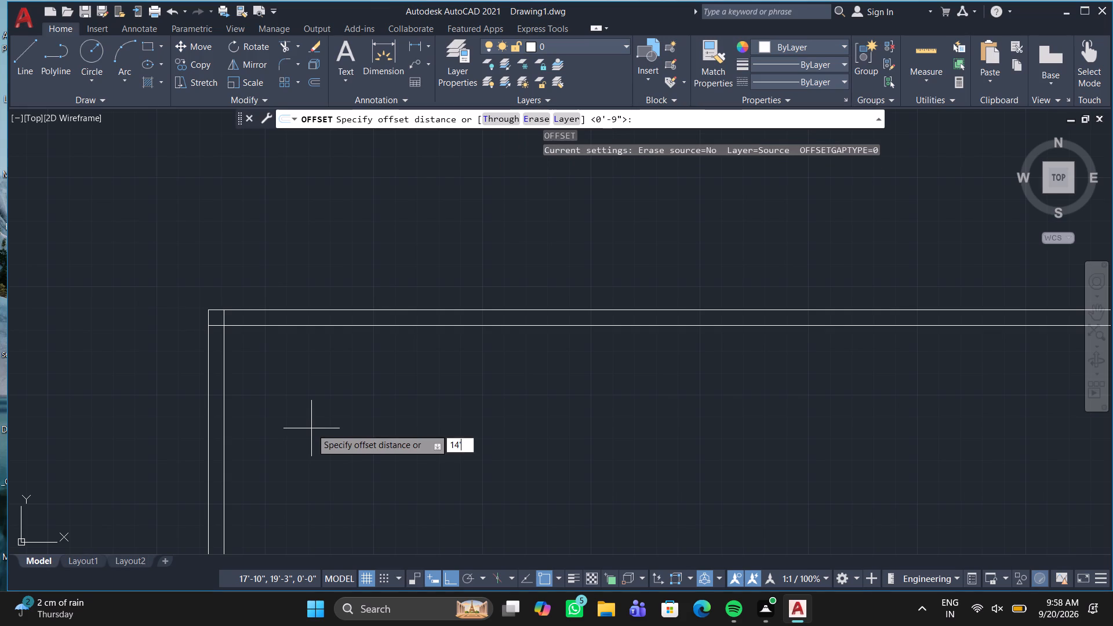
key("7")
key("shift+quotedbl")
key("Return")
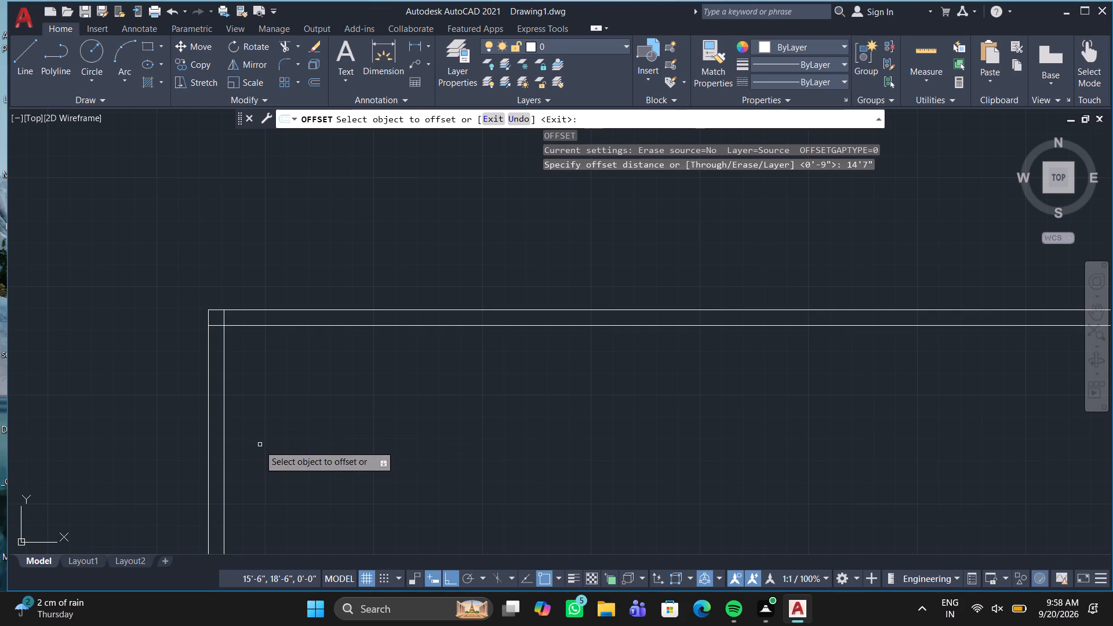
left_click(225, 468)
left_click(383, 506)
key("space")
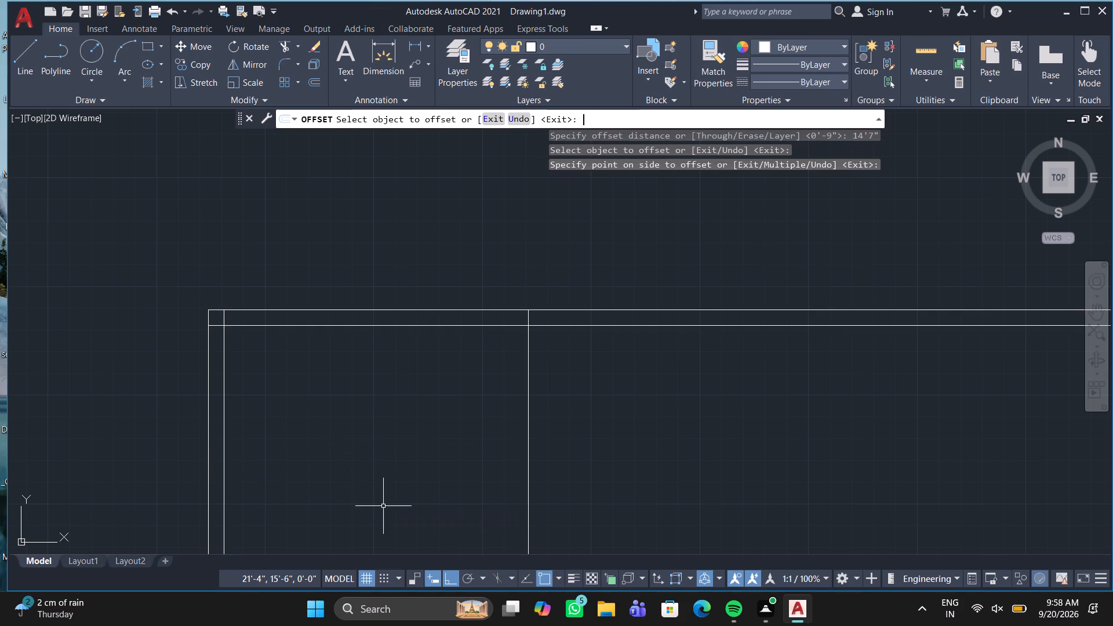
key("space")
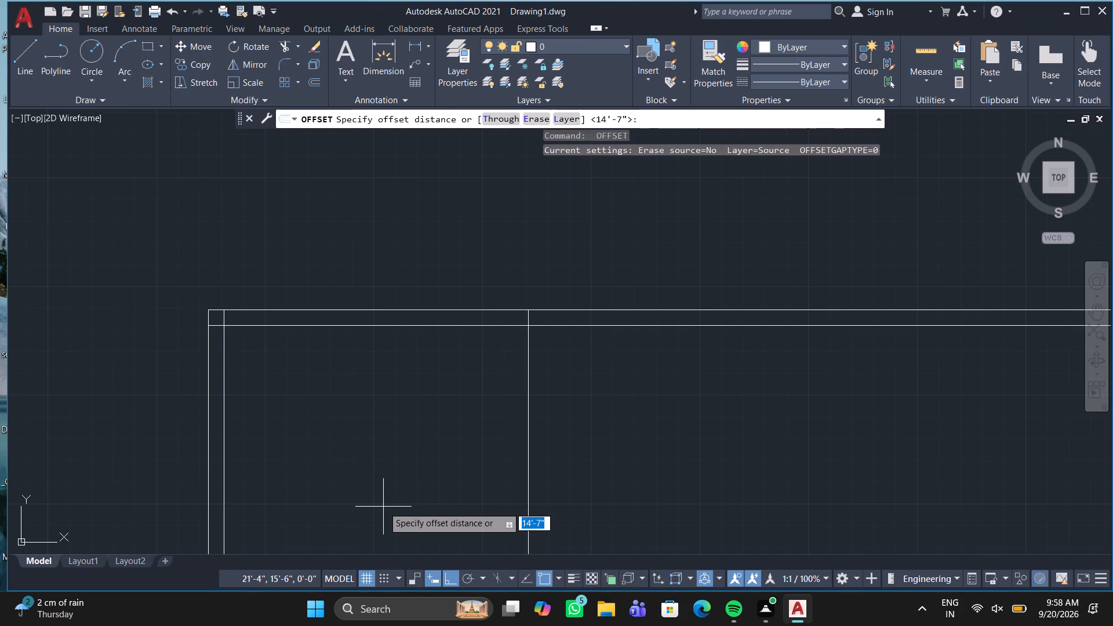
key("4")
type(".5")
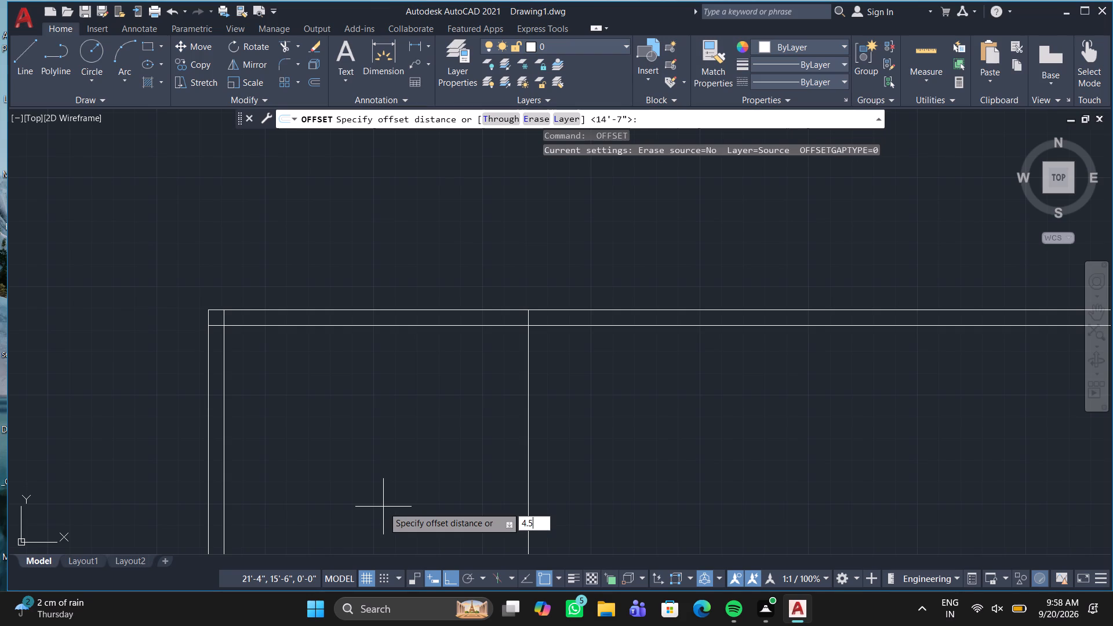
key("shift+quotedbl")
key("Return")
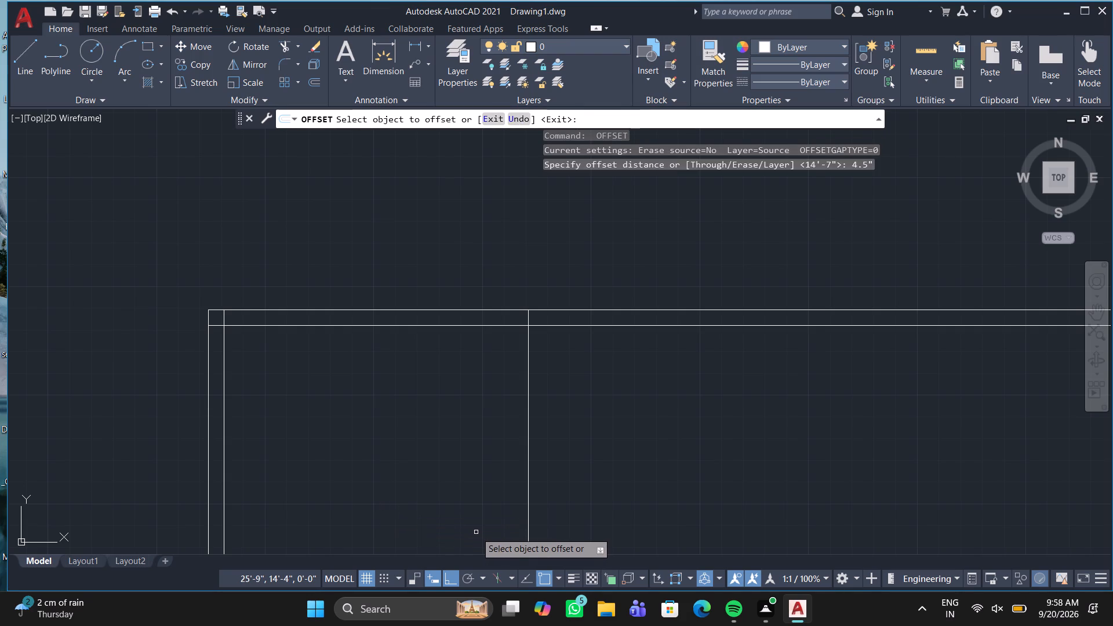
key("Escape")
Offset the vertical line at the far side of the first room 9" to the right to form a wall.
key("o")
key("Return")
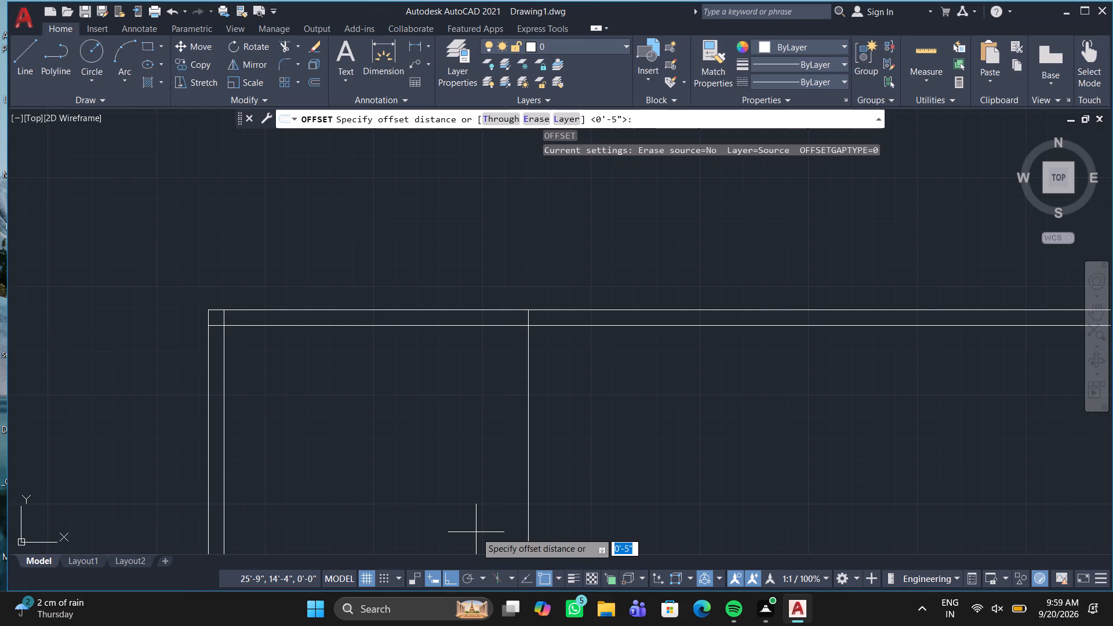
key("9")
key("shift+quotedbl")
key("Return")
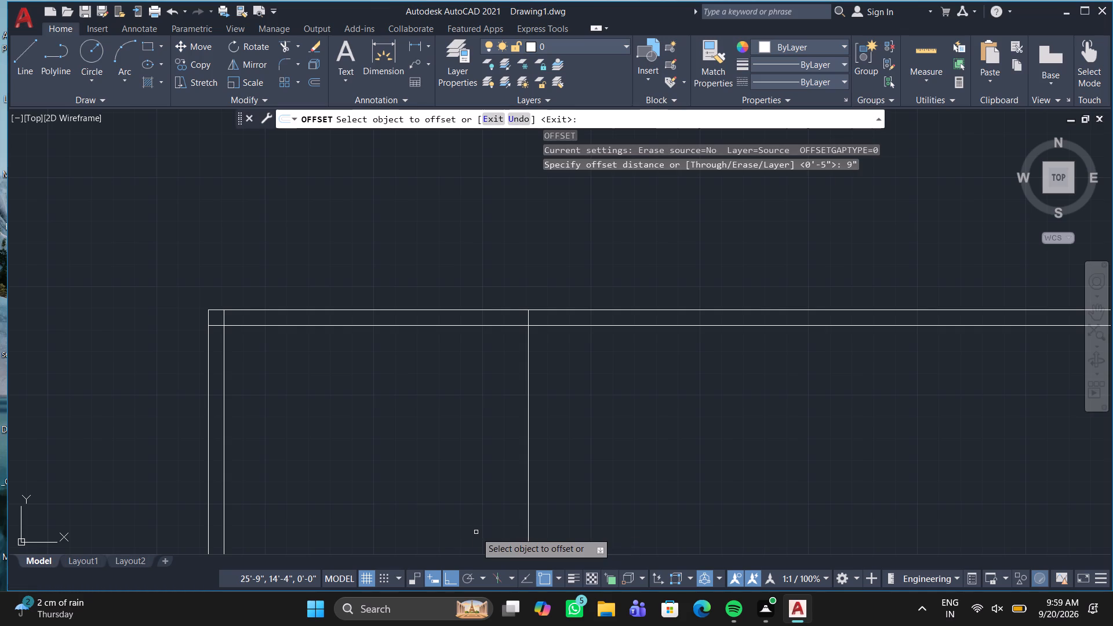
left_click(528, 520)
left_click(553, 520)
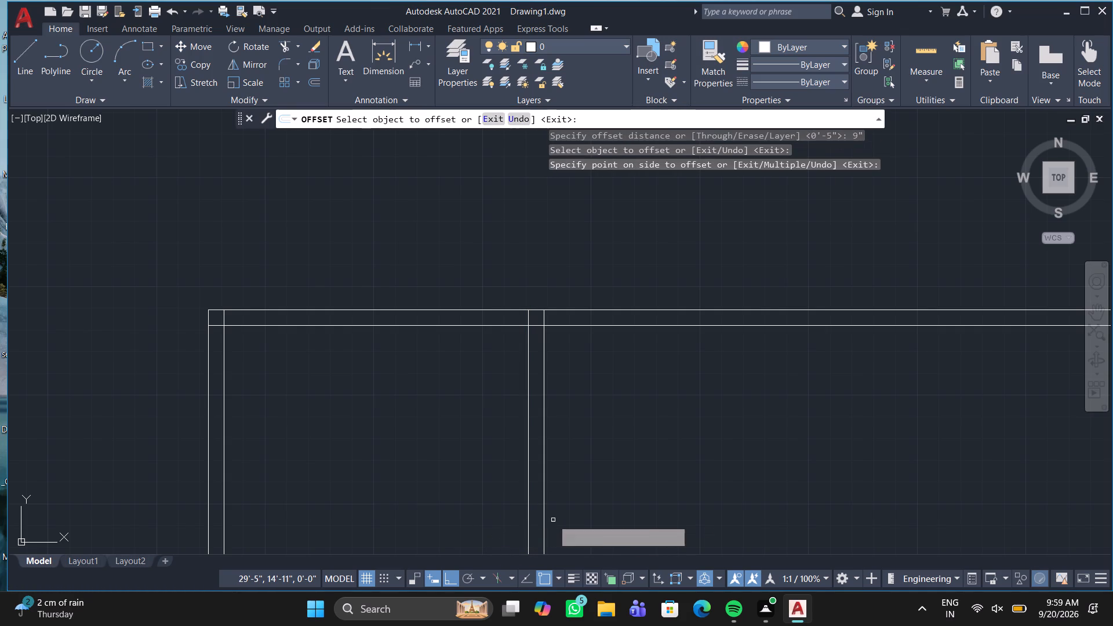
Offset the right-hand line of the second 9" vertical wall 26'11" to the right.
scroll(479, 493, "down", 2)
middle_click_drag(417, 460, 260, 444)
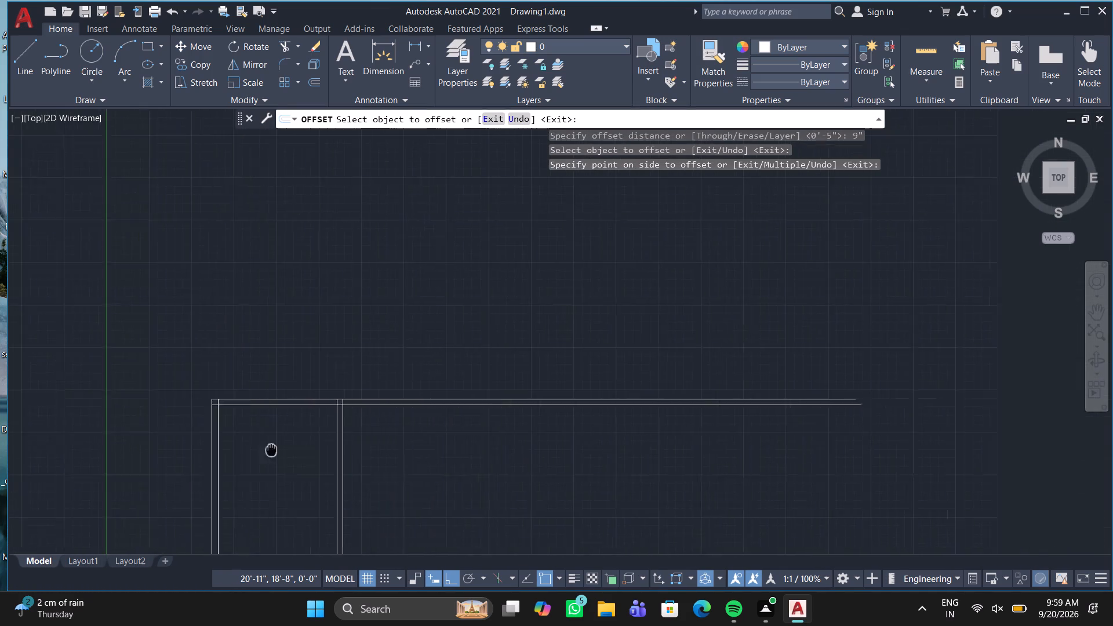
middle_click_drag(260, 444, 198, 417)
scroll(359, 445, "up", 2)
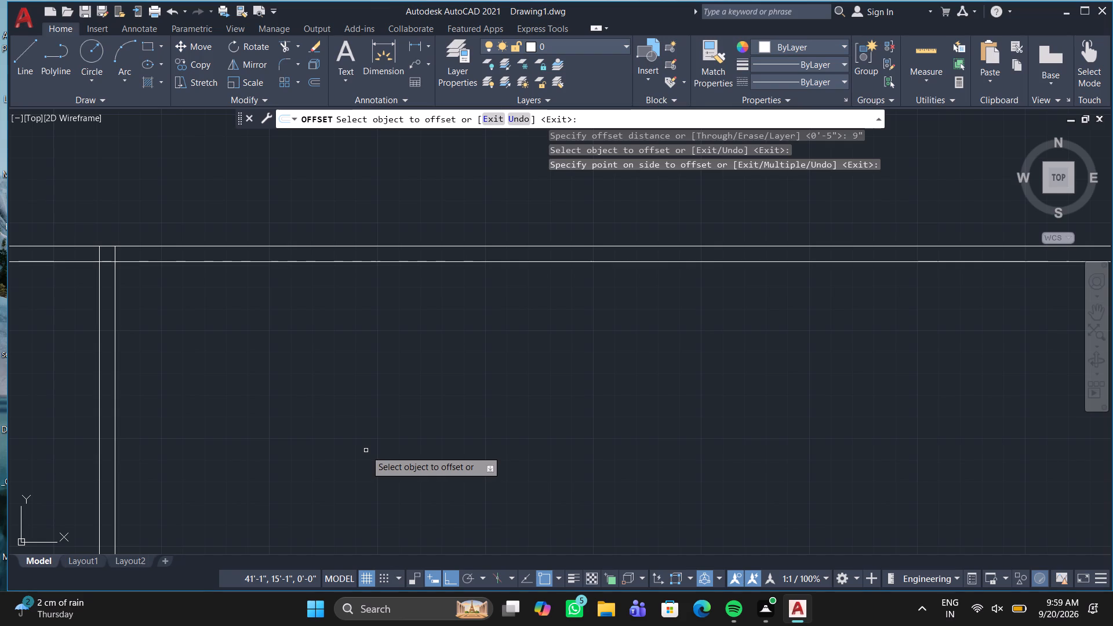
key("space")
key("space")
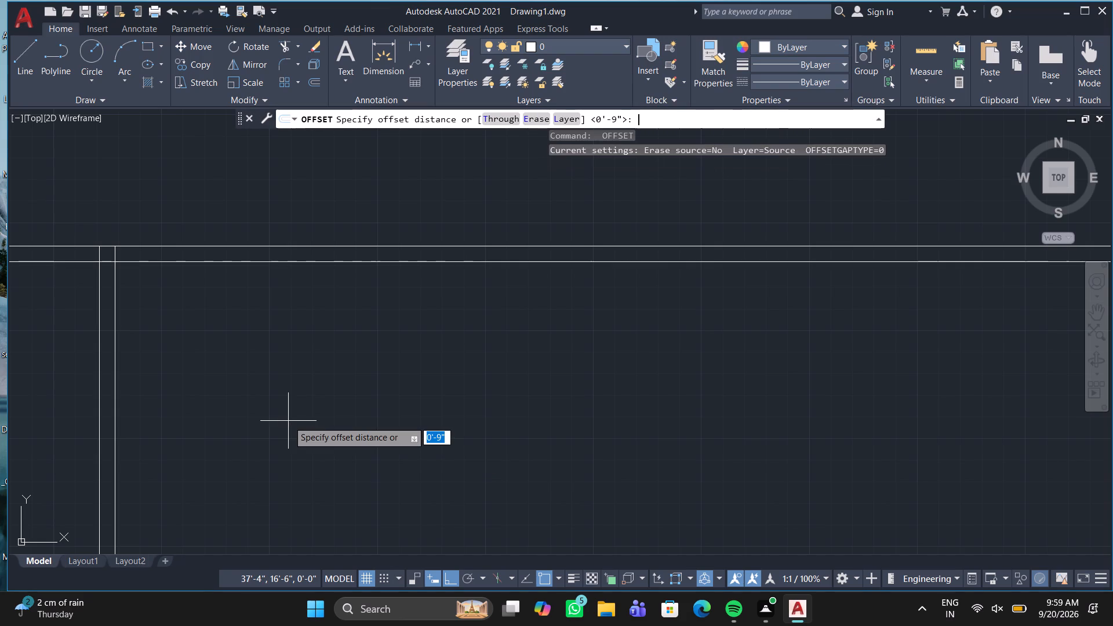
type("26'11")
key("shift+quotedbl")
key("Return")
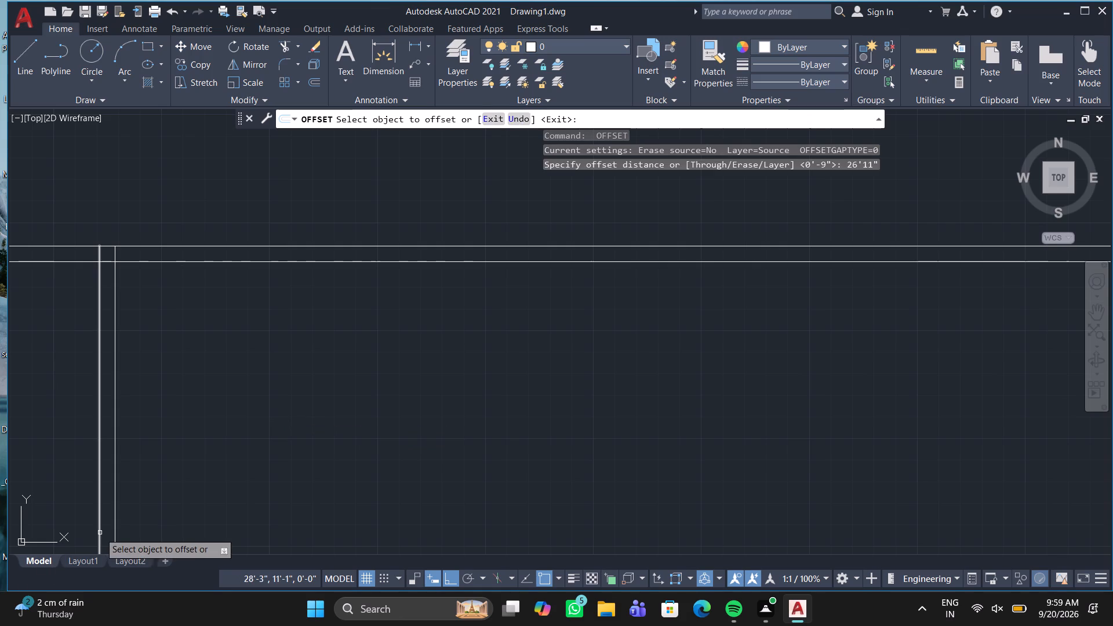
left_click(115, 516)
left_click(281, 523)
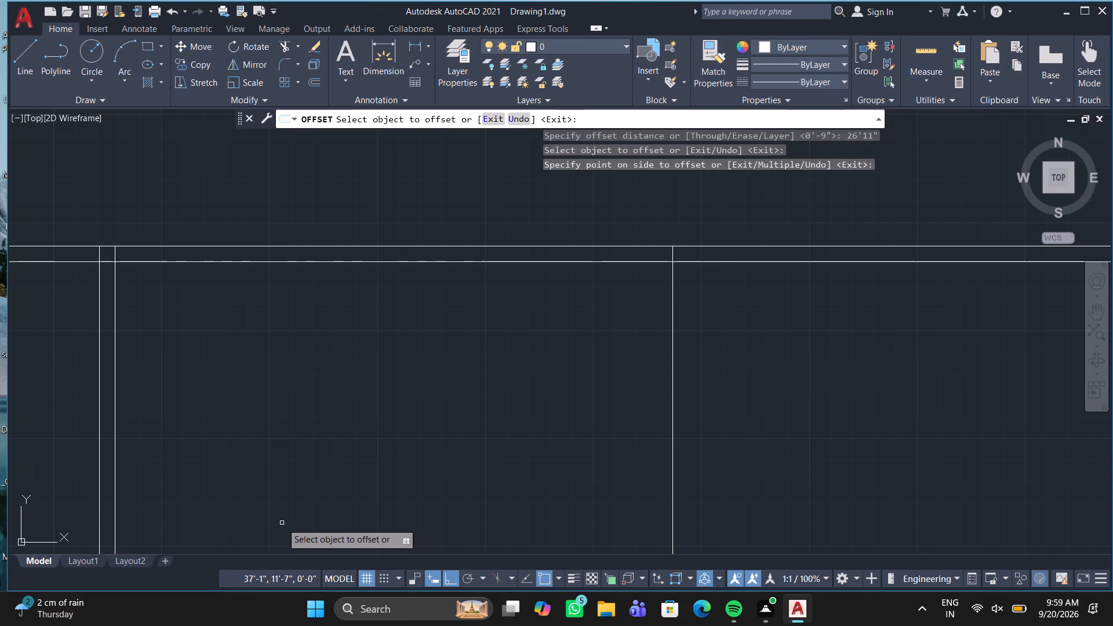
key("space")
Offset the rightmost vertical line 4.5" to the right to form a thin partition wall.
key("space")
type("4.5")
key("shift+quotedbl")
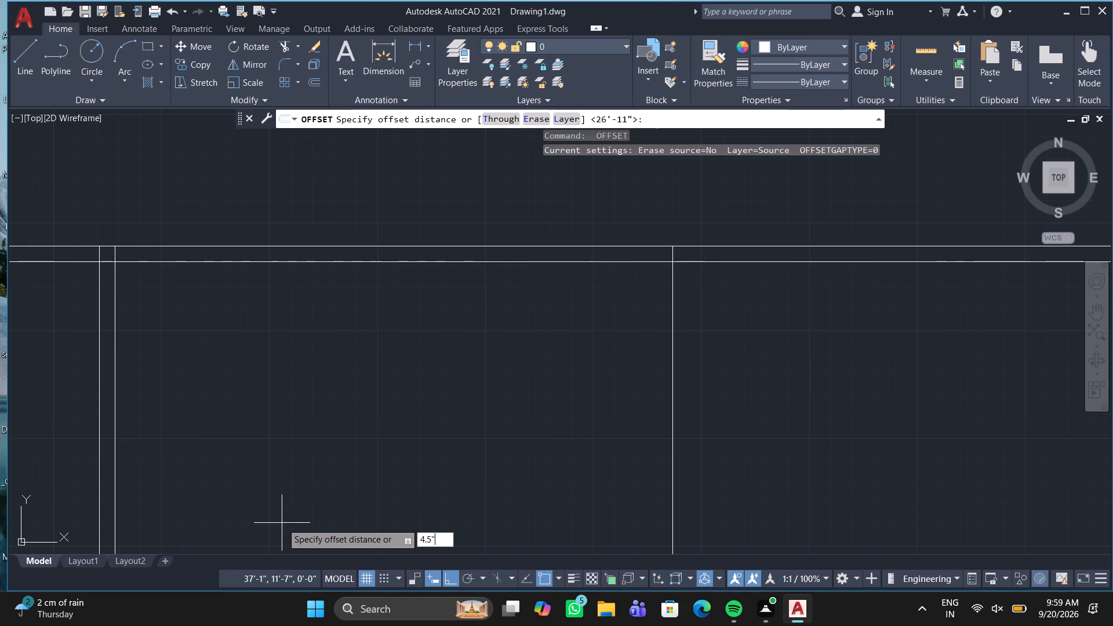
key("Return")
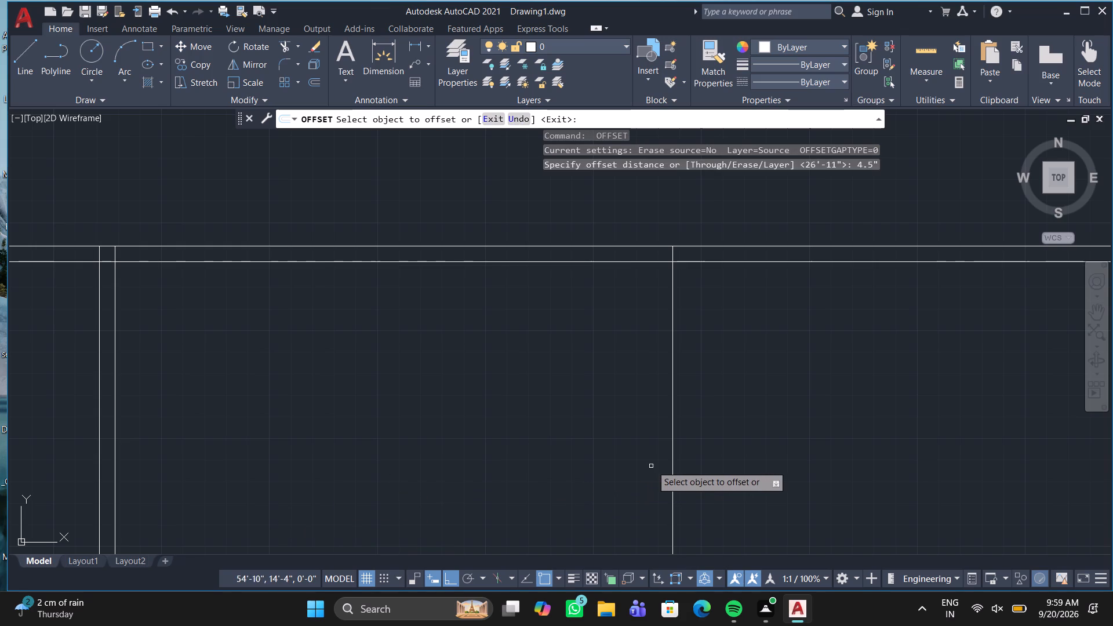
left_click(674, 454)
left_click(847, 444)
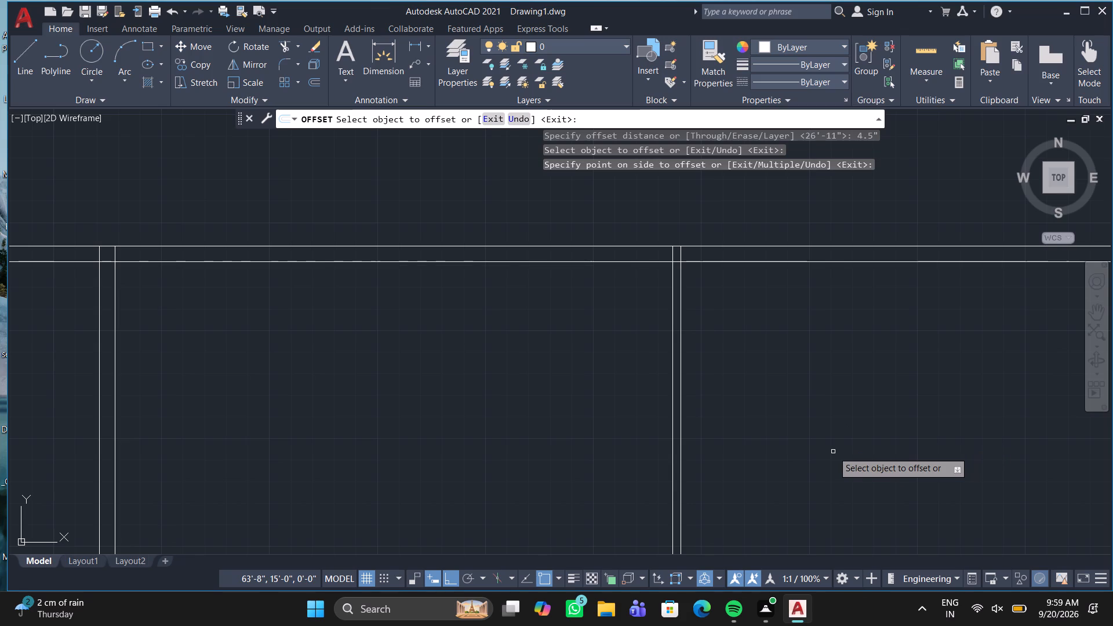
key("space")
Offset the right-hand line of the 4.5" partition wall 8'10" to the right.
key("space")
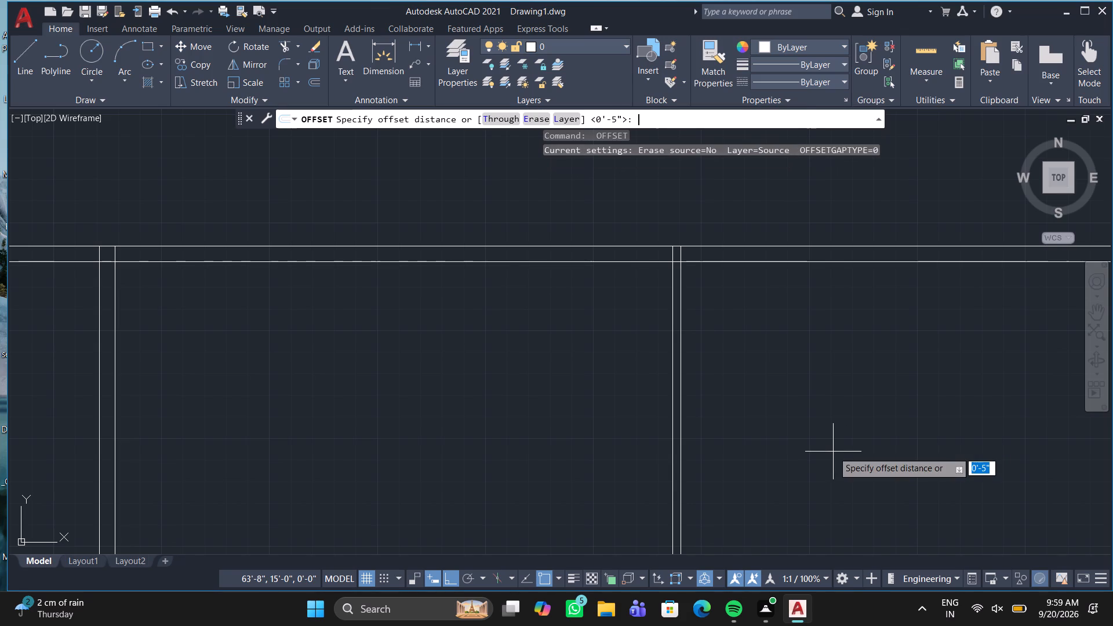
type("8'")
type("10")
key("shift+quotedbl")
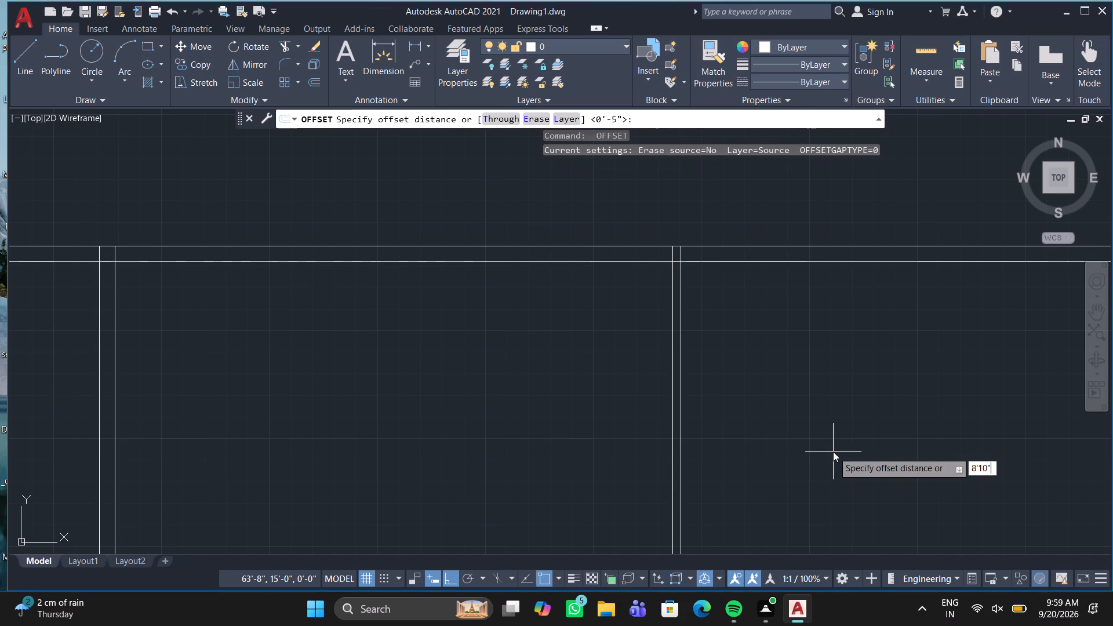
key("Return")
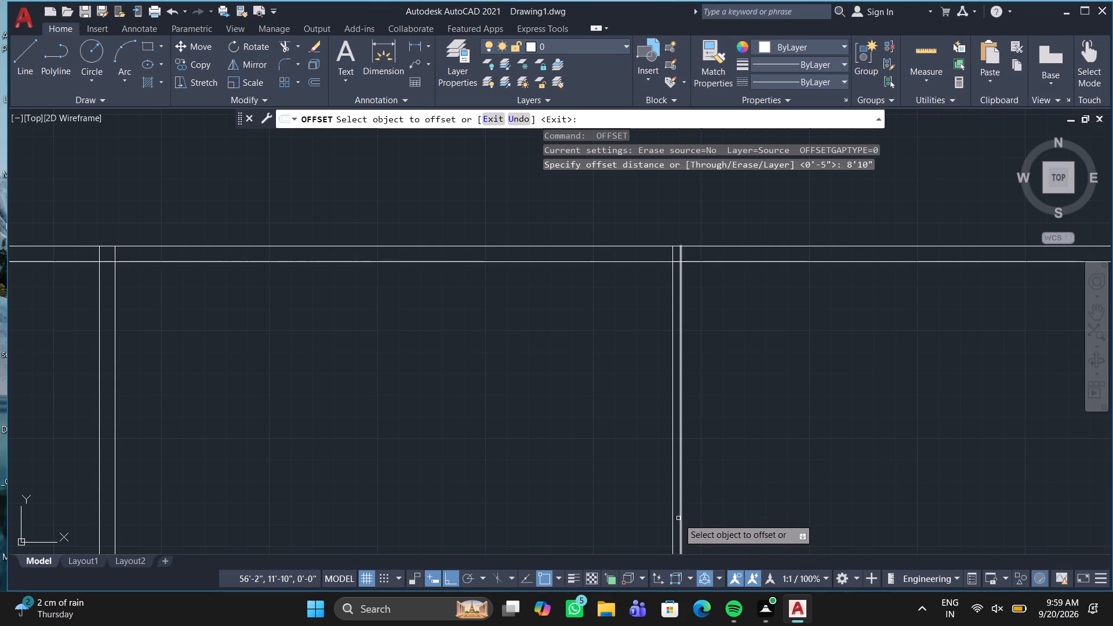
left_click(681, 520)
left_click(752, 510)
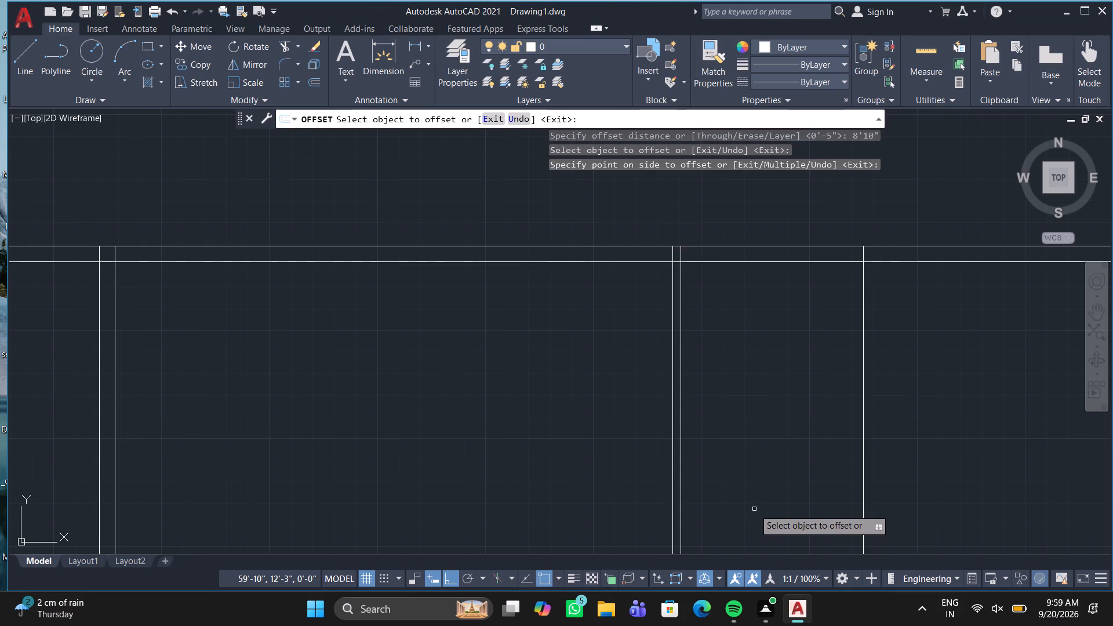
key("space")
Offset the new rightmost vertical line 9" to the right to form the outer wall.
key("space")
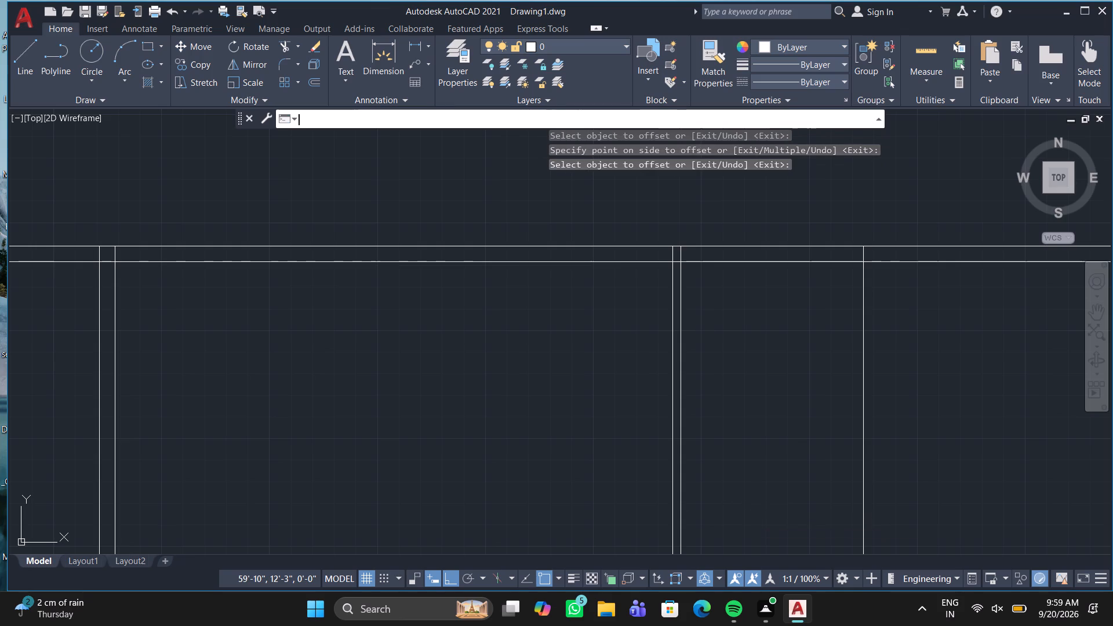
key("9")
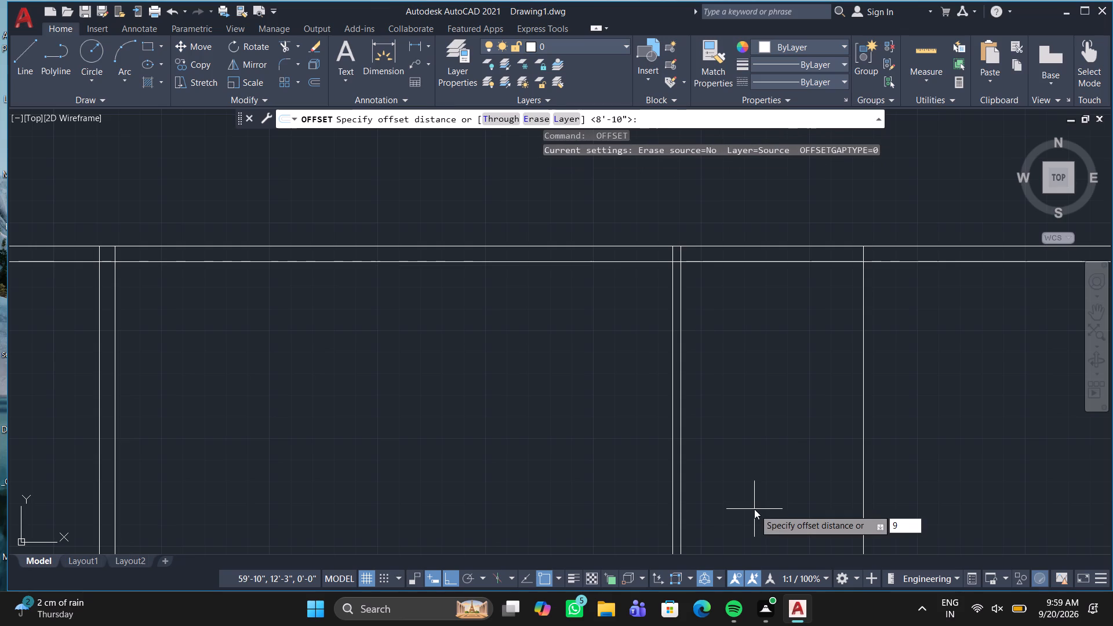
key("shift+quotedbl")
key("Return")
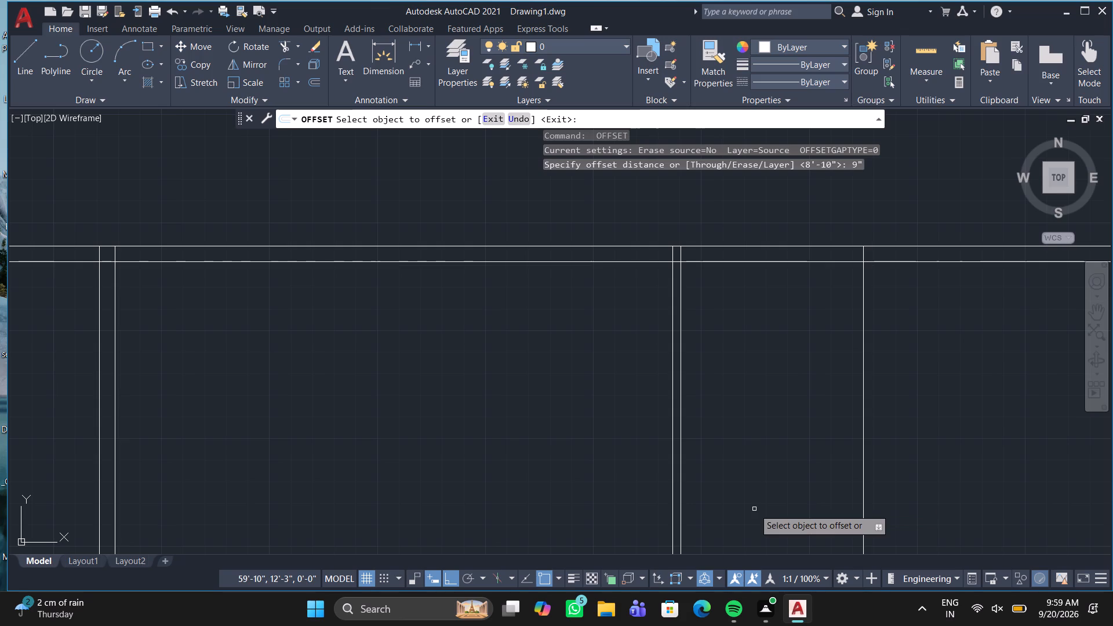
left_click(863, 478)
left_click(921, 485)
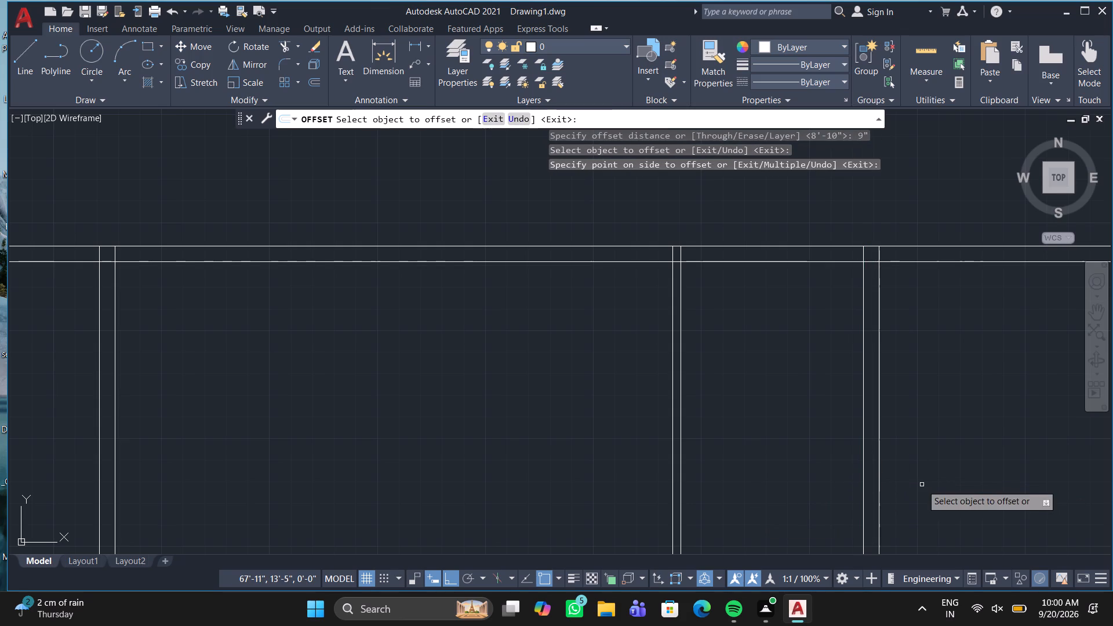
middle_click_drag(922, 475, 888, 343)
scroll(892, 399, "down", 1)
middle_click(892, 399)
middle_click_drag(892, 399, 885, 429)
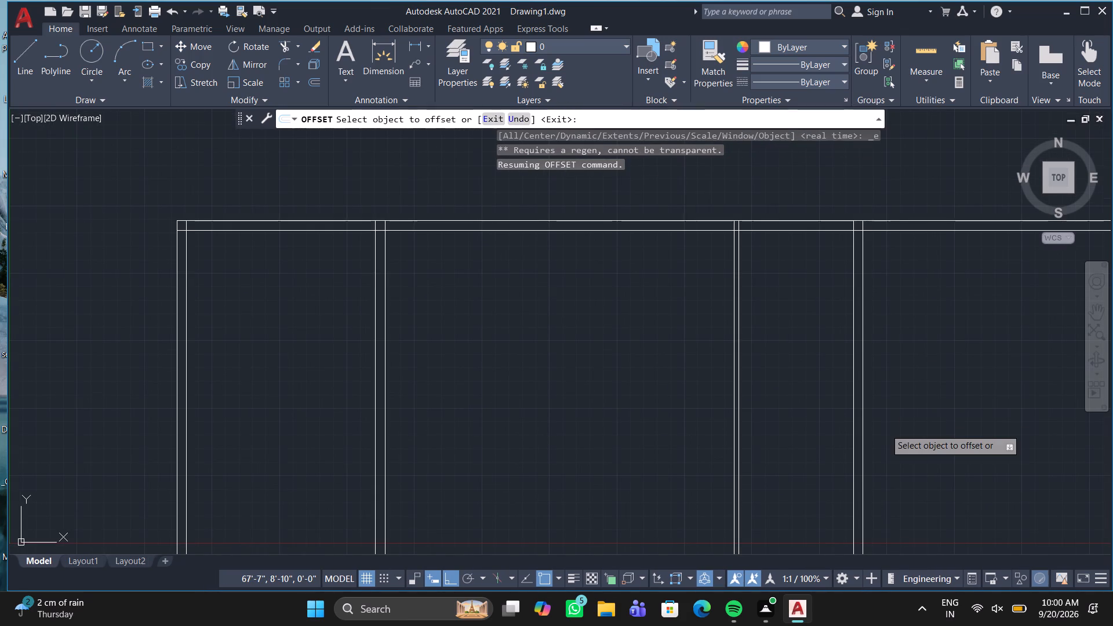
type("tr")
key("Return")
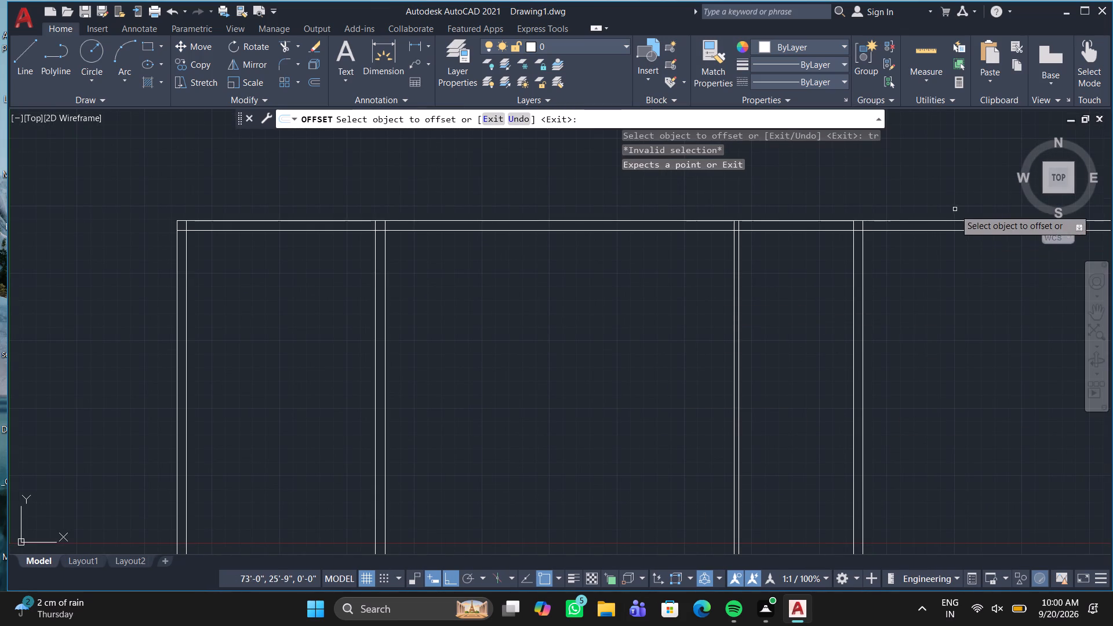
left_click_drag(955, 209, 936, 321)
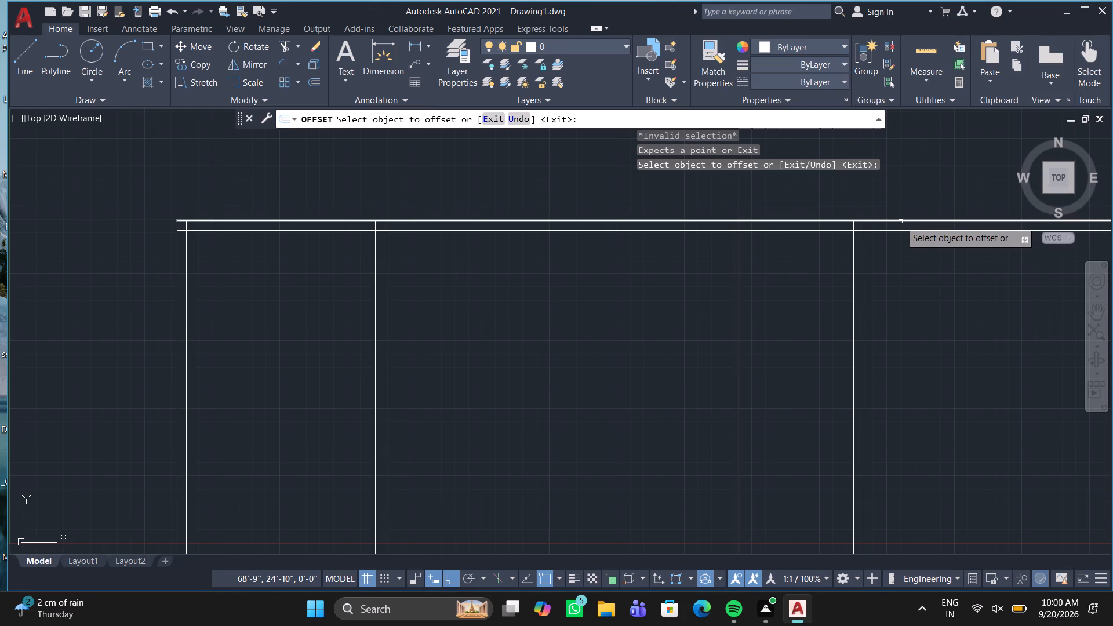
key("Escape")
Trim both horizontal lines of the top wall where they extend past the outer line of the rightmost 9" wall.
type("tr")
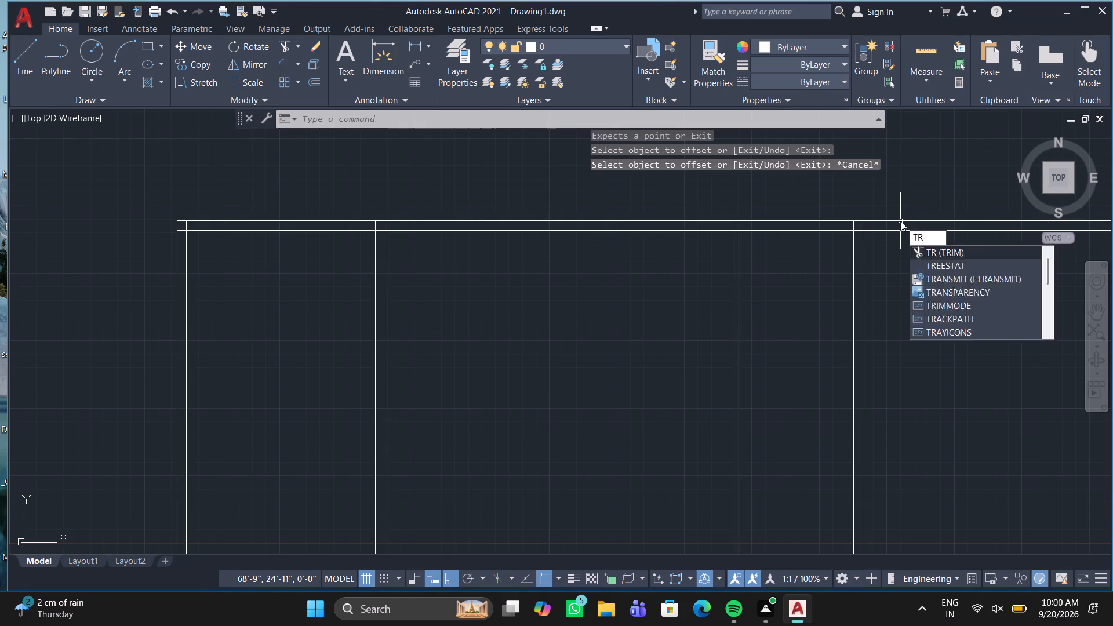
key("Return")
left_click_drag(907, 205, 919, 349)
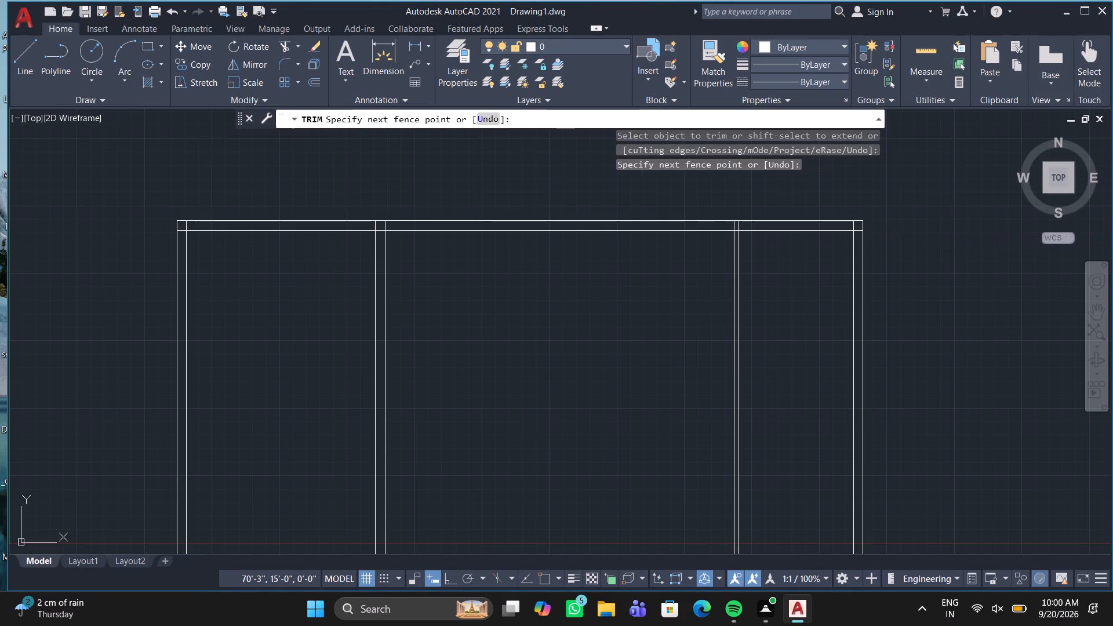
middle_click_drag(654, 390, 813, 321)
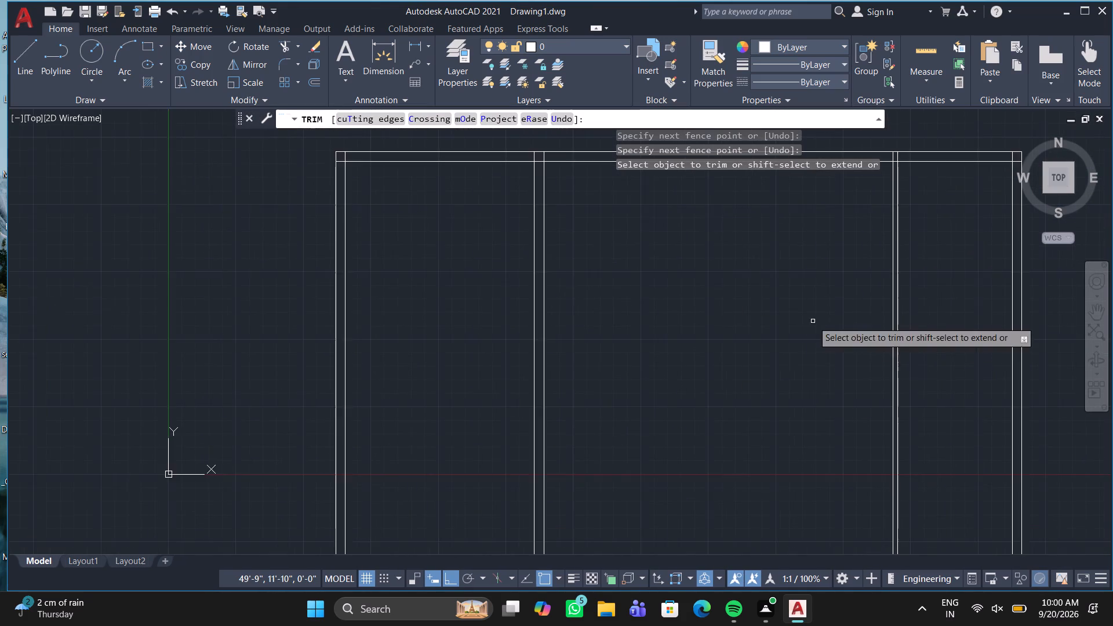
scroll(777, 363, "down", 1)
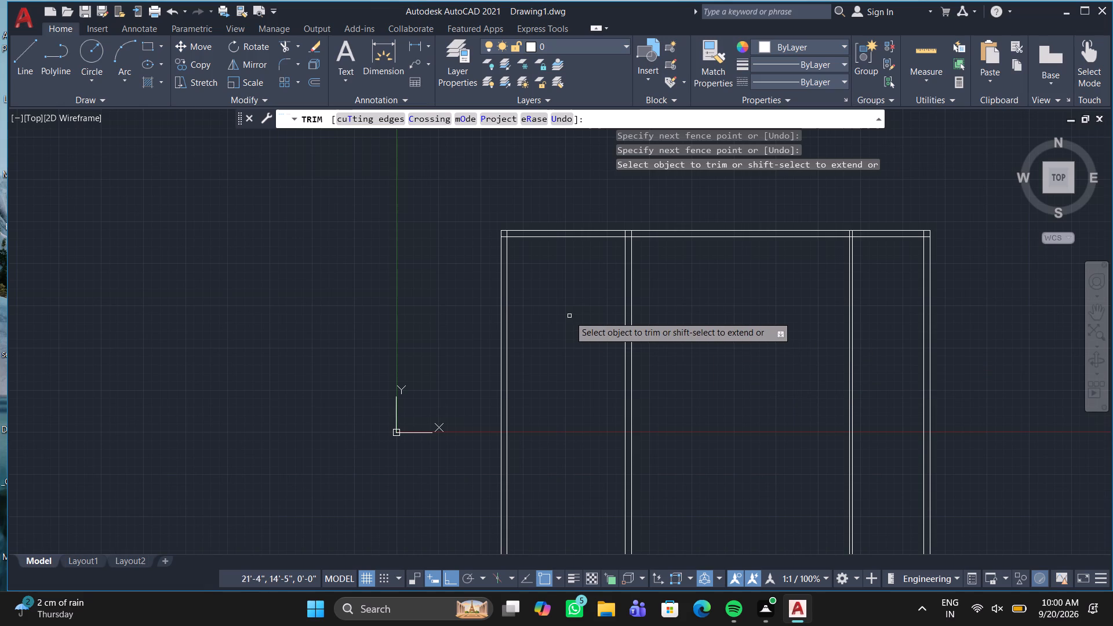
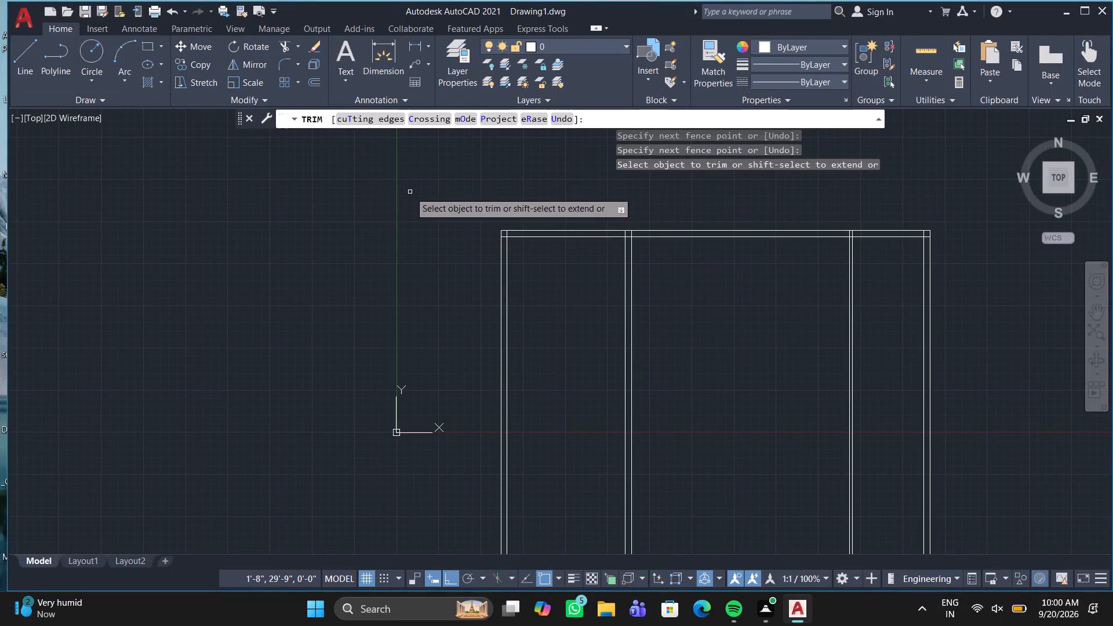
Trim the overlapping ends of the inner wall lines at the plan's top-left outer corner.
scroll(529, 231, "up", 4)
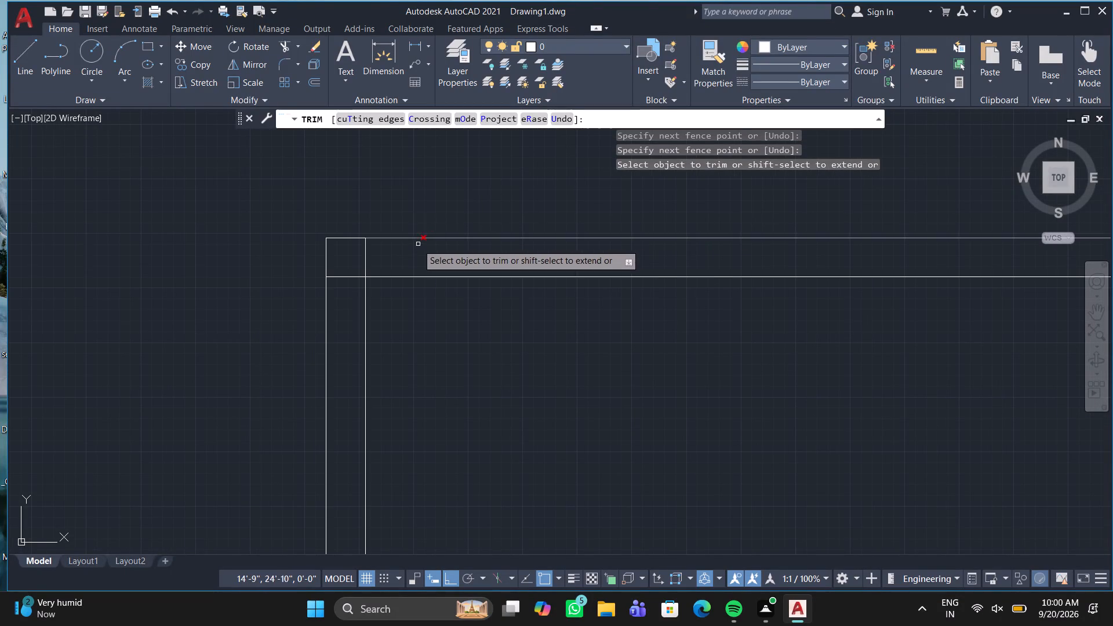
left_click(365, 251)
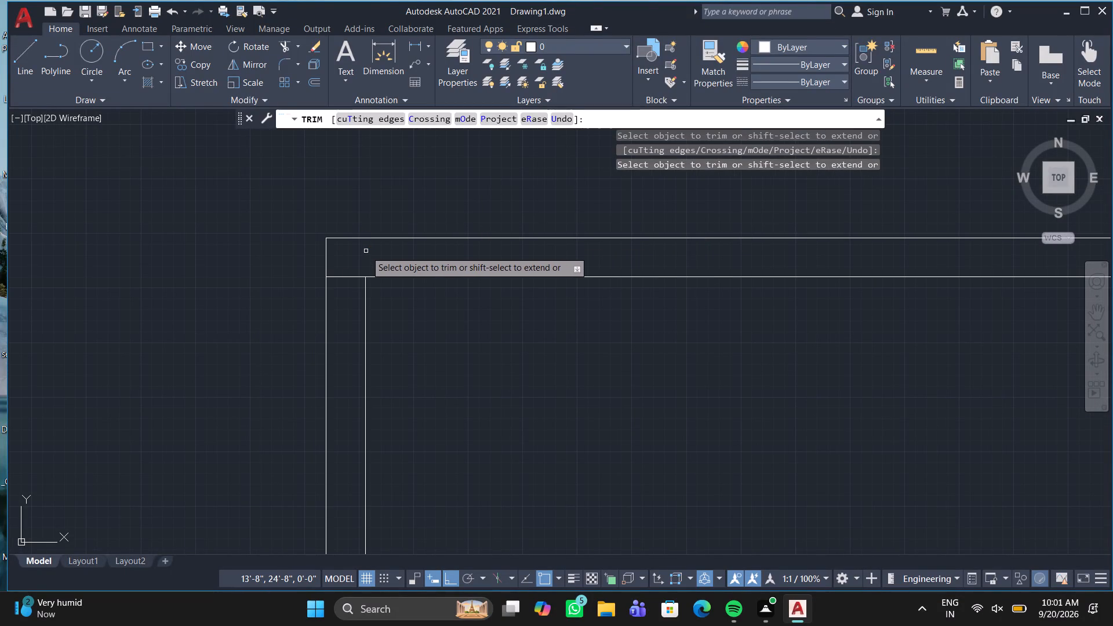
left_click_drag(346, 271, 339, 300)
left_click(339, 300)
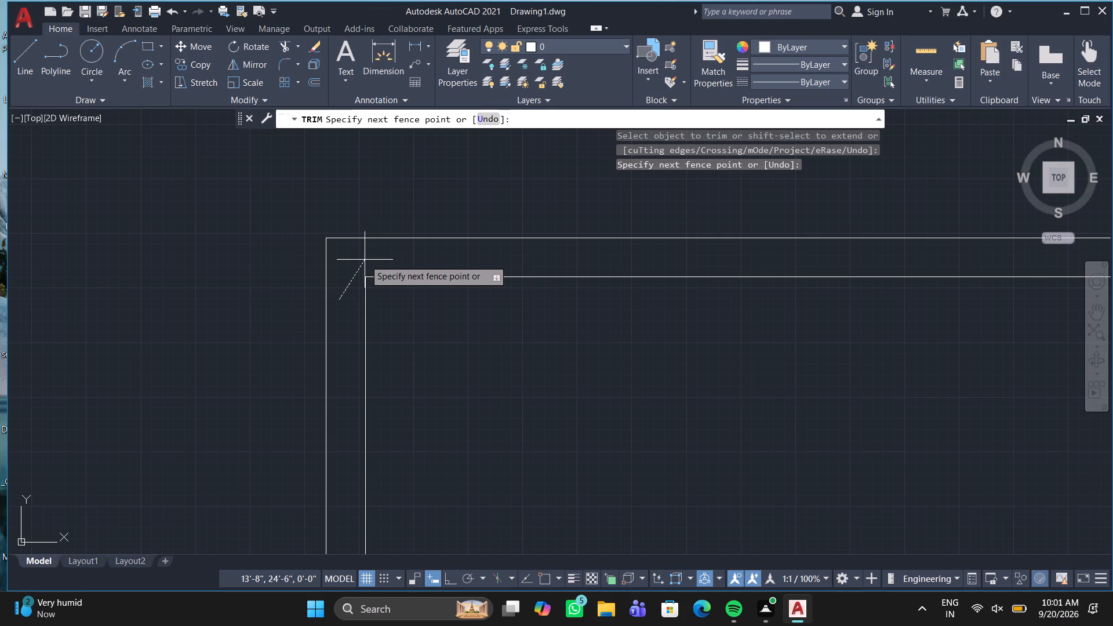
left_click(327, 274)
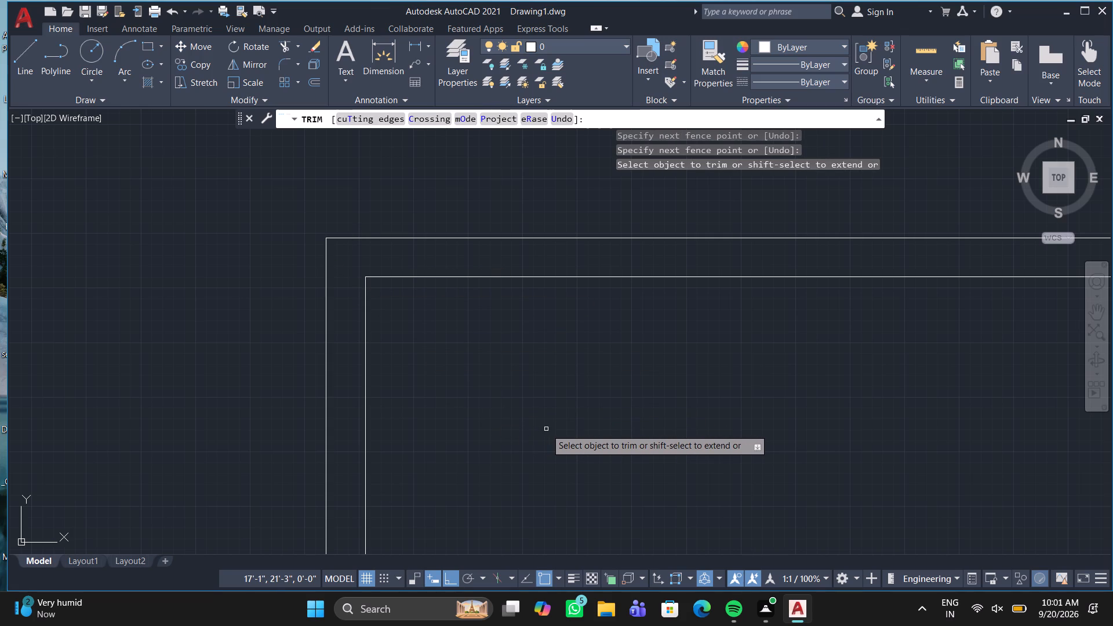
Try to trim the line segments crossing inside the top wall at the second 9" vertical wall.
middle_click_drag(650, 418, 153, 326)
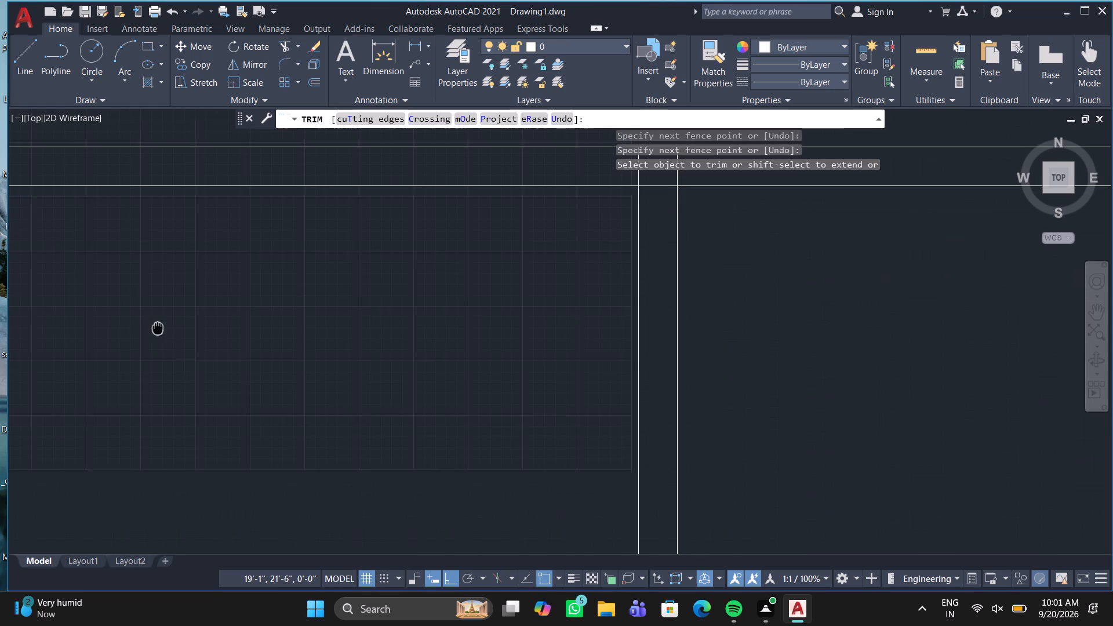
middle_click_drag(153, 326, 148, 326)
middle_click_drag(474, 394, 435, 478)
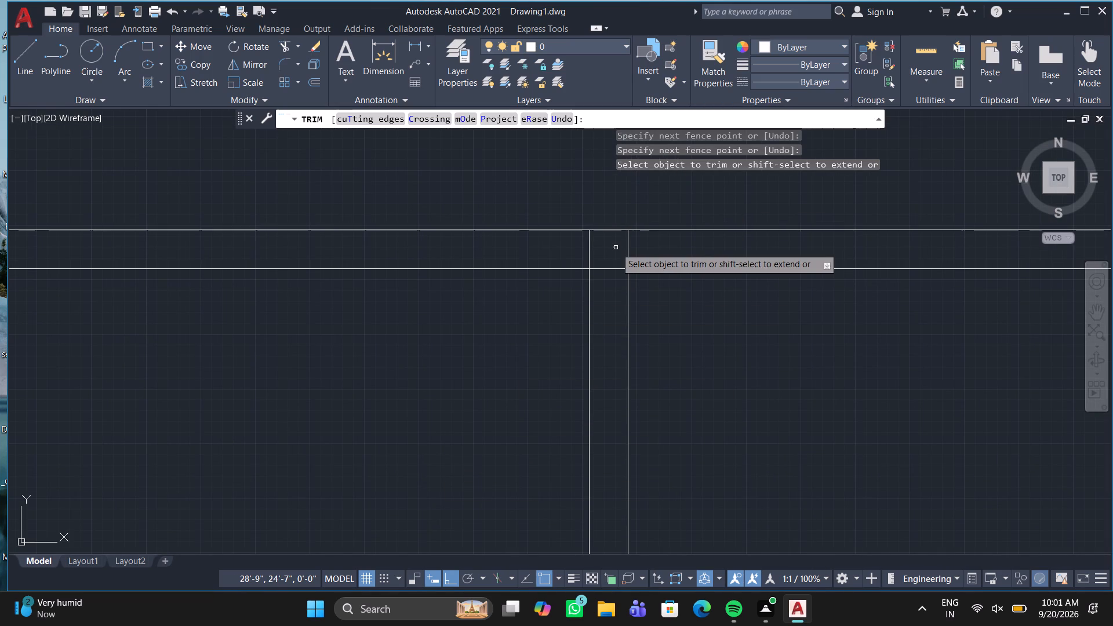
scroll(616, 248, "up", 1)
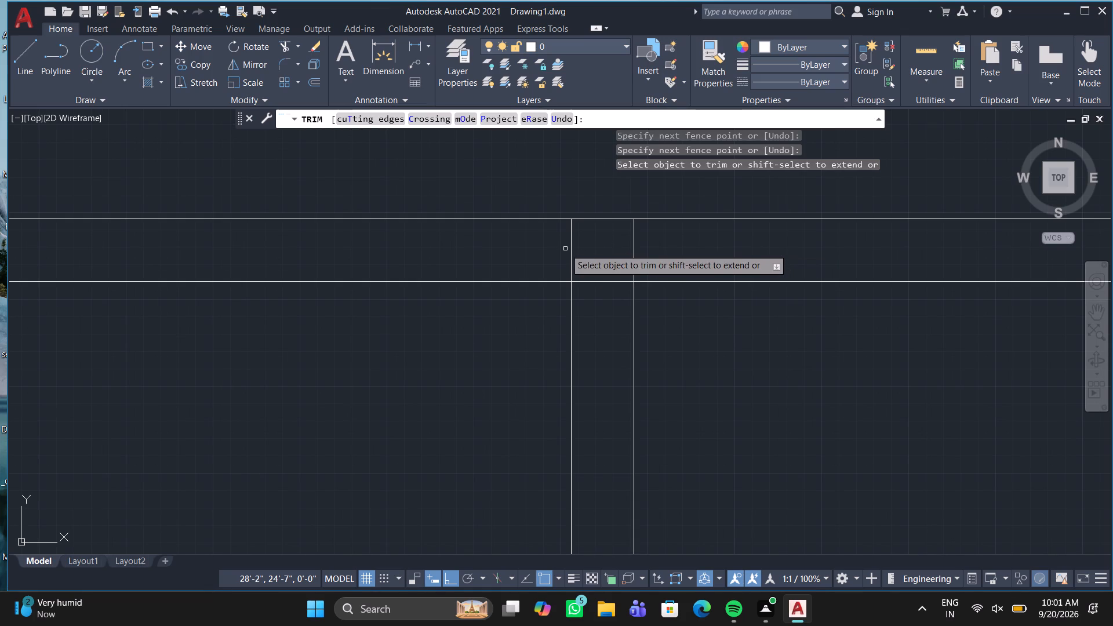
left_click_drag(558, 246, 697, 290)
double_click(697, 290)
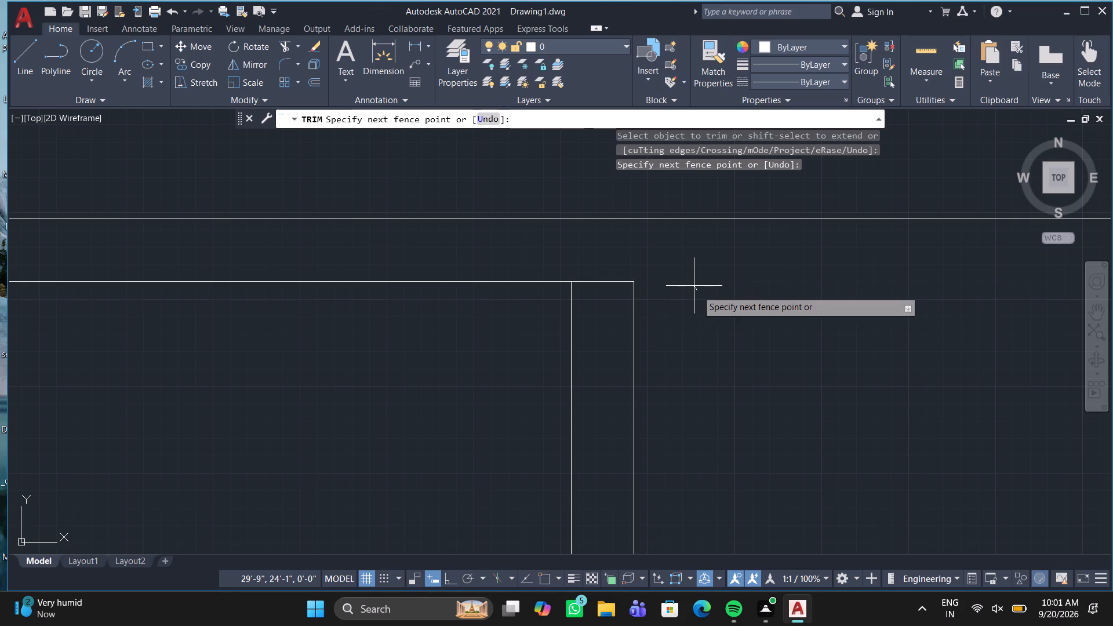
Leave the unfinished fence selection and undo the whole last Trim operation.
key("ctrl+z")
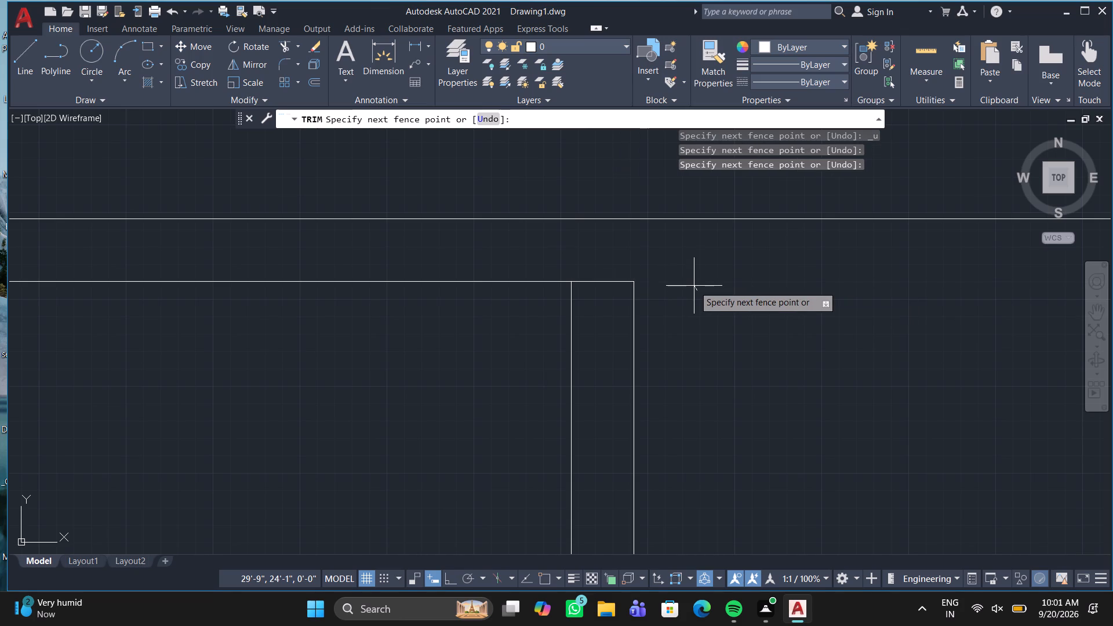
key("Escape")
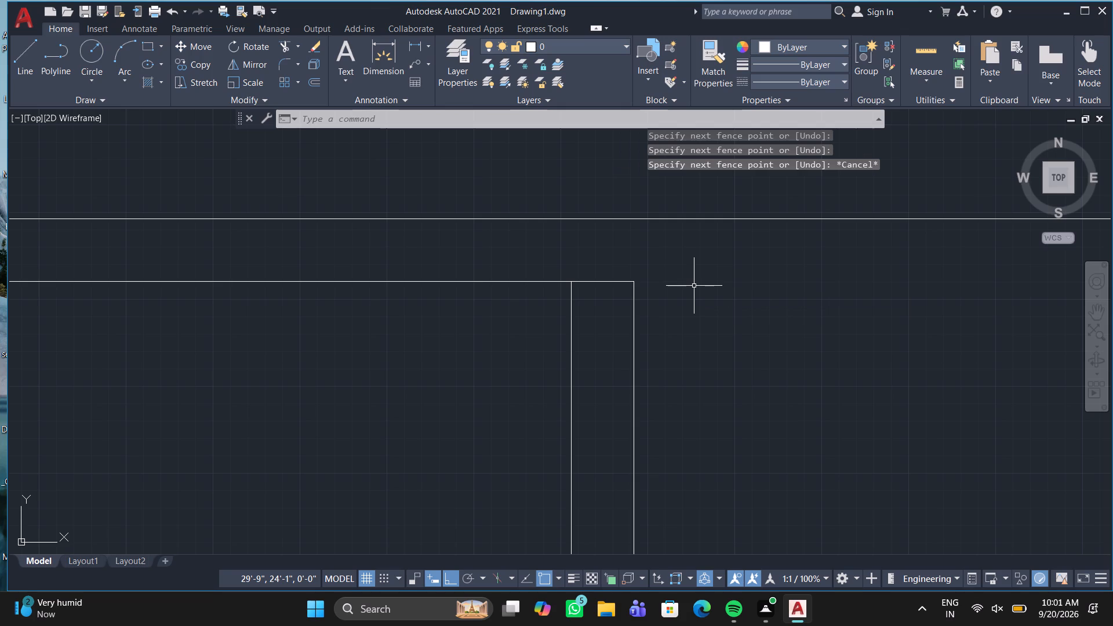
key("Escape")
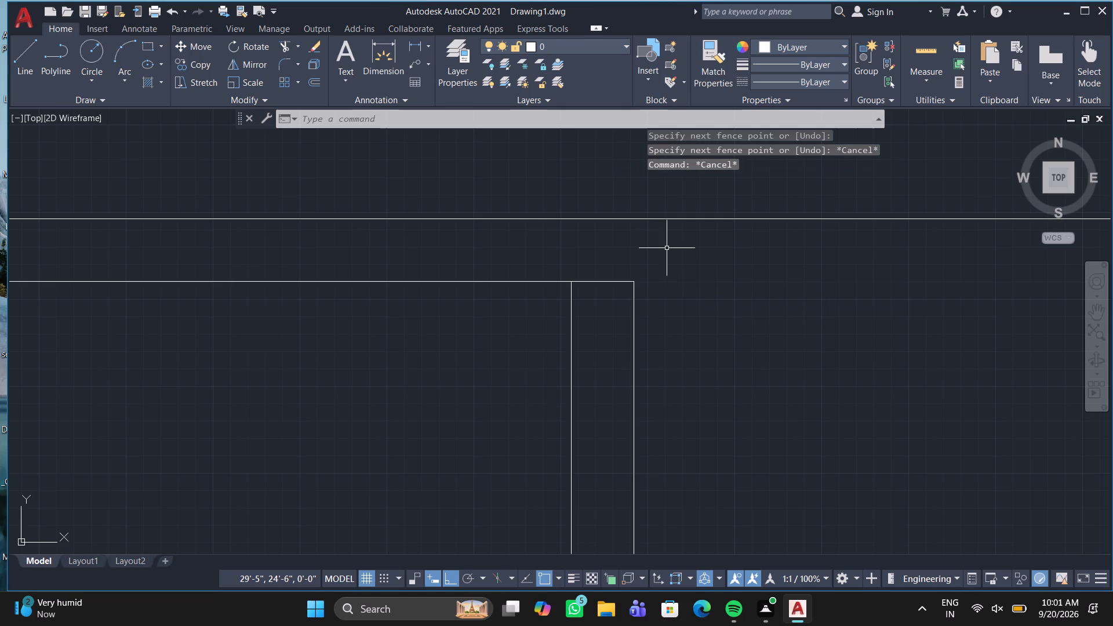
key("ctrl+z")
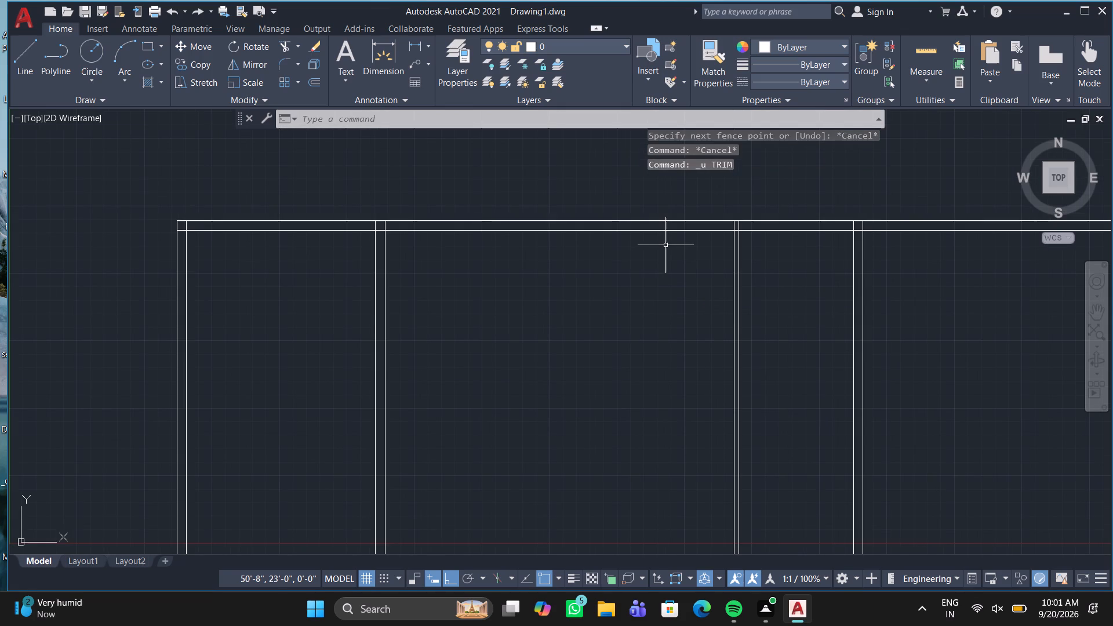
Trim the overlapping ends of the inner vertical and inner horizontal lines at the plan's top-left wall corner.
type("tr")
key("Return")
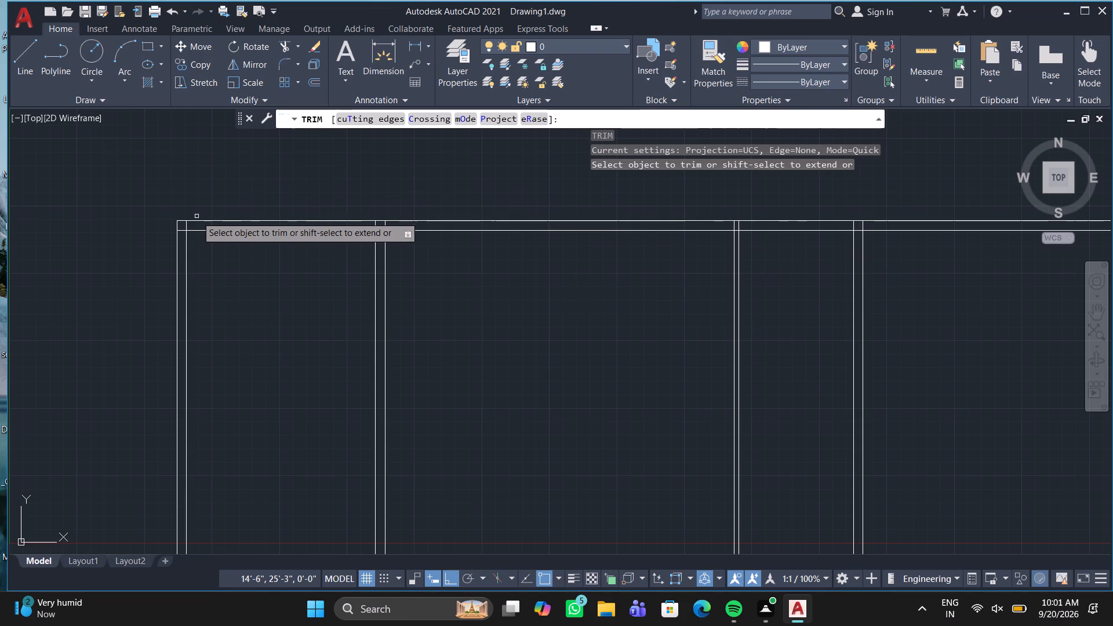
scroll(176, 221, "up", 7)
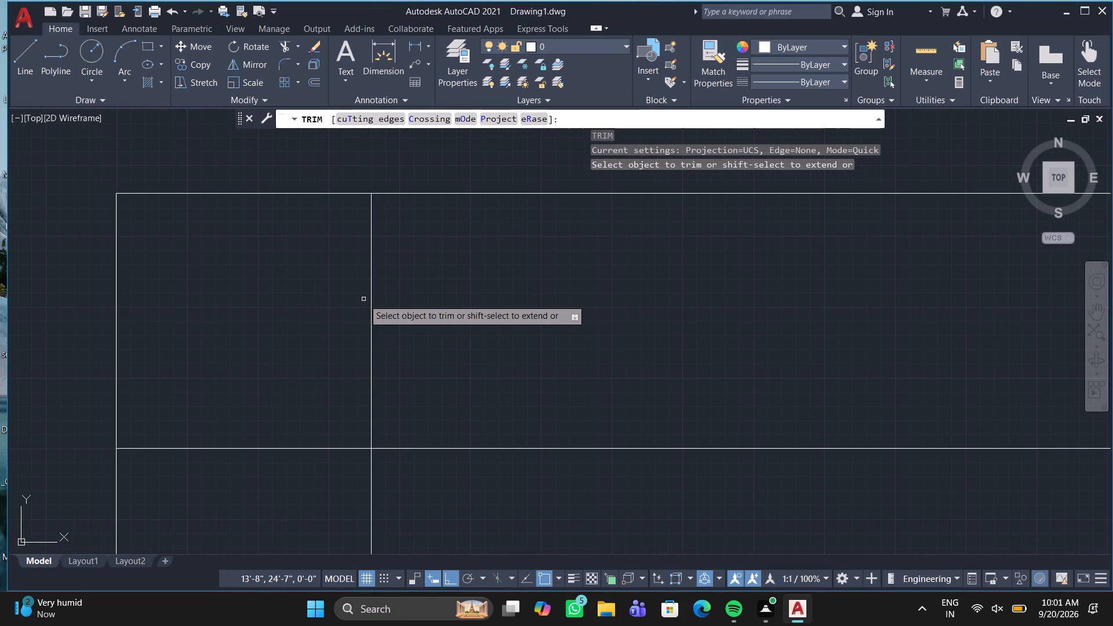
left_click_drag(389, 303, 354, 304)
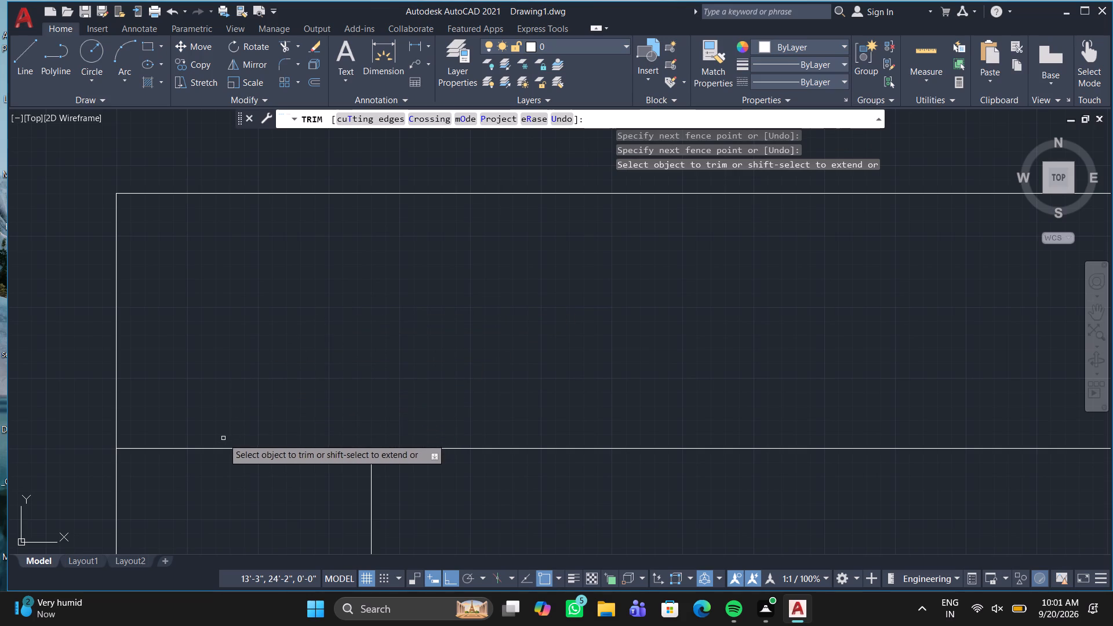
left_click(215, 455)
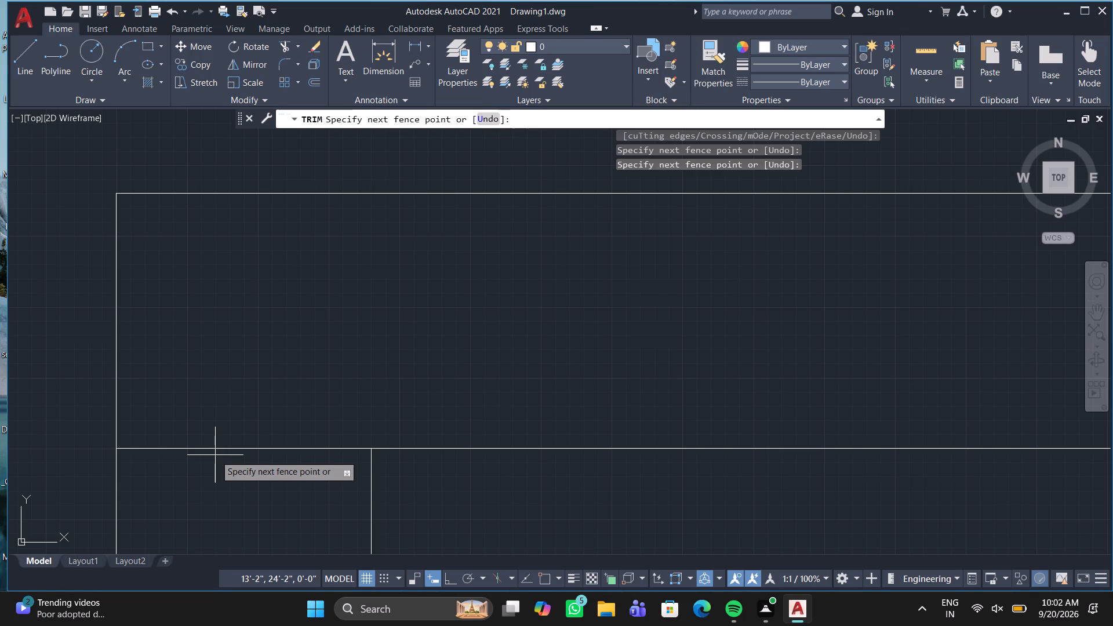
left_click_drag(214, 456, 243, 418)
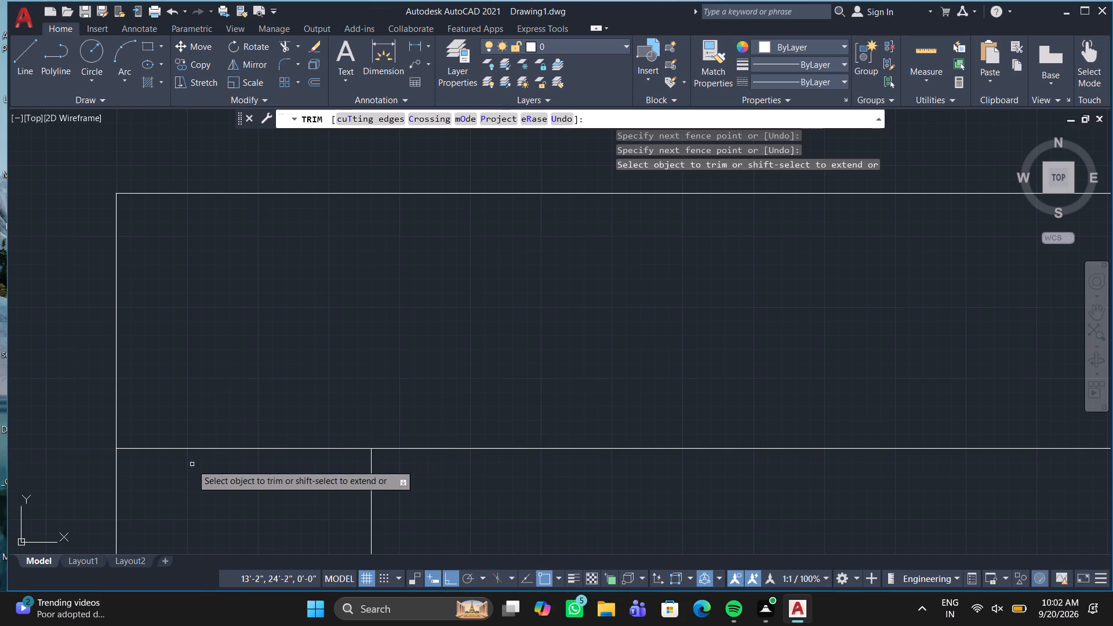
left_click(227, 446)
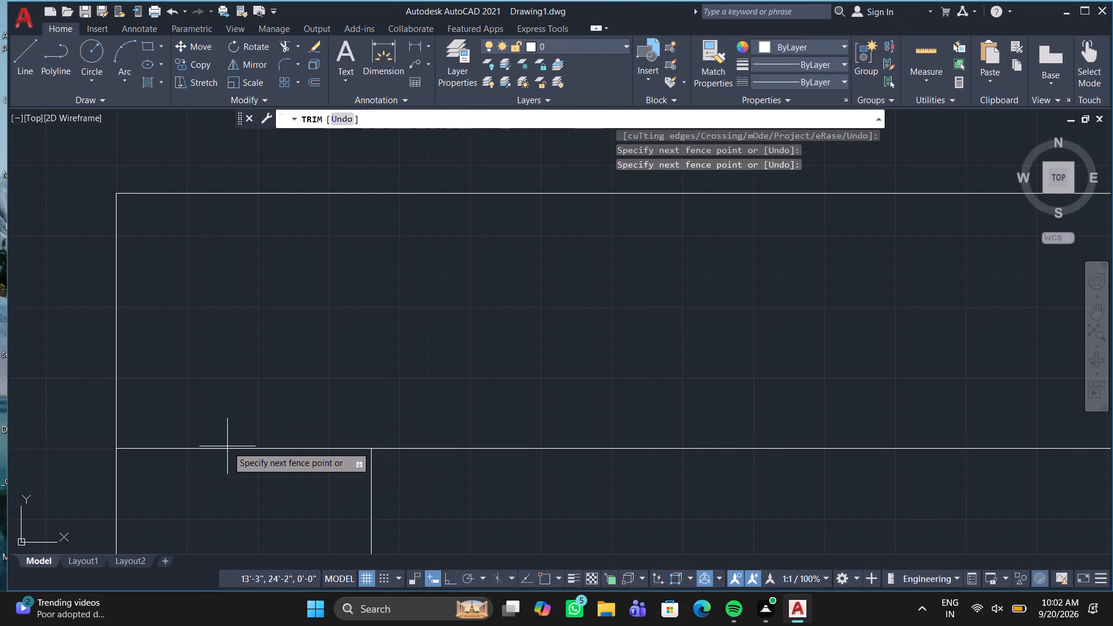
left_click(211, 477)
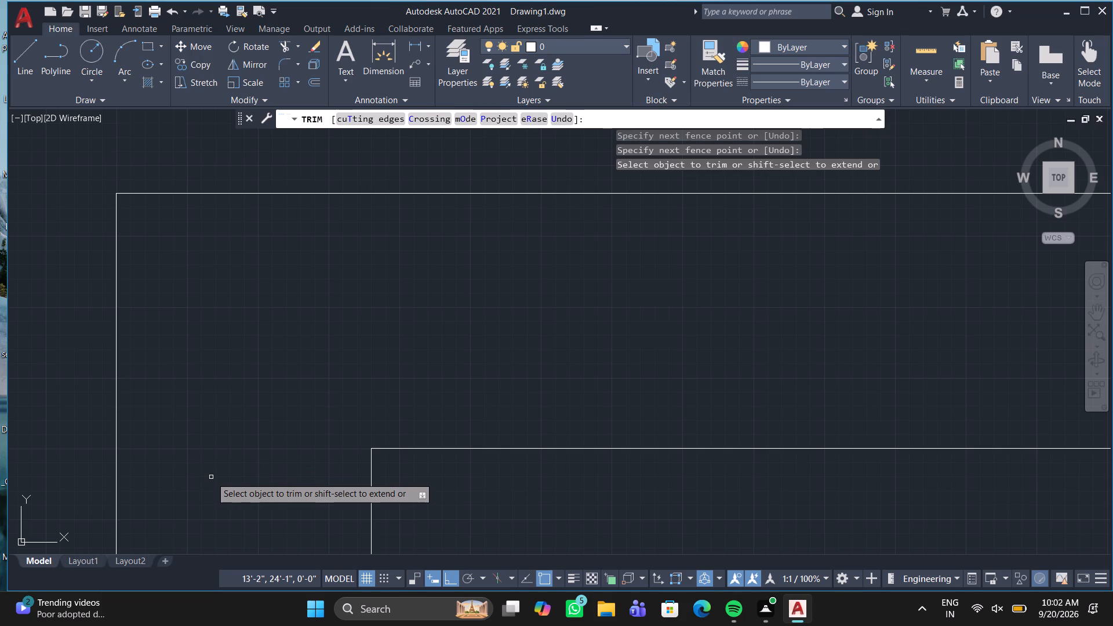
Trim the crossing segments where the second 9" vertical wall meets the top wall, opening the junction.
scroll(268, 428, "down", 5)
scroll(360, 385, "down", 5)
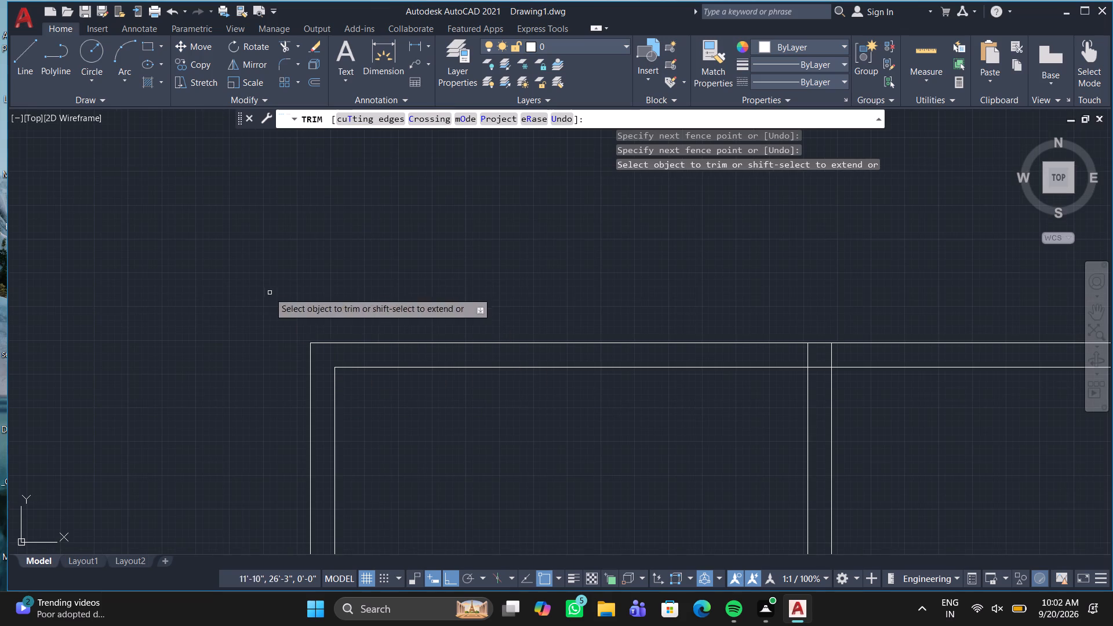
scroll(821, 362, "up", 4)
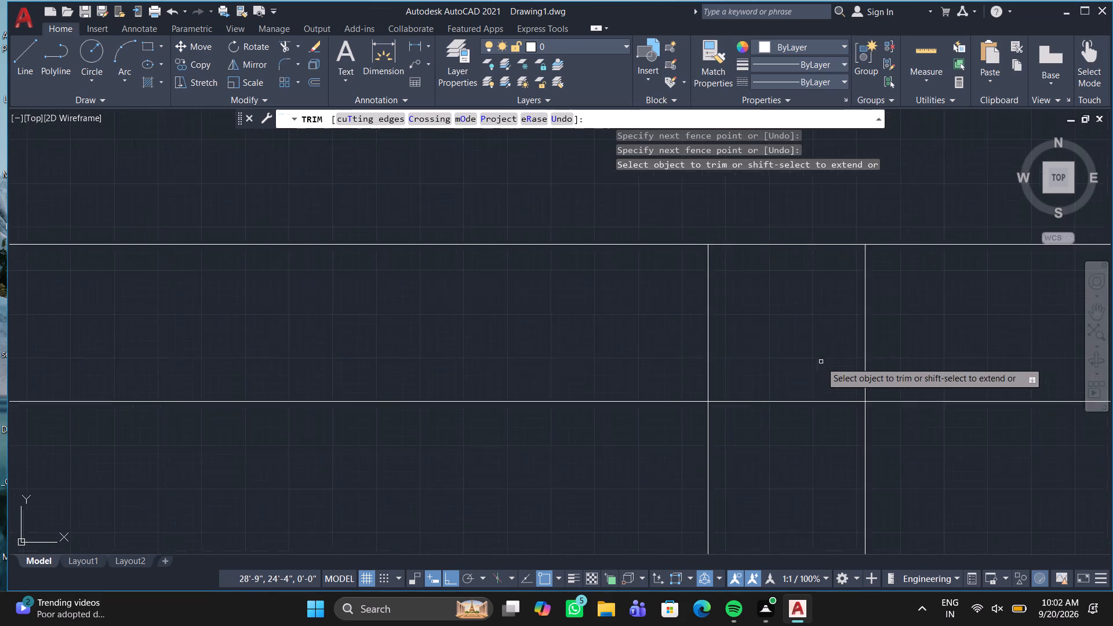
scroll(821, 362, "up", 1)
left_click_drag(596, 310, 892, 330)
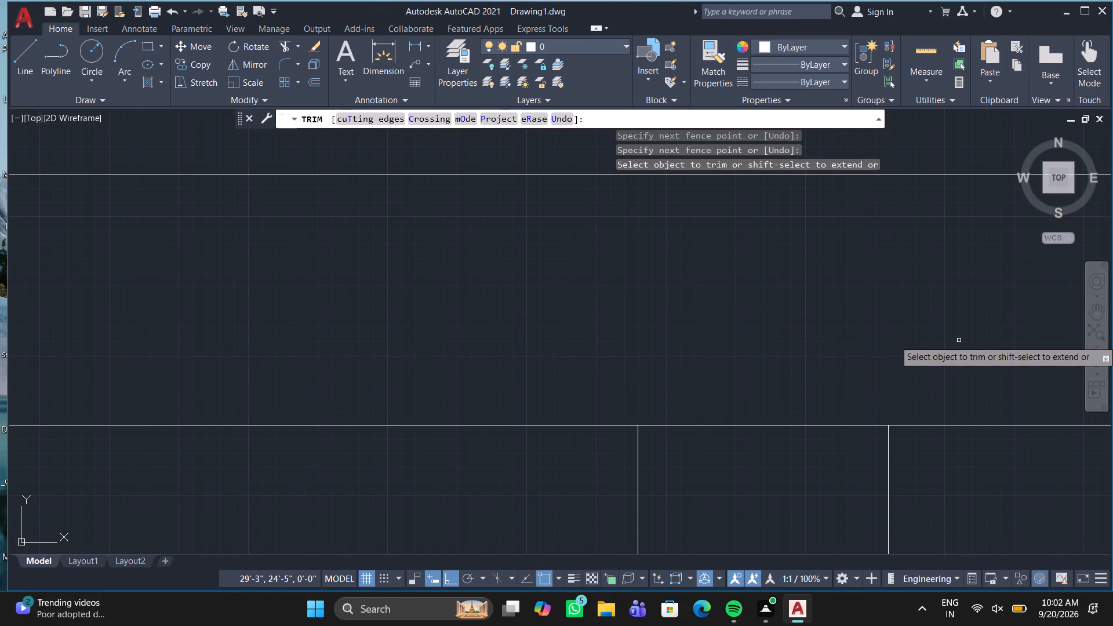
left_click(752, 424)
scroll(729, 291, "down", 6)
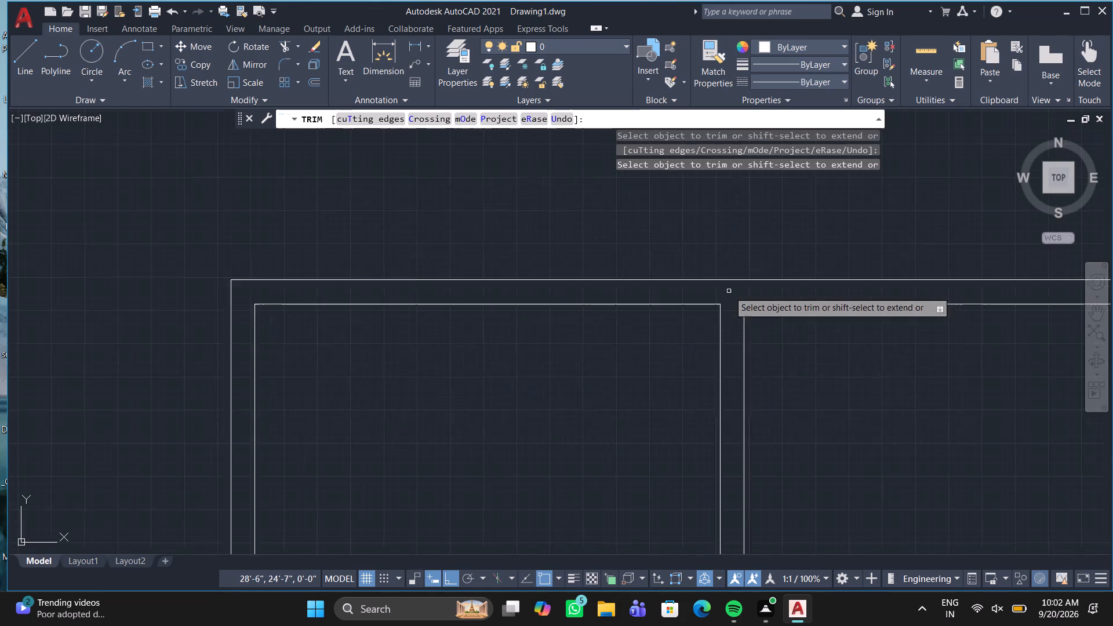
Trim the crossing segments where the 4.5" partition meets the top wall, opening the junction.
middle_click_drag(807, 379, 0, 387)
scroll(807, 379, "down", 1)
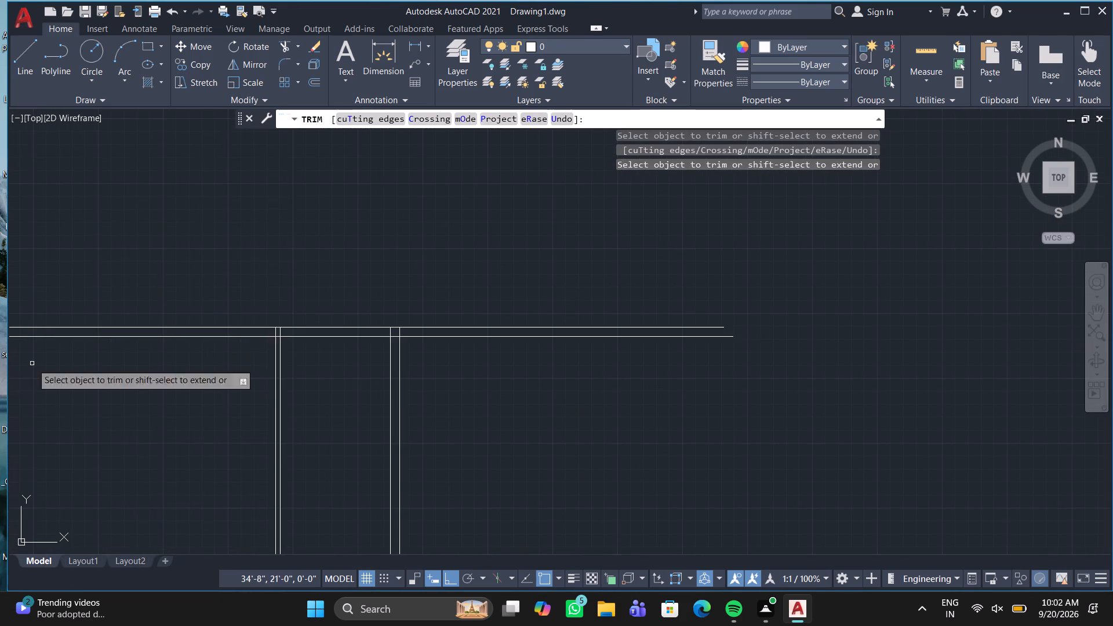
scroll(268, 340, "up", 4)
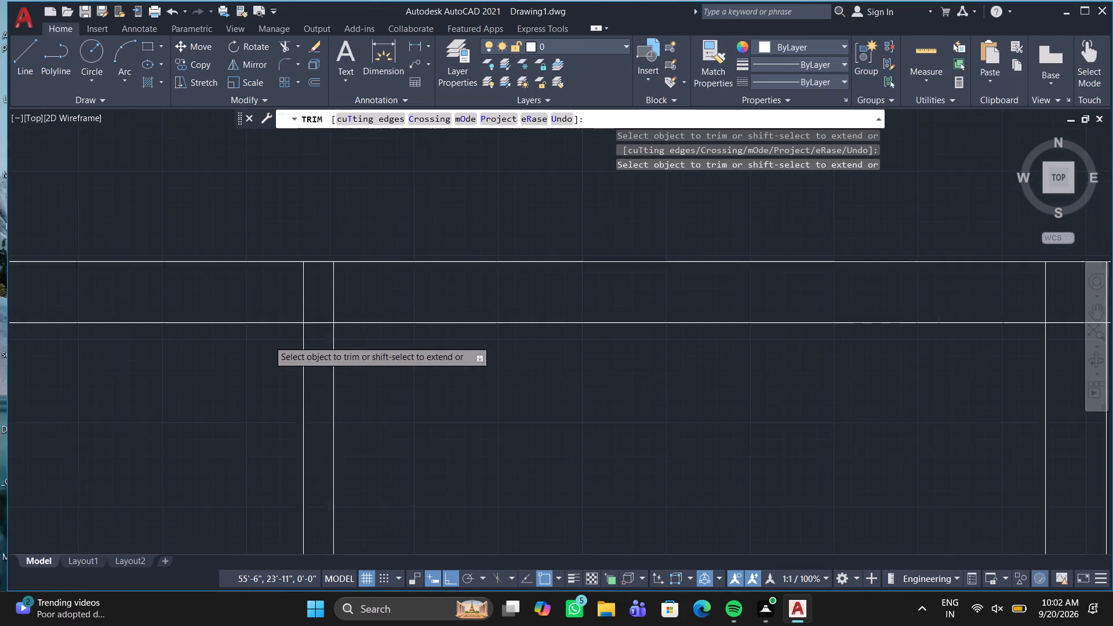
scroll(268, 340, "up", 1)
scroll(354, 273, "up", 3)
left_click_drag(469, 279, 97, 202)
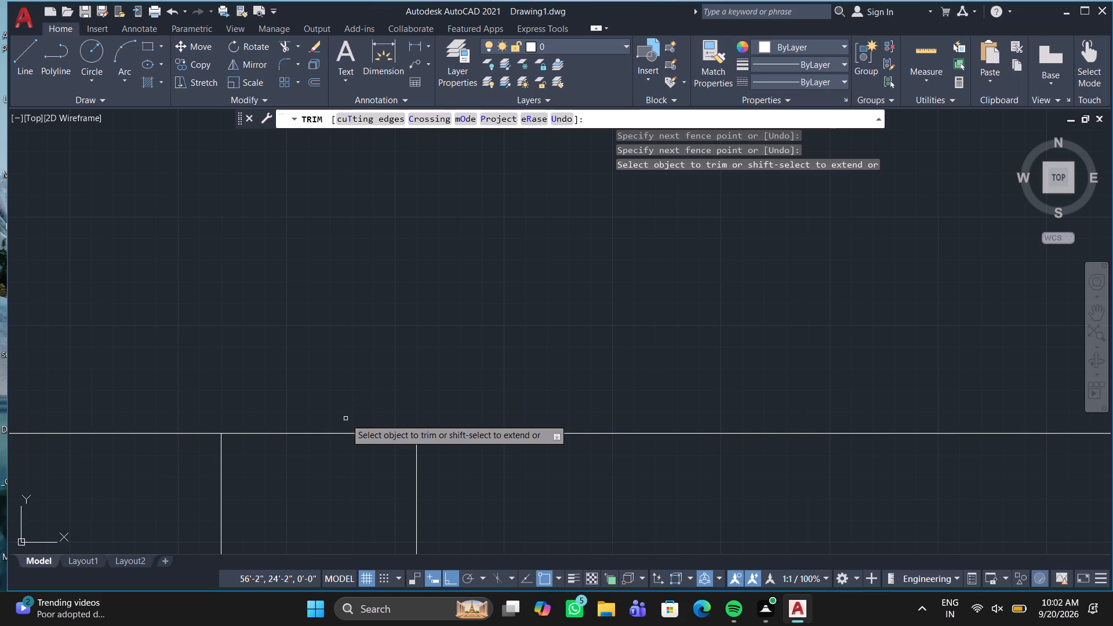
left_click(312, 433)
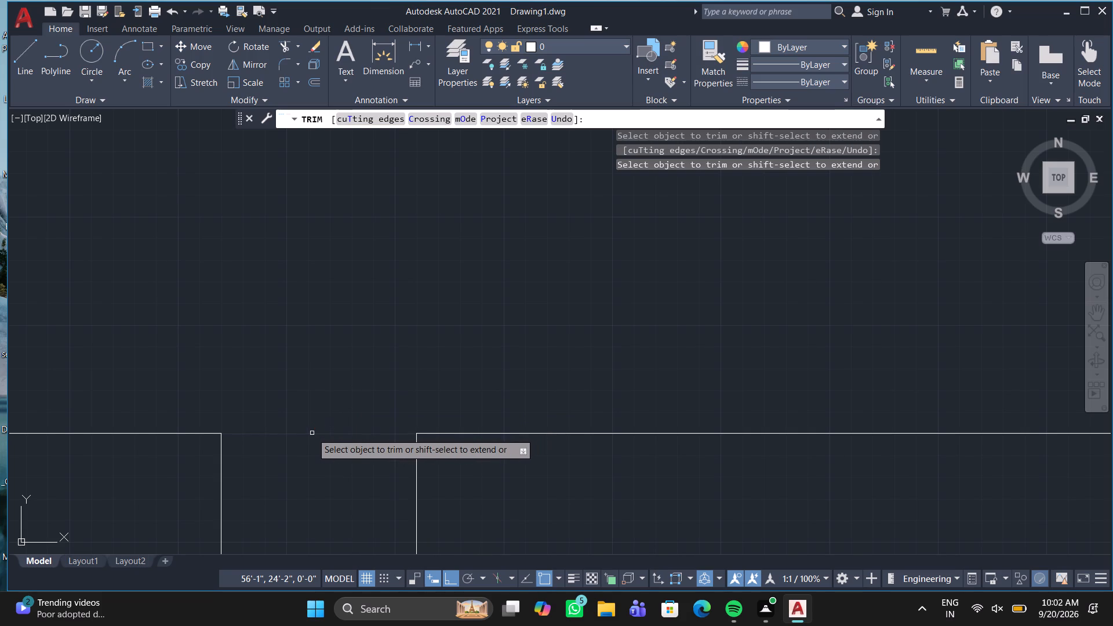
Trim the inner vertical line's overlap and the inner horizontal segment between the rightmost 9" wall's lines, and end trimming.
scroll(312, 433, "down", 6)
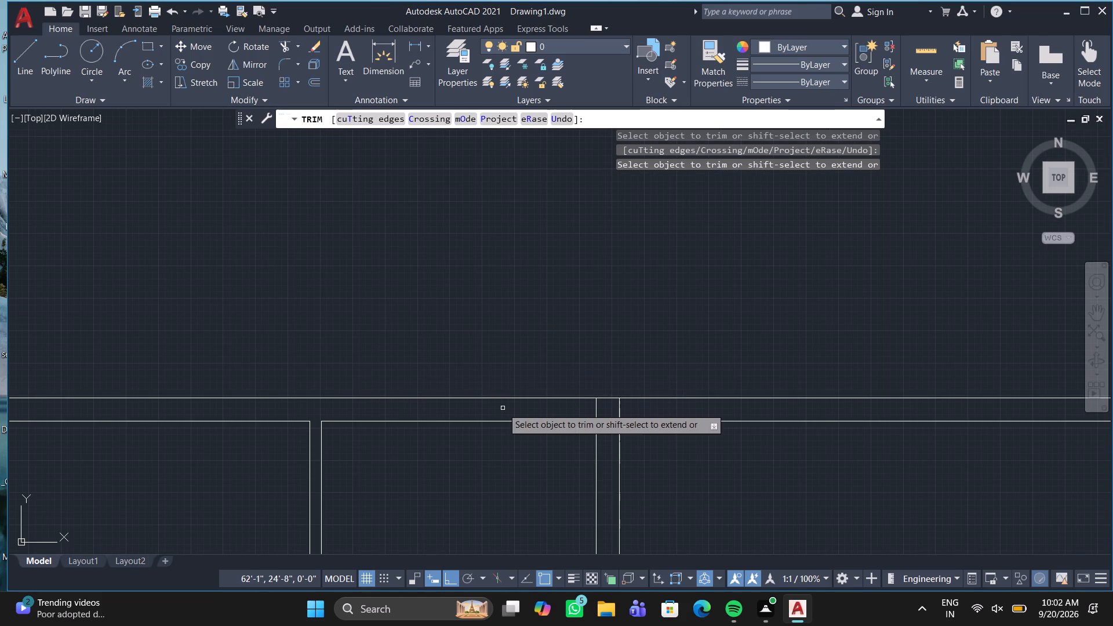
scroll(528, 412, "down", 5)
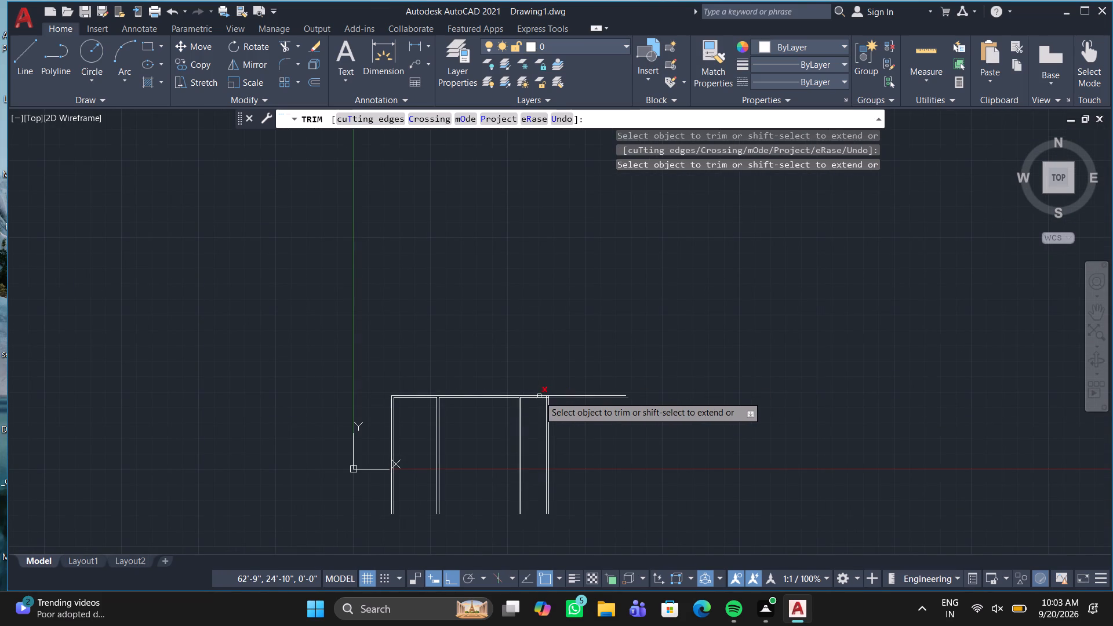
scroll(539, 396, "up", 9)
left_click_drag(572, 393, 479, 388)
left_click(604, 466)
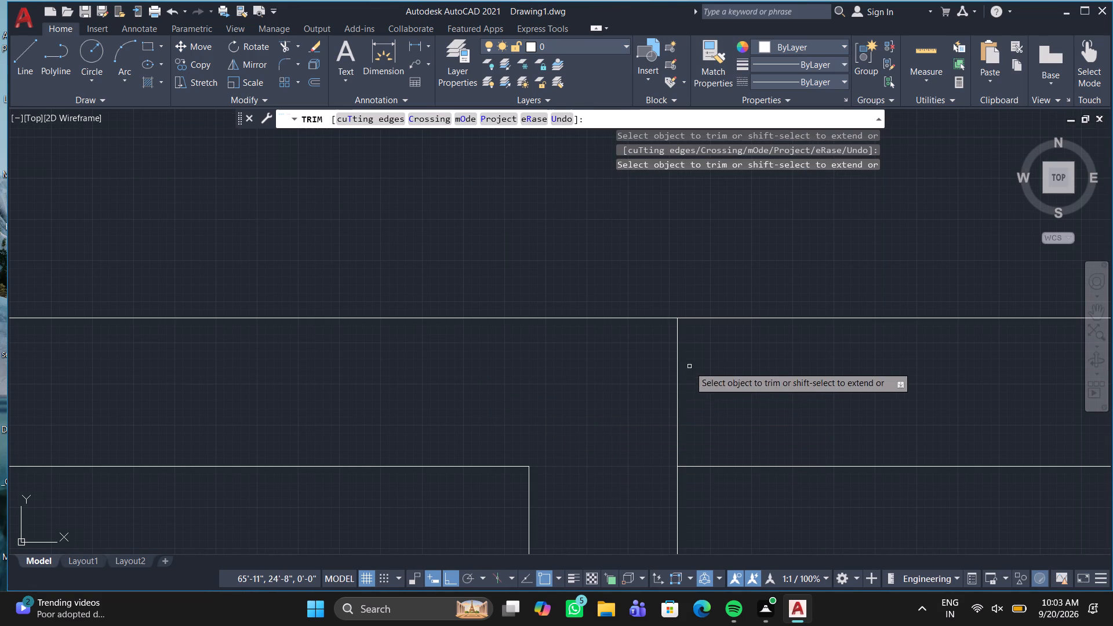
scroll(596, 297, "down", 6)
scroll(332, 333, "down", 3)
middle_click_drag(332, 334, 452, 336)
scroll(235, 298, "up", 4)
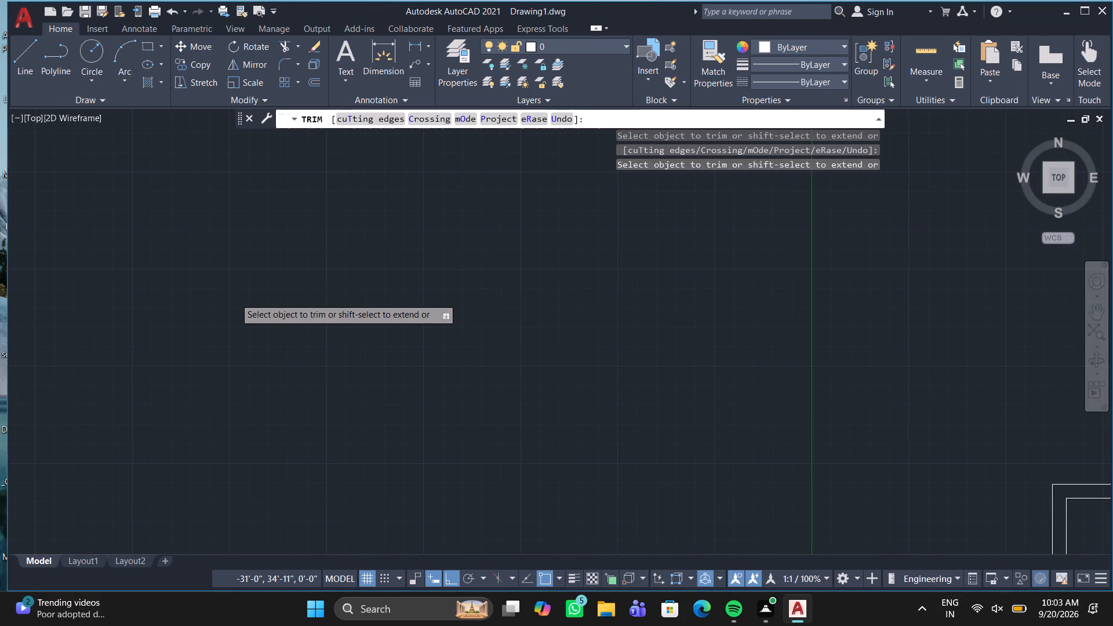
key("Escape")
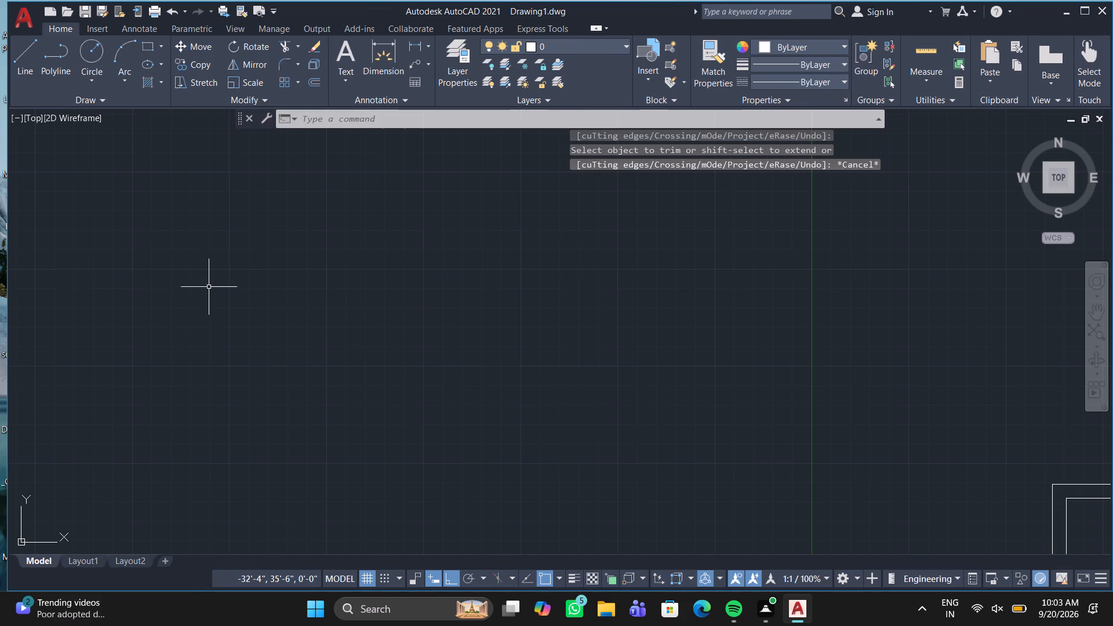
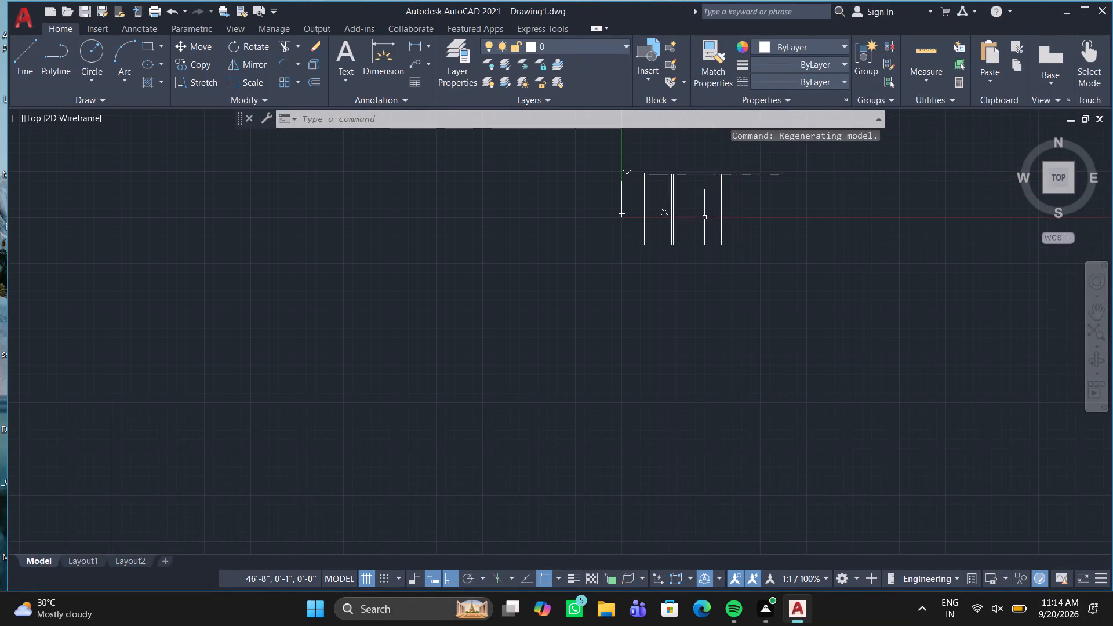
Trim off the two top wall lines where they overrun the outer face of the rightmost 9" vertical wall.
scroll(704, 217, "up", 2)
middle_click_drag(671, 262, 569, 365)
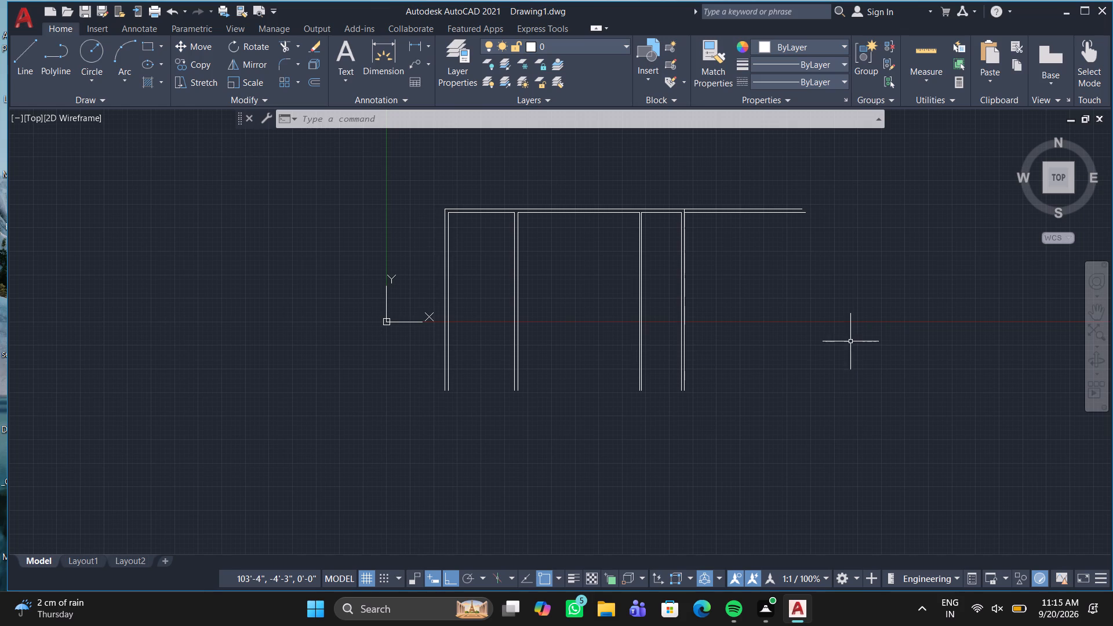
scroll(547, 296, "up", 3)
middle_click_drag(528, 299, 39, 547)
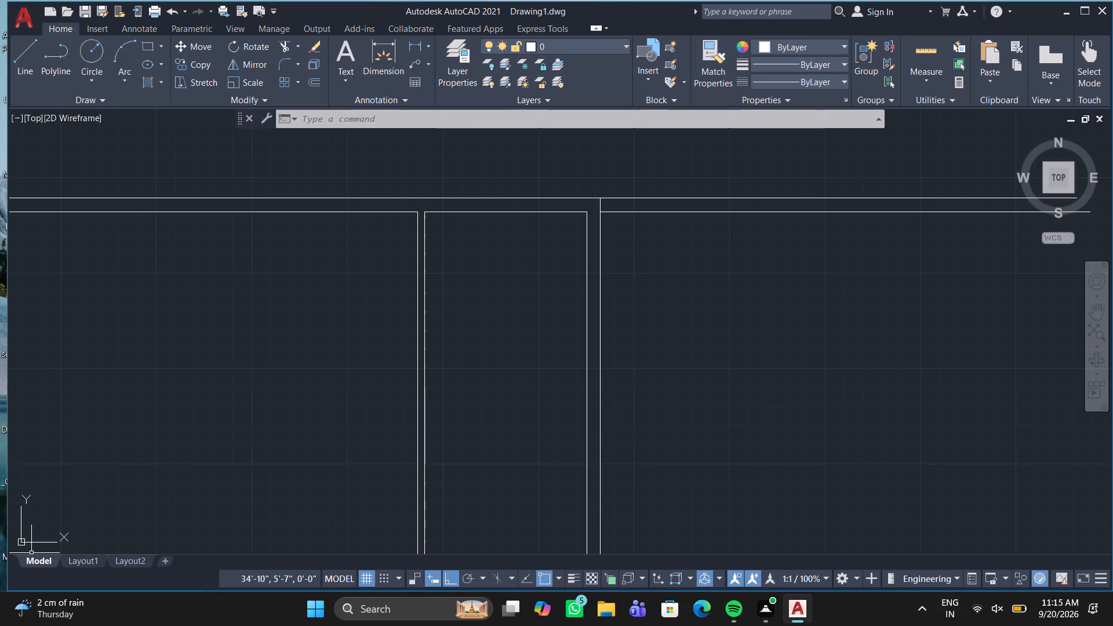
scroll(0, 531, "down", 2)
scroll(652, 482, "down", 2)
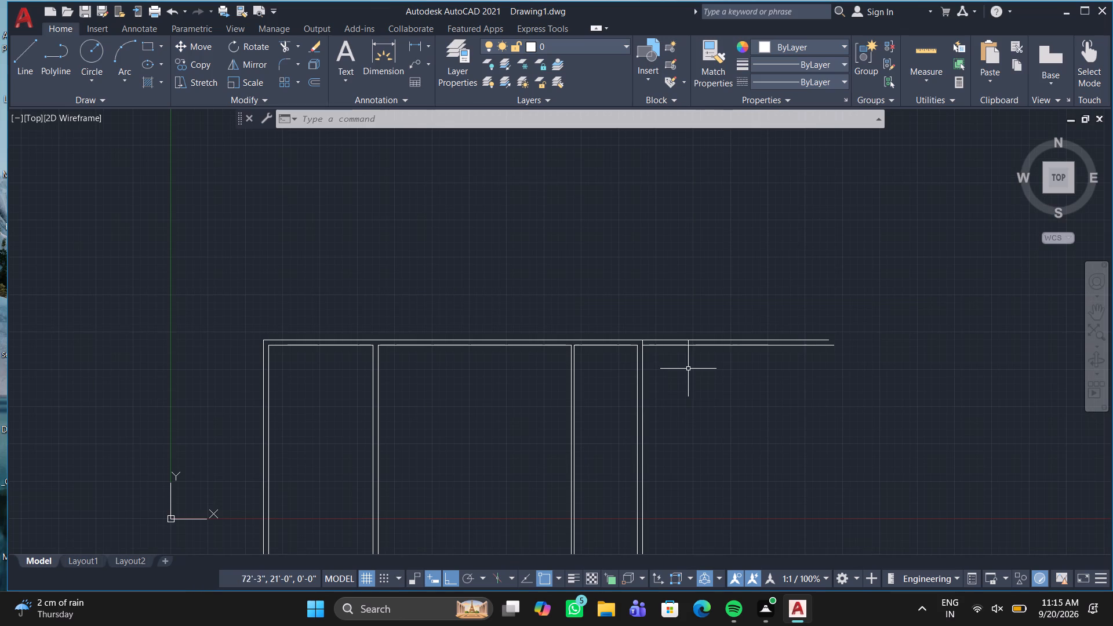
scroll(661, 344, "up", 1)
key("t")
key("r")
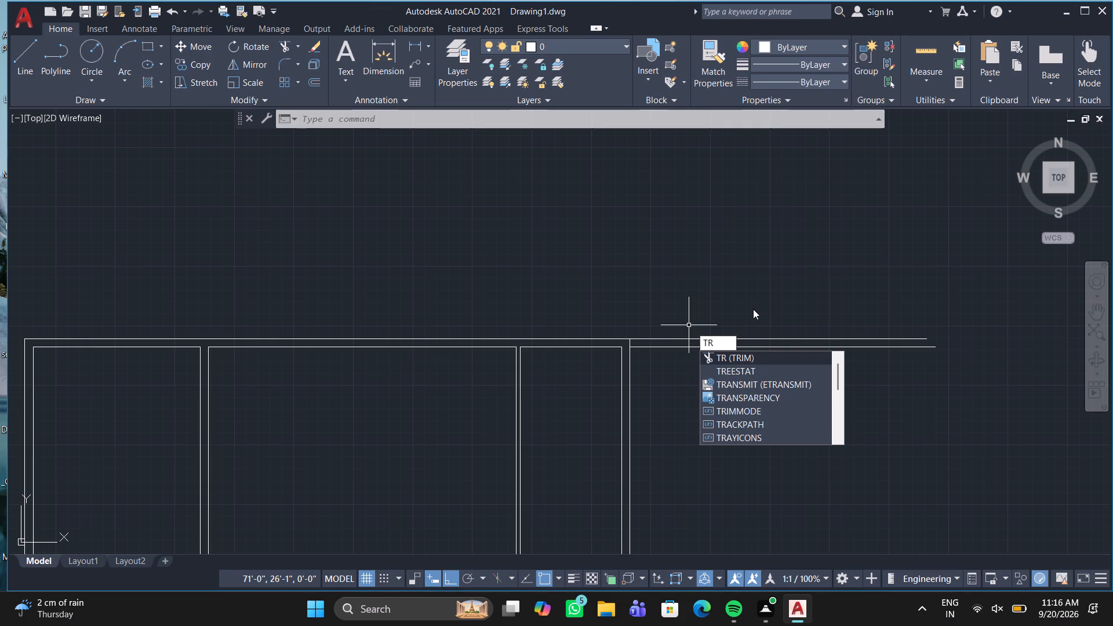
key("Return")
left_click_drag(751, 314, 723, 402)
key("Escape")
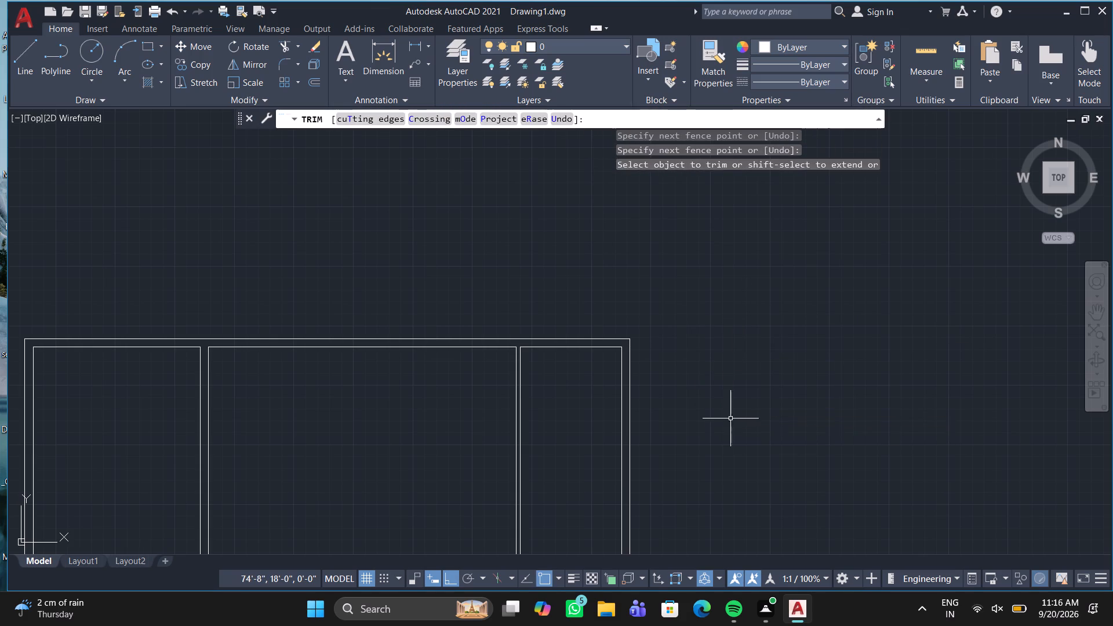
Offset the leftmost room's inner top wall line 28'8" downward, between the first two 9" vertical walls.
middle_click_drag(649, 442, 952, 246)
middle_click_drag(771, 225, 779, 344)
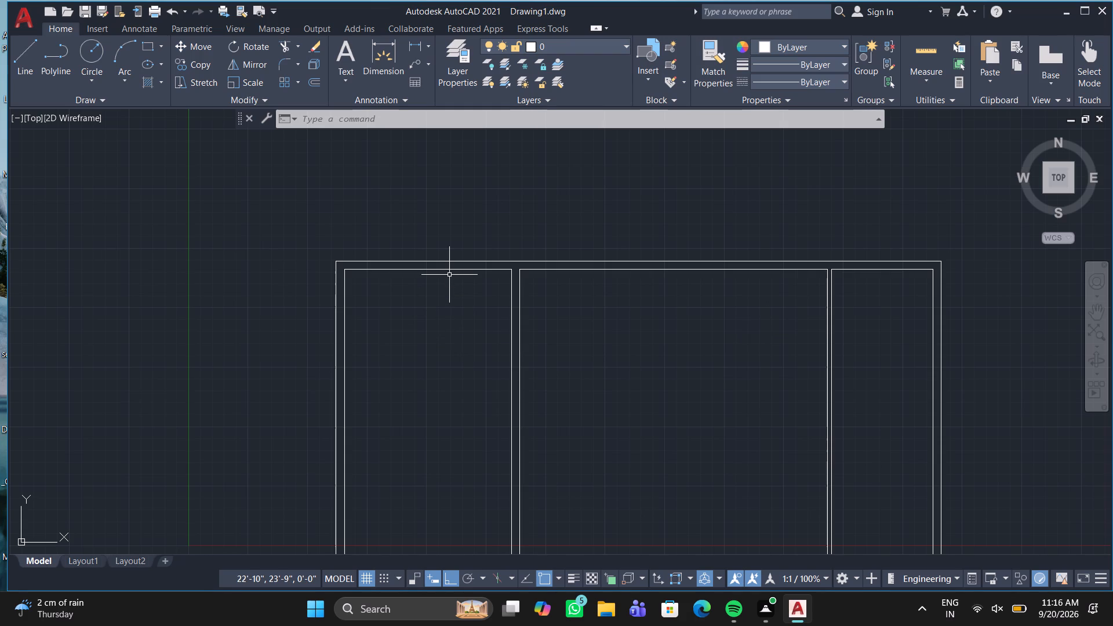
key("o")
key("Return")
type("28")
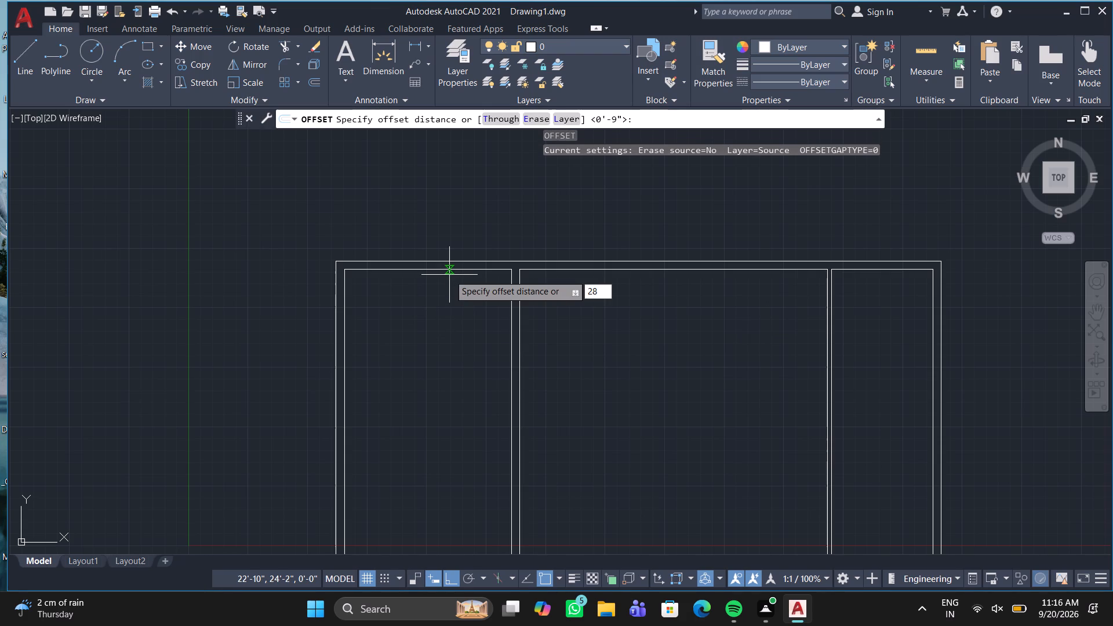
type("'8")
key("shift+quotedbl")
key("Return")
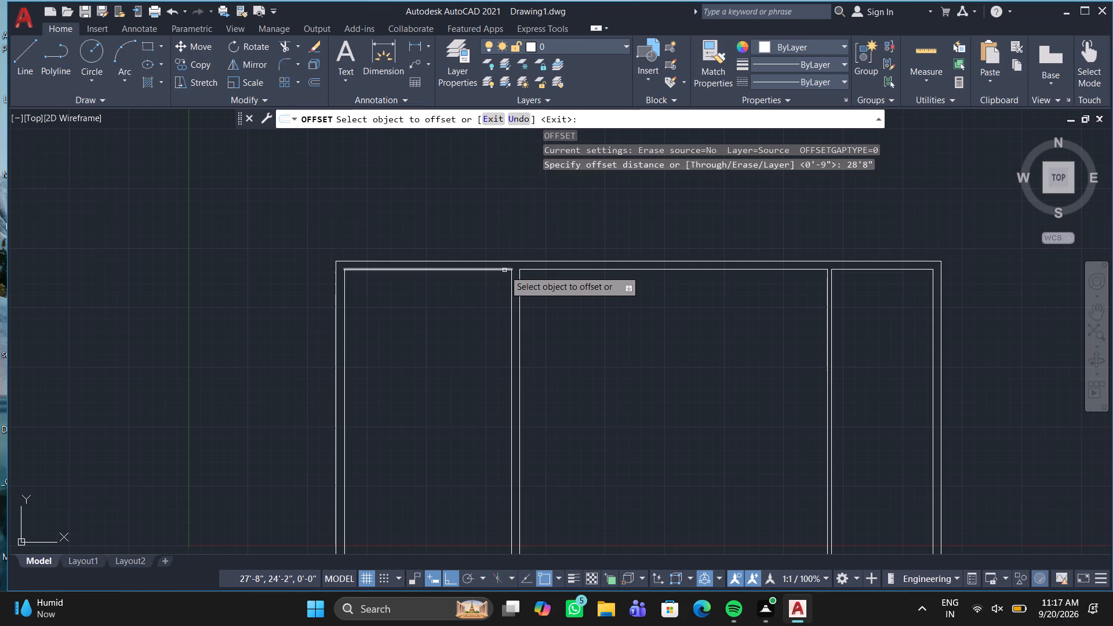
left_click(452, 270)
left_click(413, 373)
scroll(413, 373, "down", 3)
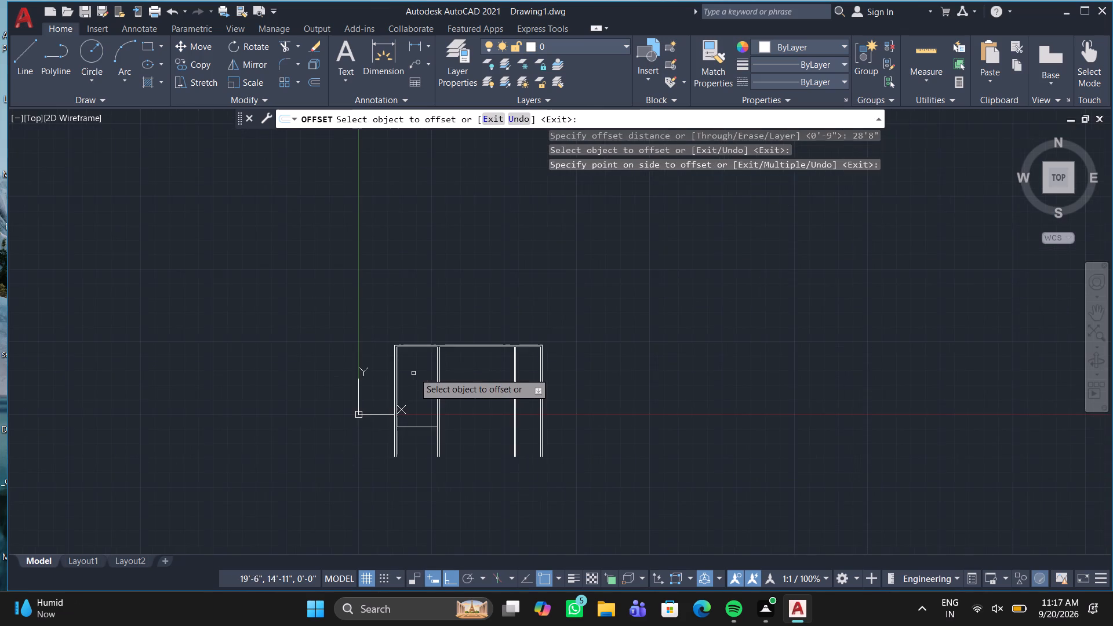
middle_click_drag(414, 370, 464, 313)
scroll(463, 354, "up", 3)
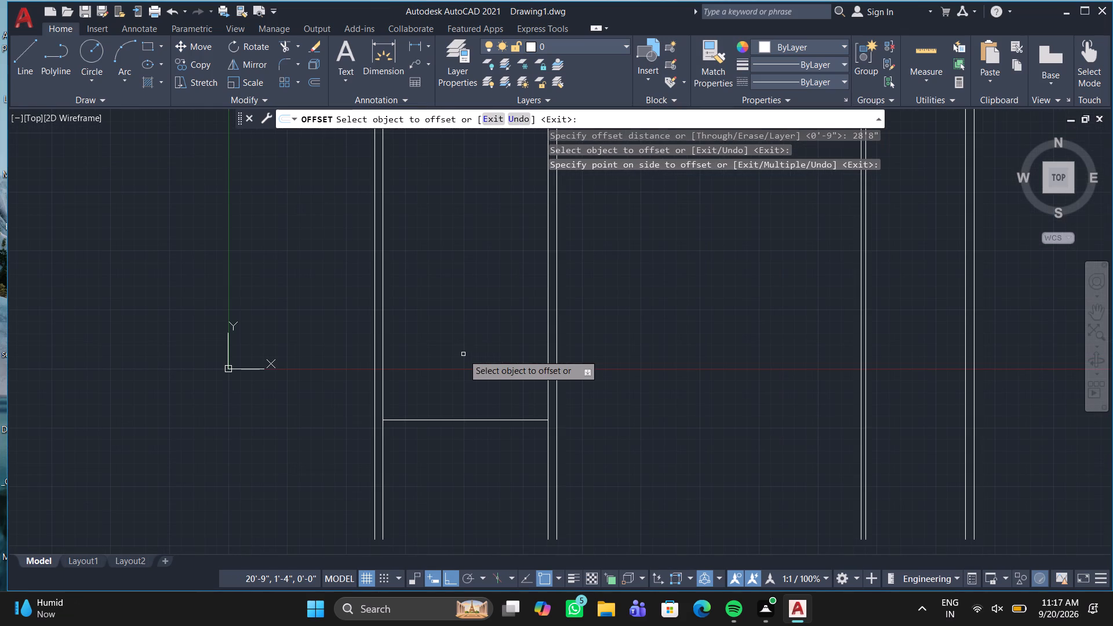
key("space")
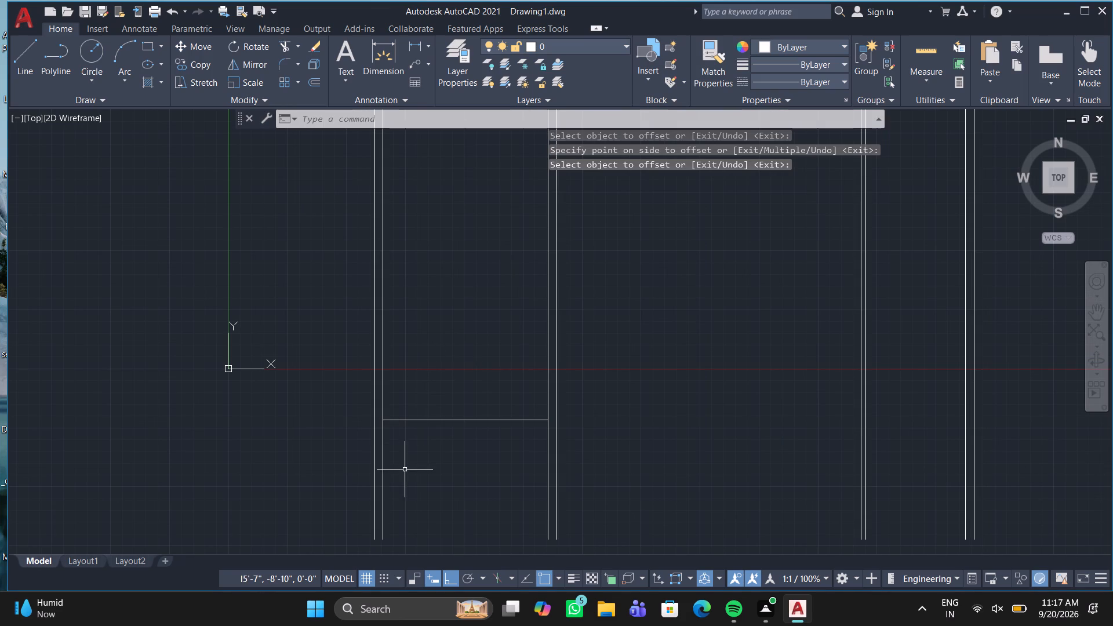
Stretch the lower end of the leftmost wall's outer line straight down to a total length of about 79'-9".
middle_click_drag(405, 470, 824, 162)
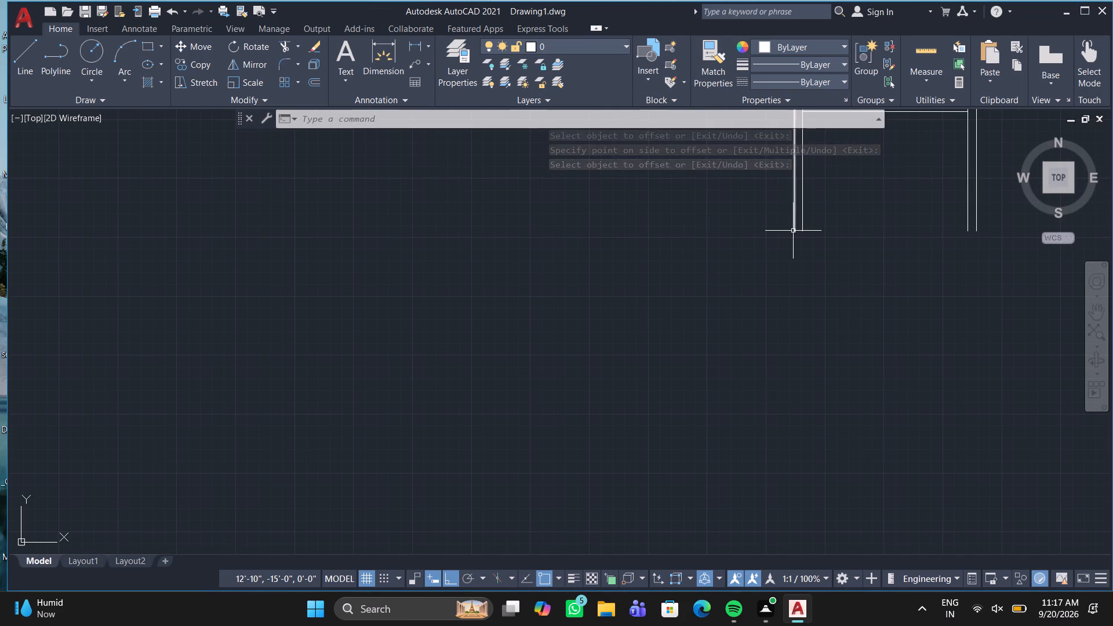
left_click(793, 231)
left_click(793, 231)
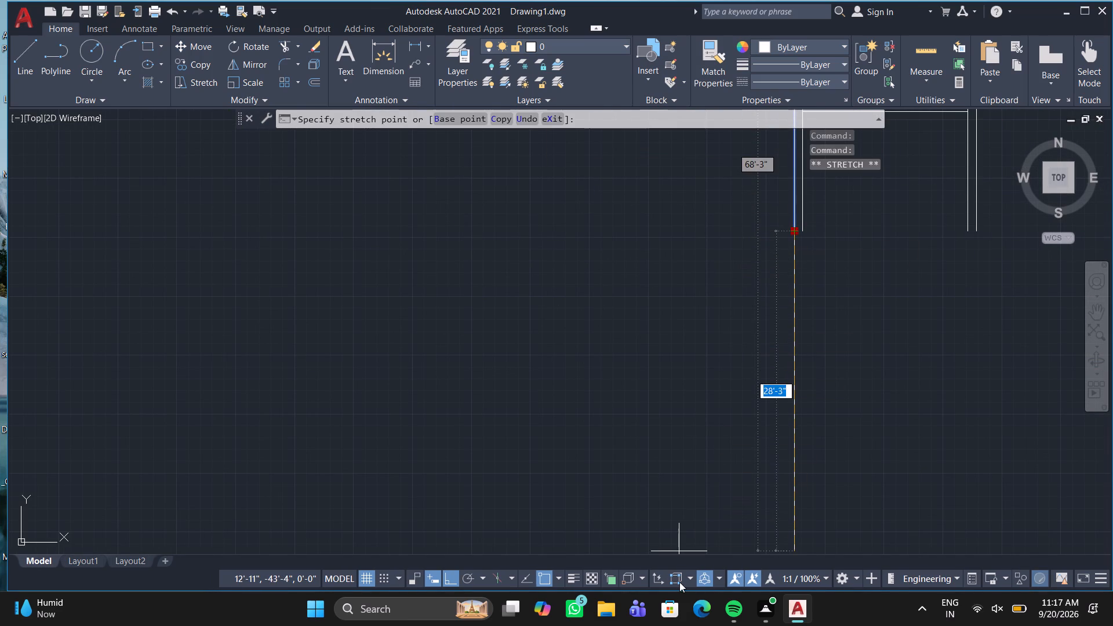
left_click(679, 582)
middle_click_drag(714, 514, 715, 512)
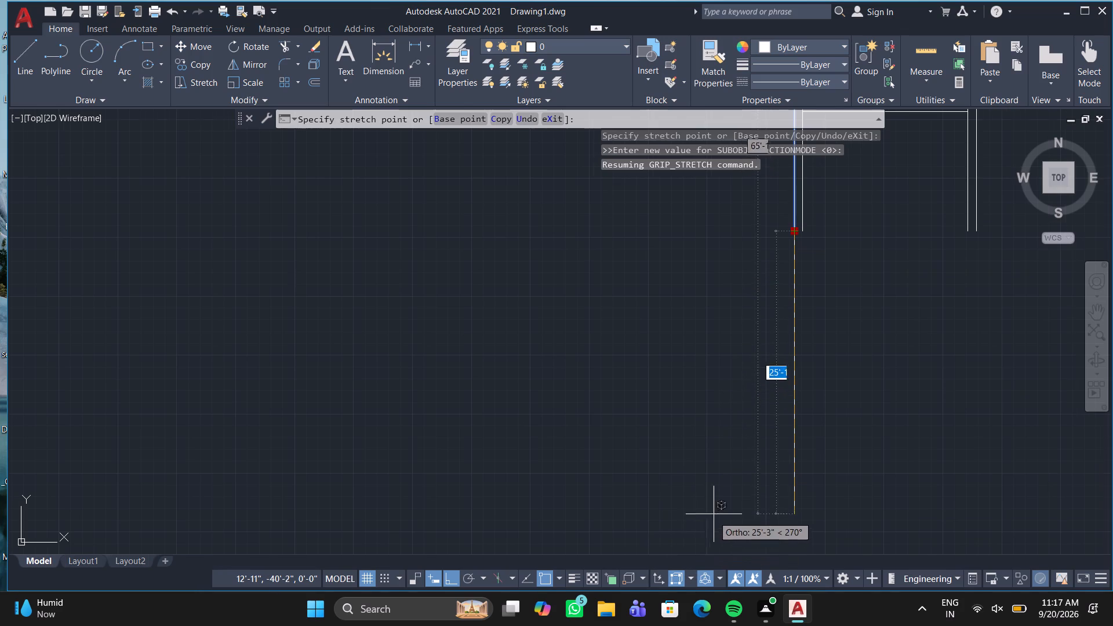
middle_click_drag(715, 512, 740, 308)
left_click(736, 476)
scroll(907, 376, "down", 1)
middle_click_drag(907, 376, 730, 543)
scroll(721, 300, "up", 2)
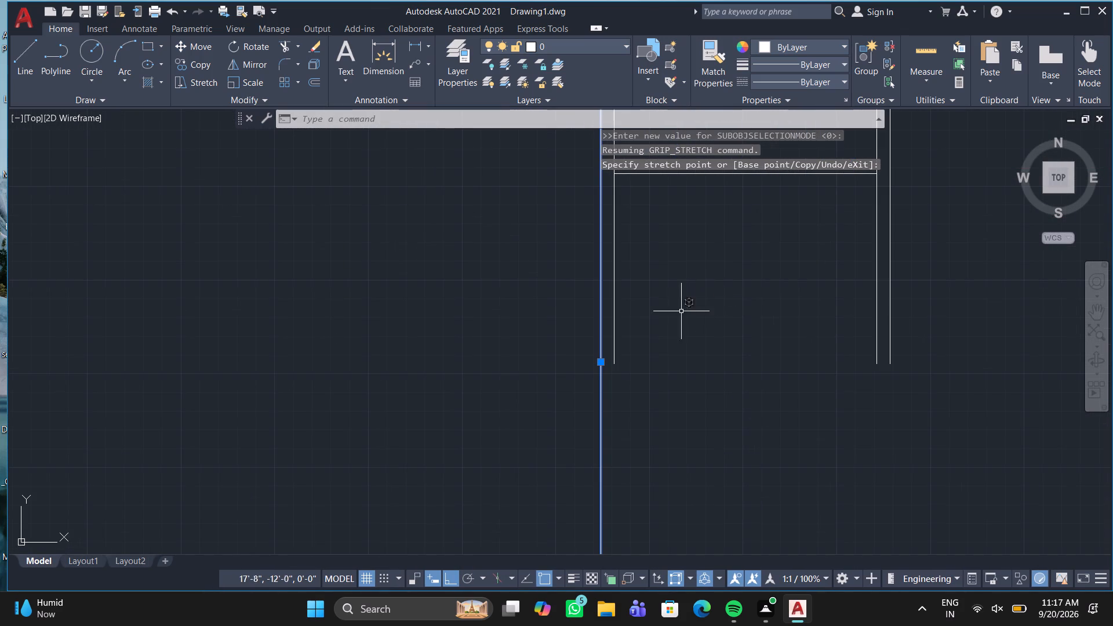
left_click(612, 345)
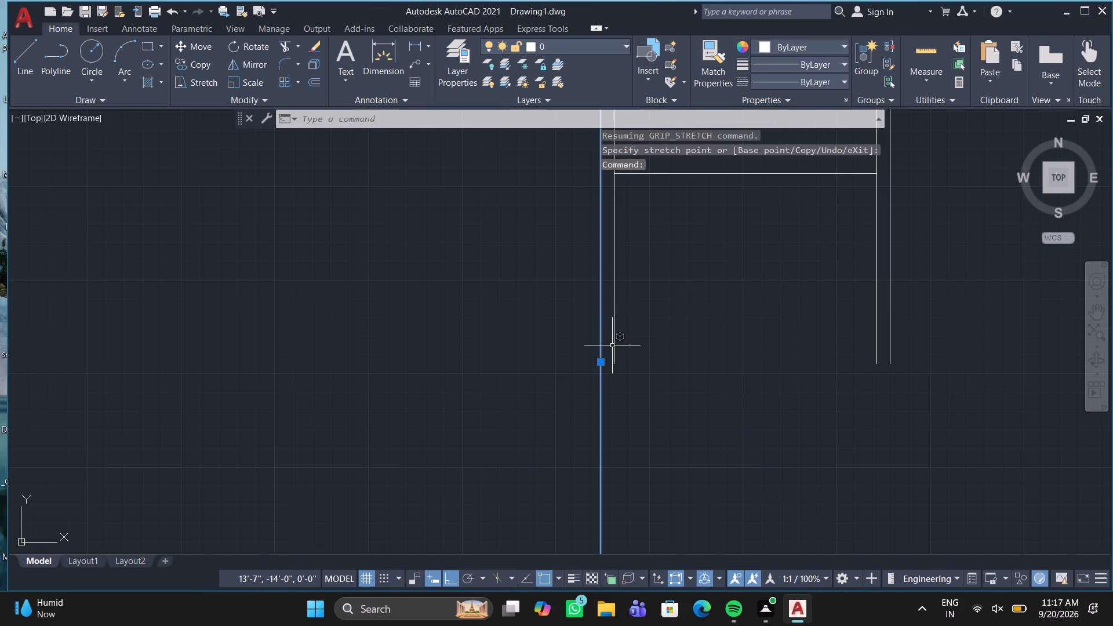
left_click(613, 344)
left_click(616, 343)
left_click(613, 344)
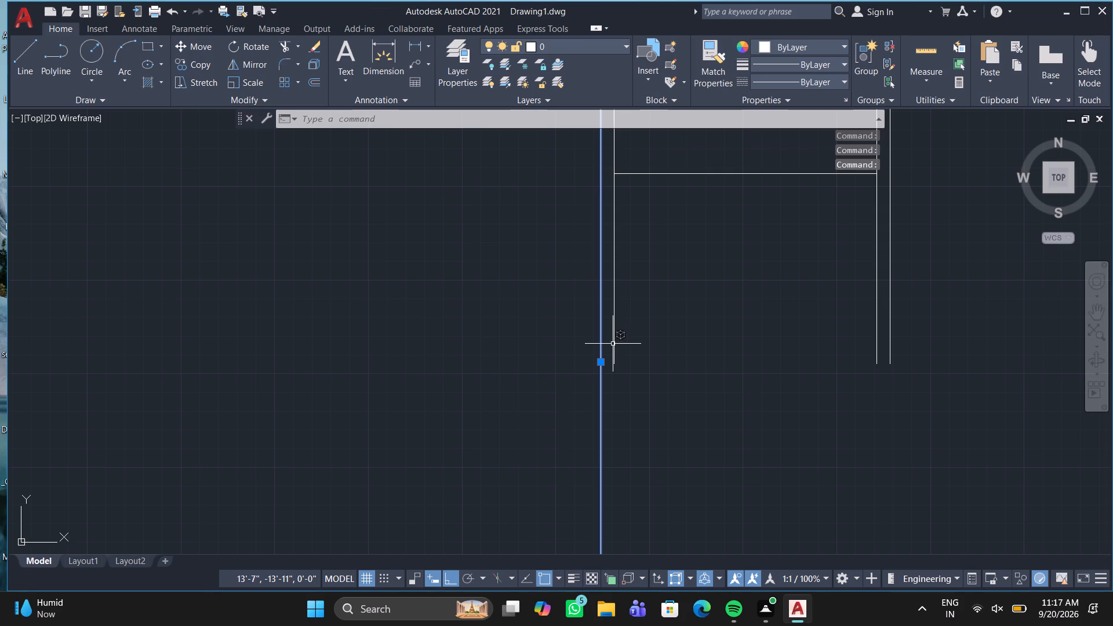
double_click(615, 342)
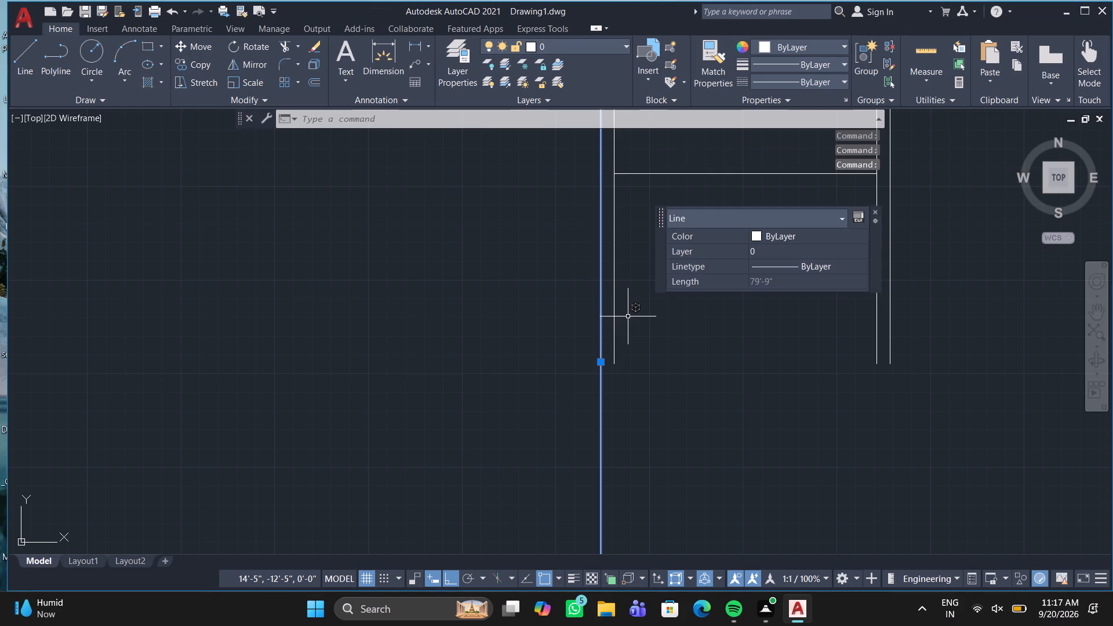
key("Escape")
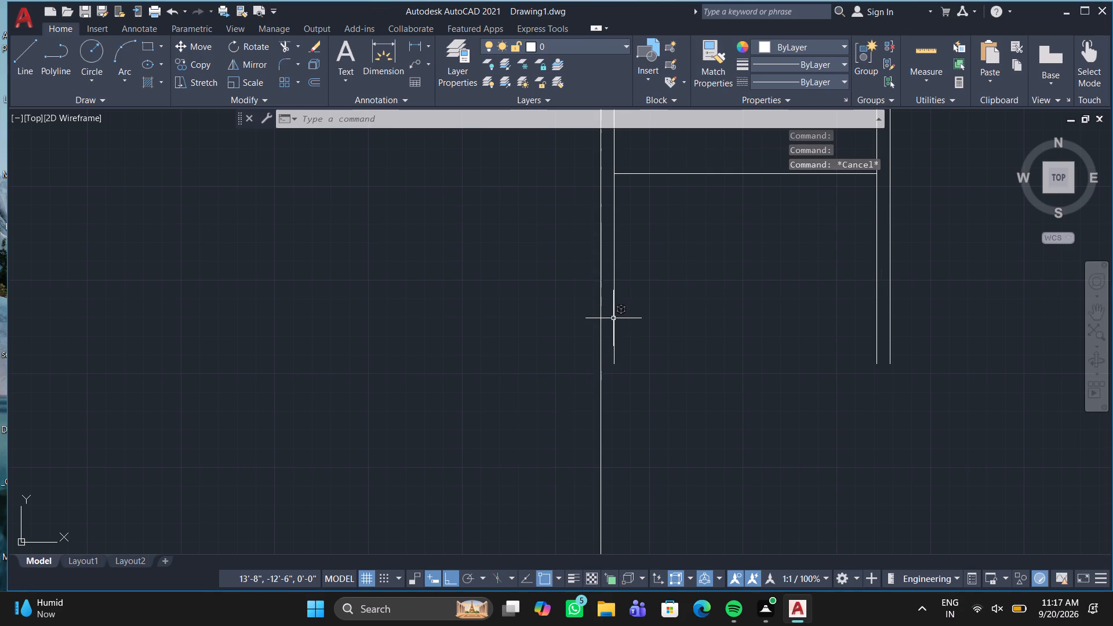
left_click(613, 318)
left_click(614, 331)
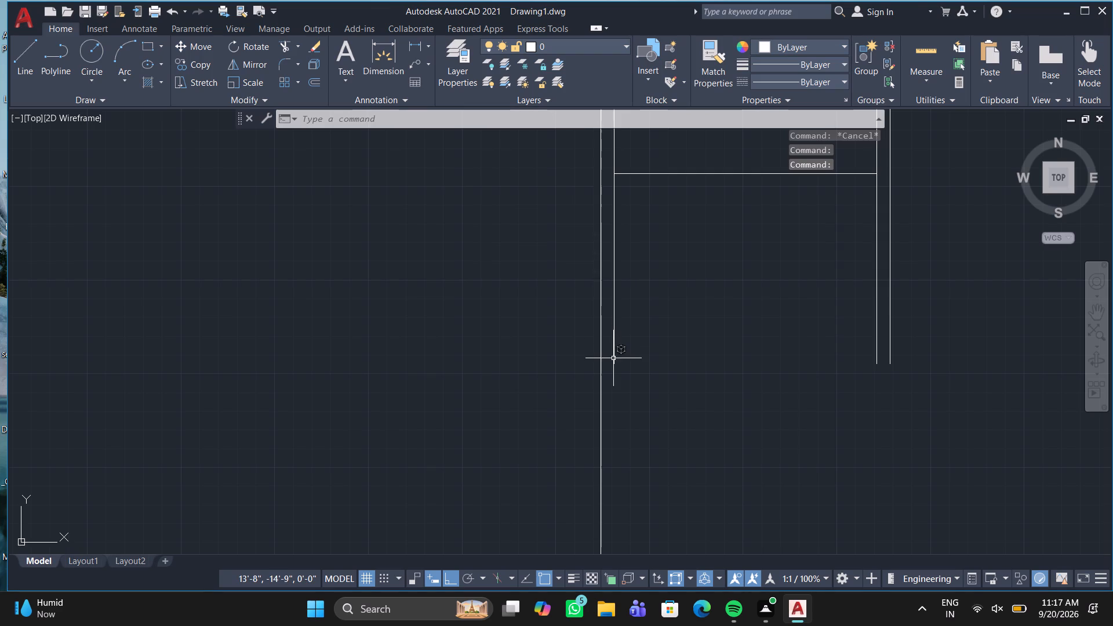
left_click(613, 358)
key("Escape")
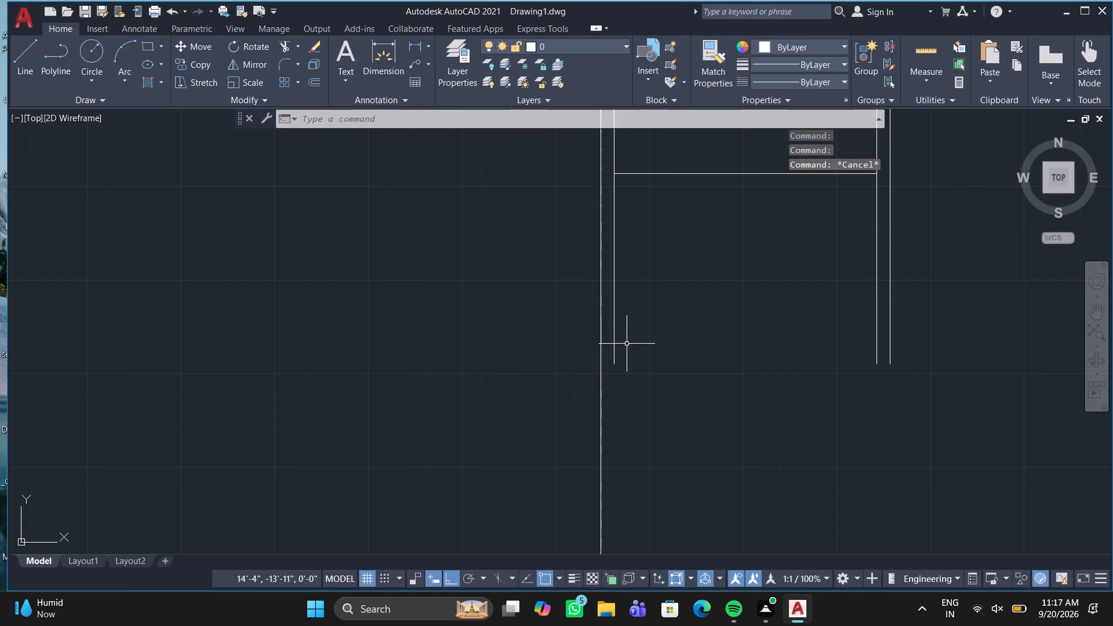
Stretch the lower end of the leftmost wall's inner line straight down to about the level of the outer line's end.
left_click(612, 355)
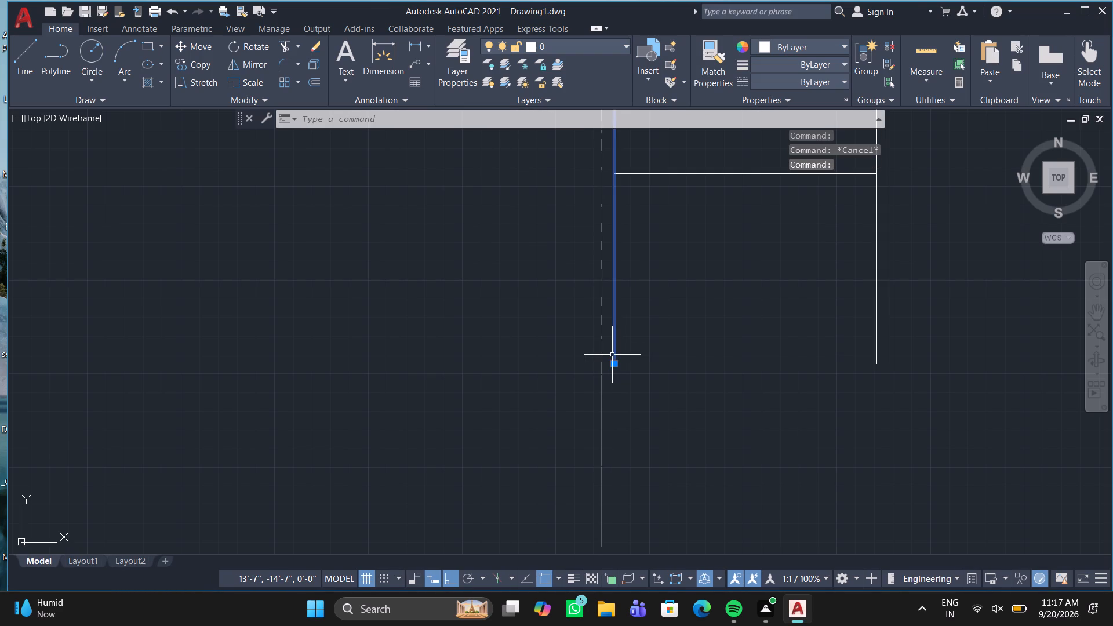
left_click(617, 366)
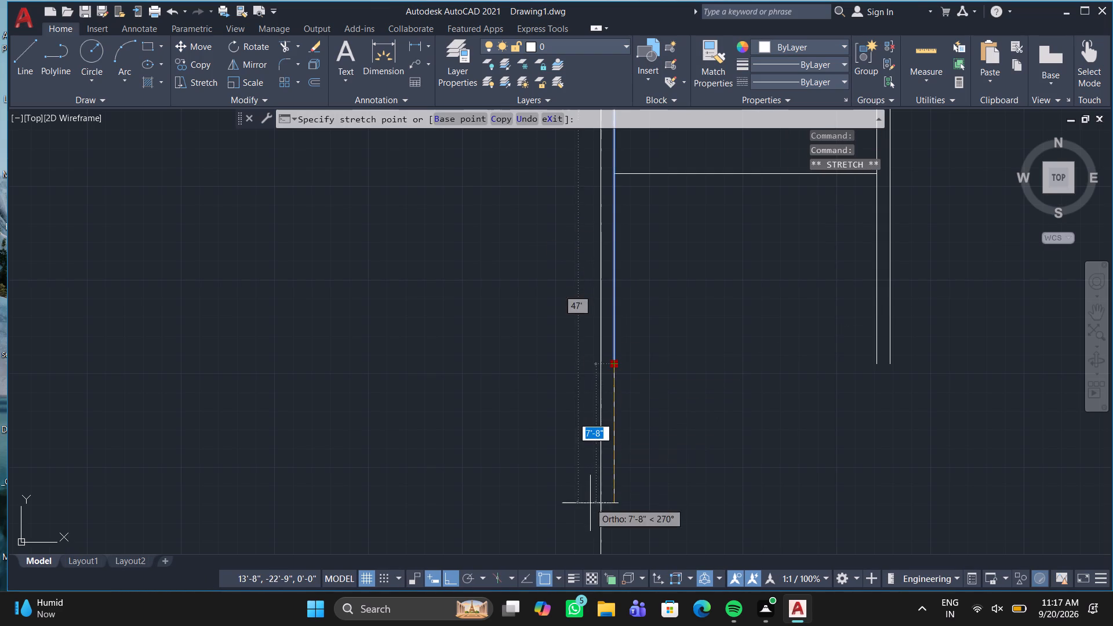
scroll(591, 504, "down", 1)
middle_click_drag(591, 505, 673, 170)
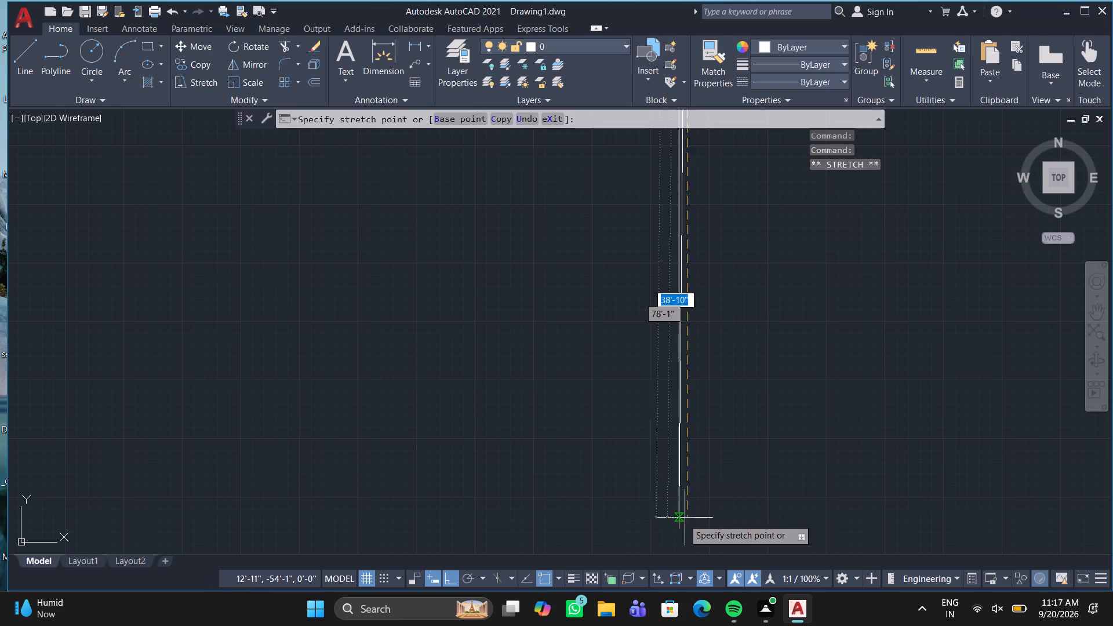
left_click(683, 538)
key("Escape")
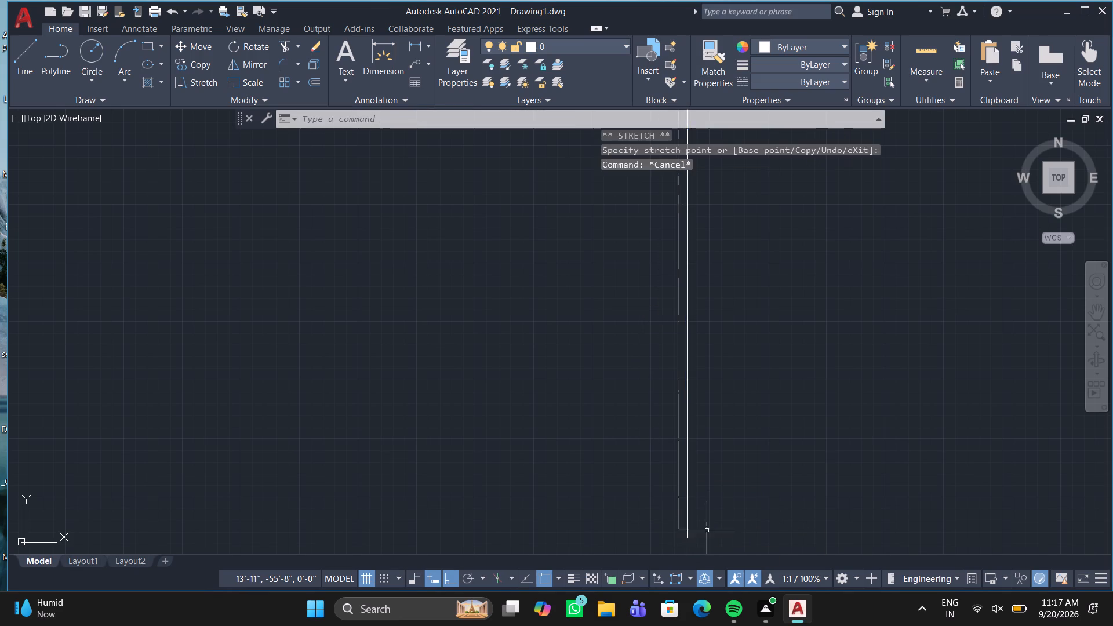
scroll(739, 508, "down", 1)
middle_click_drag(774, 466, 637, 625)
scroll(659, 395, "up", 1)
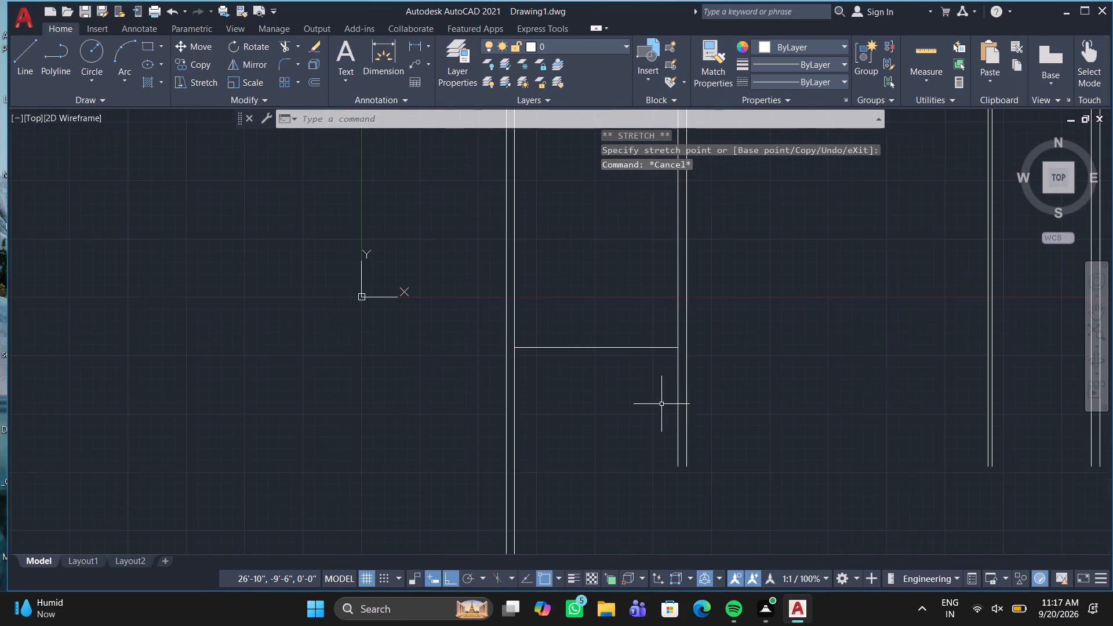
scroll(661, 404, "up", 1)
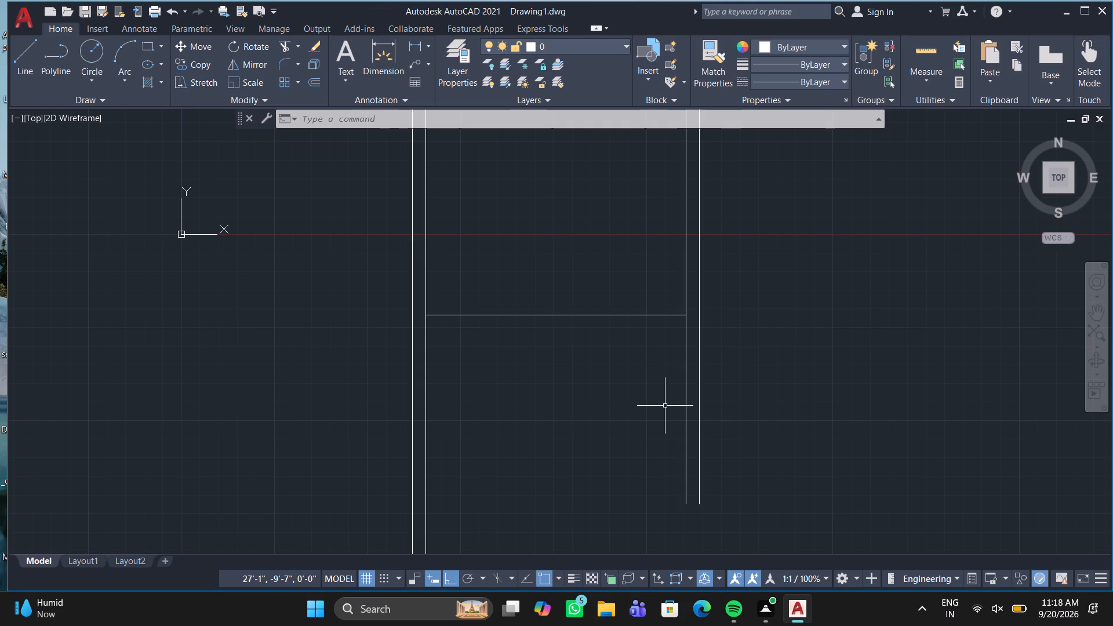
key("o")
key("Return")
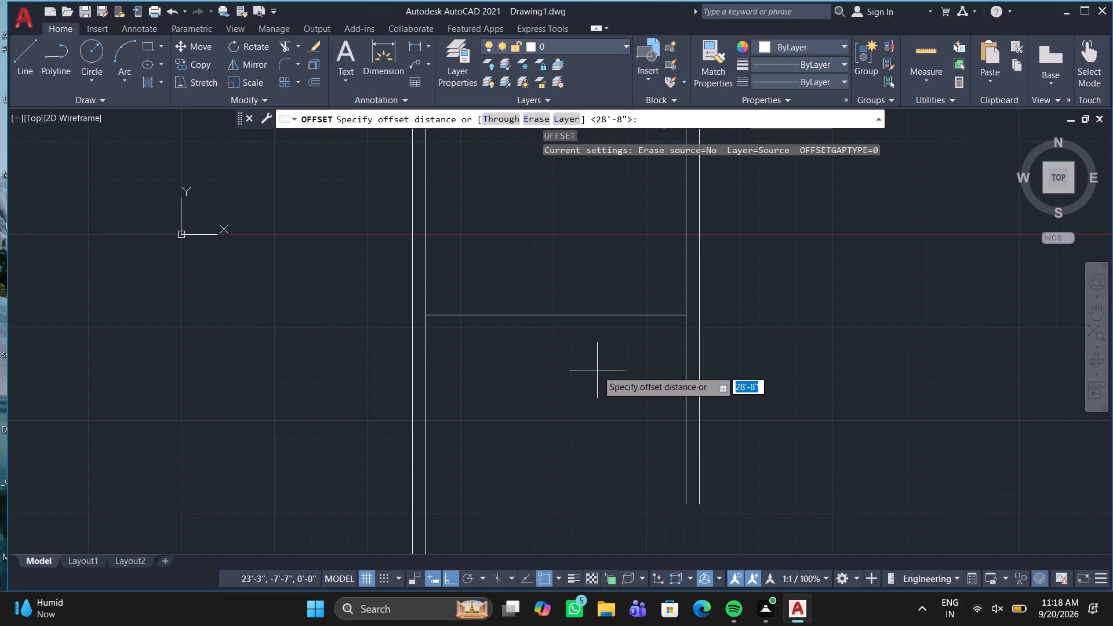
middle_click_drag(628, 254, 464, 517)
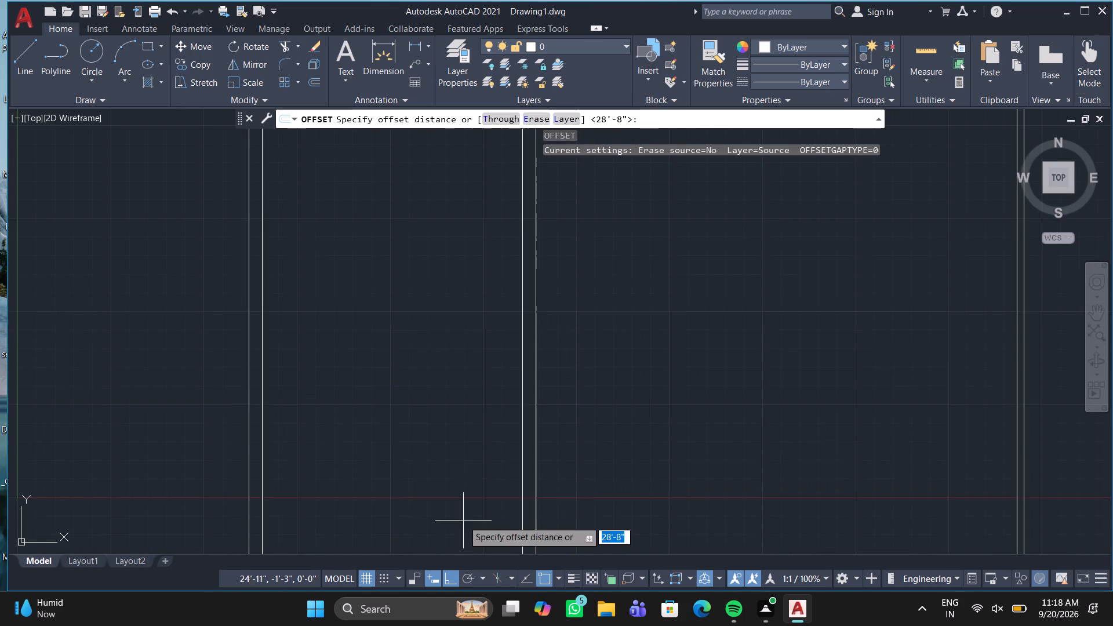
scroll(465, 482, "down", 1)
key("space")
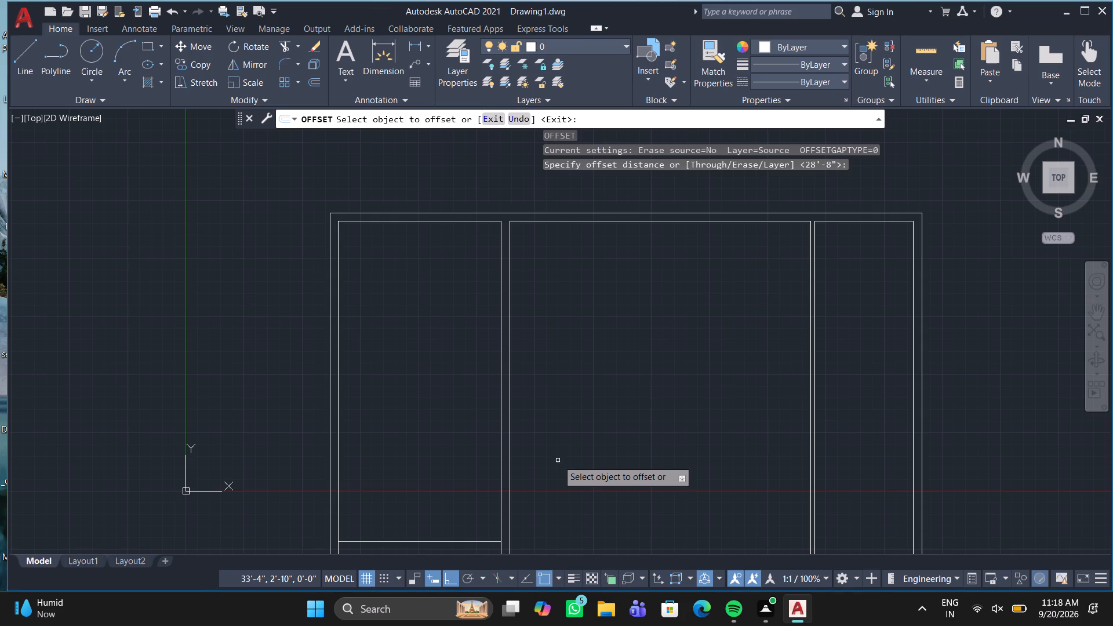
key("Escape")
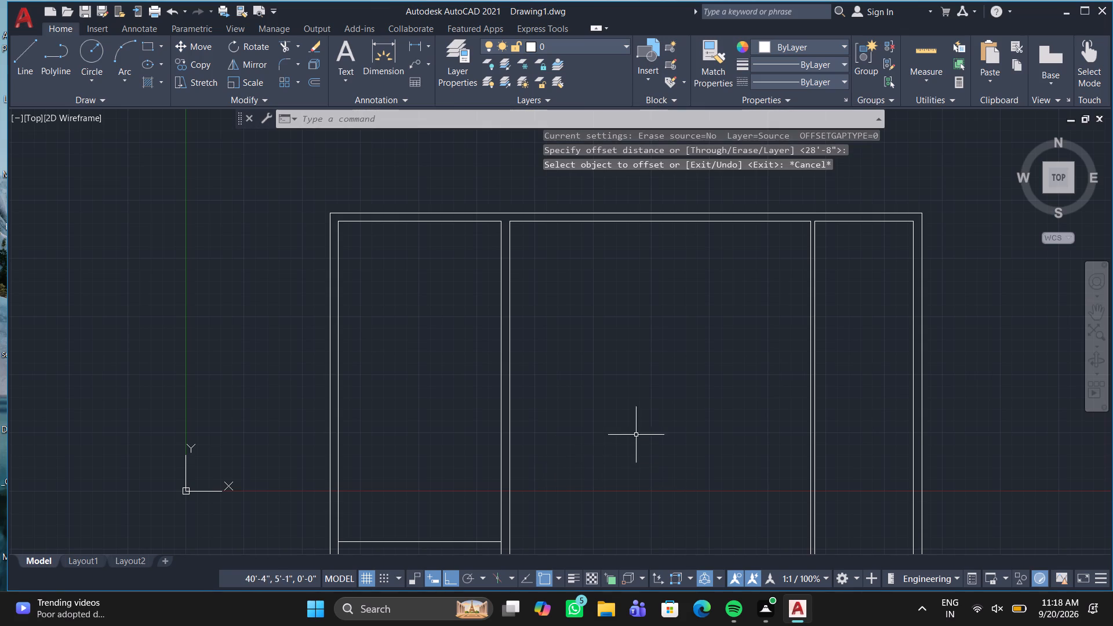
Offset the middle room's inner top wall line 14'3" downward.
key("o")
key("Return")
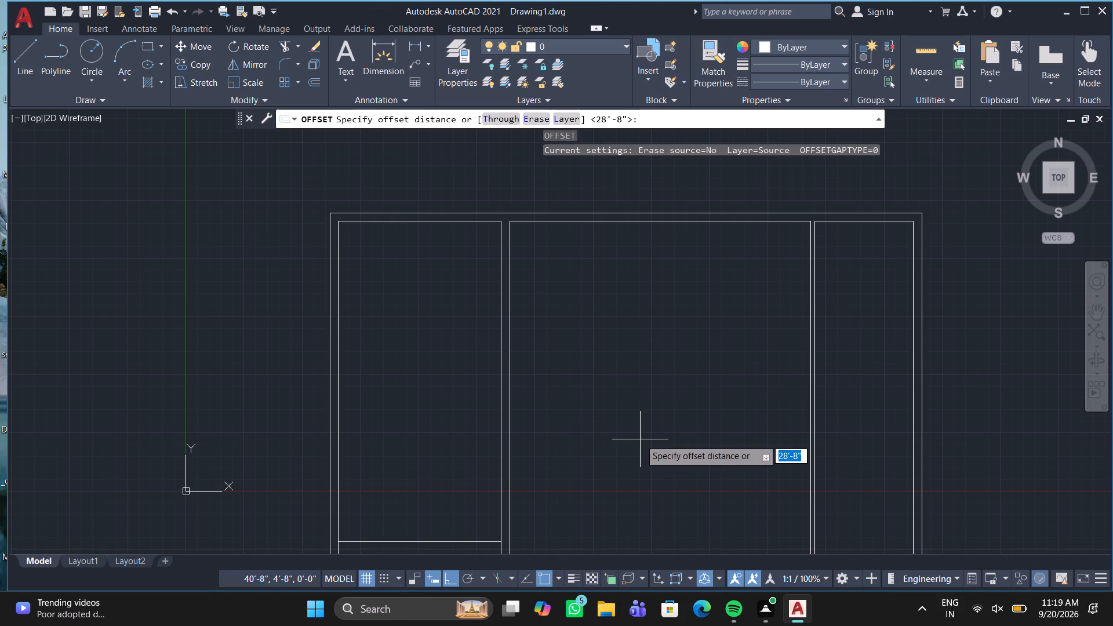
type("14")
key("apostrophe")
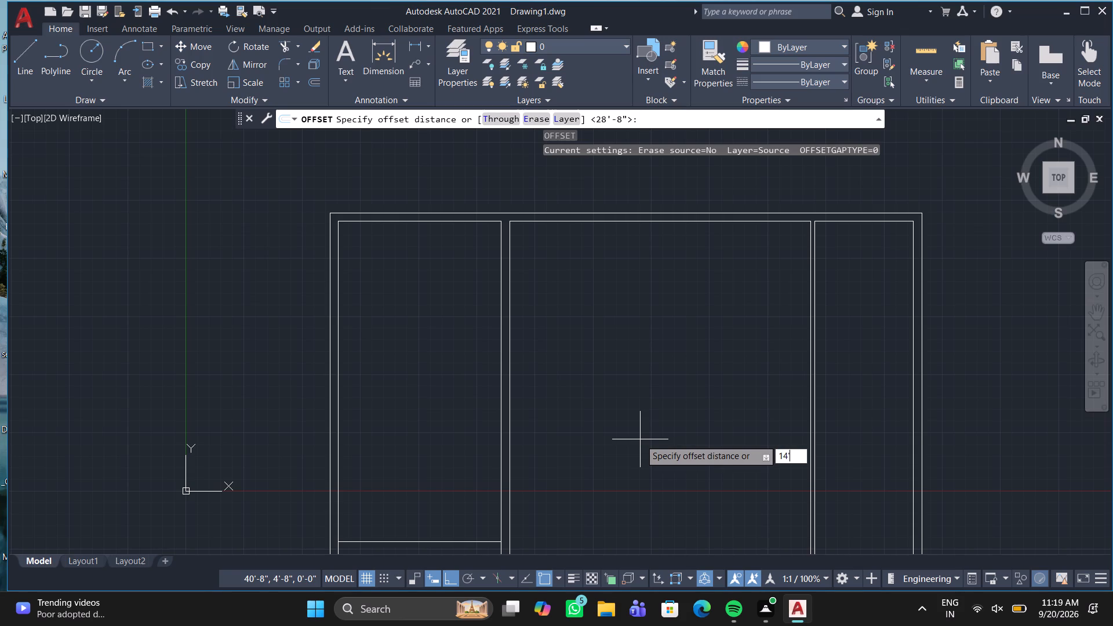
key("3")
key("shift+quotedbl")
key("Return")
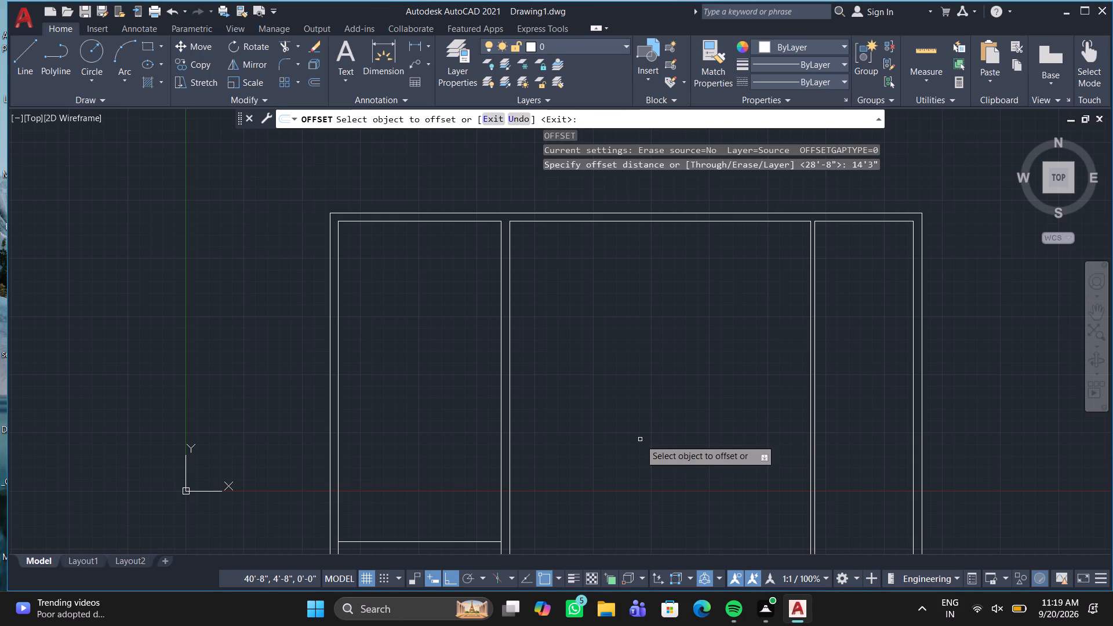
left_click(617, 221)
left_click(620, 305)
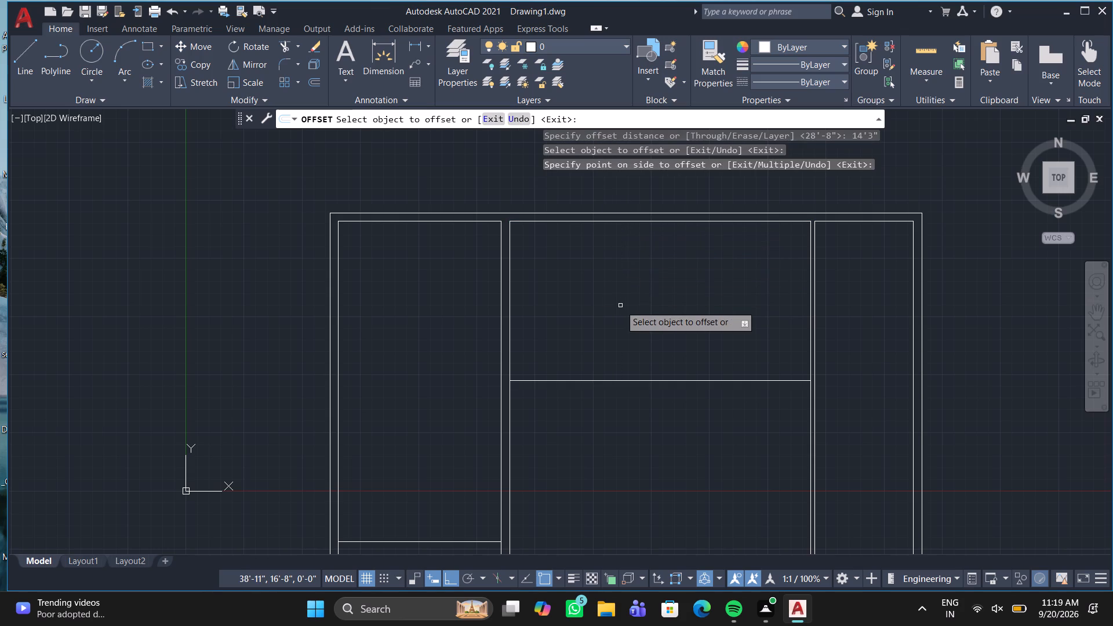
key("Escape")
key("Escape")
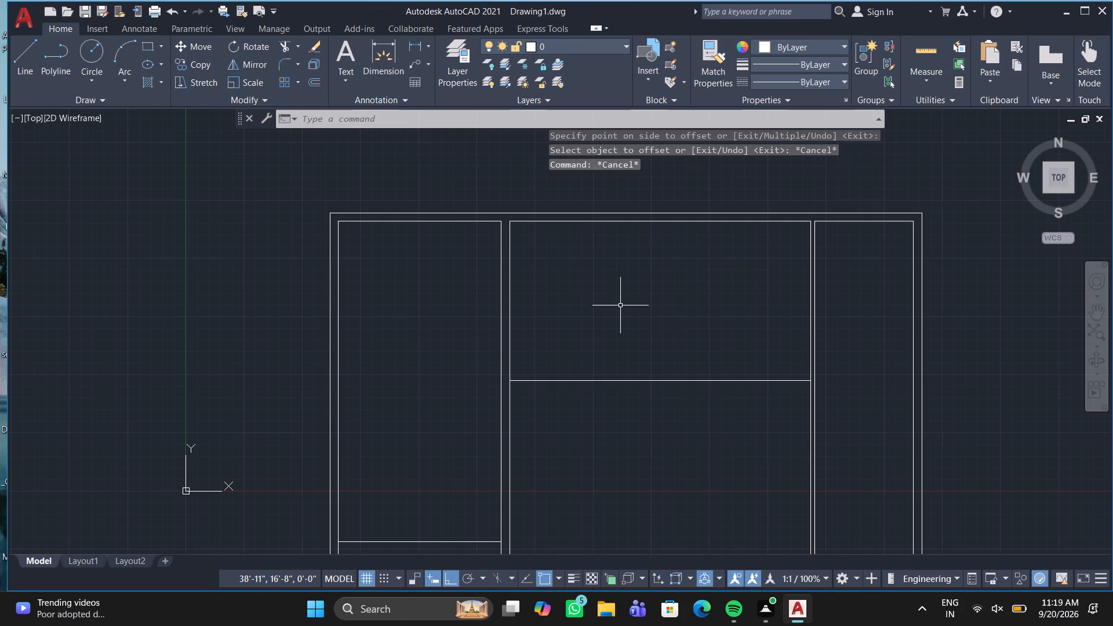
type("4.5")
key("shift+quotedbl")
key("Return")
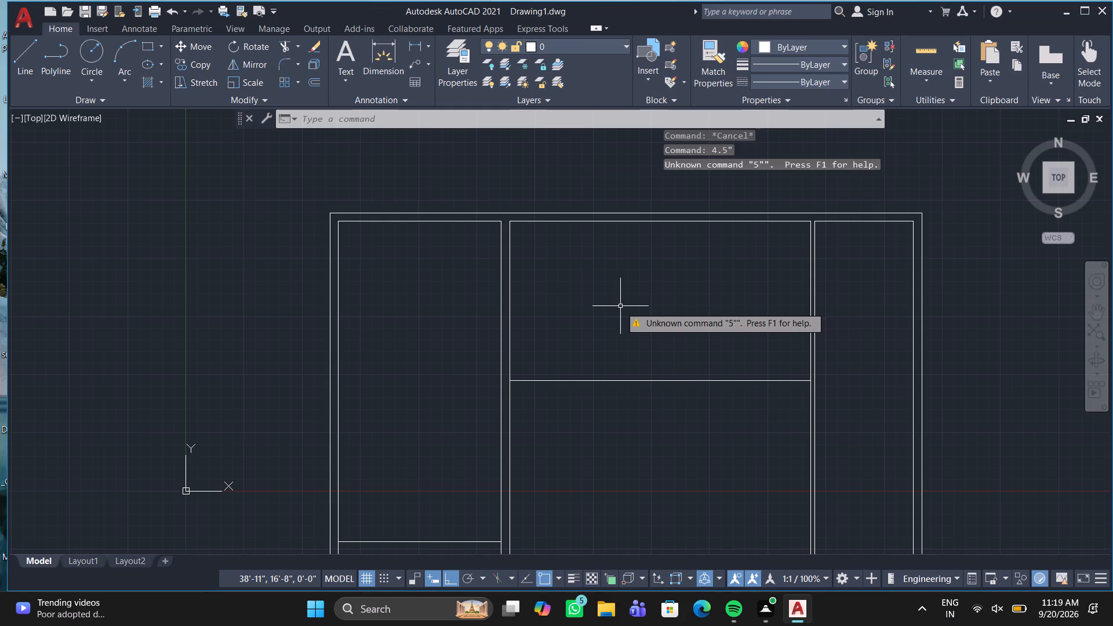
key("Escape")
Offset the middle room's new horizontal line 4.5" downward to form the partition wall.
key("o")
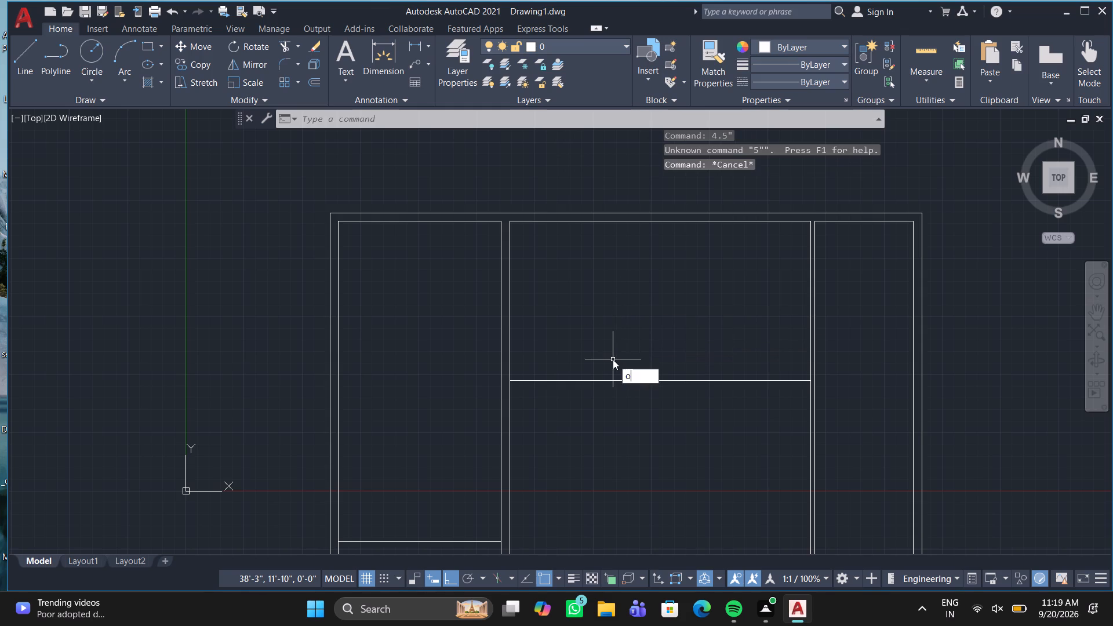
key("Return")
type("4.5\"")
key("Return")
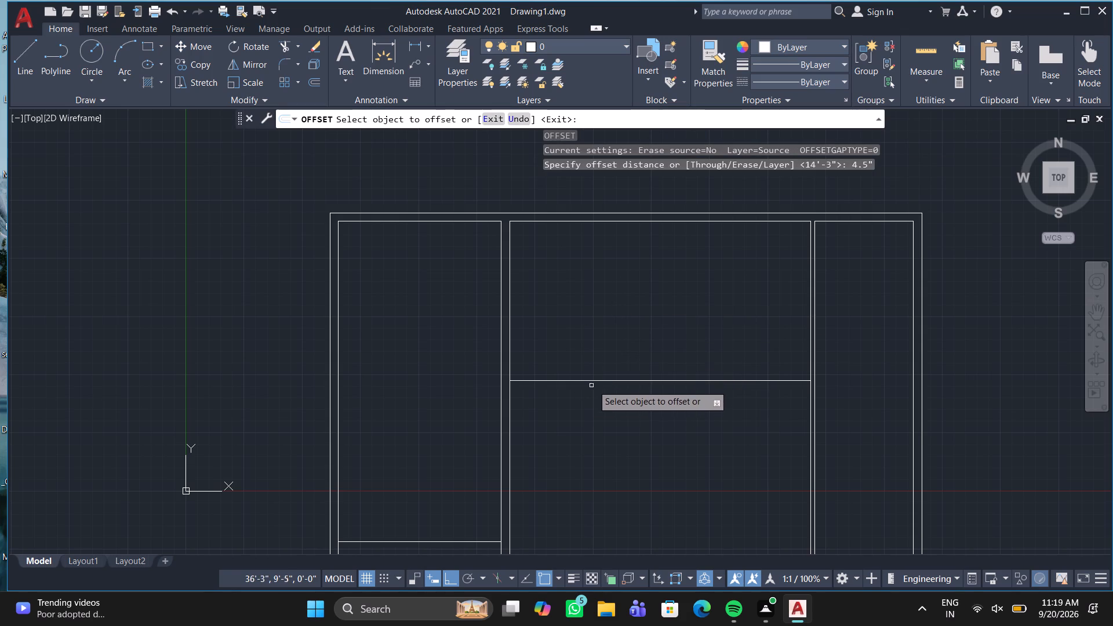
left_click(595, 380)
left_click(577, 417)
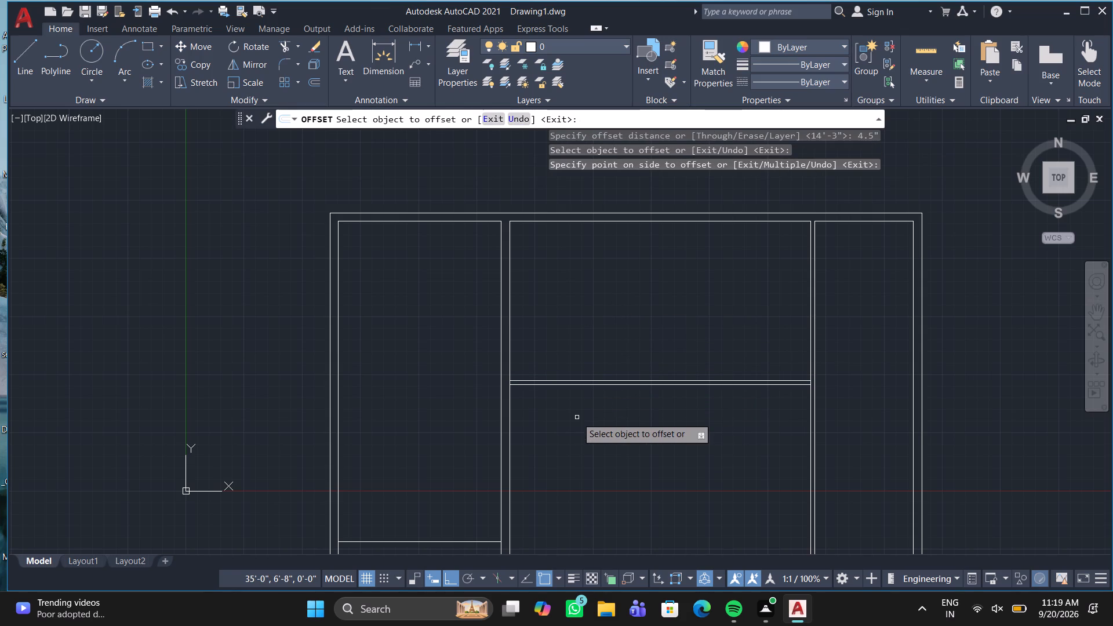
key("Escape")
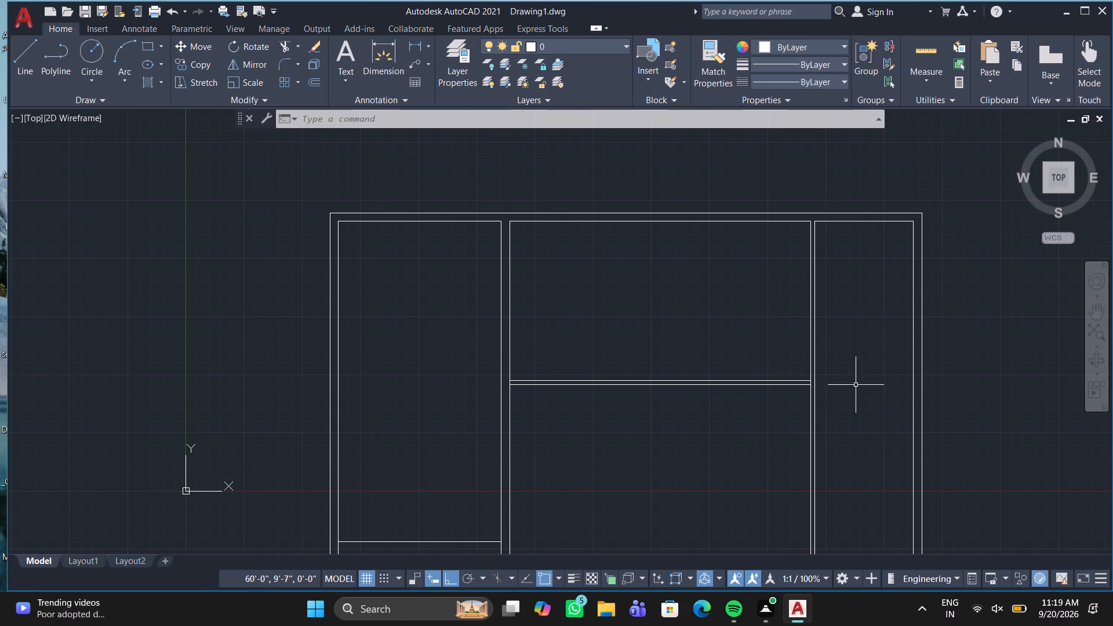
Offset the rightmost room's inner top wall line 8' downward.
key("o")
key("Return")
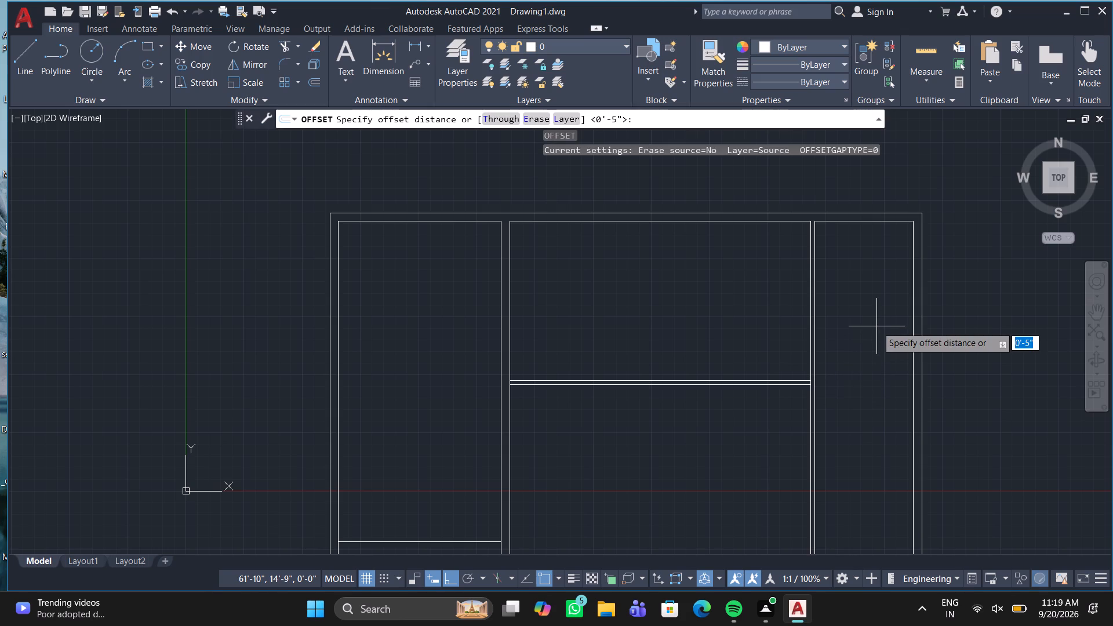
middle_click_drag(876, 326, 770, 393)
scroll(768, 391, "up", 1)
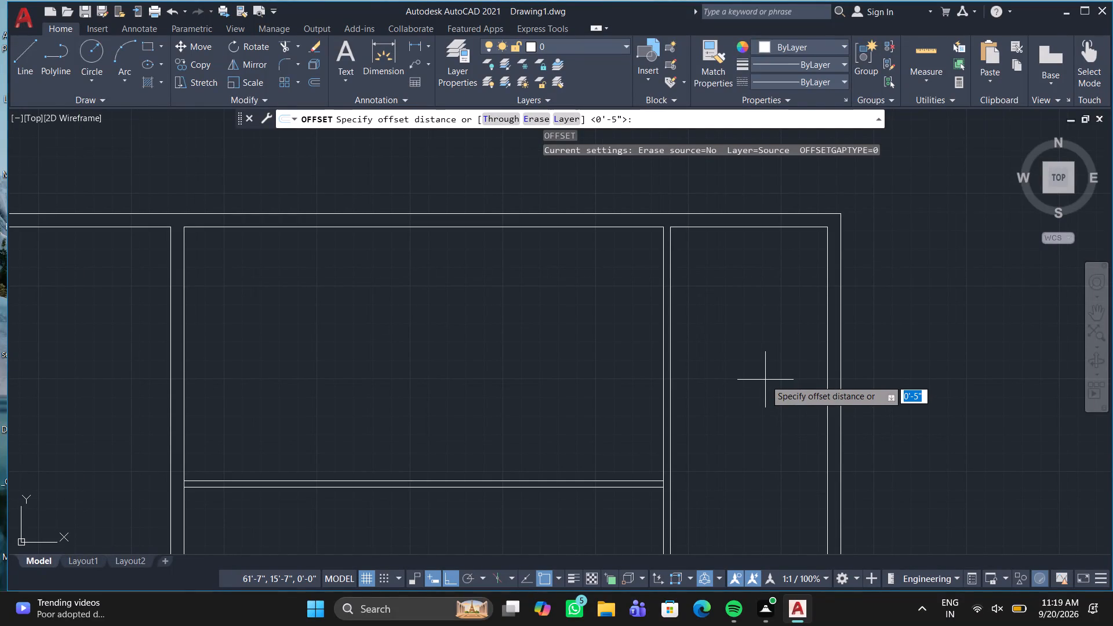
type("8'")
key("Return")
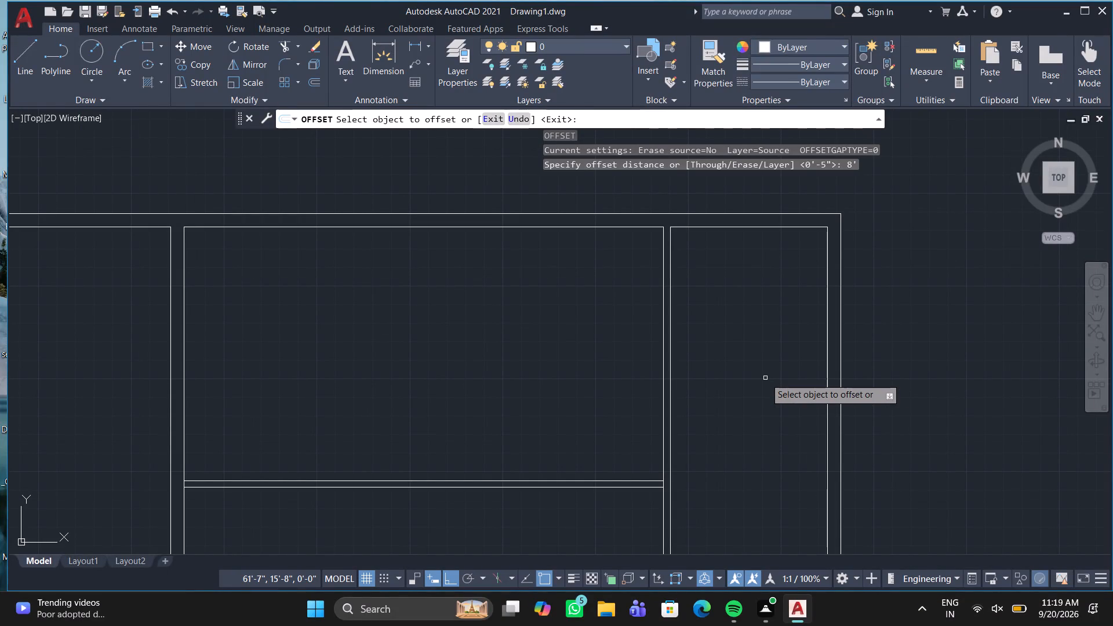
left_click(780, 225)
left_click(769, 273)
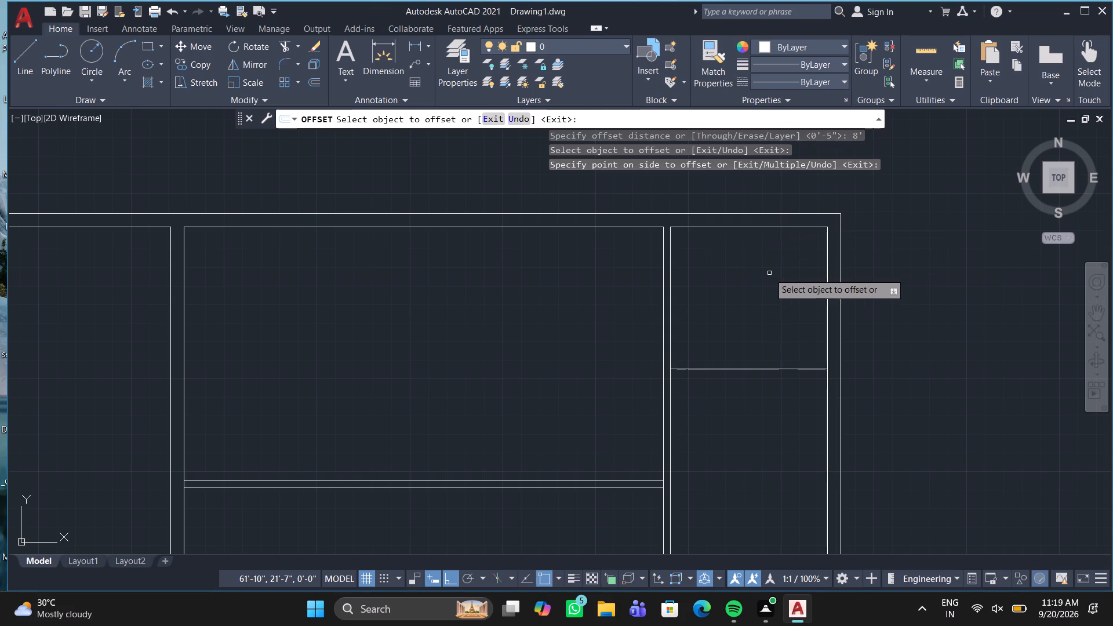
key("space")
Offset the rightmost room's new horizontal line 9" downward to give the cross wall its thickness.
key("space")
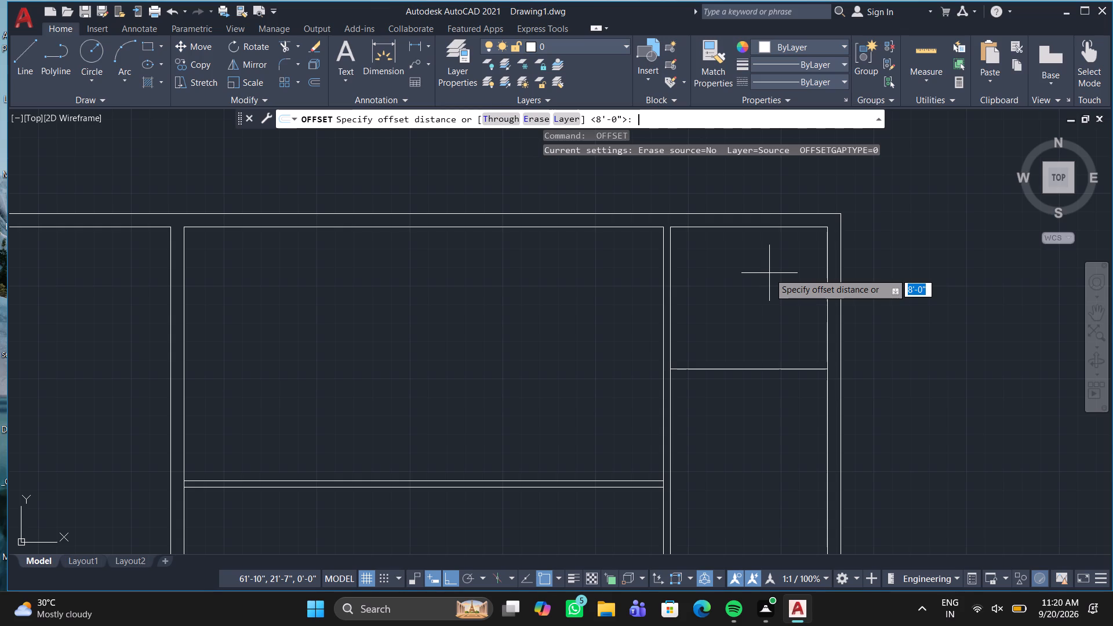
key("9")
key("shift+quotedbl")
key("Return")
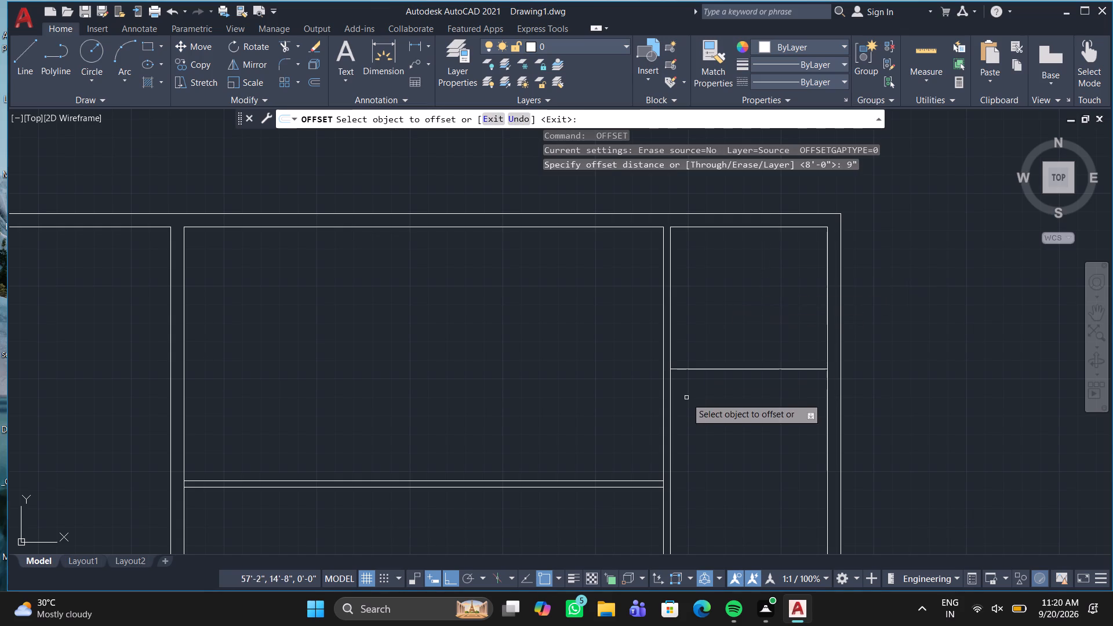
double_click(714, 369)
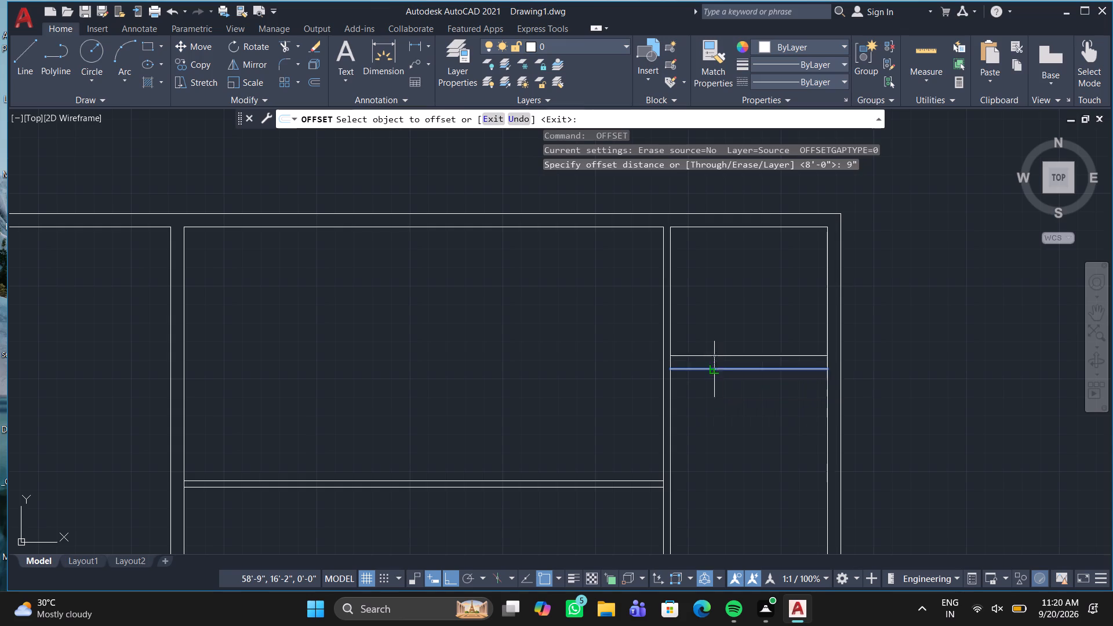
left_click(698, 406)
key("space")
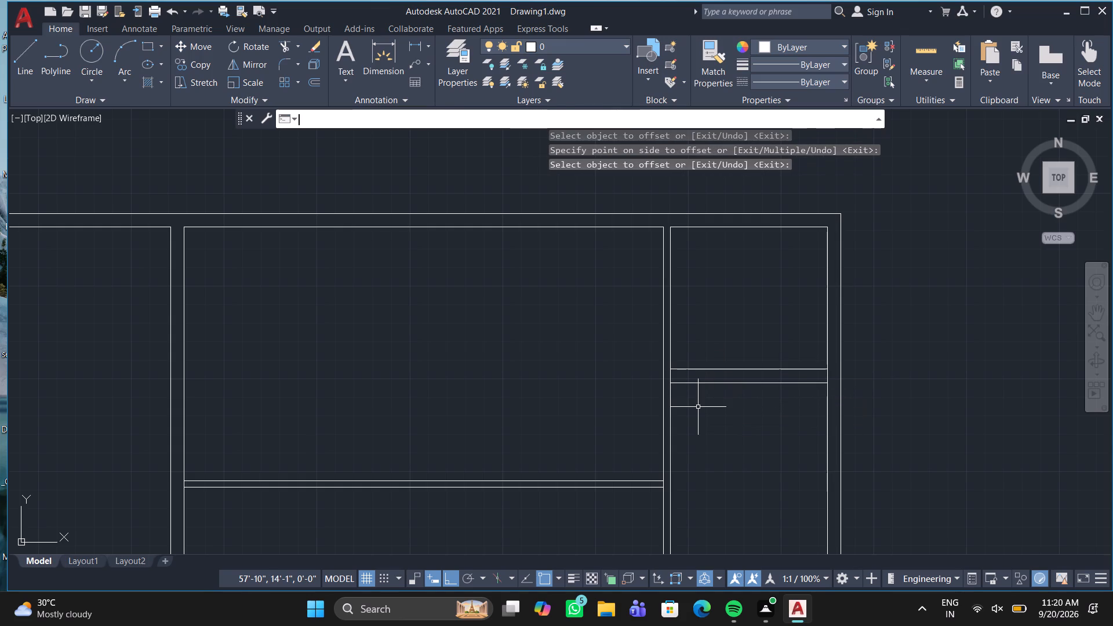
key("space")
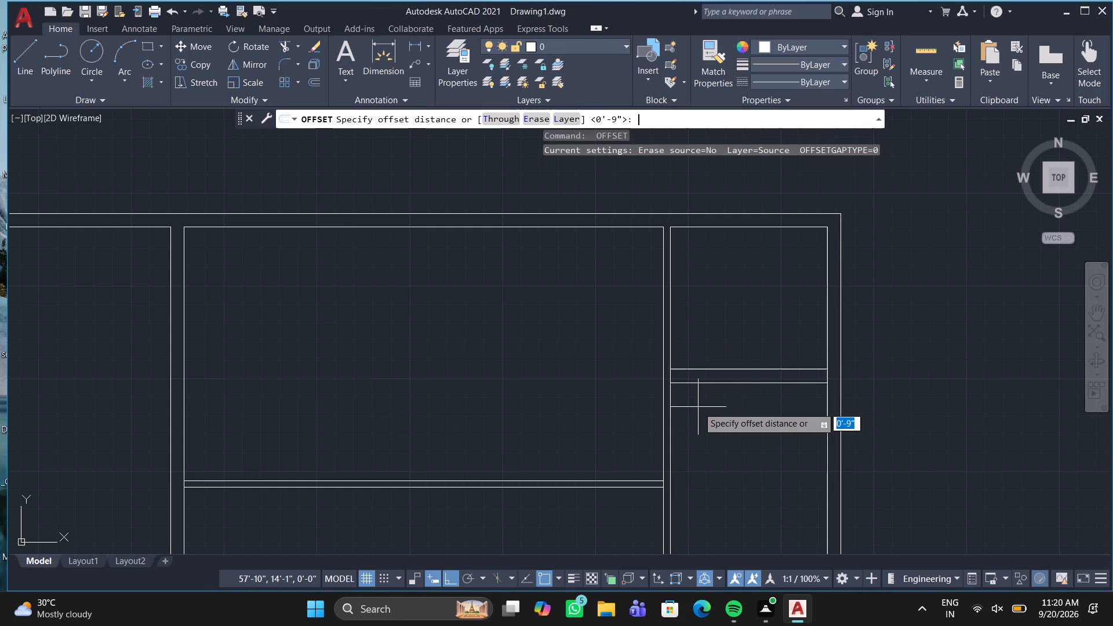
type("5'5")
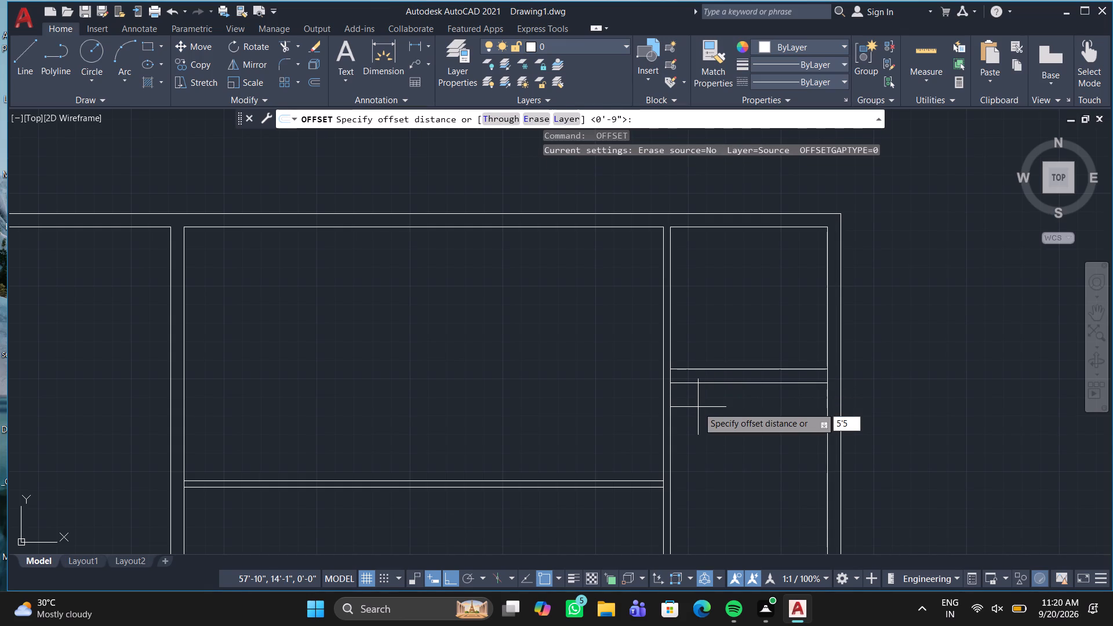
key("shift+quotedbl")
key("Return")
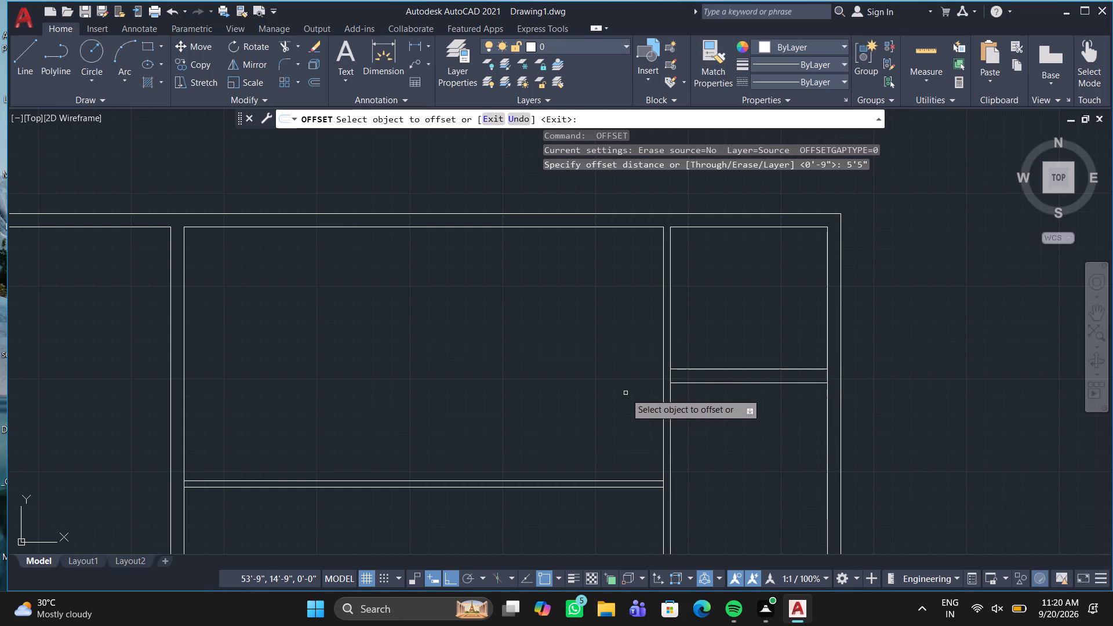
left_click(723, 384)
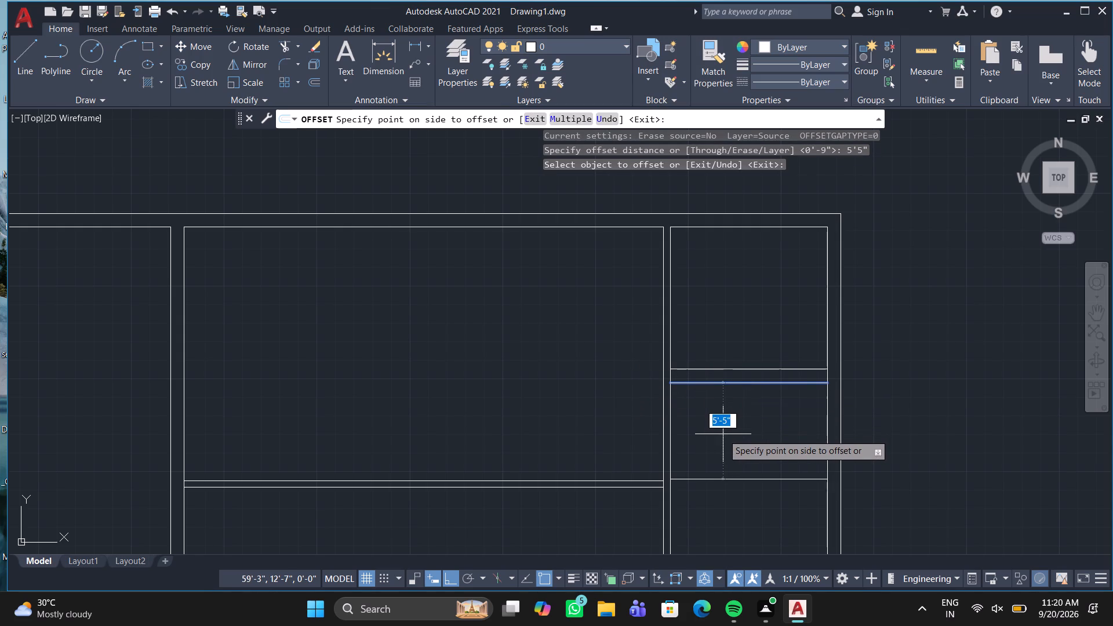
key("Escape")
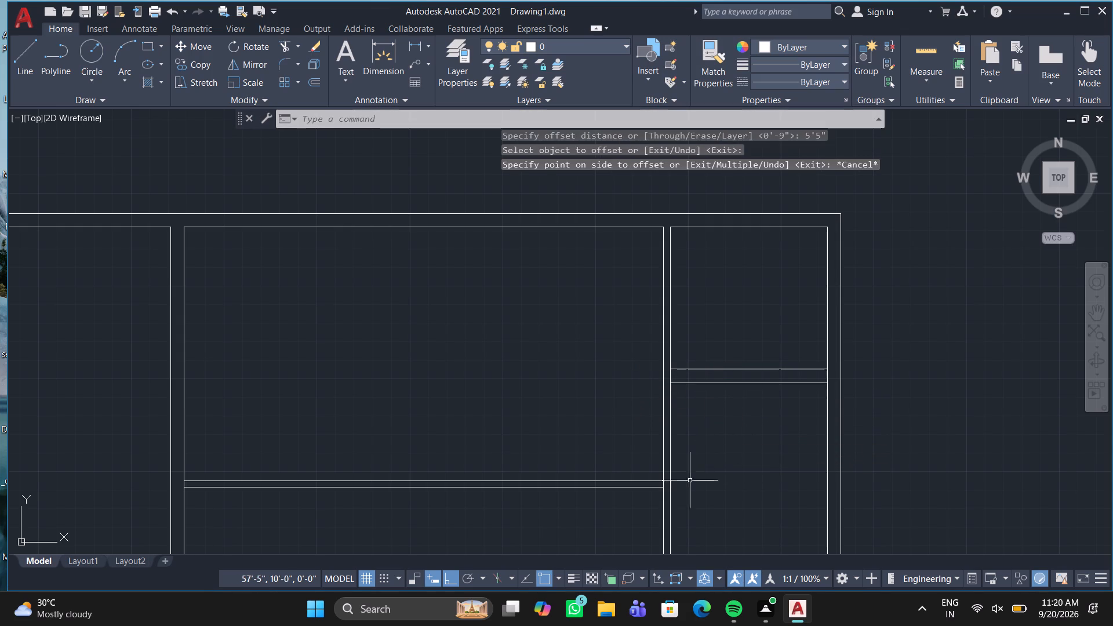
Stretch the right ends of both lines of the middle room's 4.5" partition horizontally to the outer line of the rightmost wall.
scroll(639, 497, "up", 1)
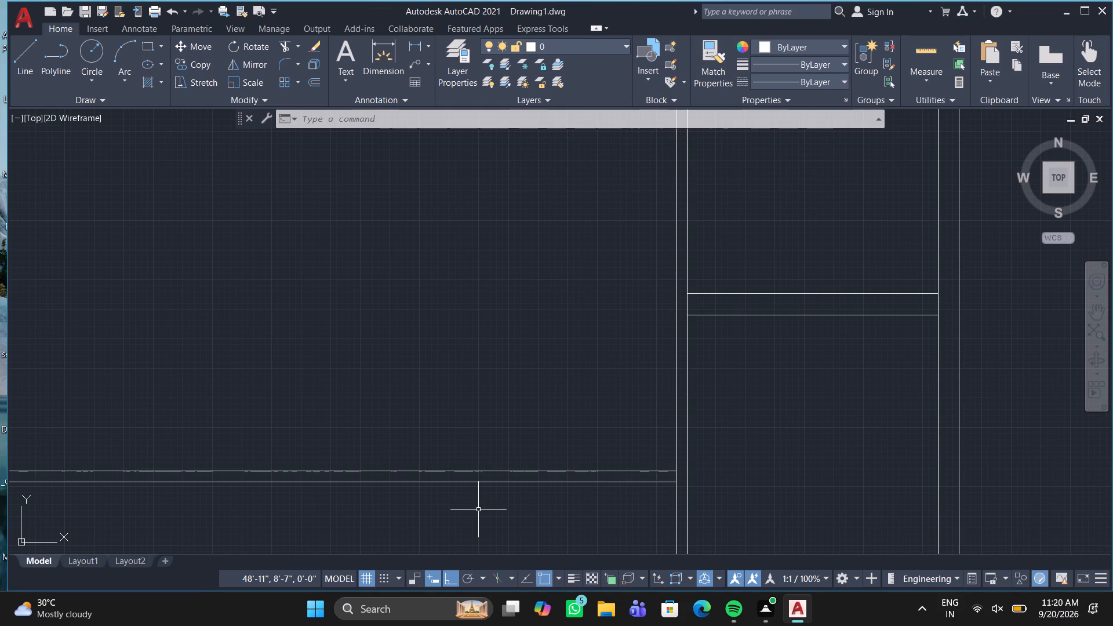
left_click(649, 471)
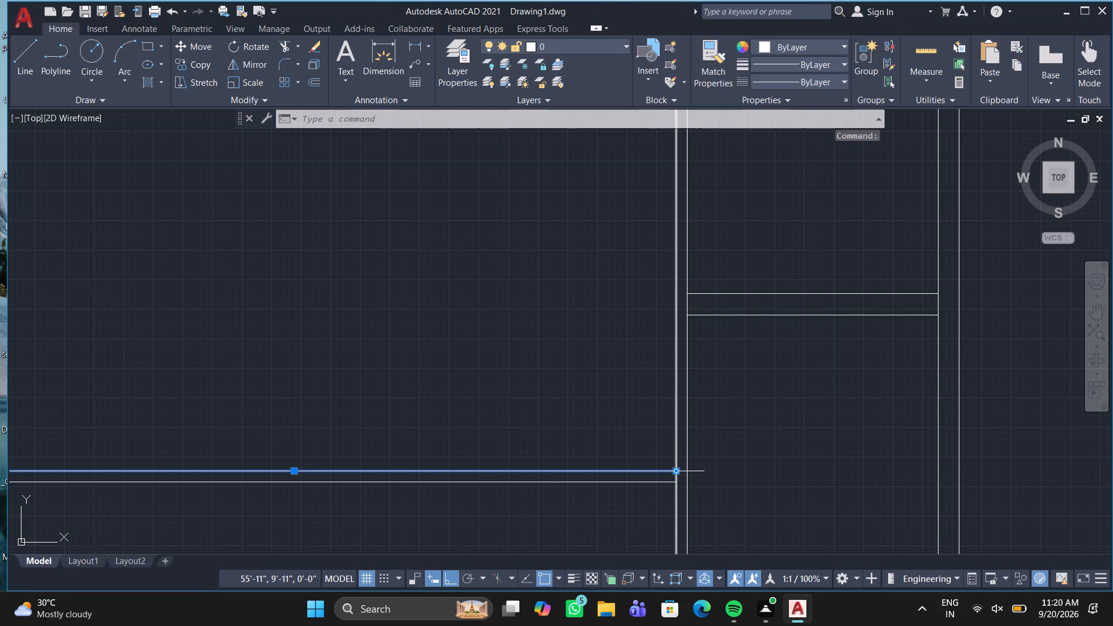
left_click(678, 471)
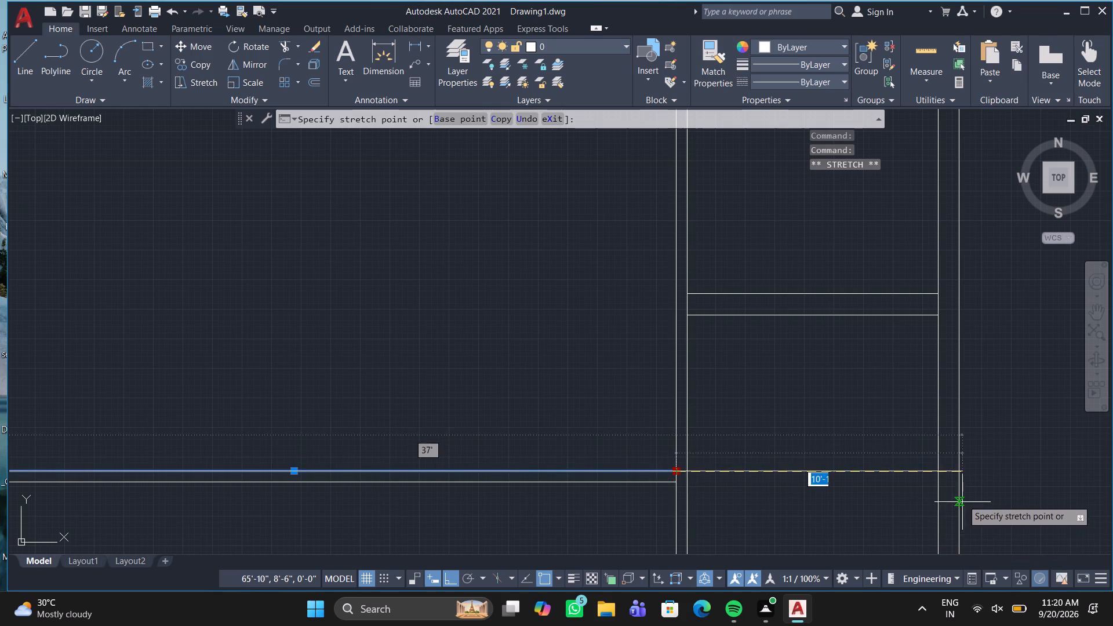
left_click(959, 471)
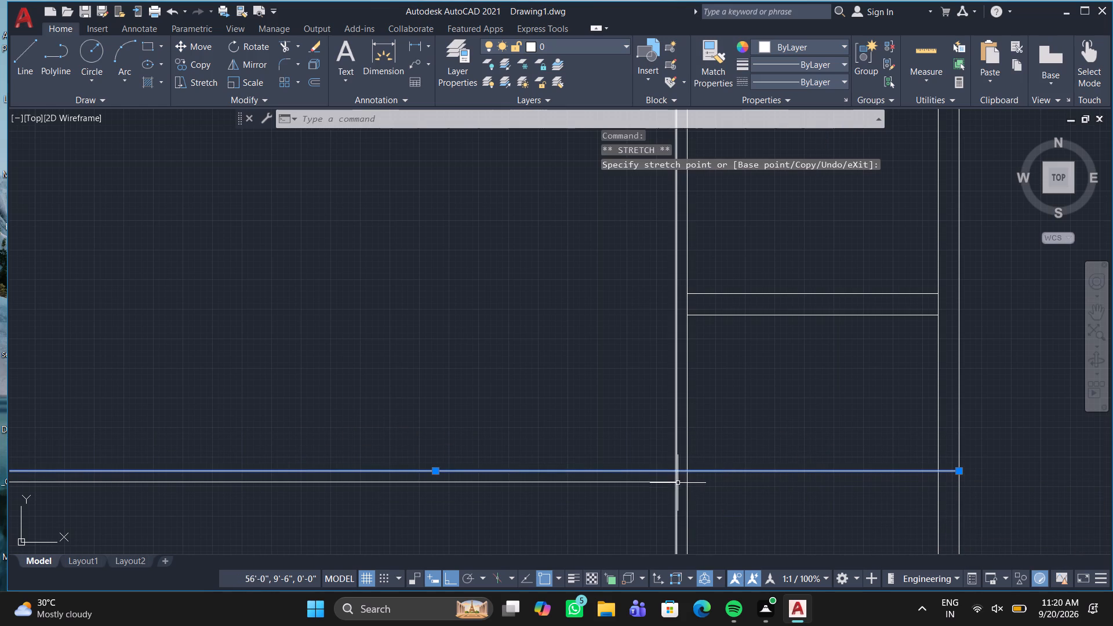
left_click(667, 484)
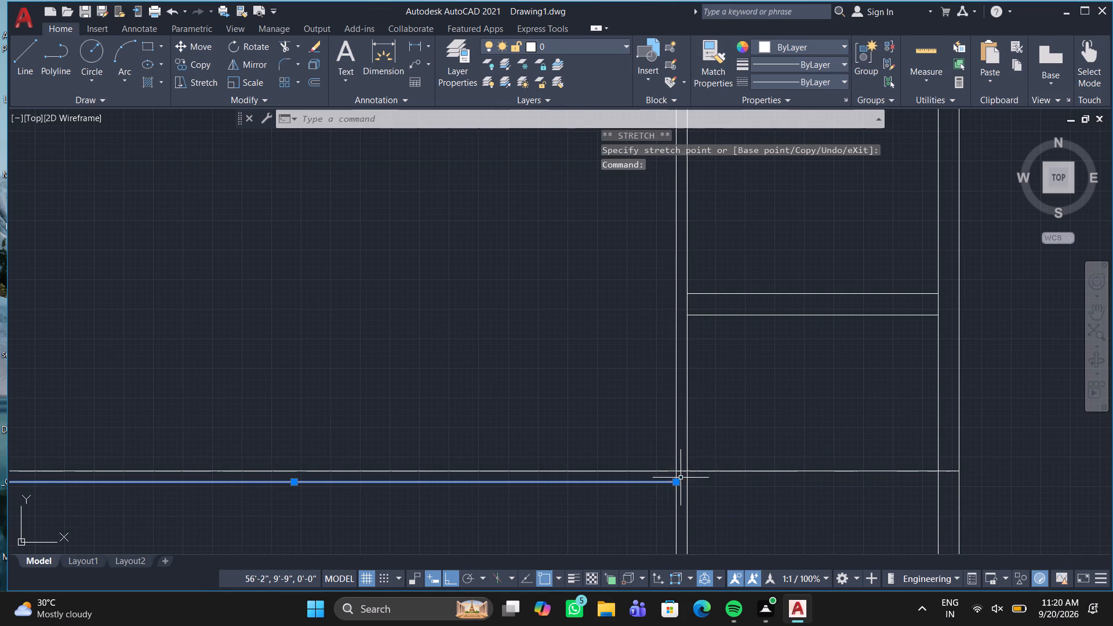
left_click(677, 481)
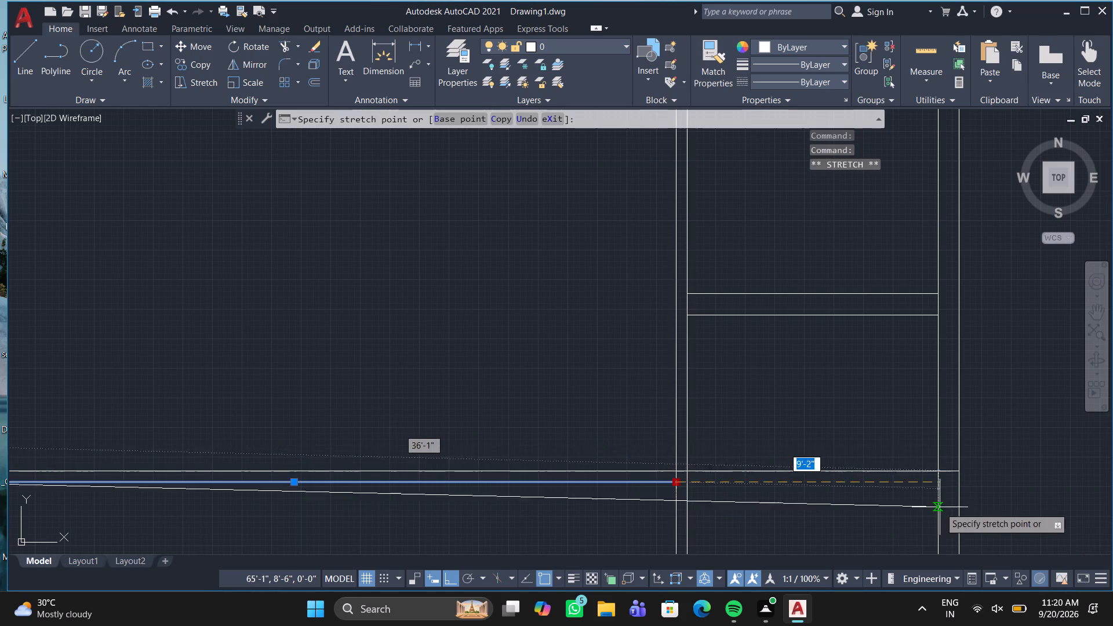
left_click(960, 481)
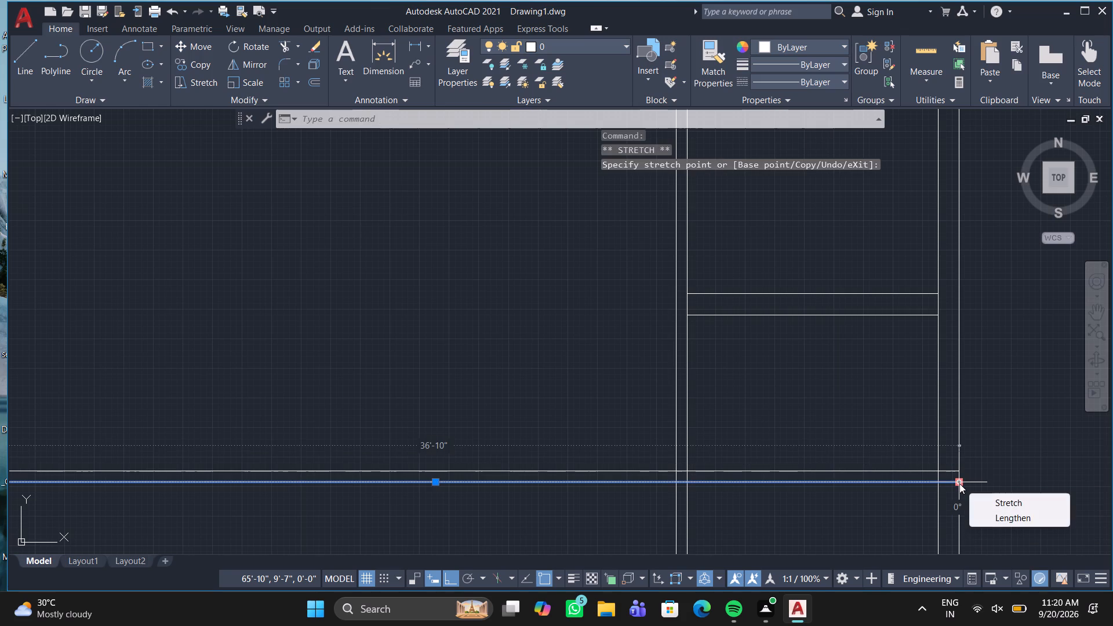
key("Escape")
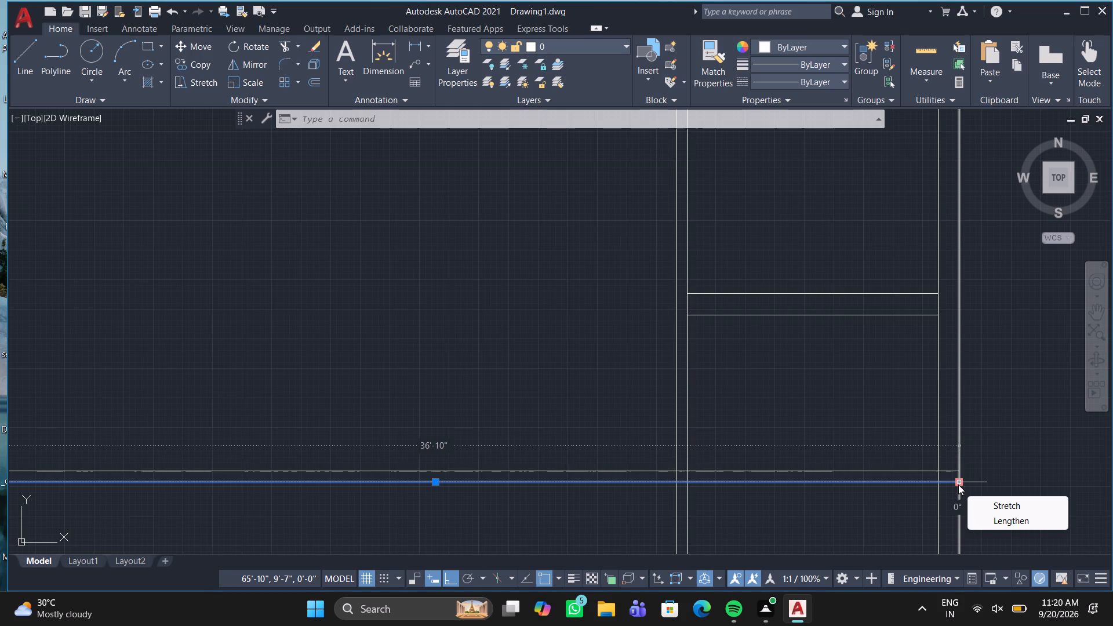
scroll(845, 433, "down", 2)
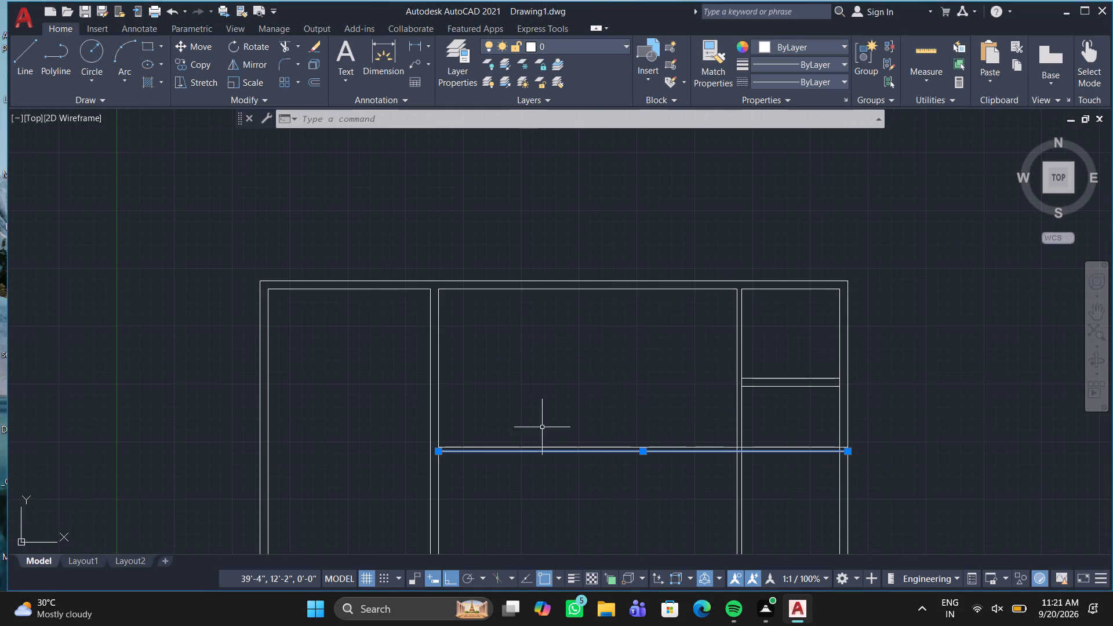
Offset the lower line of the middle room's 4.5" partition 14'3" downward.
middle_click_drag(529, 434, 718, 334)
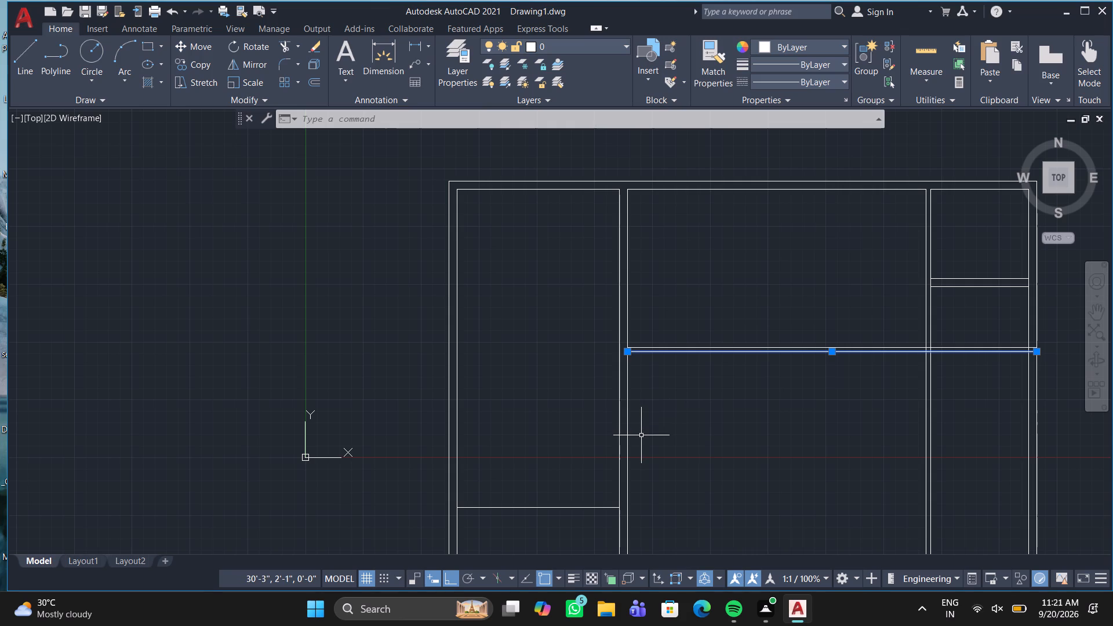
key("Escape")
scroll(696, 376, "up", 2)
middle_click_drag(696, 375, 460, 316)
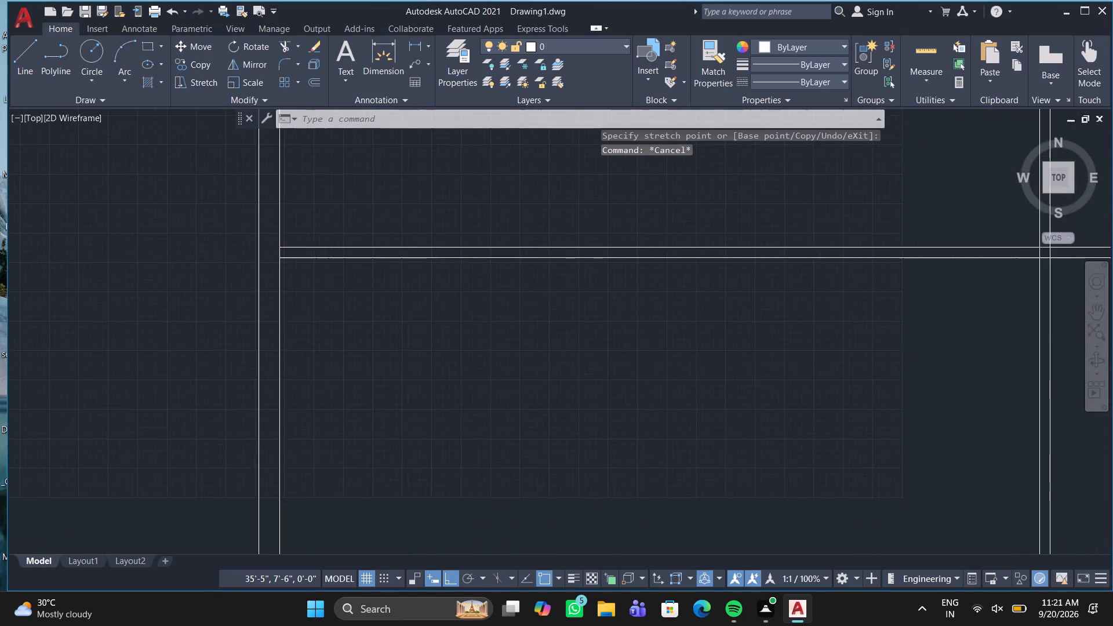
scroll(453, 314, "down", 1)
key("o")
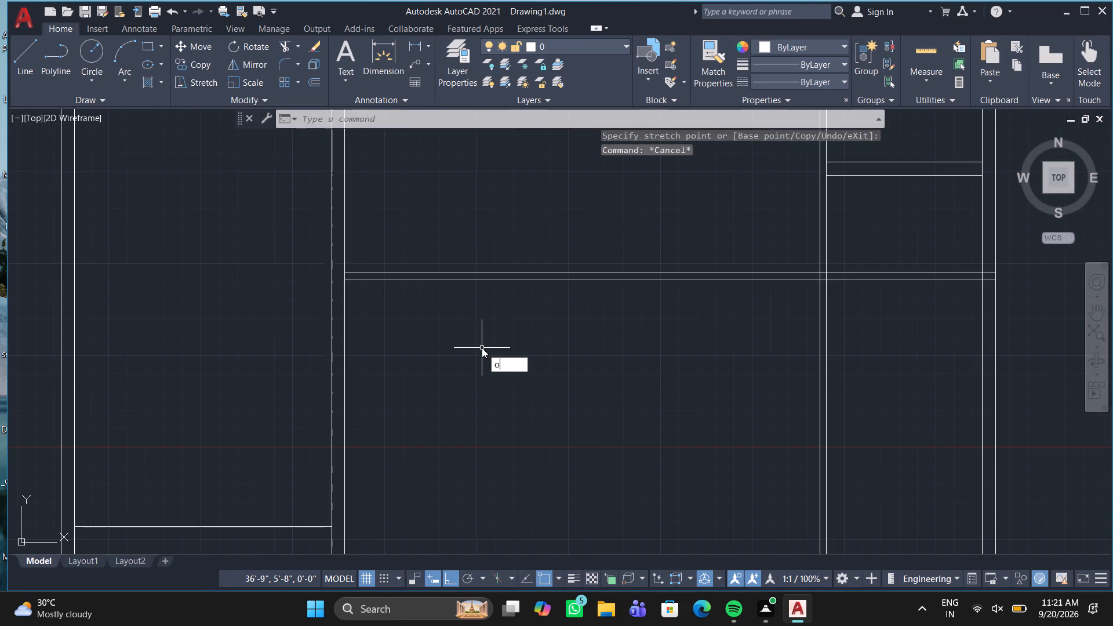
key("Return")
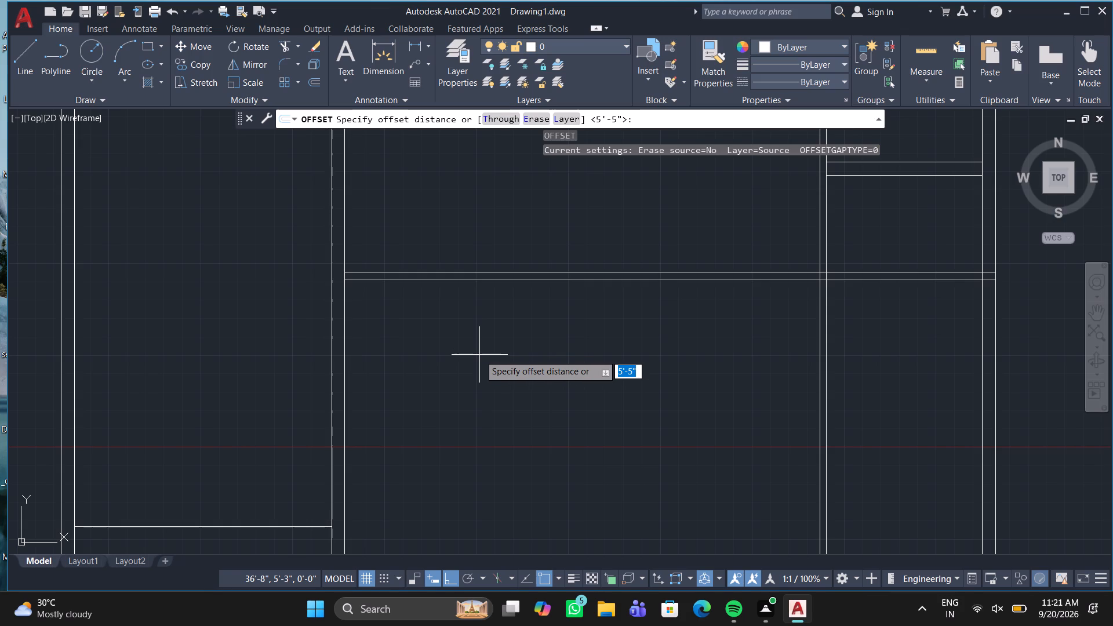
type("14")
key("apostrophe")
key("3")
key("shift+quotedbl")
key("Return")
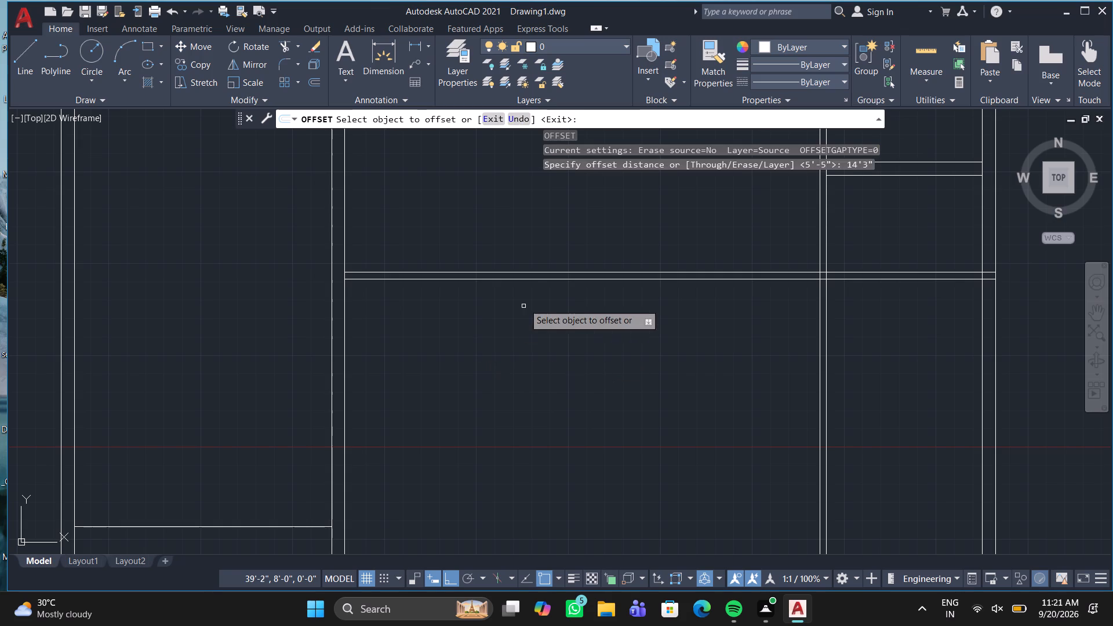
left_click(535, 282)
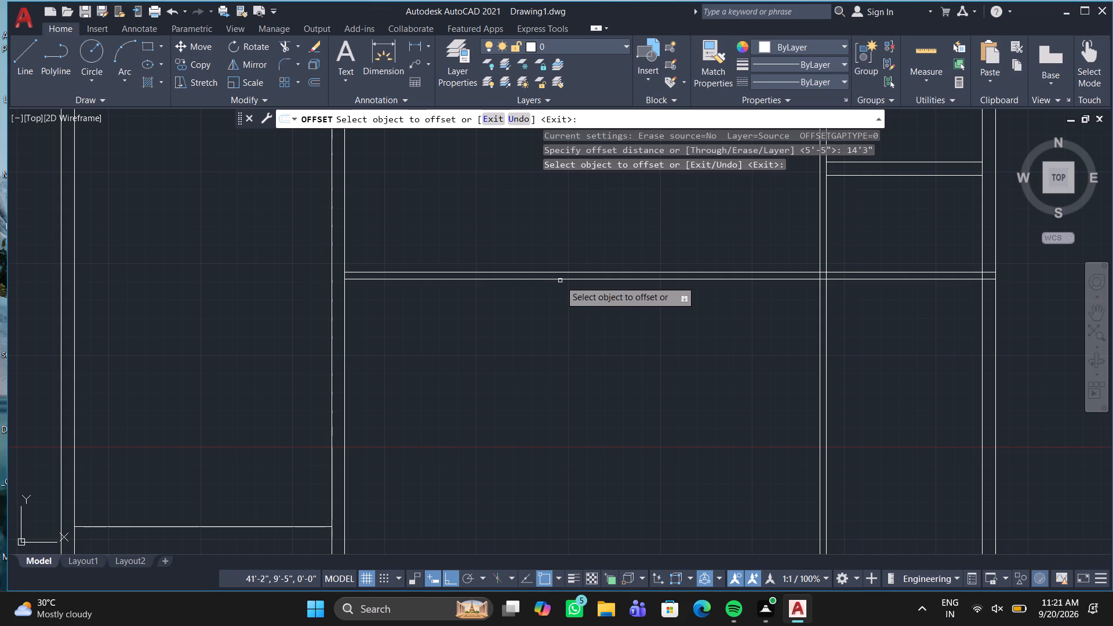
left_click(561, 279)
left_click(539, 315)
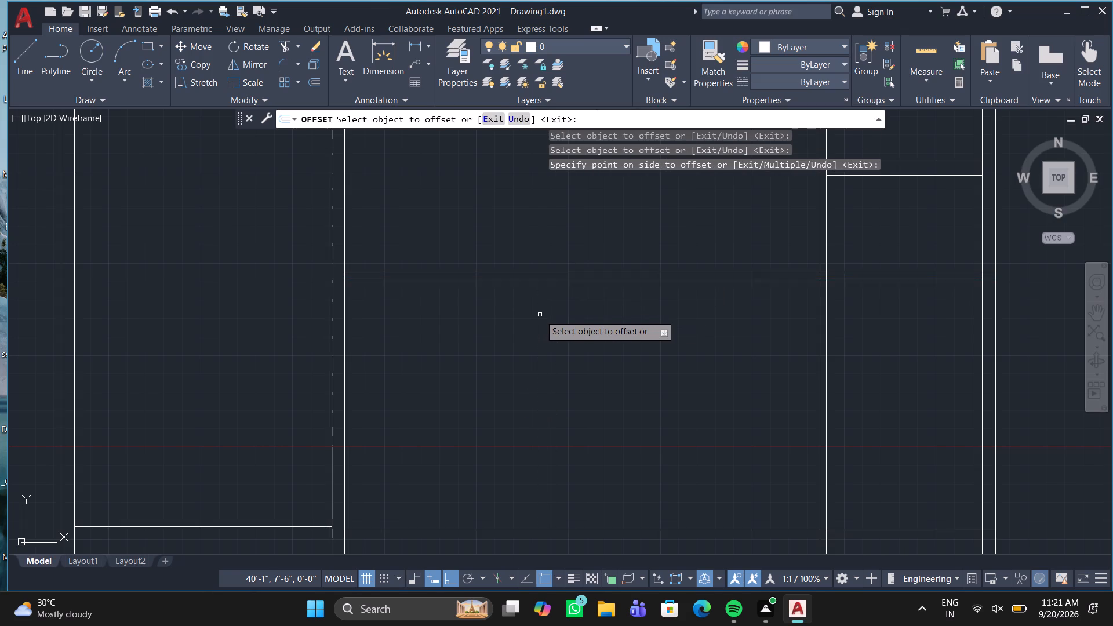
Offset the new horizontal line 9" downward to give the lower cross wall its thickness.
key("space")
key("space")
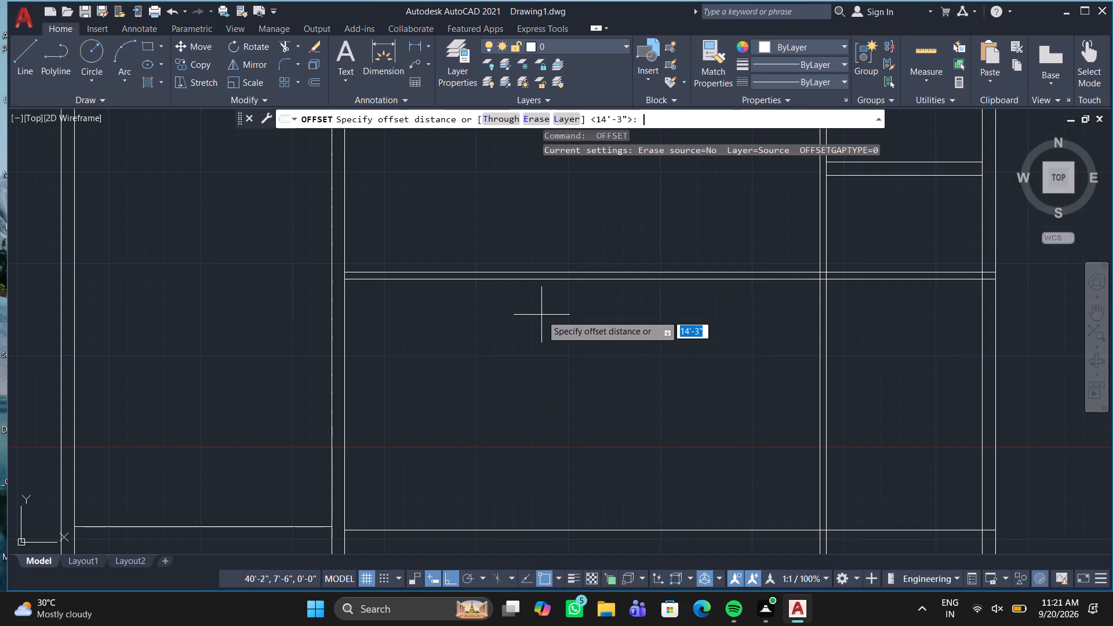
key("9")
key("shift+quotedbl")
key("Return")
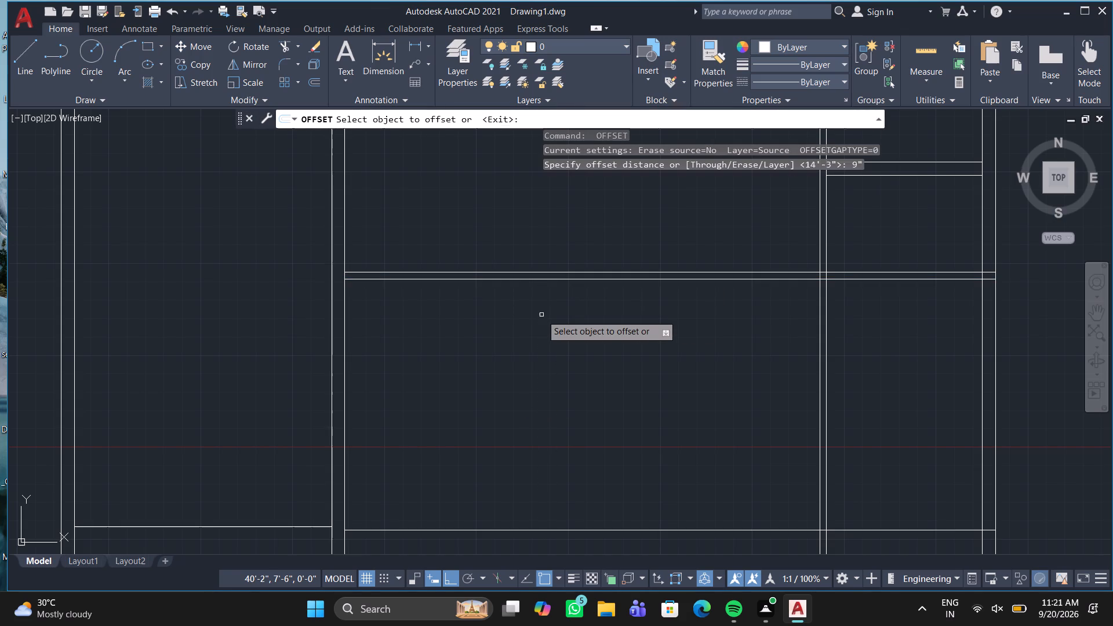
scroll(537, 333, "down", 1)
middle_click_drag(532, 336, 602, 264)
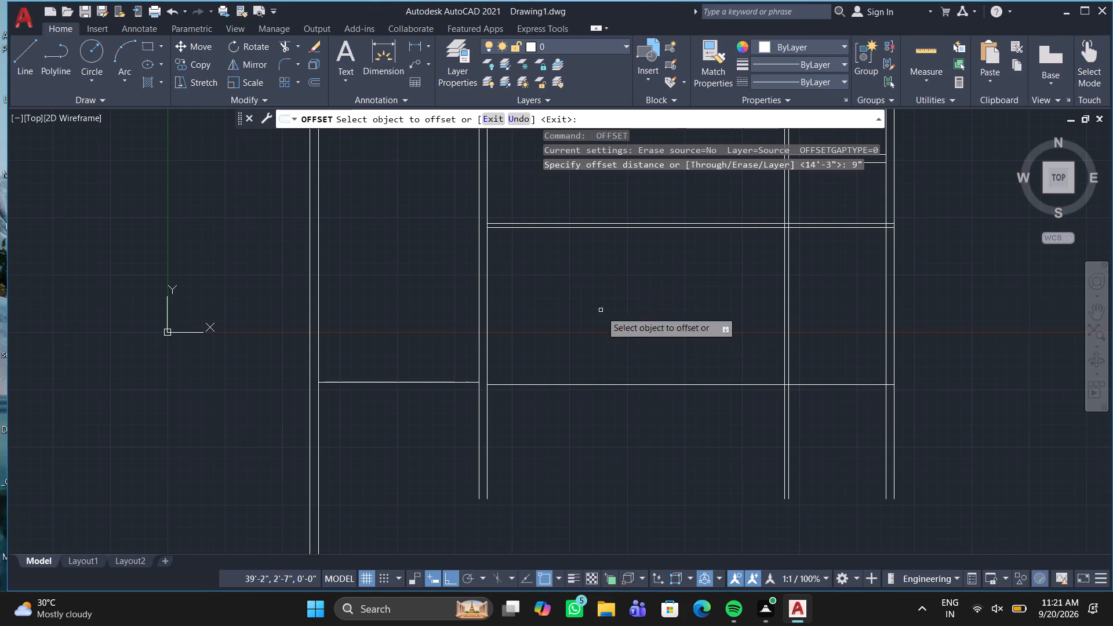
scroll(603, 380, "up", 1)
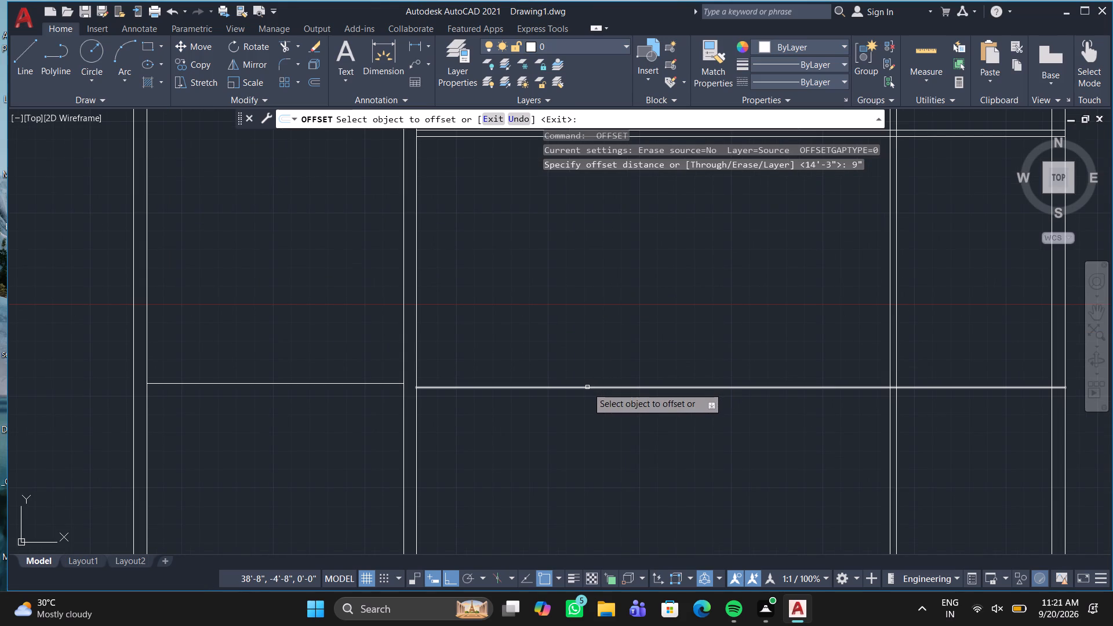
left_click(587, 387)
left_click(573, 420)
key("space")
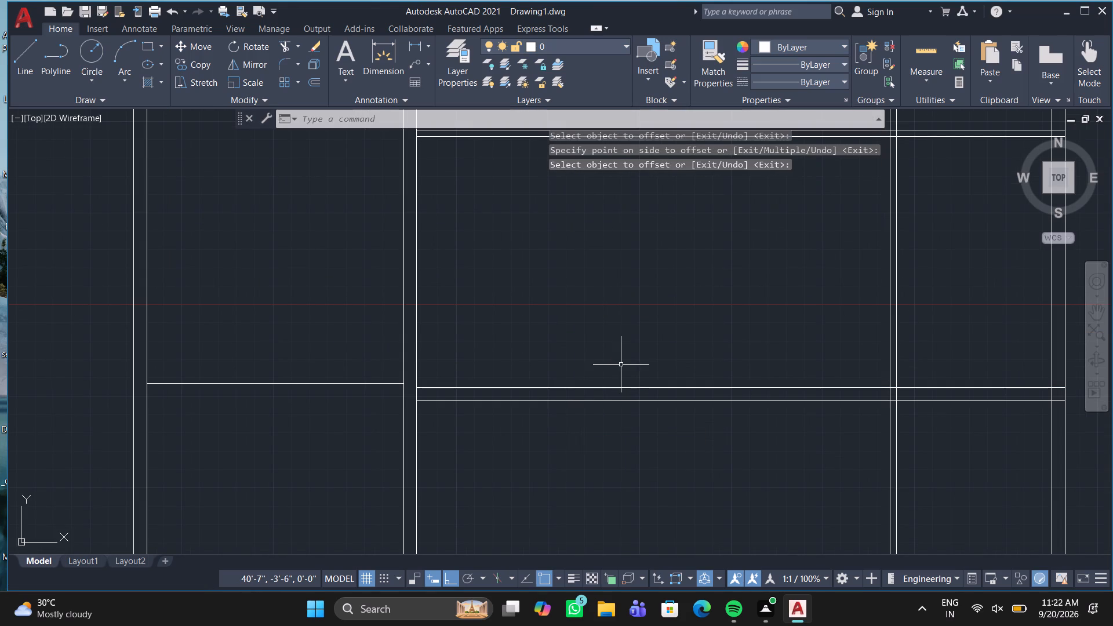
Stretch the left end of the 9" cross wall's lower line horizontally to the inner line of the leftmost wall.
scroll(622, 343, "down", 1)
scroll(493, 377, "up", 3)
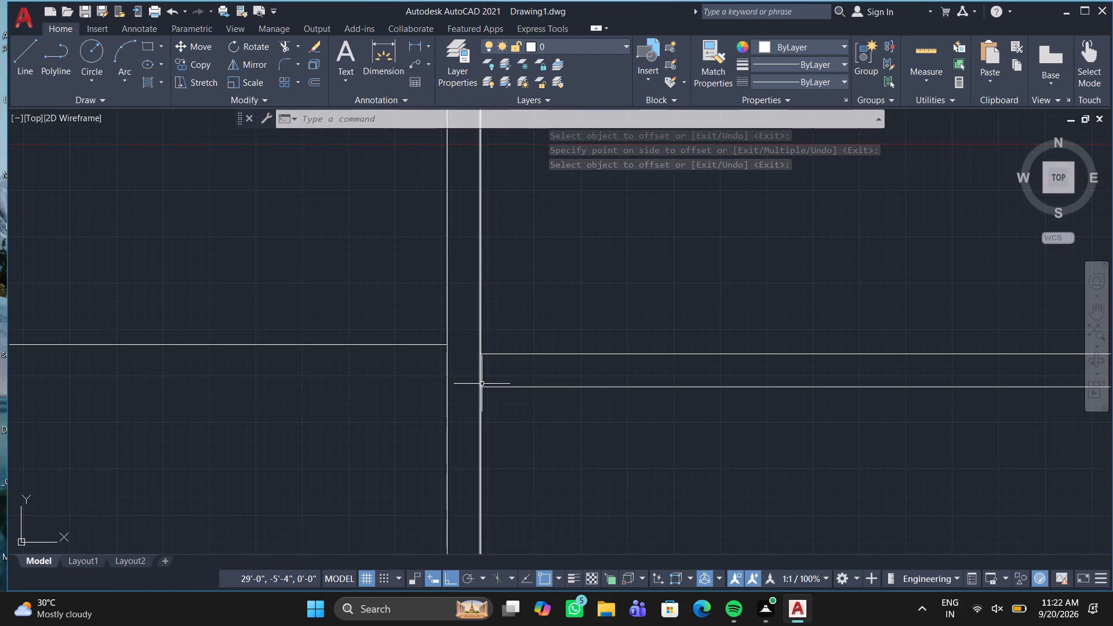
left_click(492, 389)
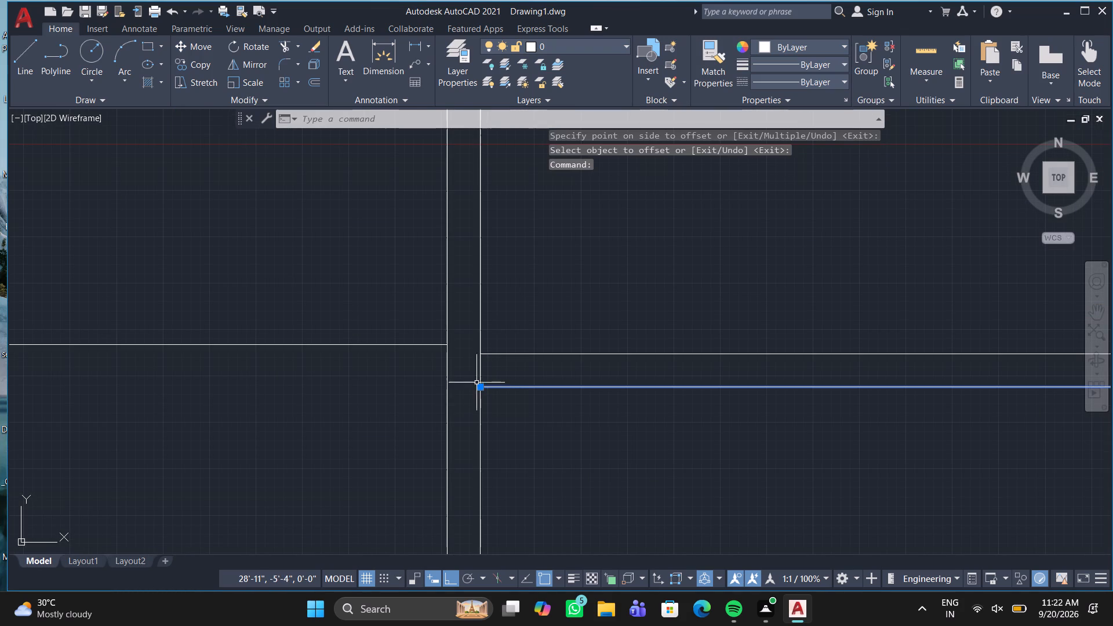
left_click(482, 387)
scroll(243, 378, "down", 1)
middle_click_drag(243, 379, 250, 380)
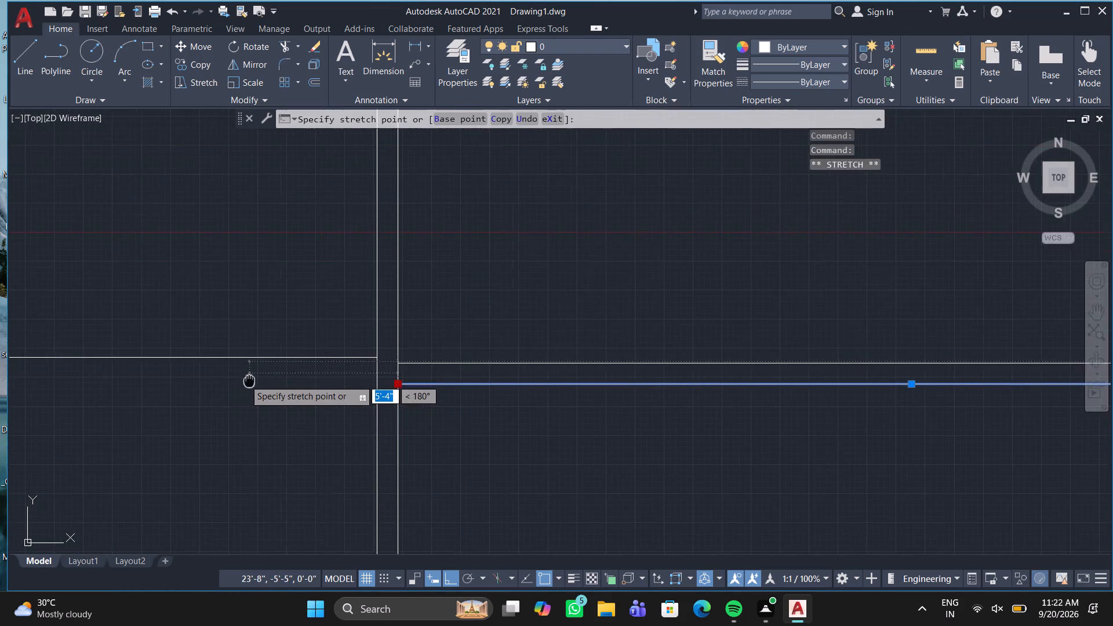
middle_click_drag(250, 380, 631, 445)
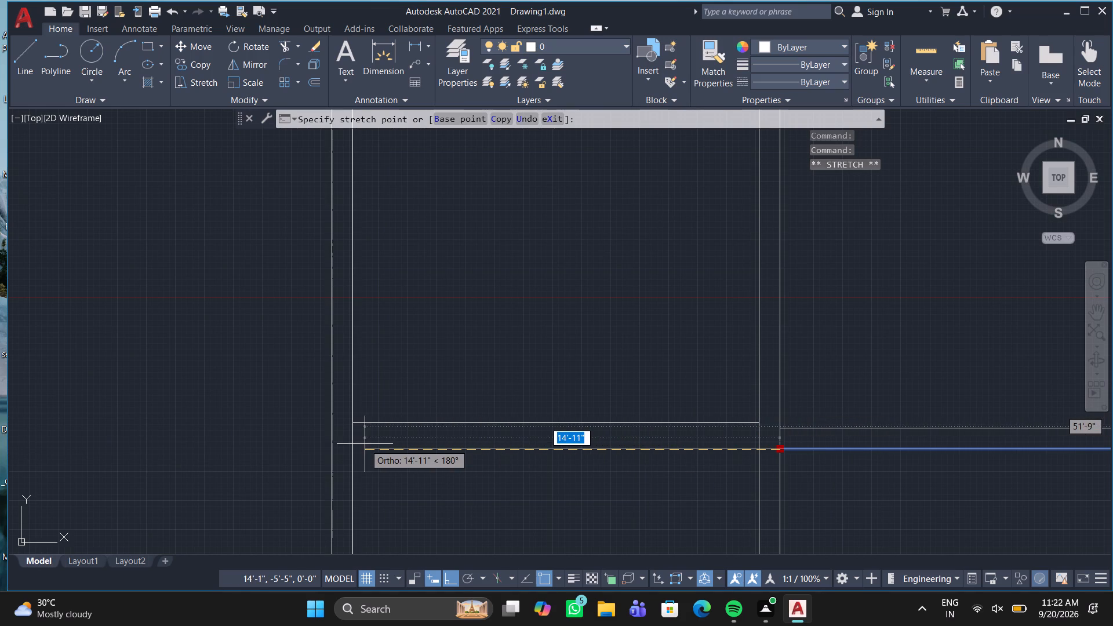
double_click(350, 446)
key("space")
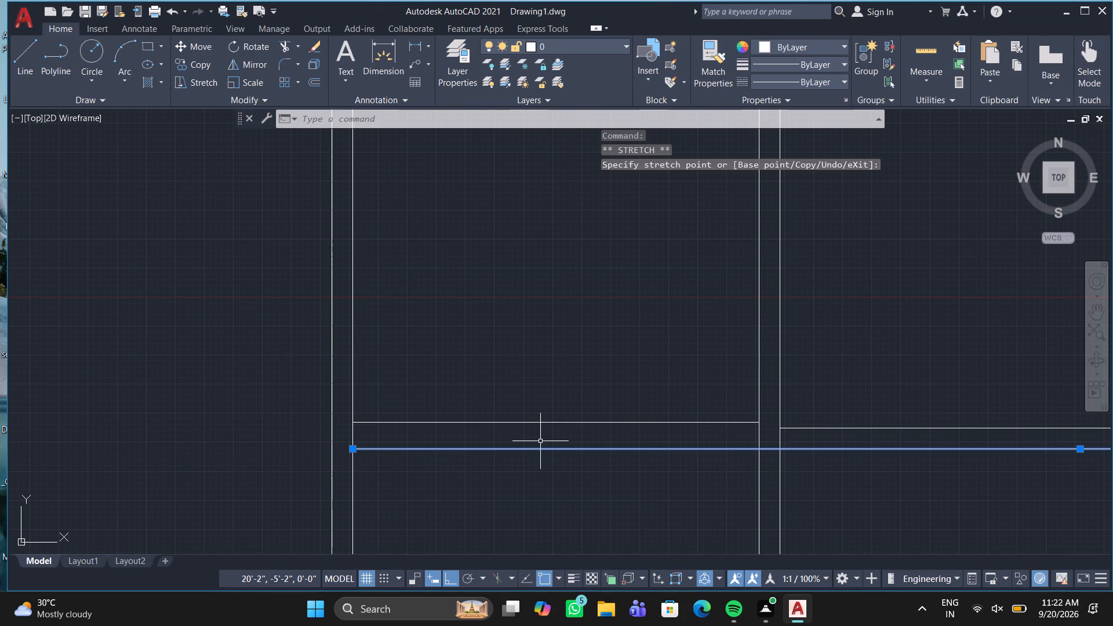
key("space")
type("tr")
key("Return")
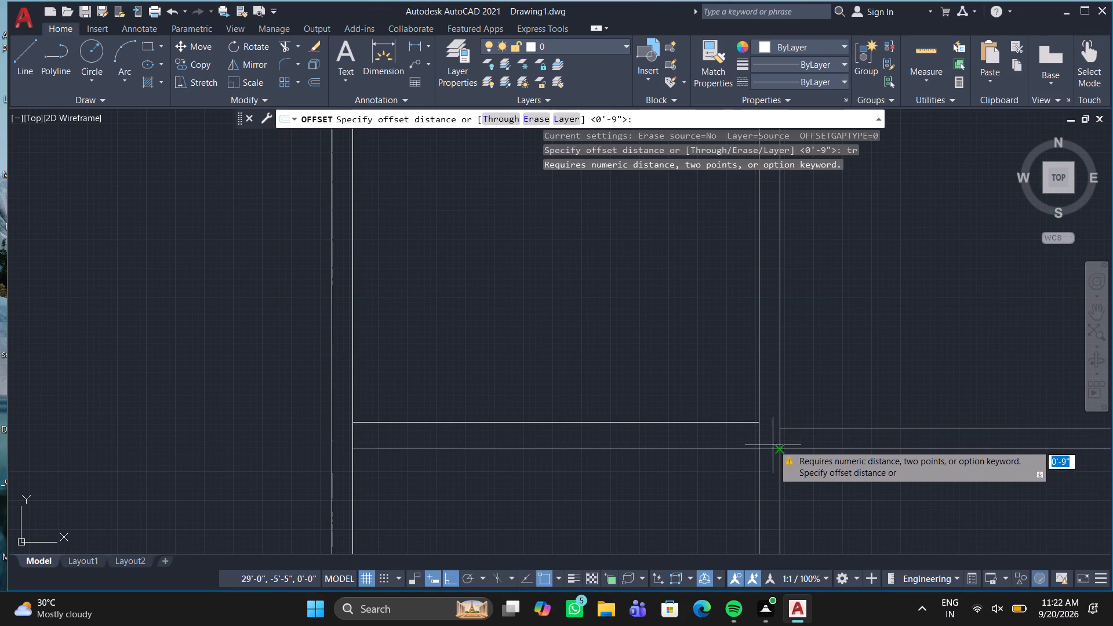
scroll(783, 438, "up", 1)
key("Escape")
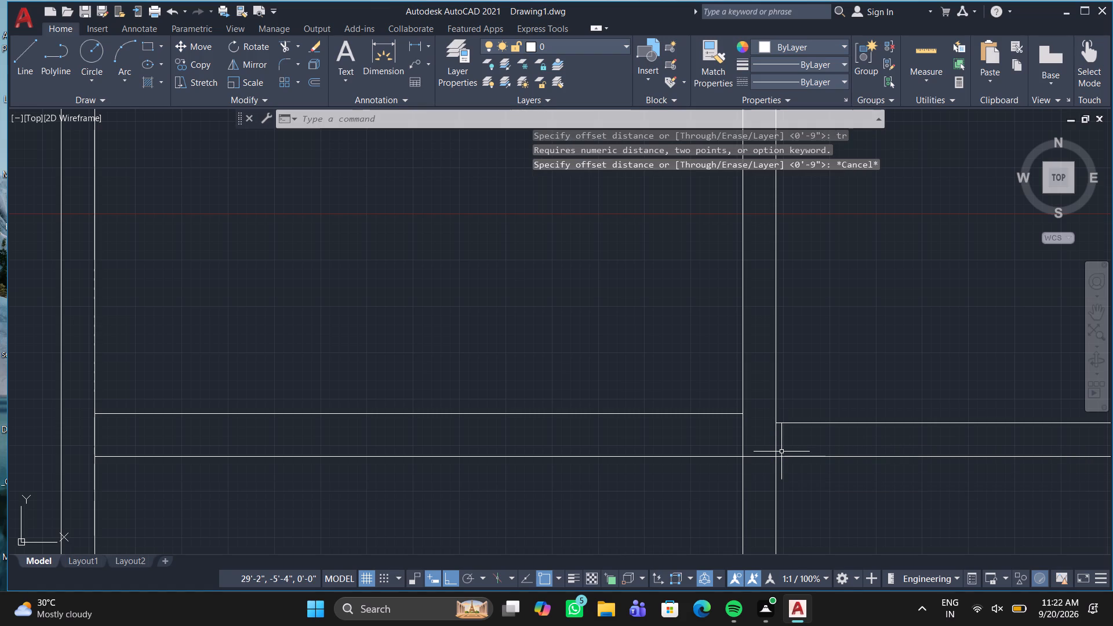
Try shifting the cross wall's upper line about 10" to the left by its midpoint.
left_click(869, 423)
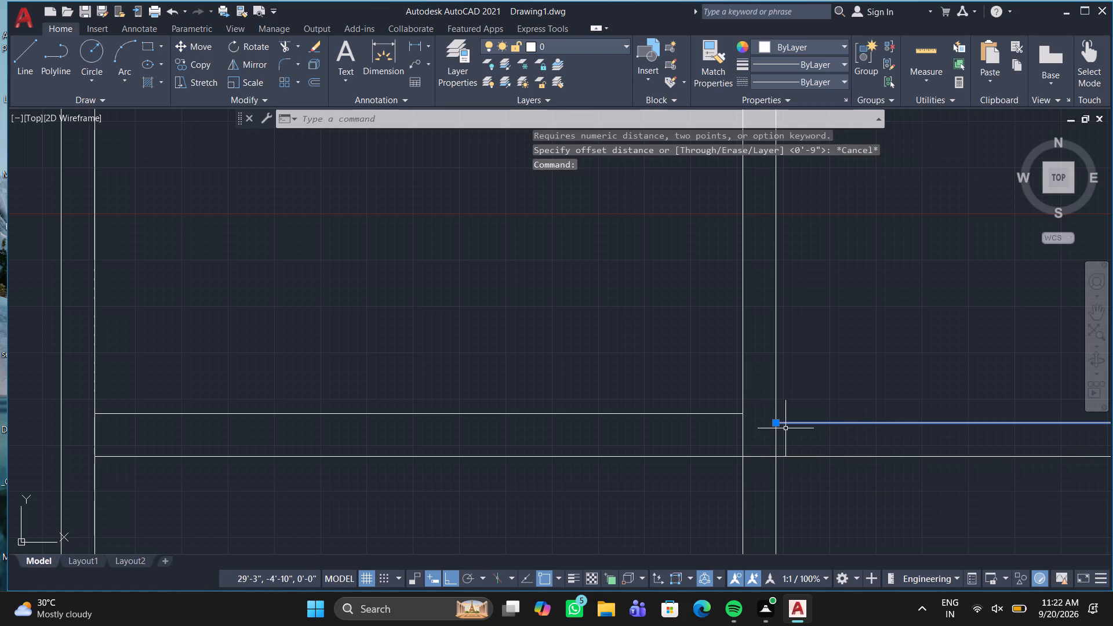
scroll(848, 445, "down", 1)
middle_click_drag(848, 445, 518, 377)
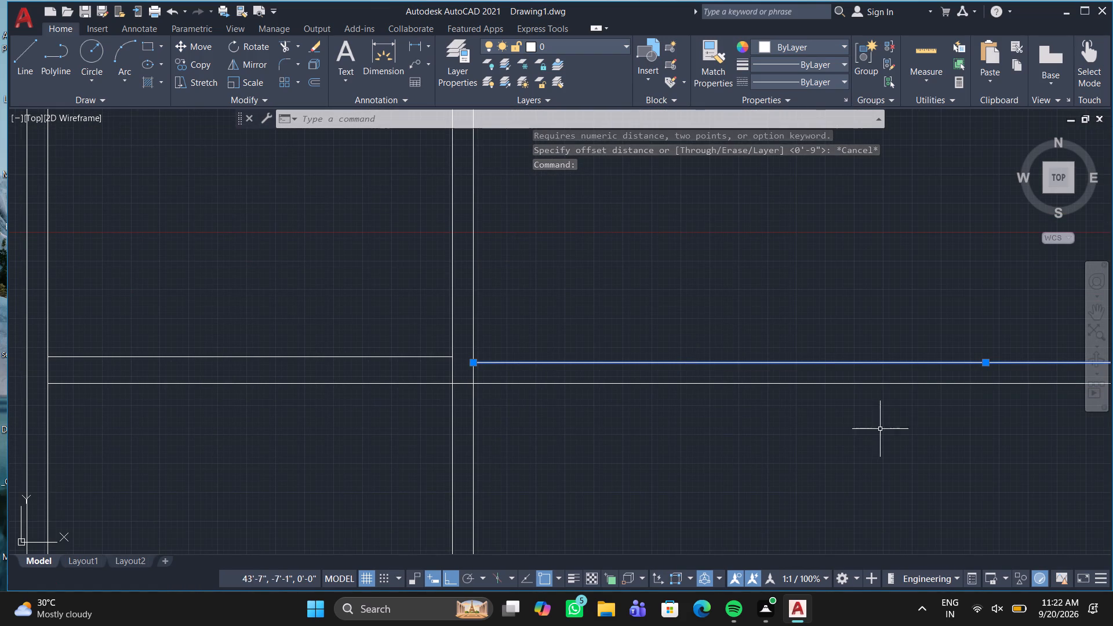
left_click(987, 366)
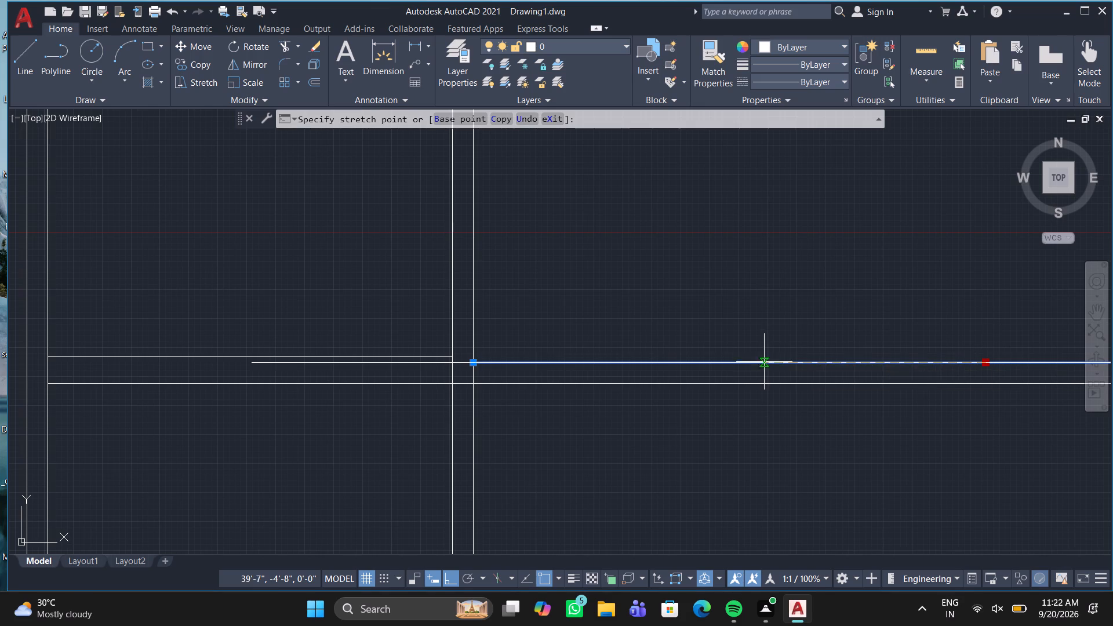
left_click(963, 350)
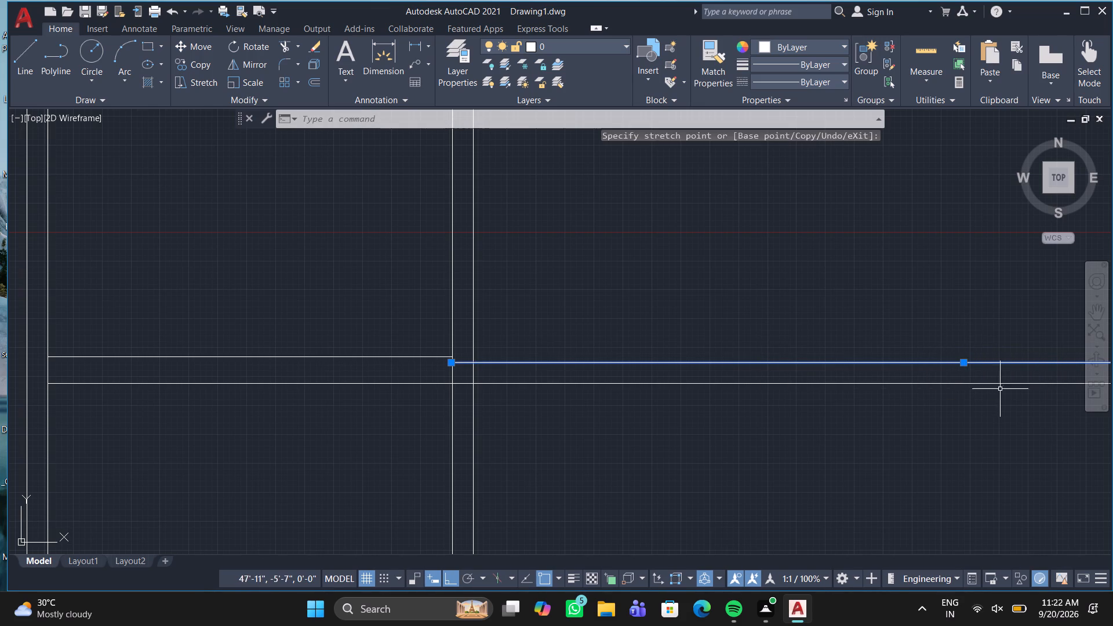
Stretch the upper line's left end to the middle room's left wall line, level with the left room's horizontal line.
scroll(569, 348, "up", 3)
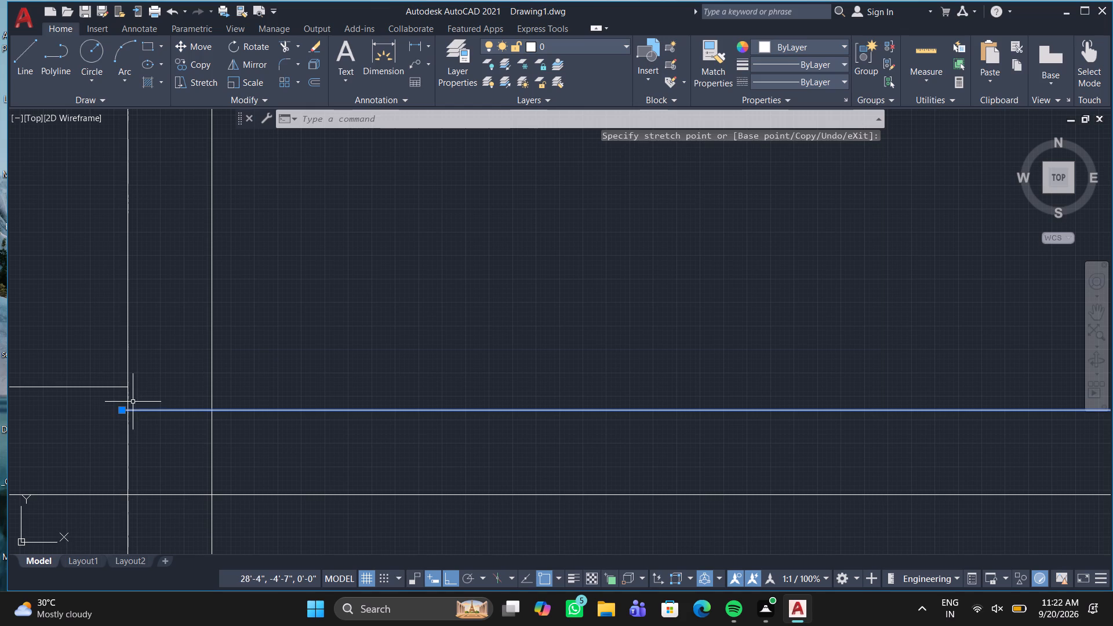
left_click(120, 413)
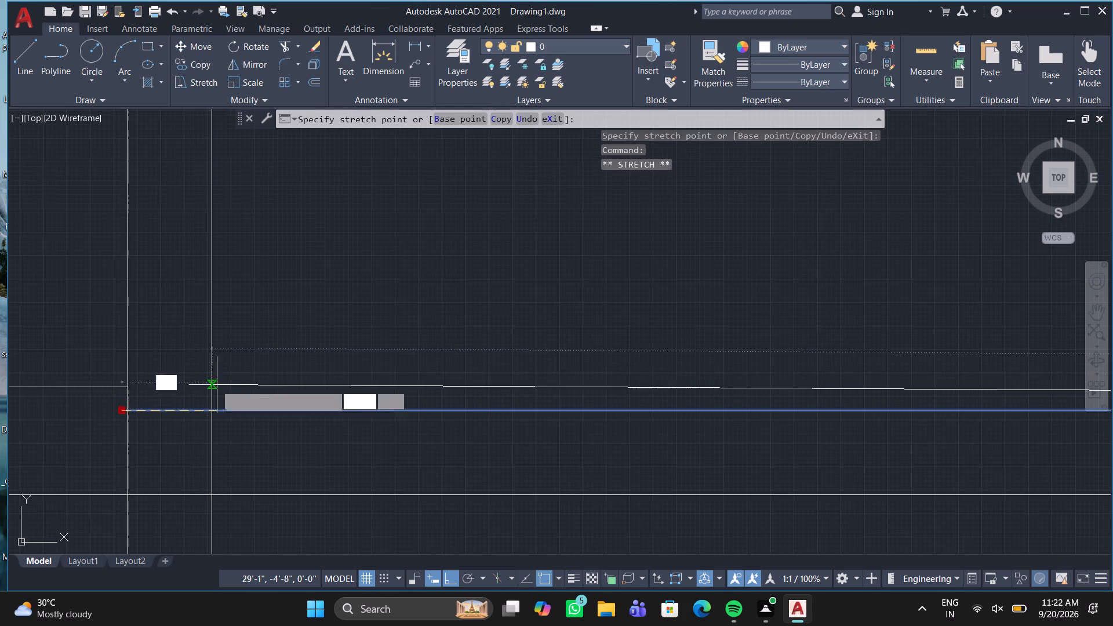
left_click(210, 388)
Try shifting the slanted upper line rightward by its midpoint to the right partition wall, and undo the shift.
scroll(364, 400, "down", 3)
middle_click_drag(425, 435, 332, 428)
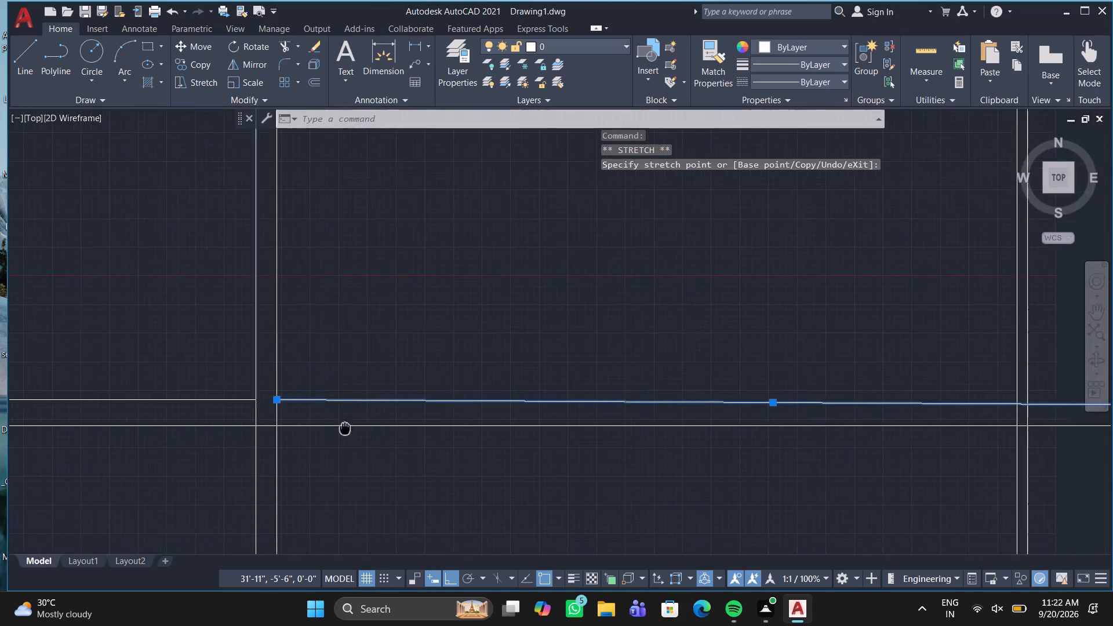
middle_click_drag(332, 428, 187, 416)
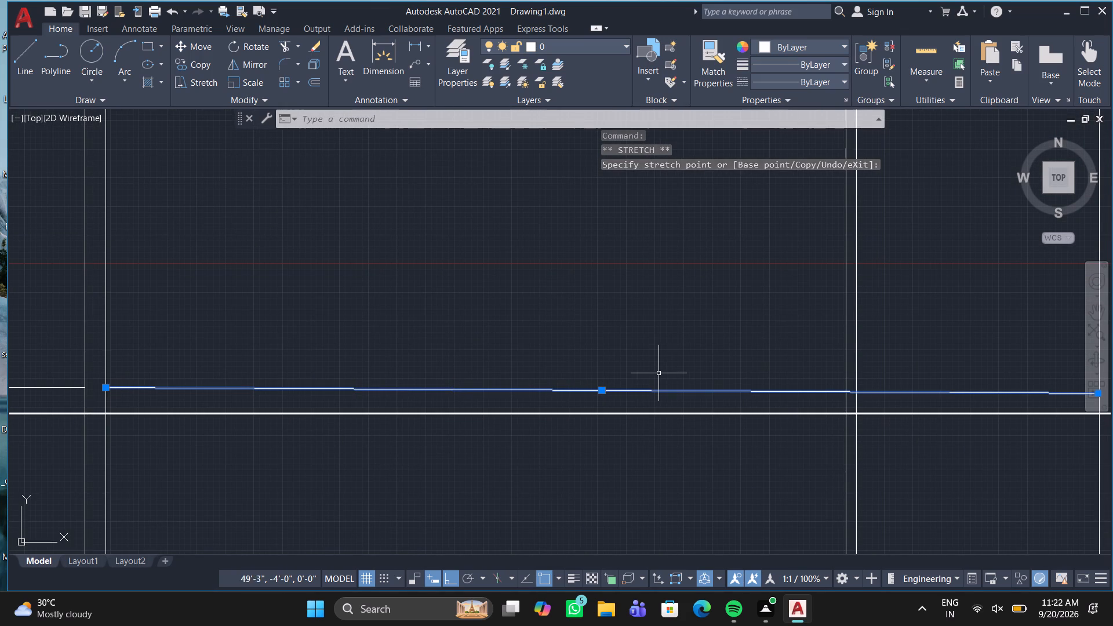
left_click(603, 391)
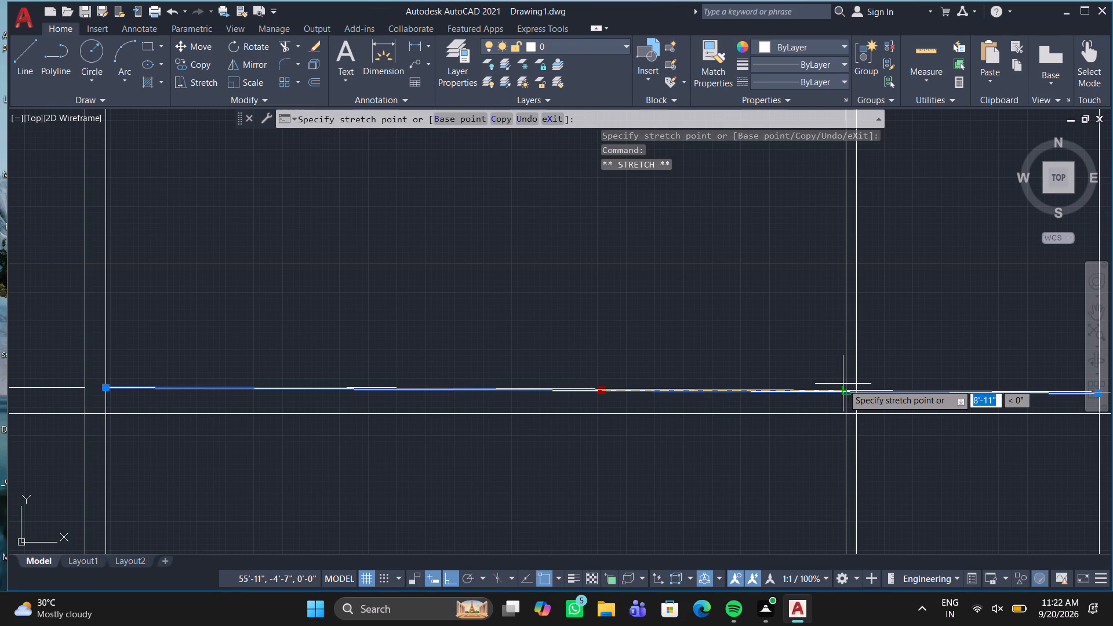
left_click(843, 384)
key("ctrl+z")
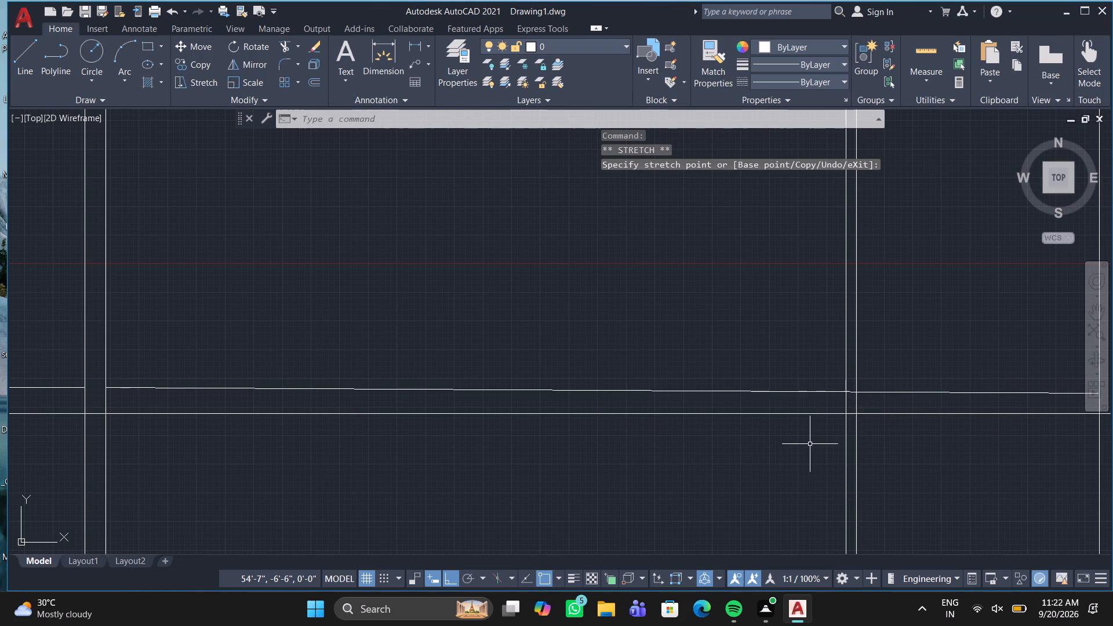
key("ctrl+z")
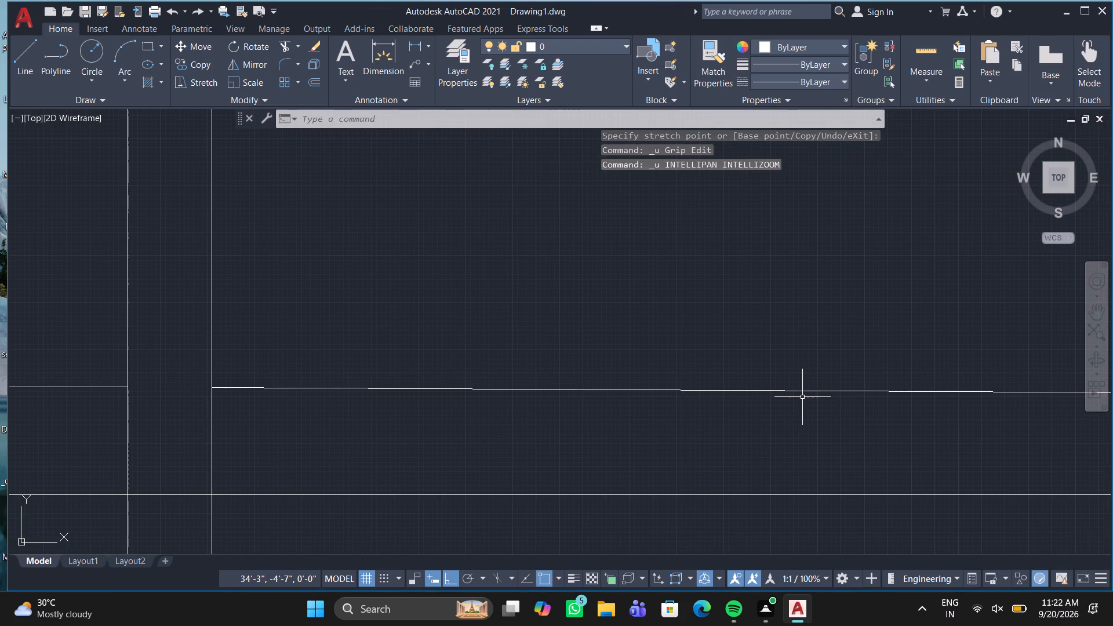
Erase the slanted upper line of the cross wall in the middle room.
left_click(813, 390)
key("Delete")
Stretch the right end of the left room's upper cross wall line across the plan to the right outer wall.
scroll(805, 401, "down", 2)
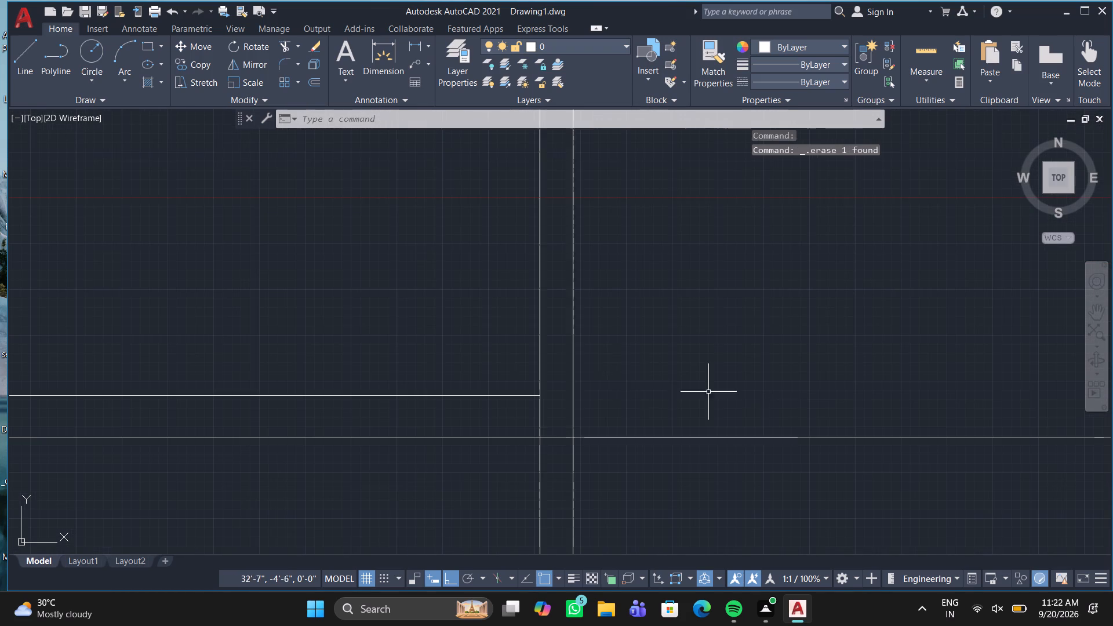
left_click(447, 395)
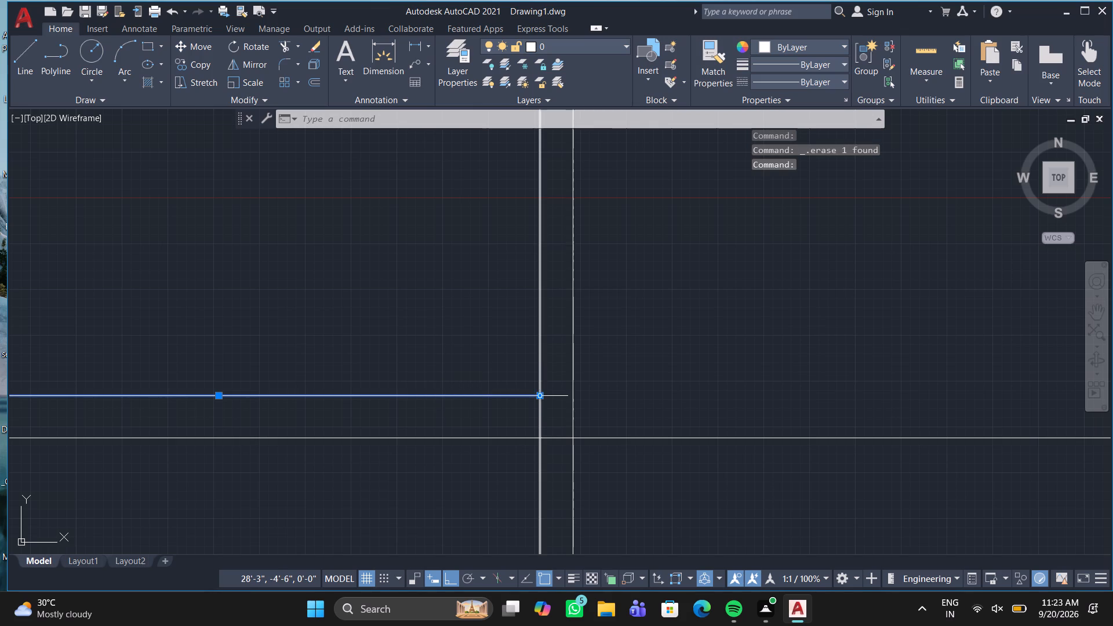
left_click(541, 395)
scroll(805, 430, "down", 2)
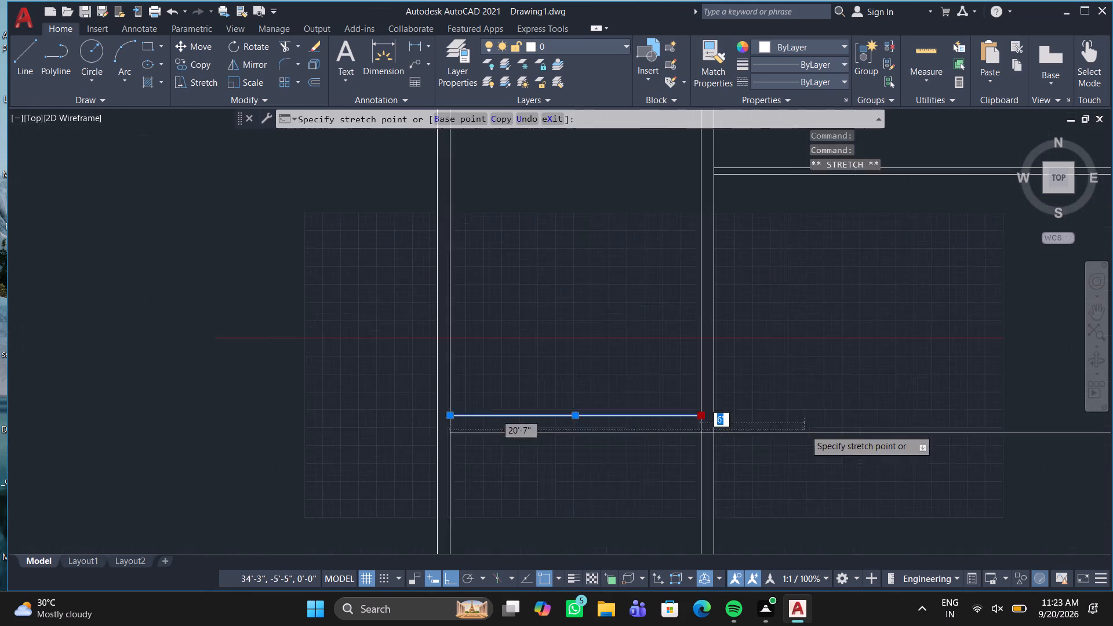
scroll(805, 430, "down", 1)
scroll(880, 442, "down", 1)
middle_click_drag(881, 443, 614, 435)
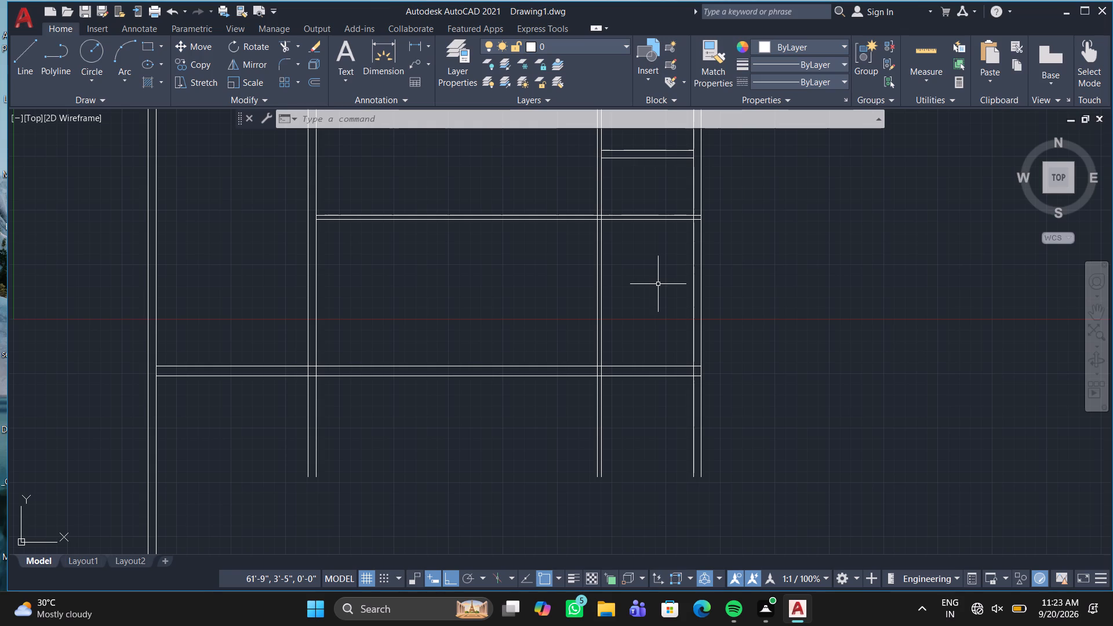
Offset the lower line of the upper cross wall 5'5" downward, toward the full-width cross wall.
scroll(656, 194, "up", 1)
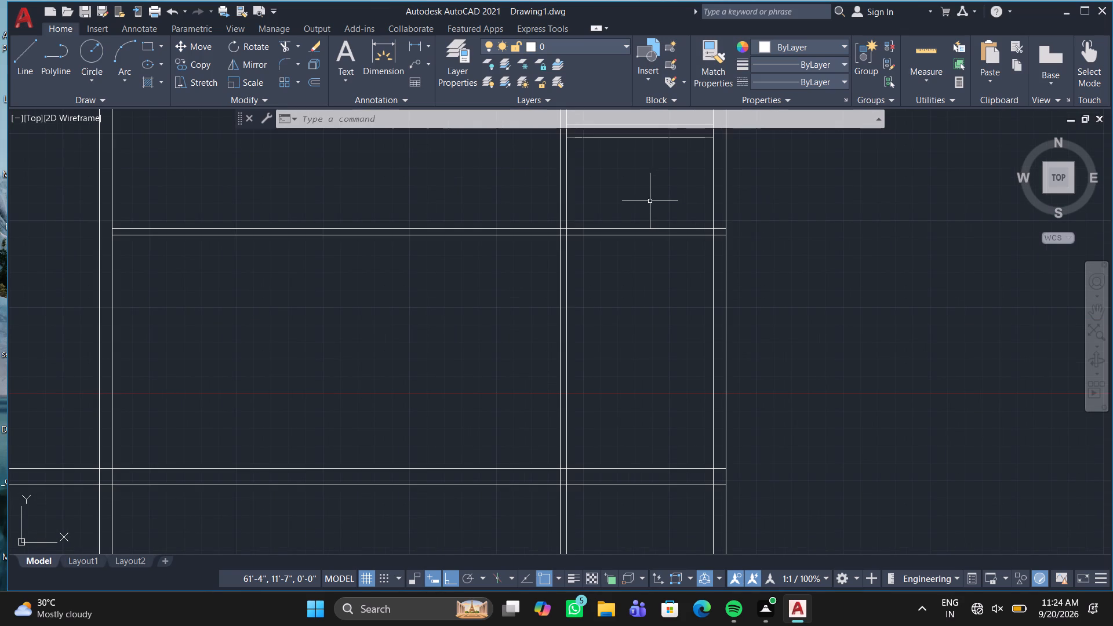
key("o")
key("Return")
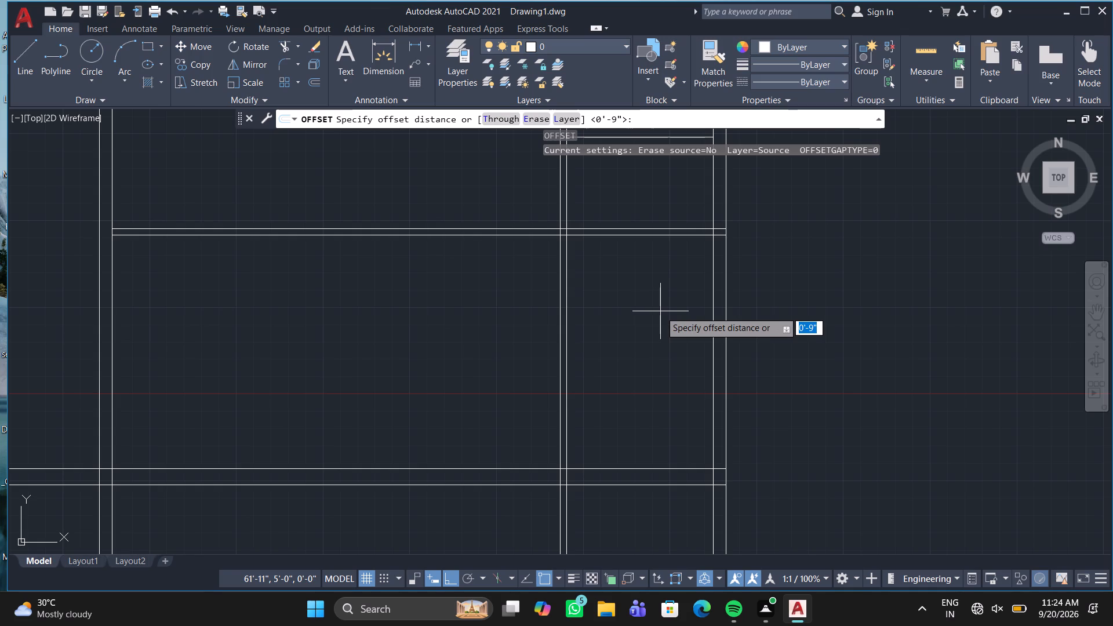
key("5")
type("'5")
key("shift+quotedbl")
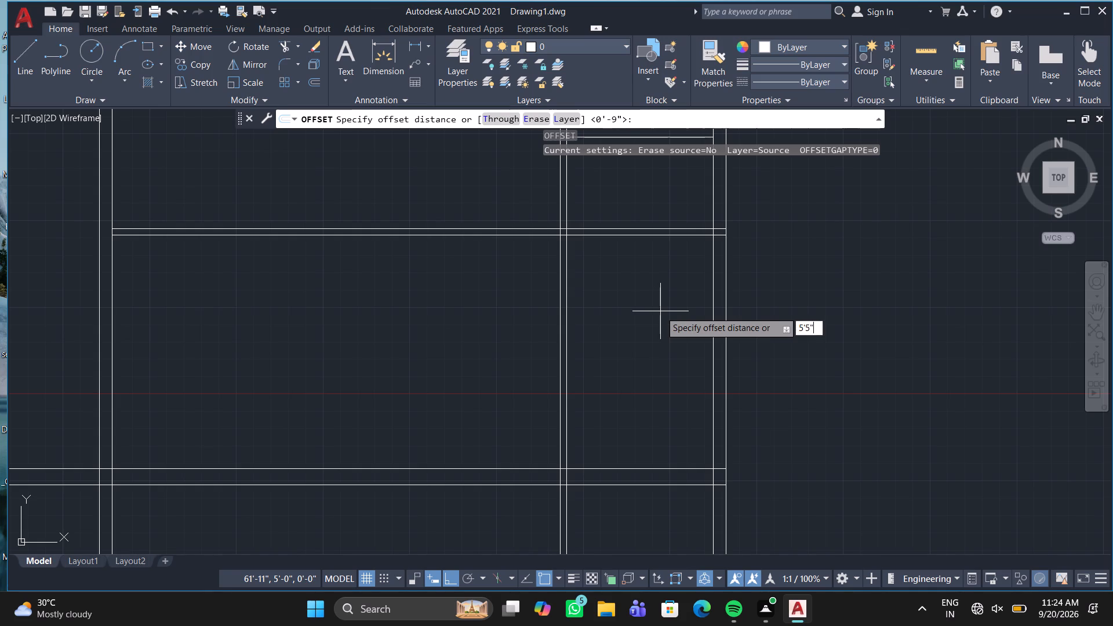
key("Return")
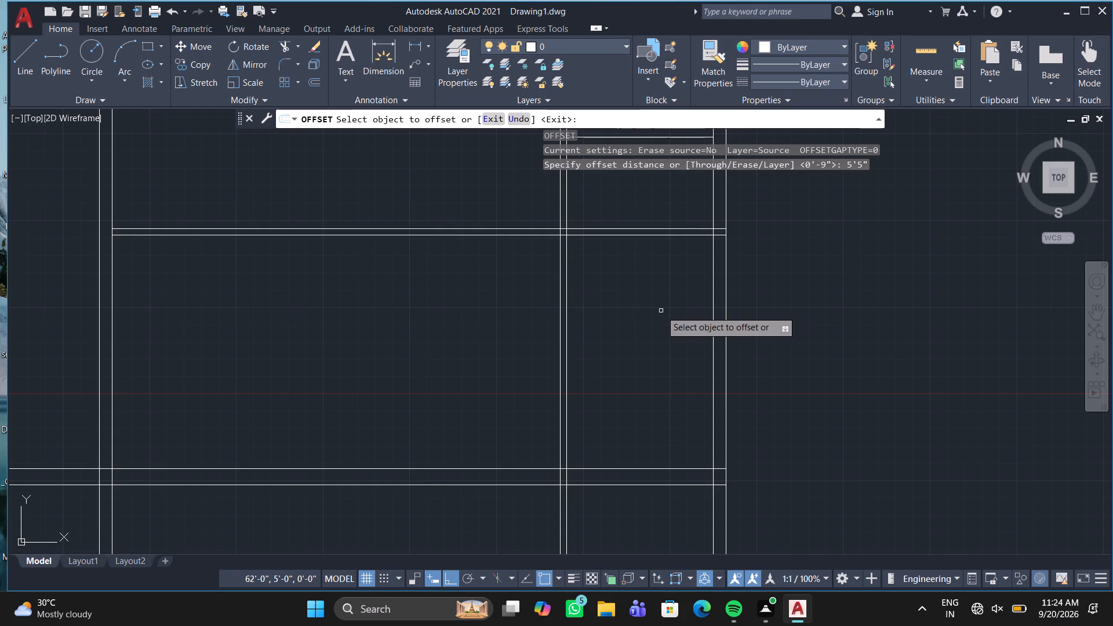
left_click(670, 235)
left_click(653, 267)
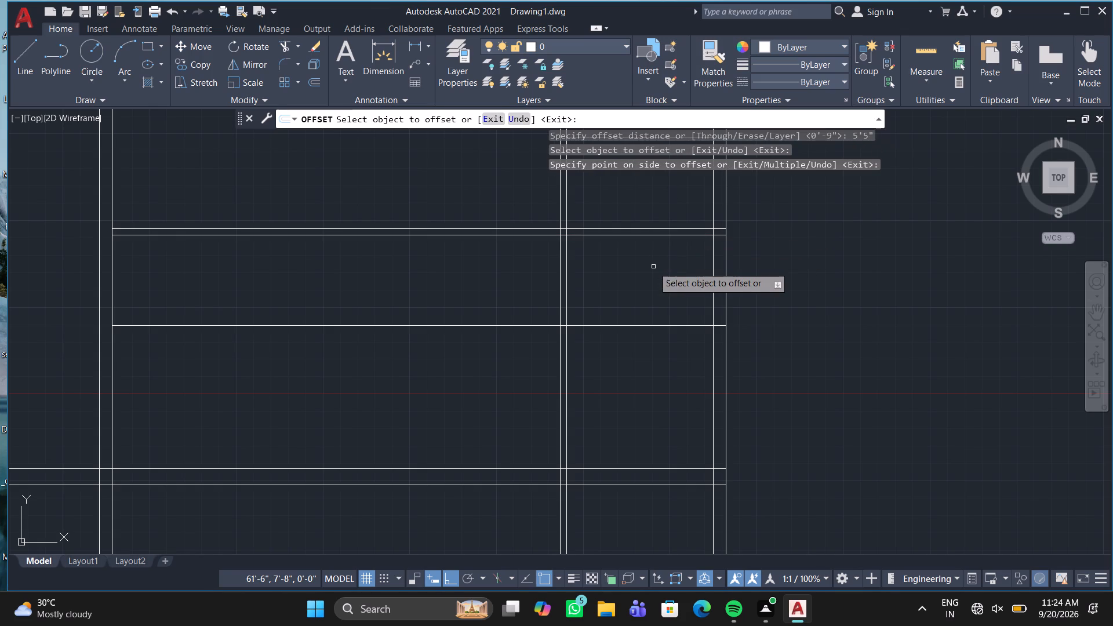
Offset the new horizontal line 4.5" downward to give the wall its second line.
key("space")
key("space")
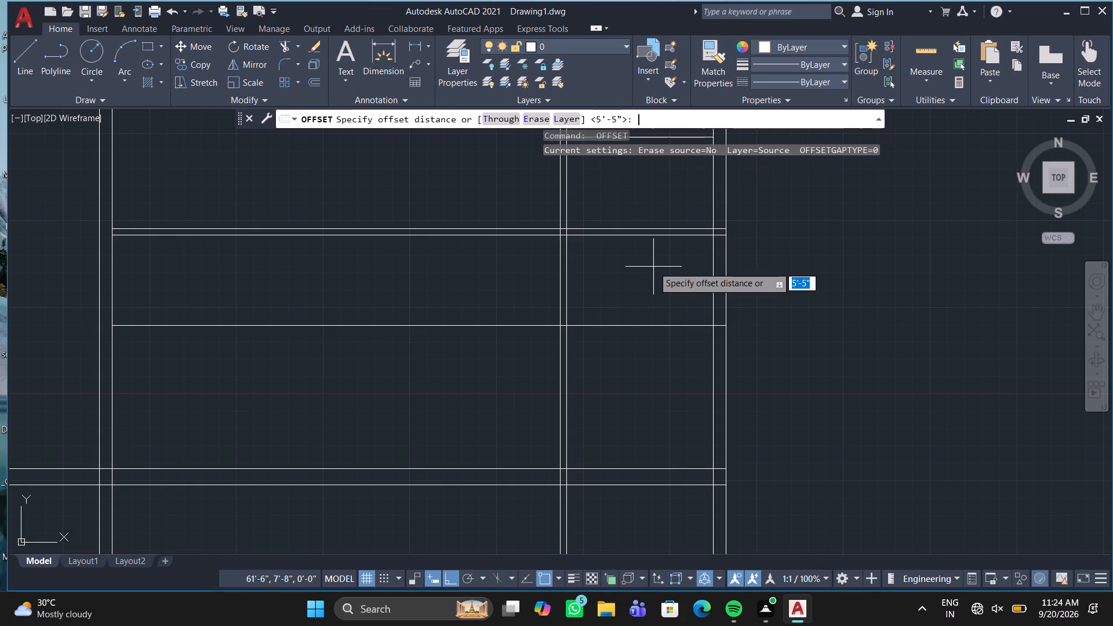
type("4.5")
key("shift+quotedbl")
key("Return")
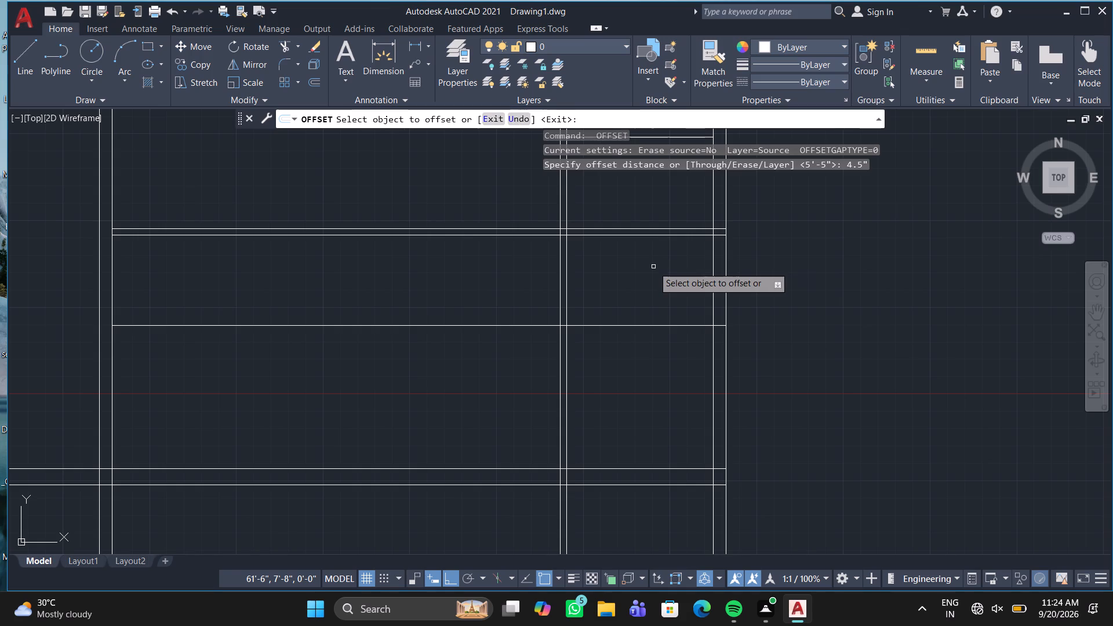
left_click(646, 326)
left_click(642, 380)
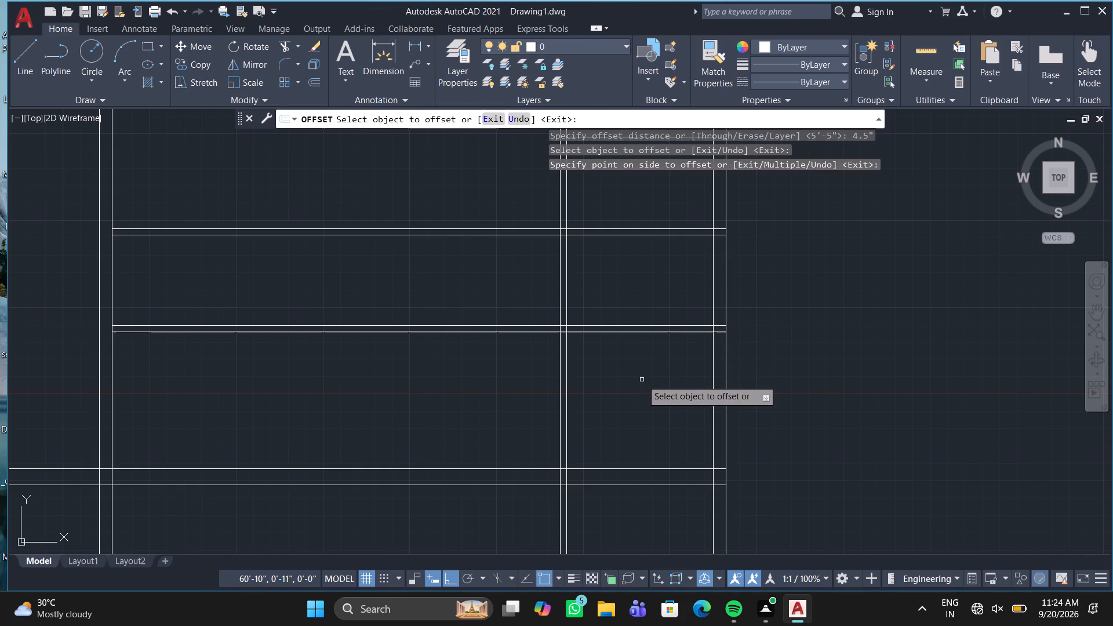
key("Escape")
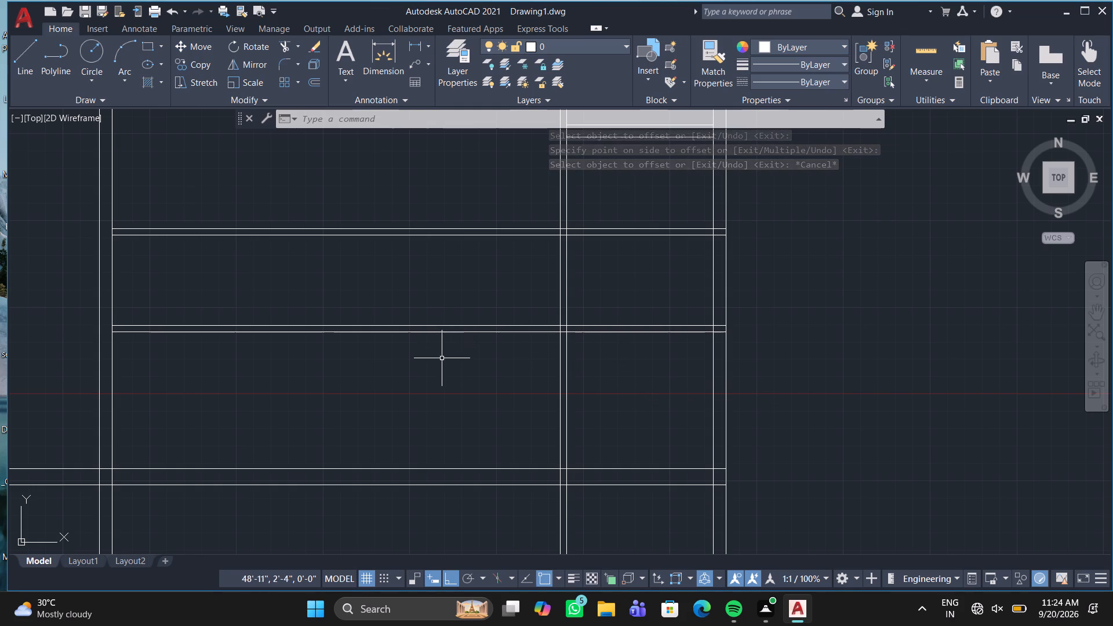
Trim both lines of the upper cross wall out of the middle room, between its left wall and the right partition.
middle_click_drag(439, 361, 463, 385)
type("tr")
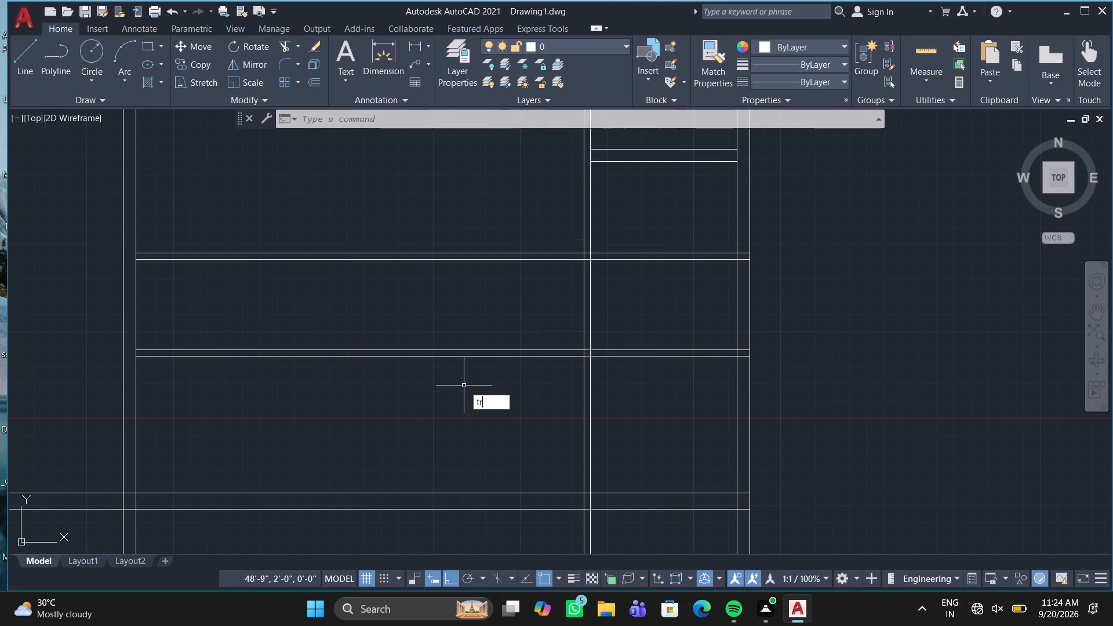
key("Return")
left_click_drag(478, 232, 465, 282)
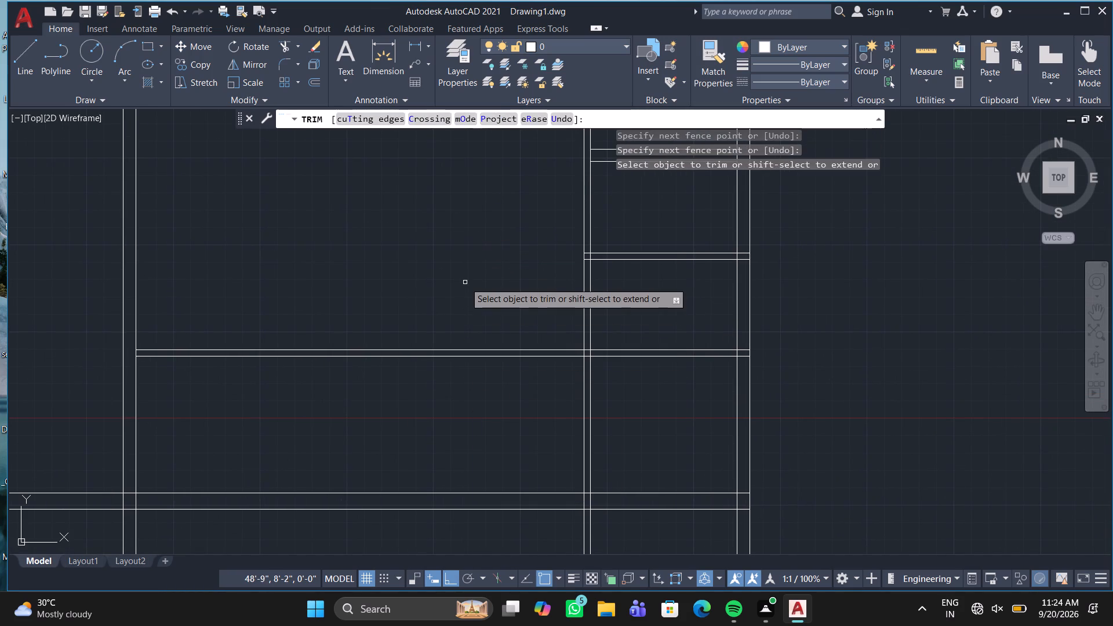
key("Escape")
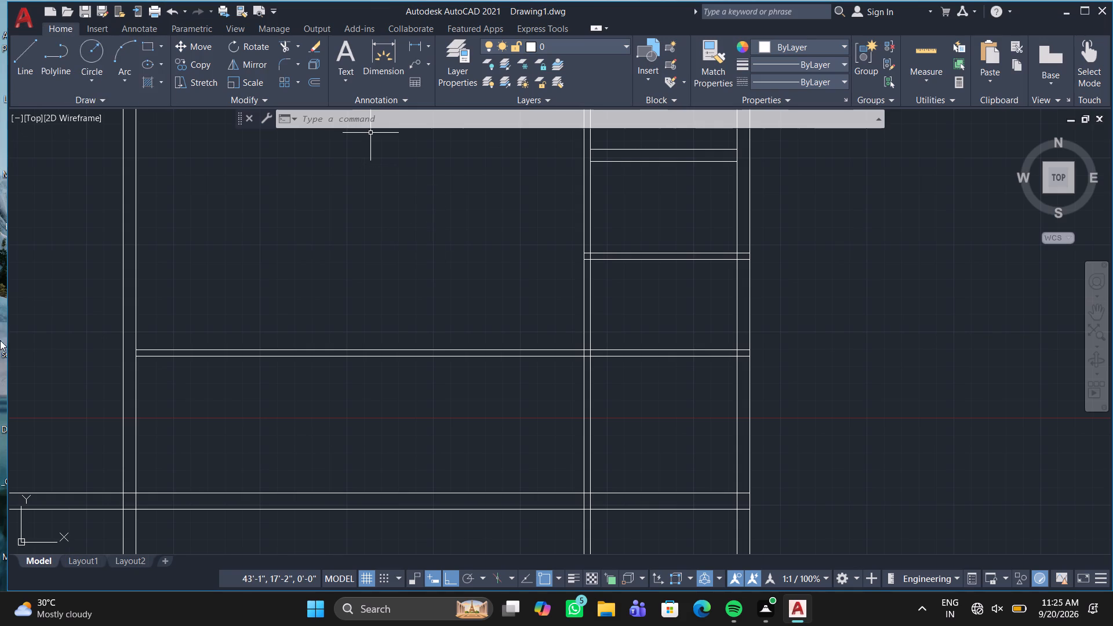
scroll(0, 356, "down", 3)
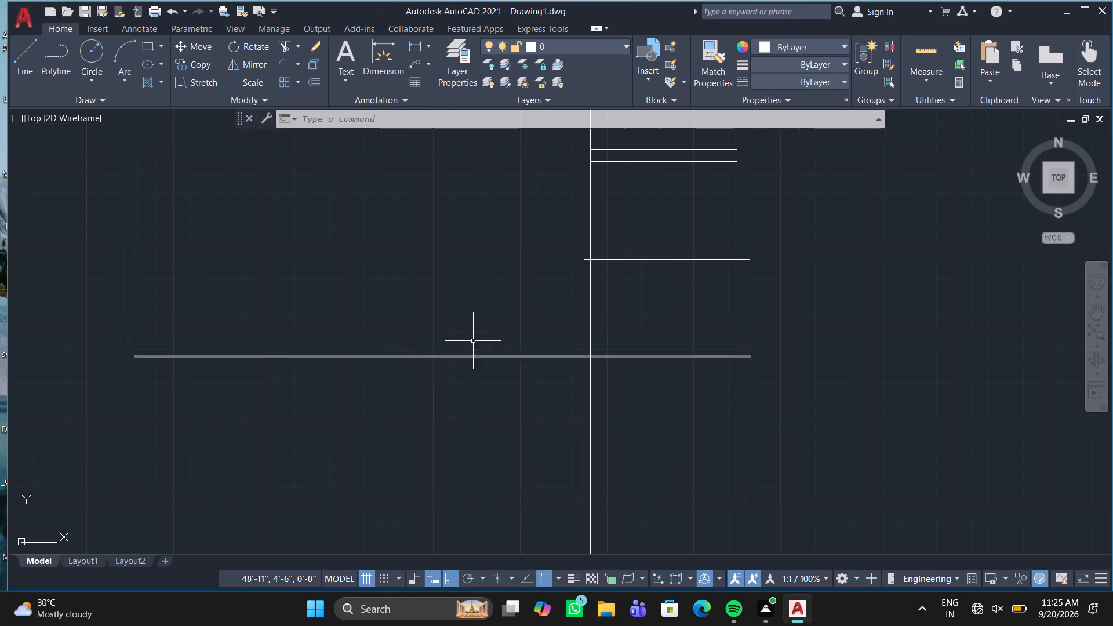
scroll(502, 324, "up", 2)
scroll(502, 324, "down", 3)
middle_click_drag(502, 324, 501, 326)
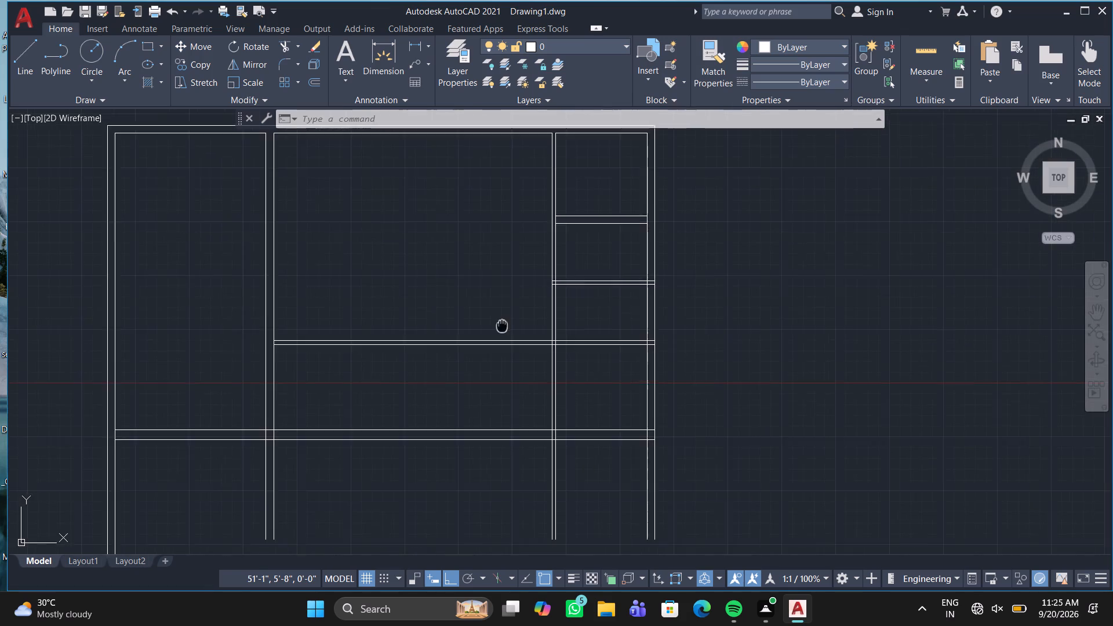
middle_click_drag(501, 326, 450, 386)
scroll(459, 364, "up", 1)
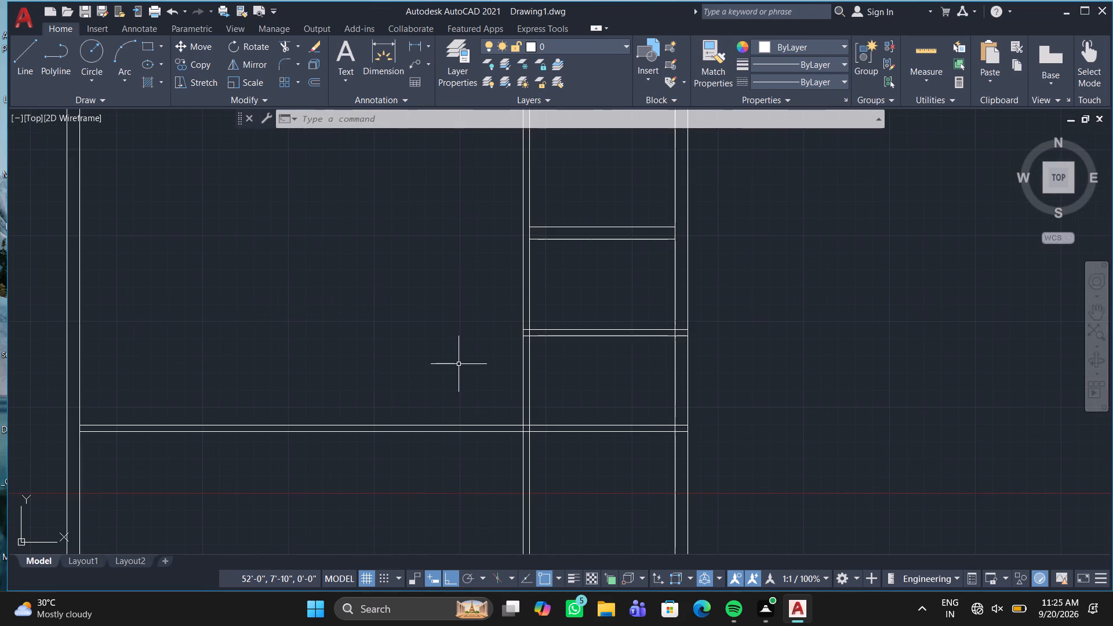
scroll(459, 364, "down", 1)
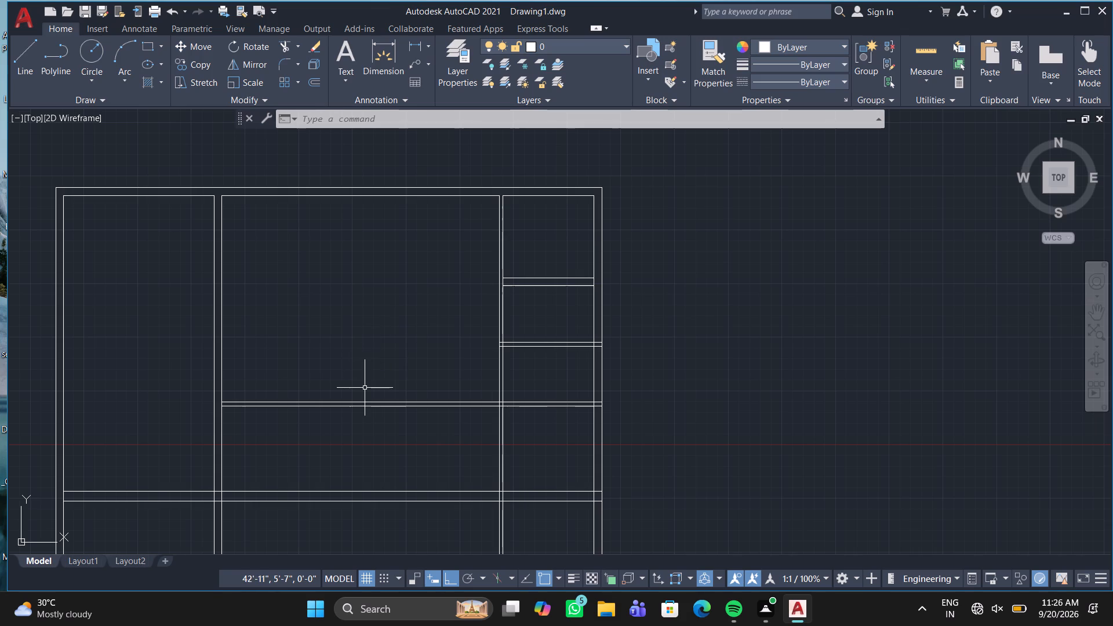
Draw a short vertical line across the new 4.5" cross wall near the middle of the middle room.
key("l")
key("Return")
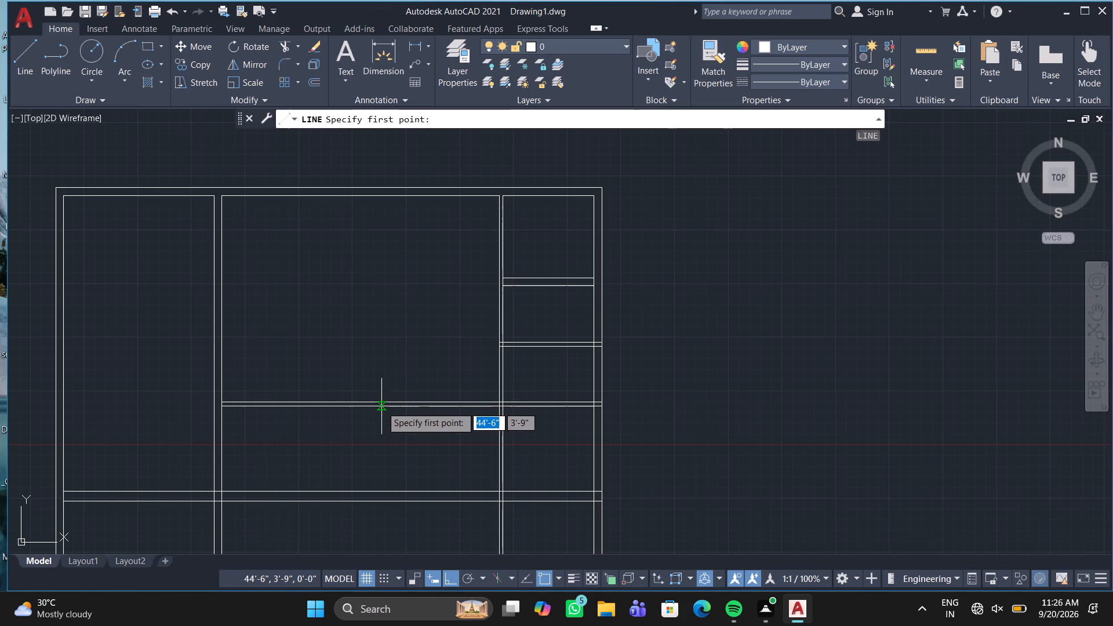
scroll(391, 406, "up", 3)
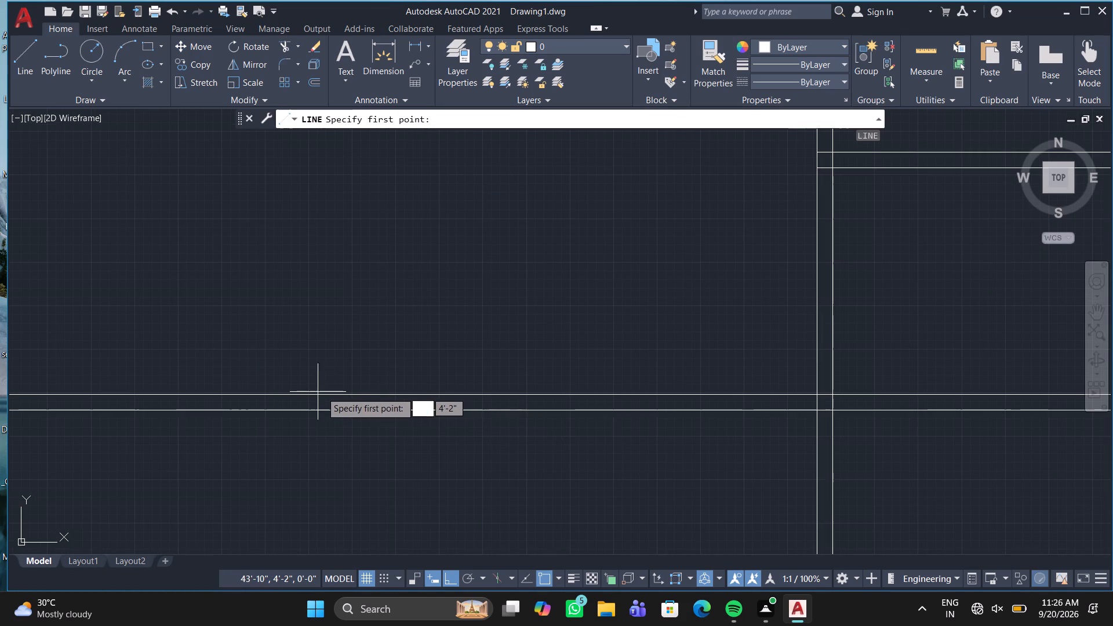
double_click(325, 392)
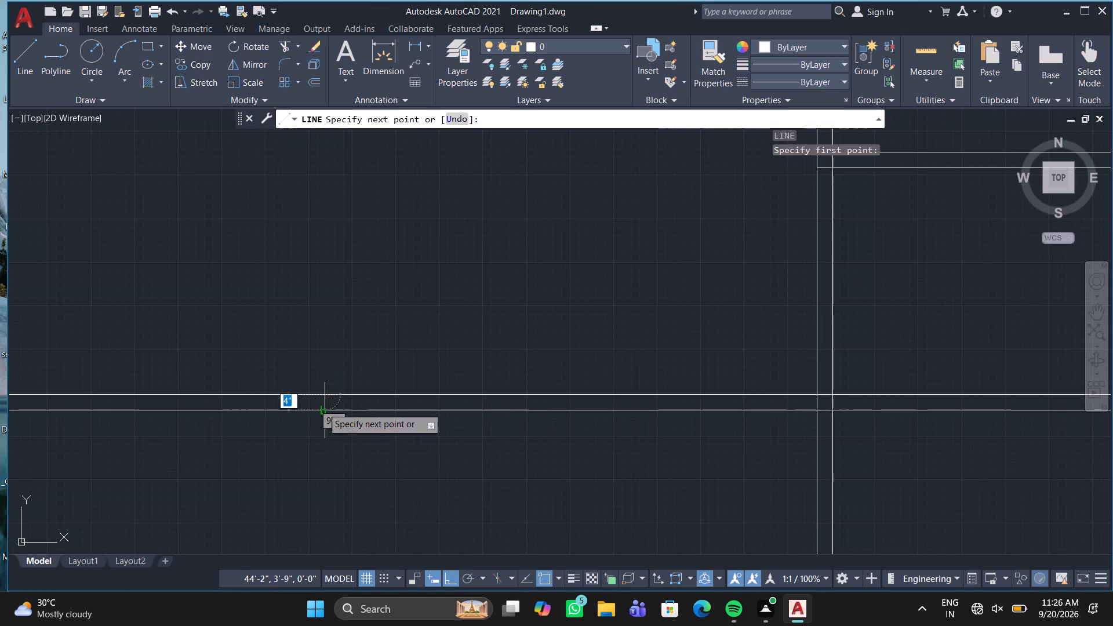
left_click(329, 407)
key("Return")
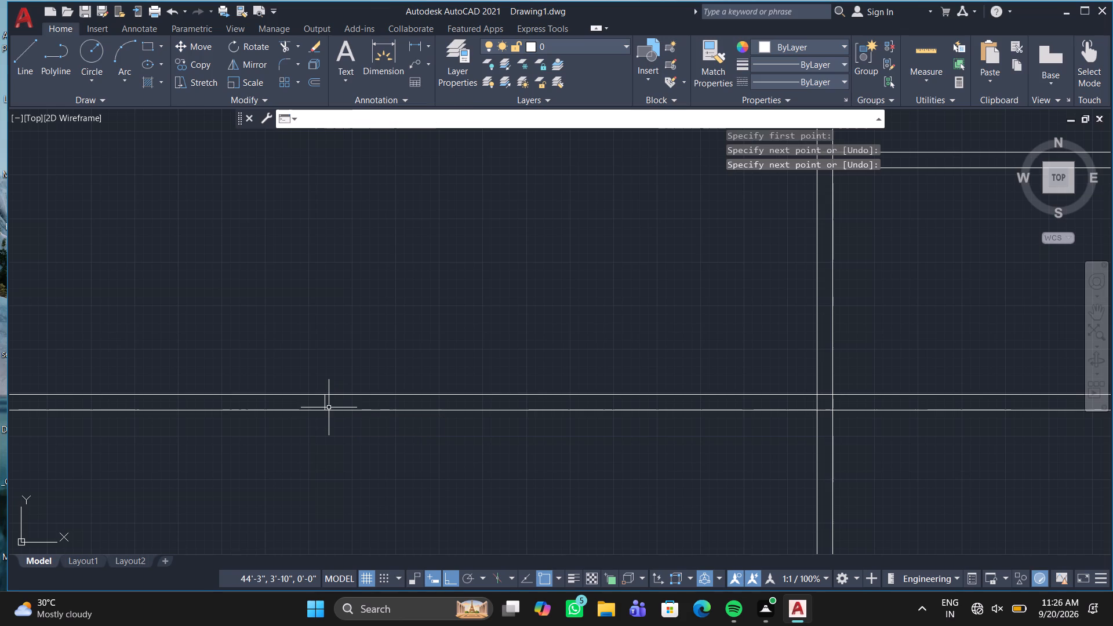
Trim both cross wall lines between the short vertical line and the middle room's left wall.
scroll(327, 407, "down", 3)
middle_click_drag(326, 406, 471, 361)
scroll(442, 357, "up", 2)
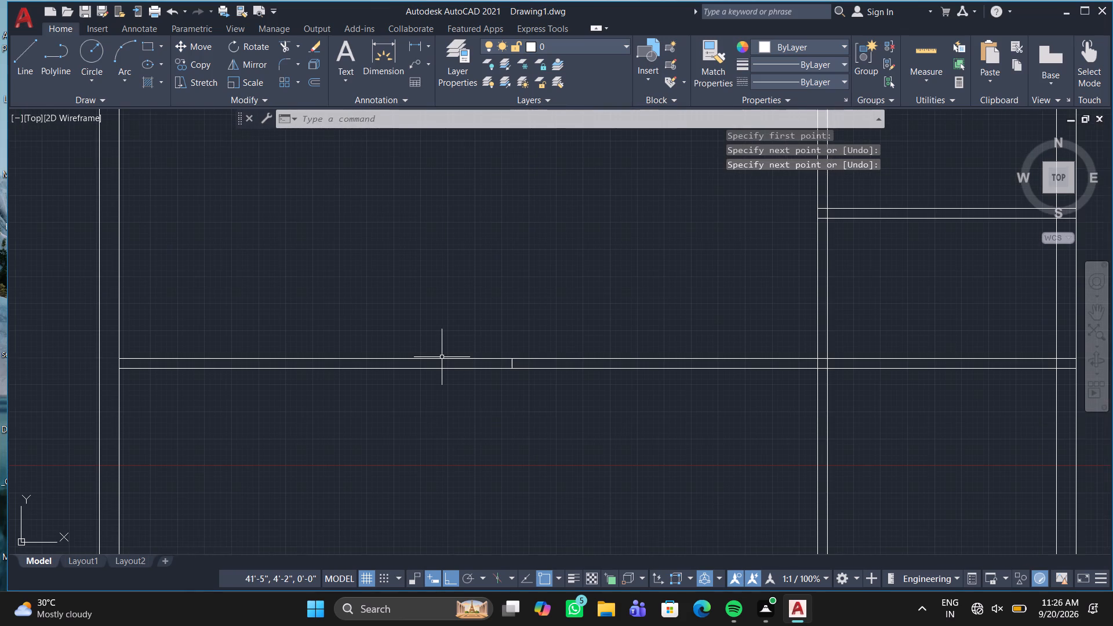
type("tr")
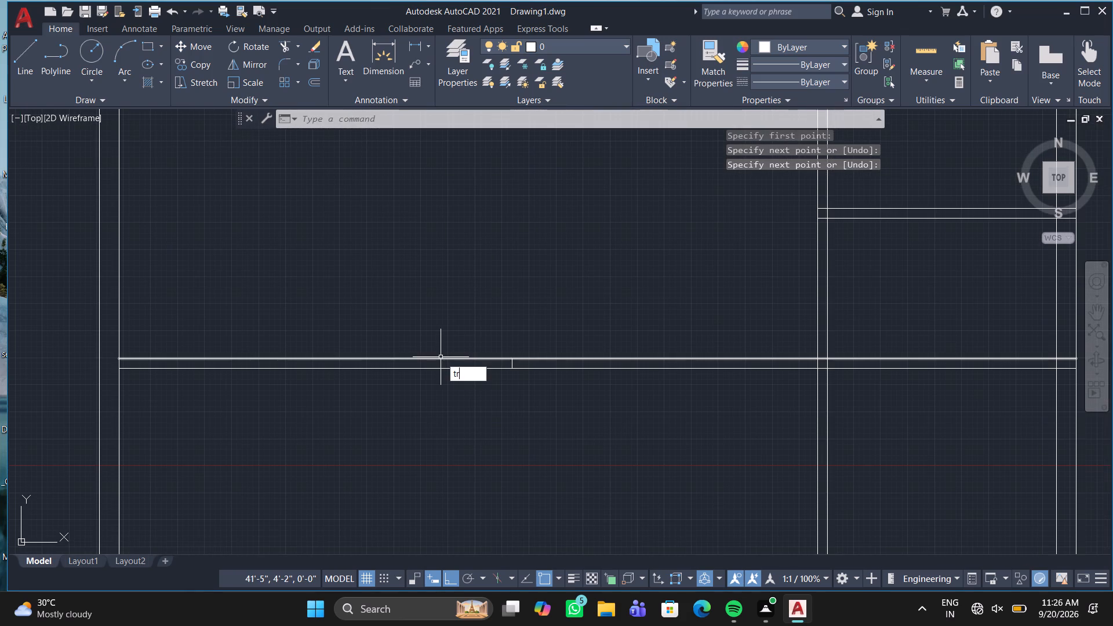
key("Return")
left_click_drag(425, 311, 368, 434)
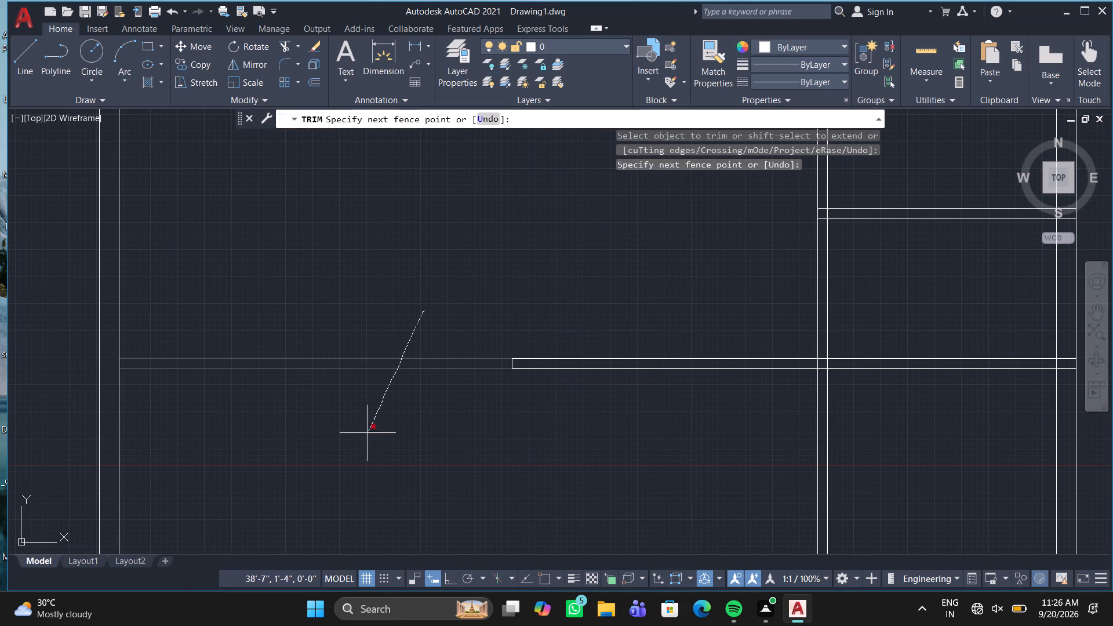
left_click_drag(368, 434, 367, 434)
key("Return")
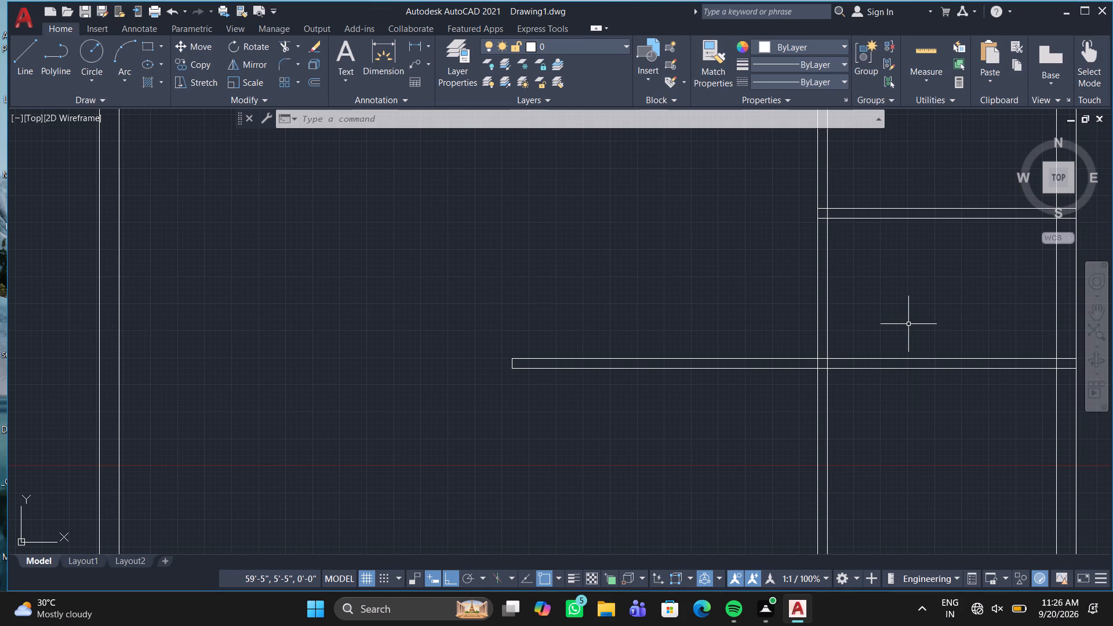
Draw two short horizontal lines across the right partition near its top end, about 1'-7" apart, joined along the partition's outer line.
key("l")
key("Return")
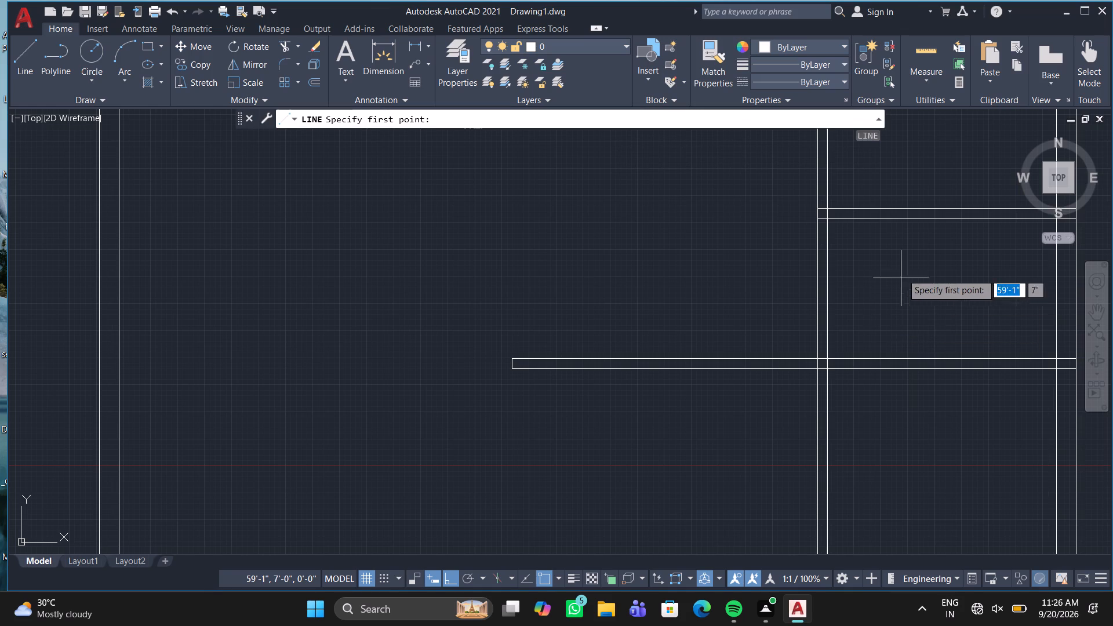
middle_click_drag(905, 208, 744, 467)
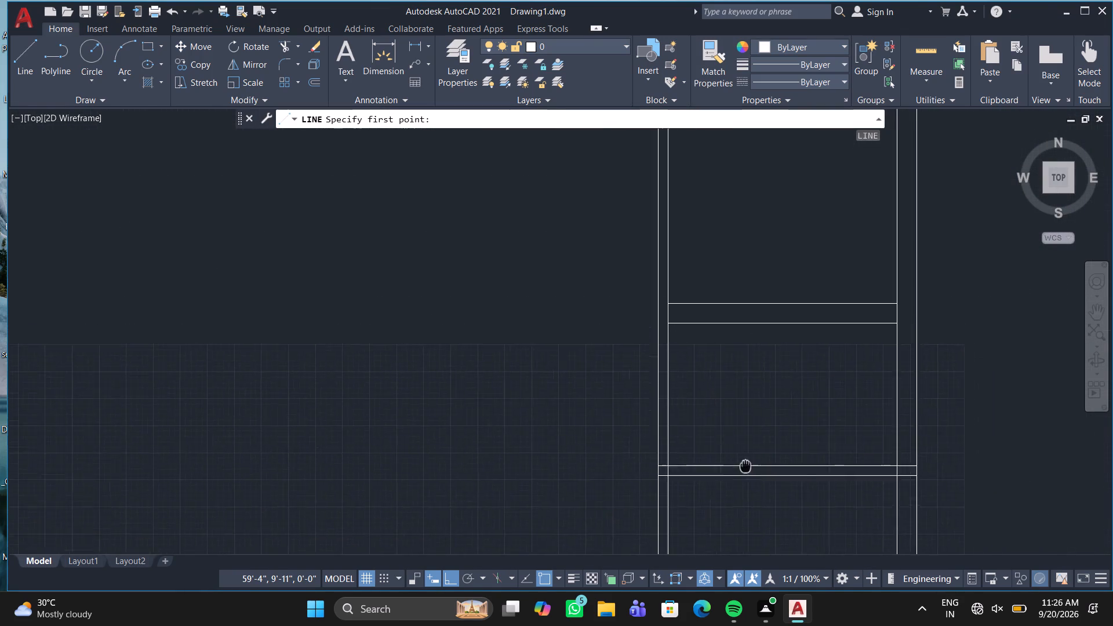
middle_click_drag(744, 467, 730, 489)
middle_click_drag(768, 264, 763, 421)
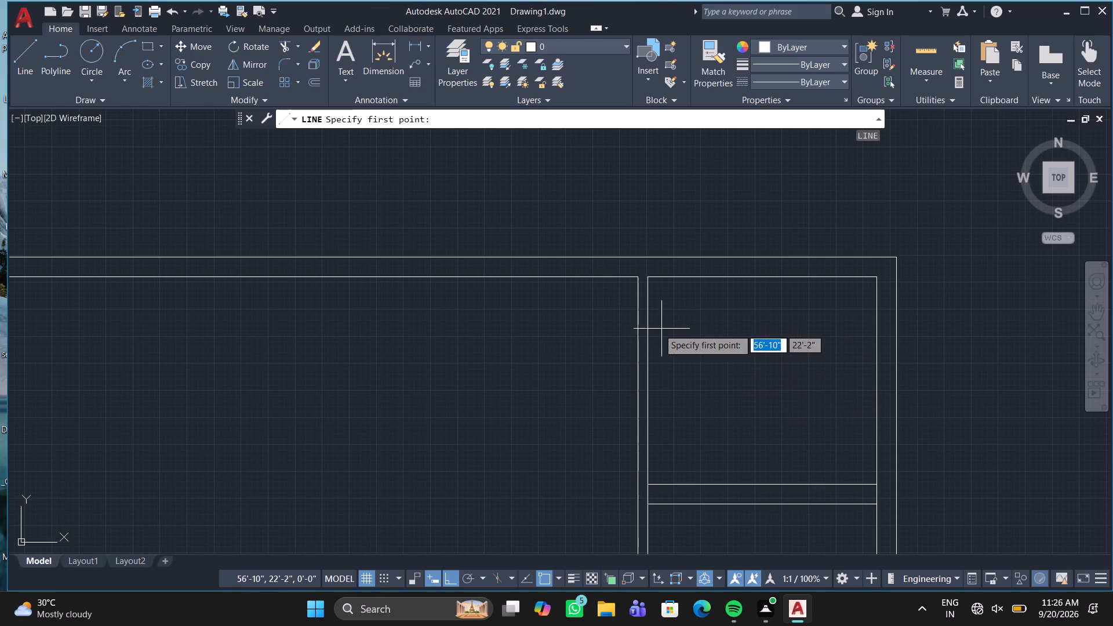
scroll(634, 310, "up", 2)
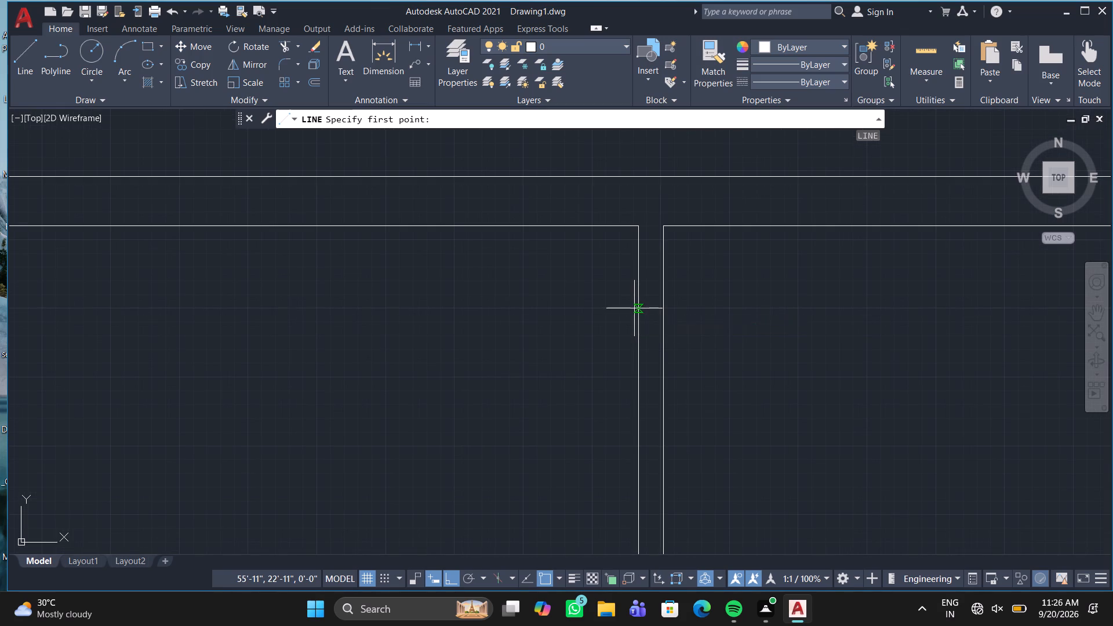
left_click(637, 303)
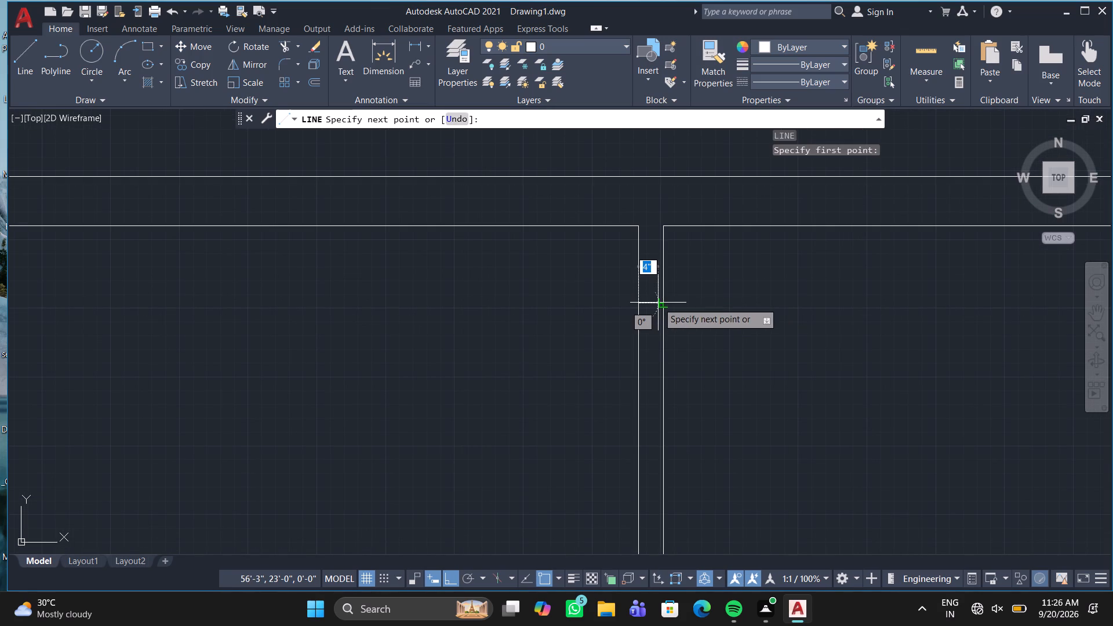
left_click(658, 303)
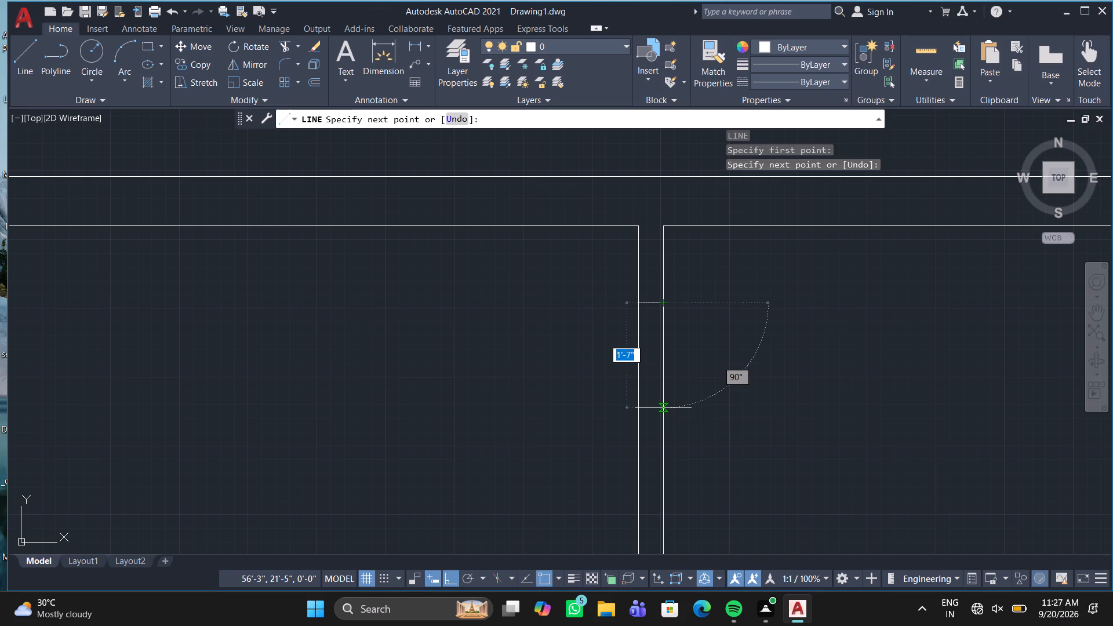
left_click(662, 409)
left_click(637, 413)
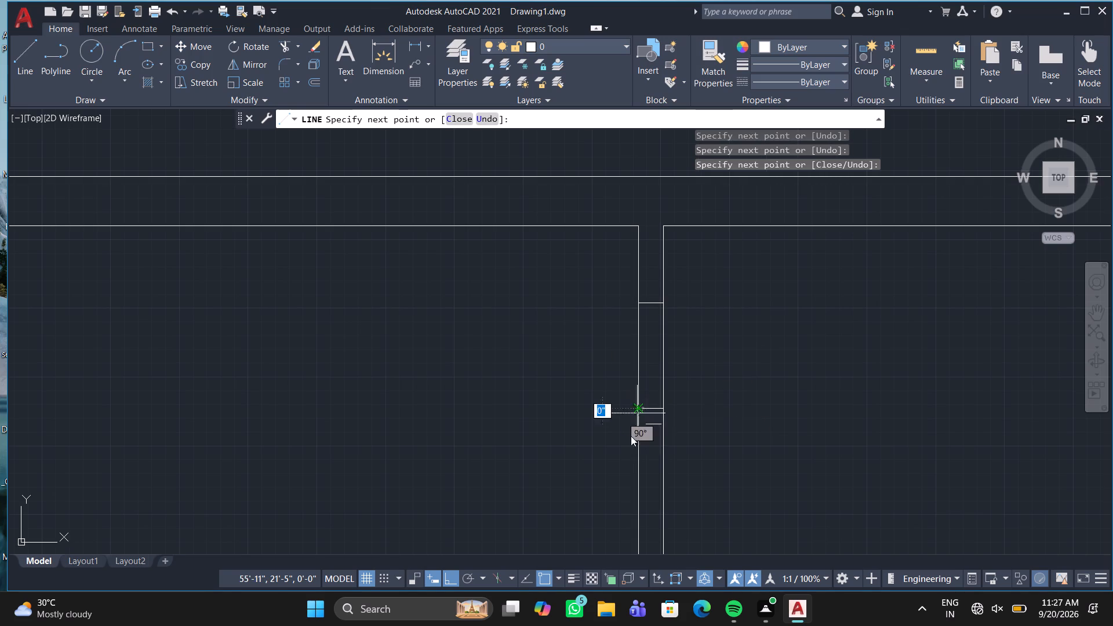
key("Escape")
Draw two more short lines across the right partition just below the upper cross wall of the right-hand rooms, marking a second opening.
scroll(595, 496, "down", 1)
middle_click_drag(589, 442, 568, 244)
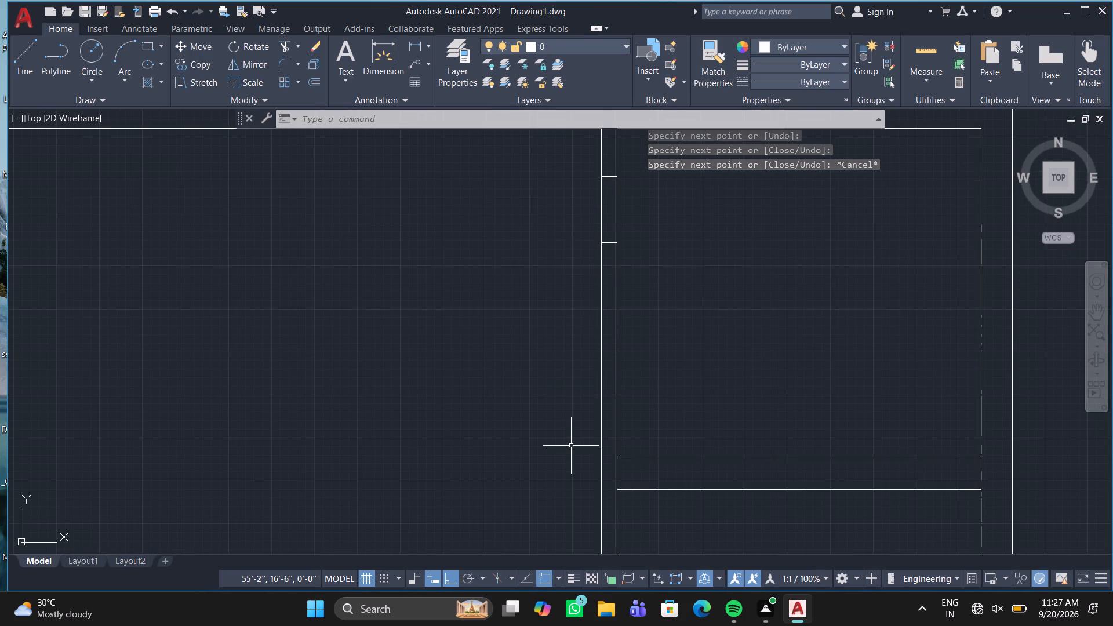
middle_click_drag(571, 446, 613, 271)
key("space")
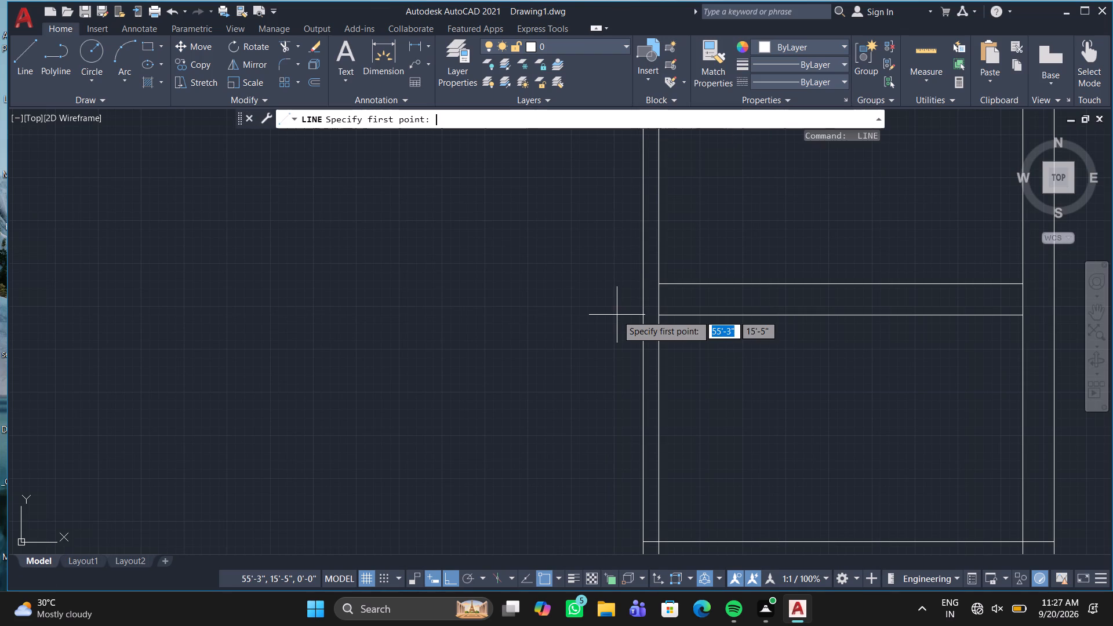
double_click(640, 349)
double_click(655, 349)
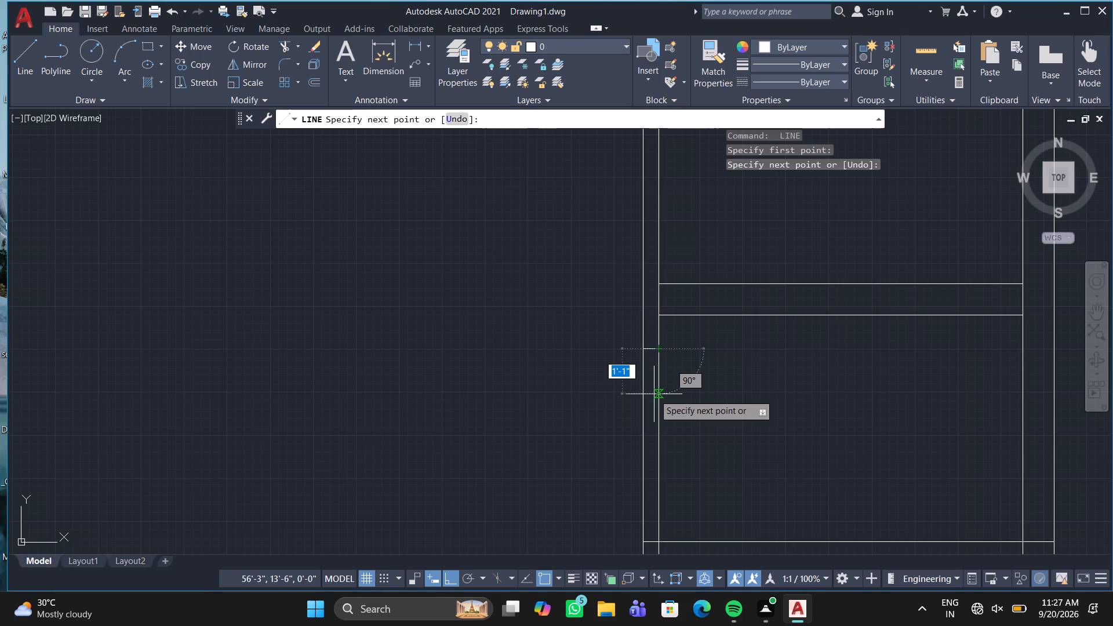
left_click(658, 405)
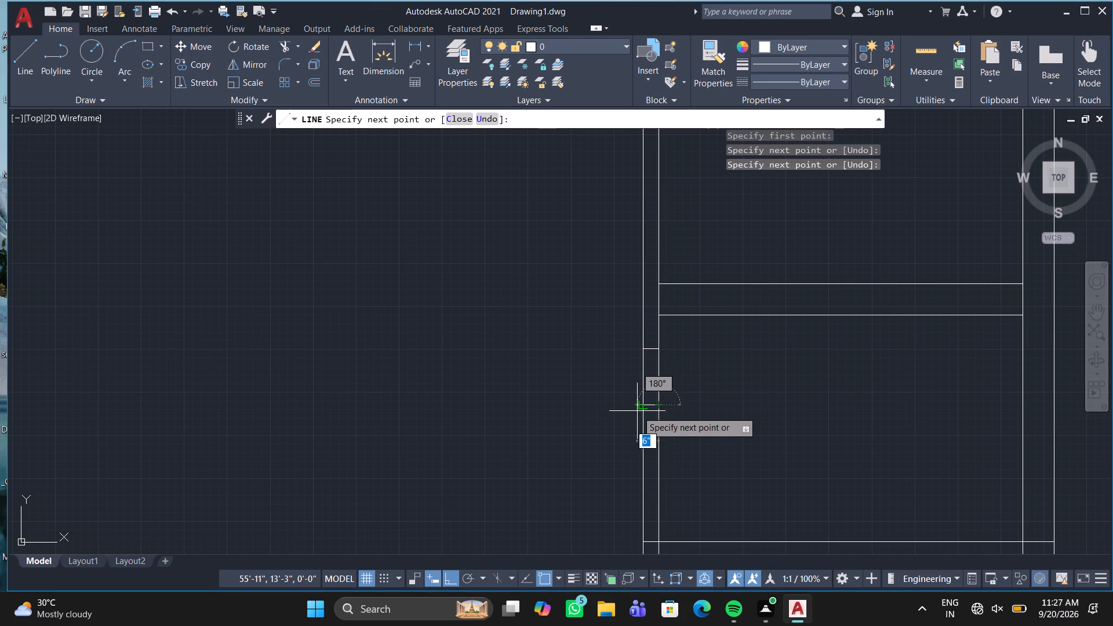
double_click(641, 407)
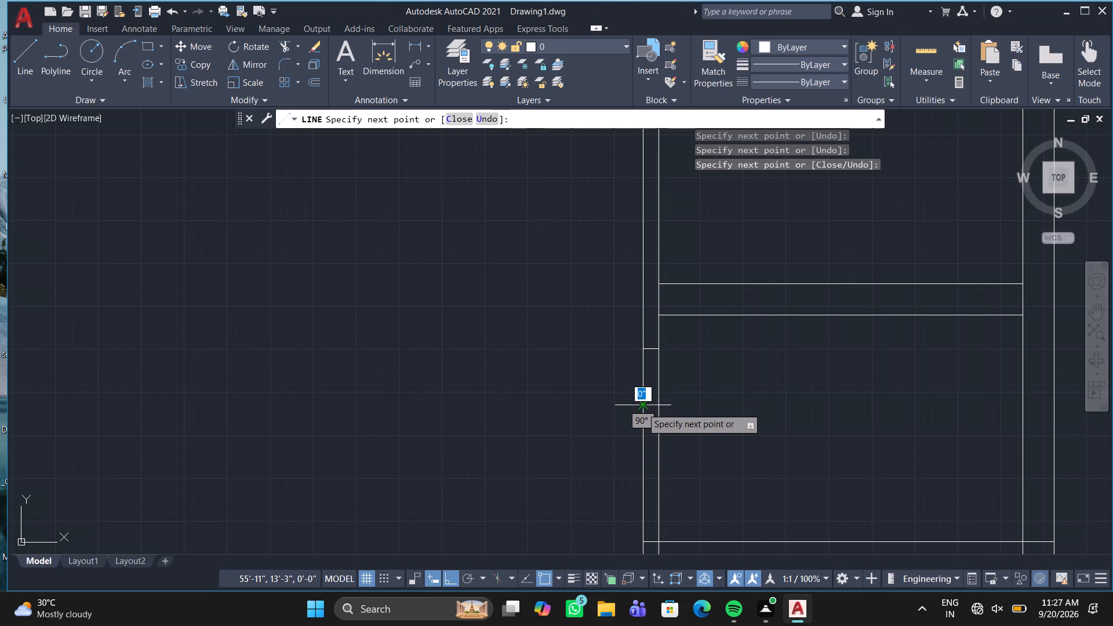
key("Escape")
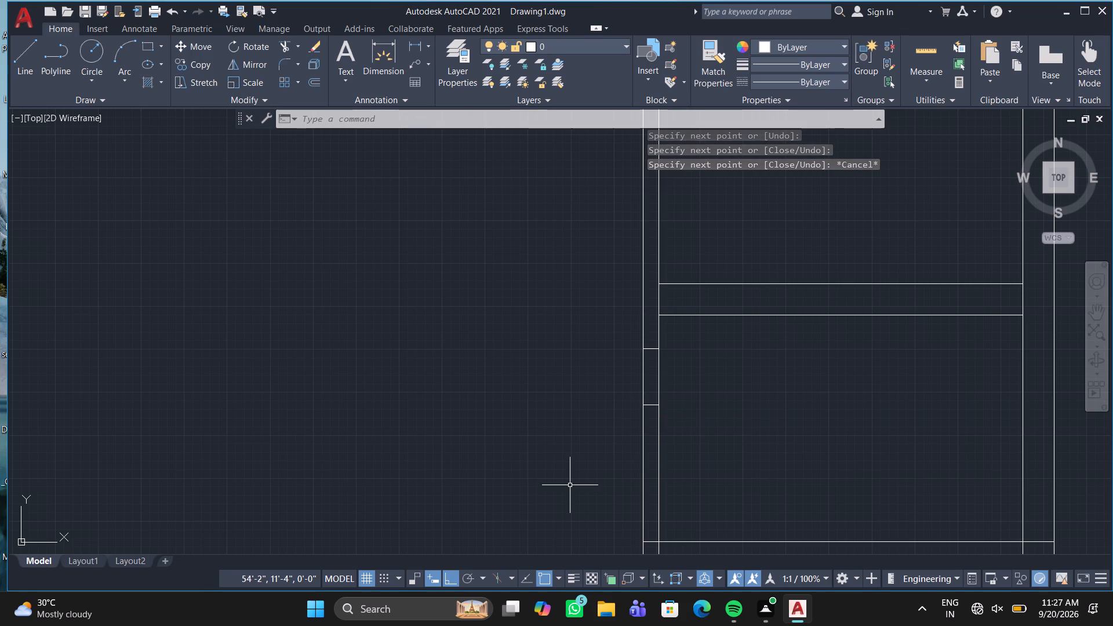
Trim both right partition lines between each pair of short cross lines to cut the two door openings.
middle_click_drag(570, 485, 587, 334)
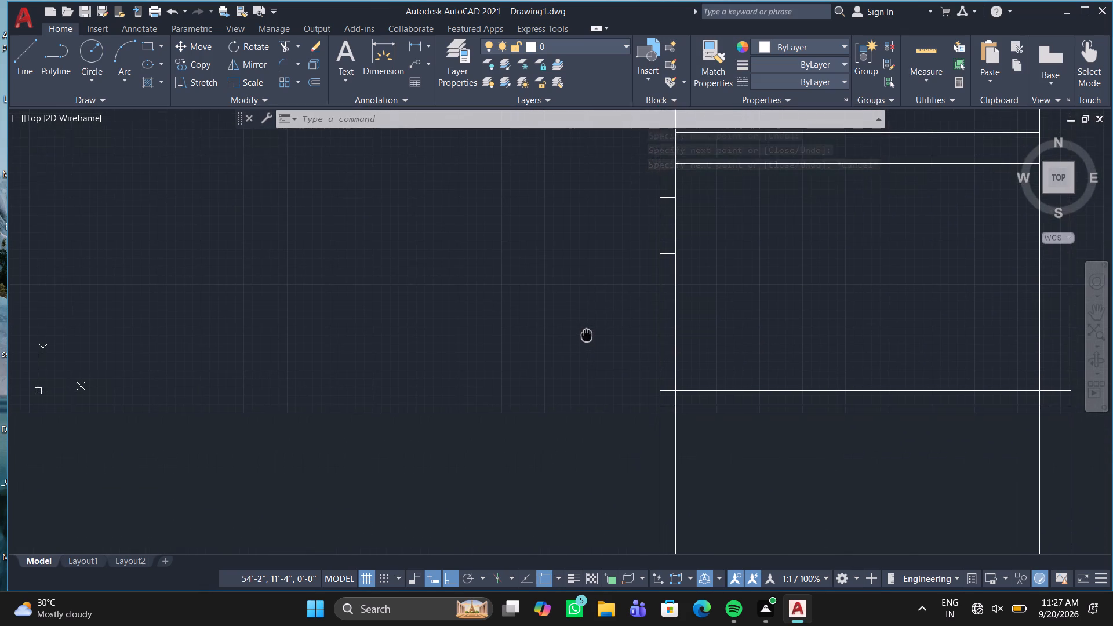
middle_click_drag(587, 334, 589, 330)
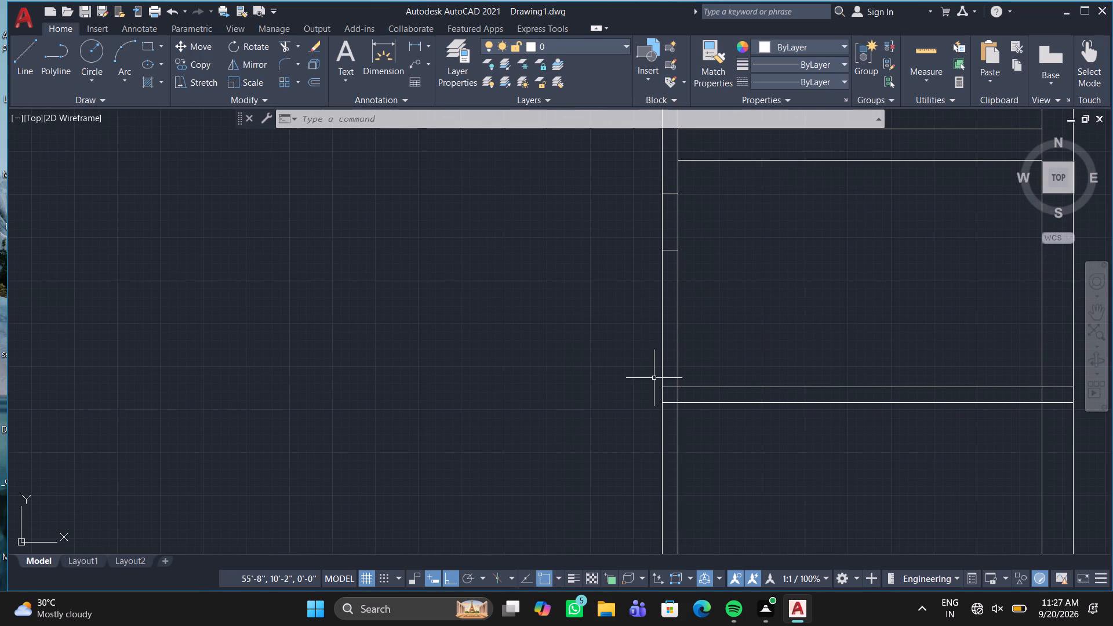
scroll(675, 392, "down", 2)
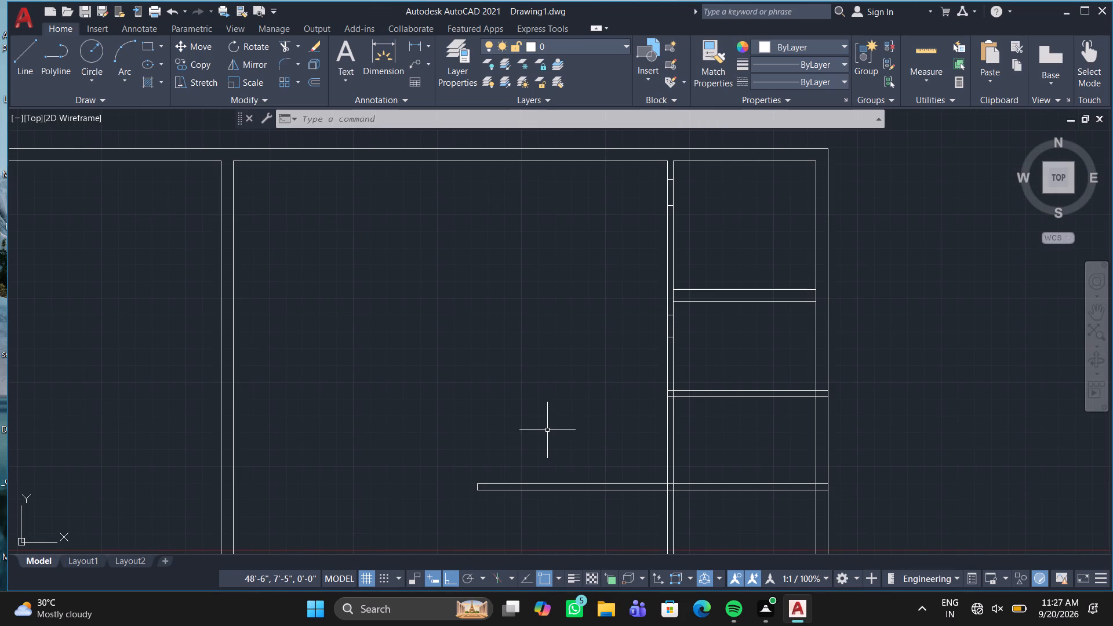
scroll(547, 424, "down", 1)
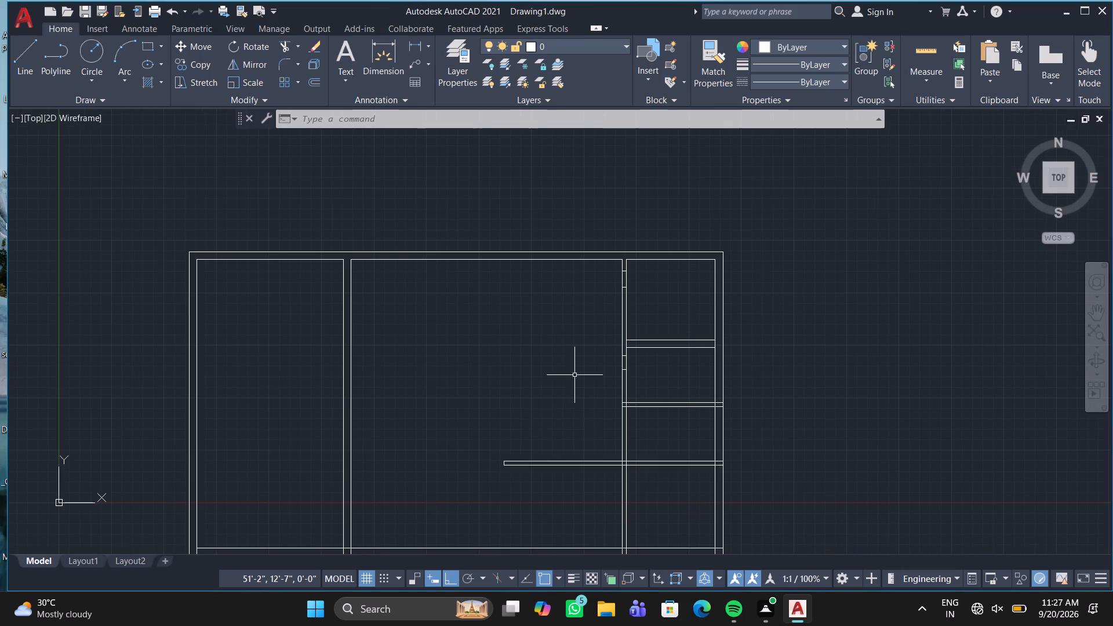
key("t")
key("r")
key("Return")
scroll(653, 306, "up", 2)
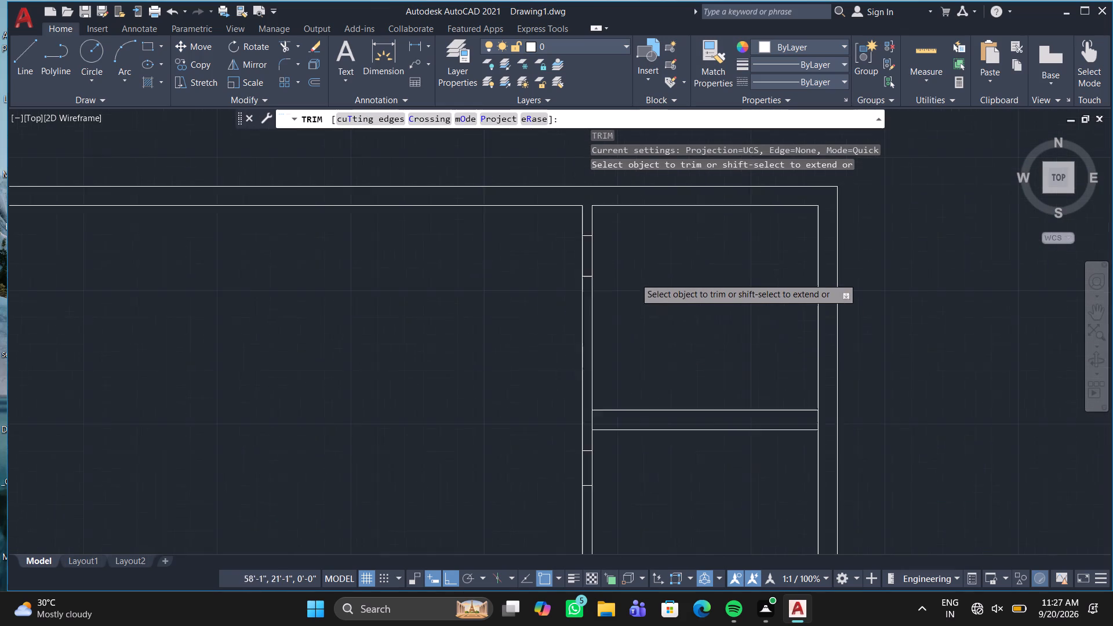
scroll(632, 274, "up", 2)
left_click_drag(556, 235, 457, 229)
scroll(434, 243, "down", 3)
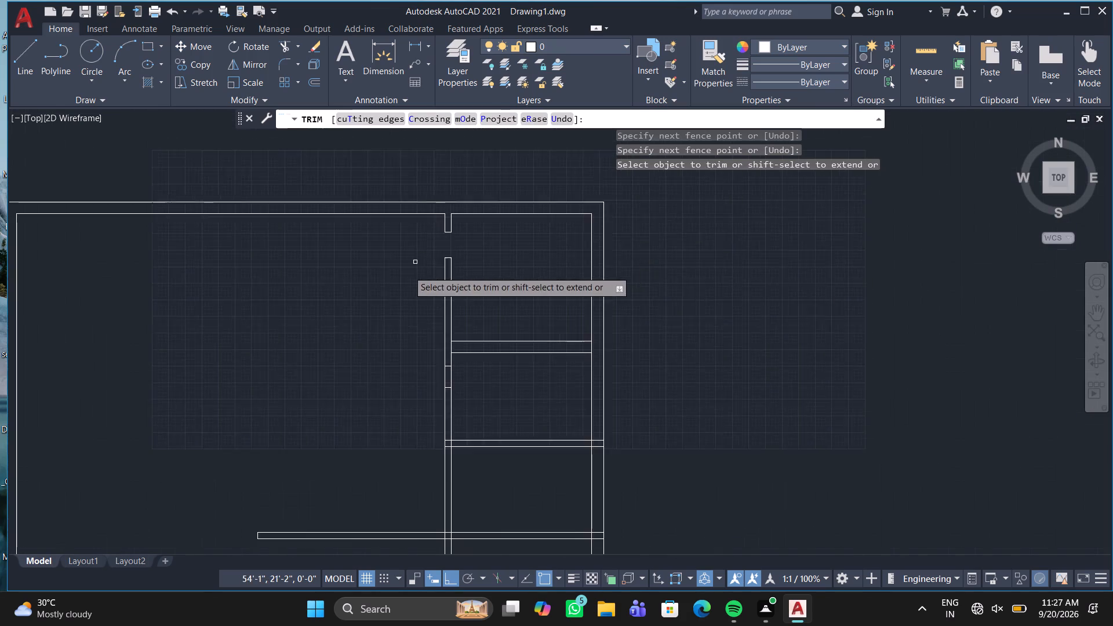
middle_click_drag(390, 293, 414, 234)
scroll(450, 327, "up", 5)
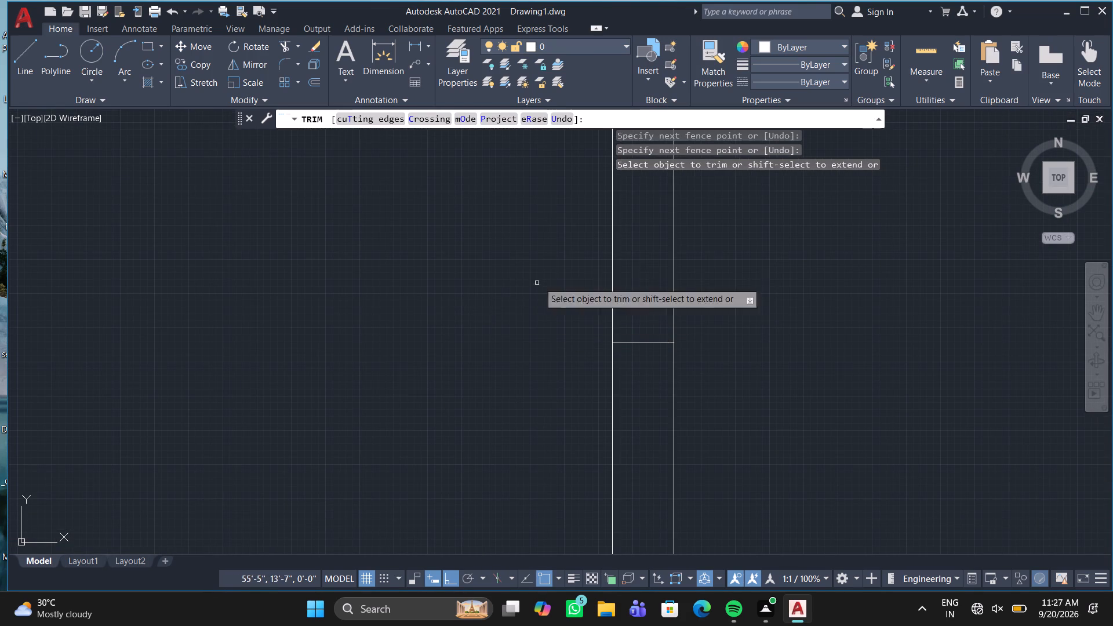
left_click_drag(542, 251, 729, 249)
scroll(460, 275, "down", 4)
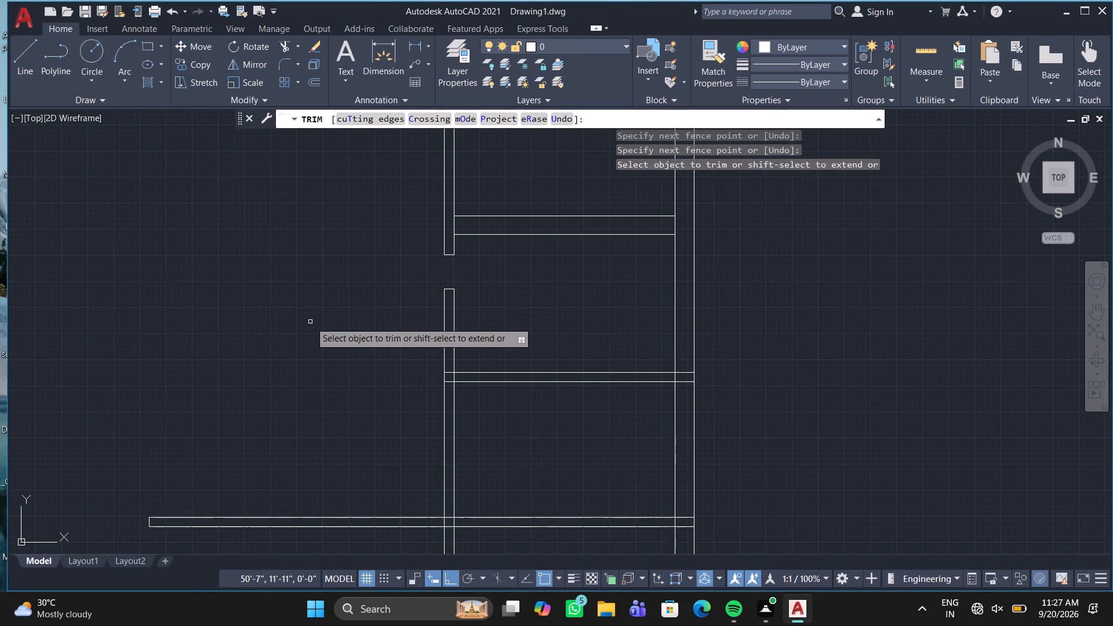
Trim away the lower cross wall's two lines extending into the middle room from the right partition, and remove its short end line.
middle_click_drag(310, 322, 491, 269)
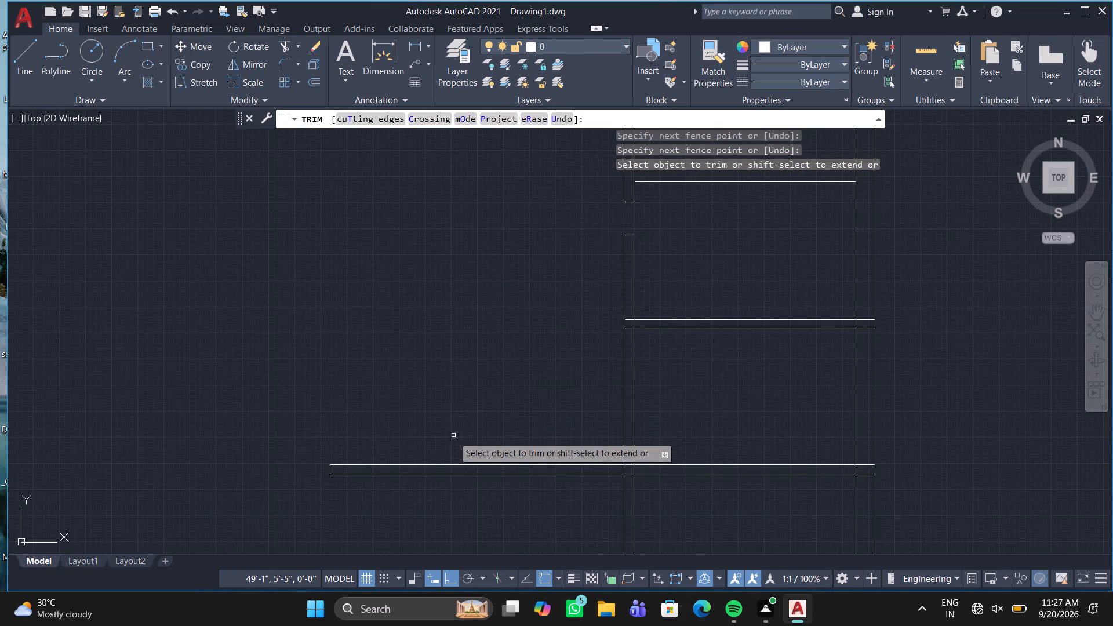
left_click_drag(453, 439, 428, 519)
left_click_drag(314, 465, 332, 463)
left_click_drag(341, 462, 350, 461)
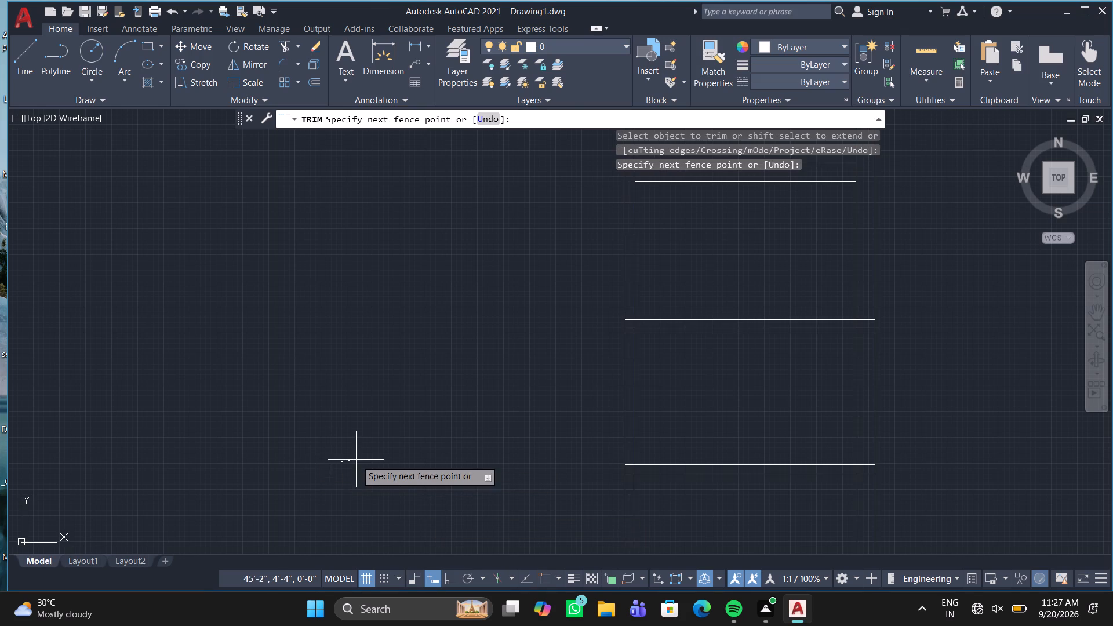
left_click(317, 477)
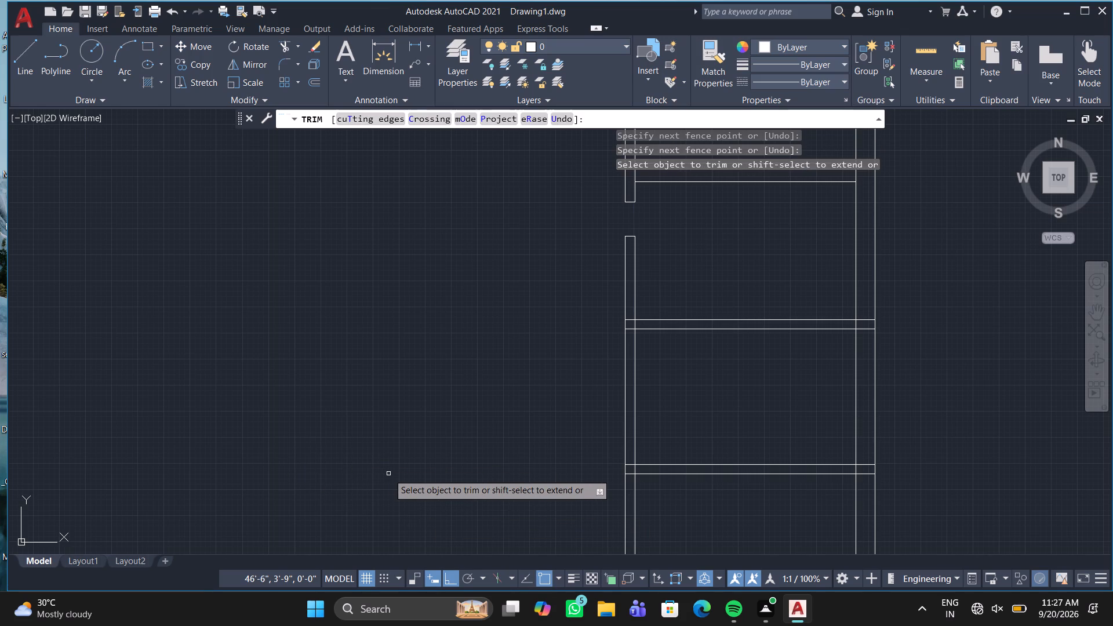
key("Escape")
Stretch both lines of the cross wall below the second opening westward into the middle room, by about 9'-9" and 9'-8".
middle_click_drag(583, 311, 452, 497)
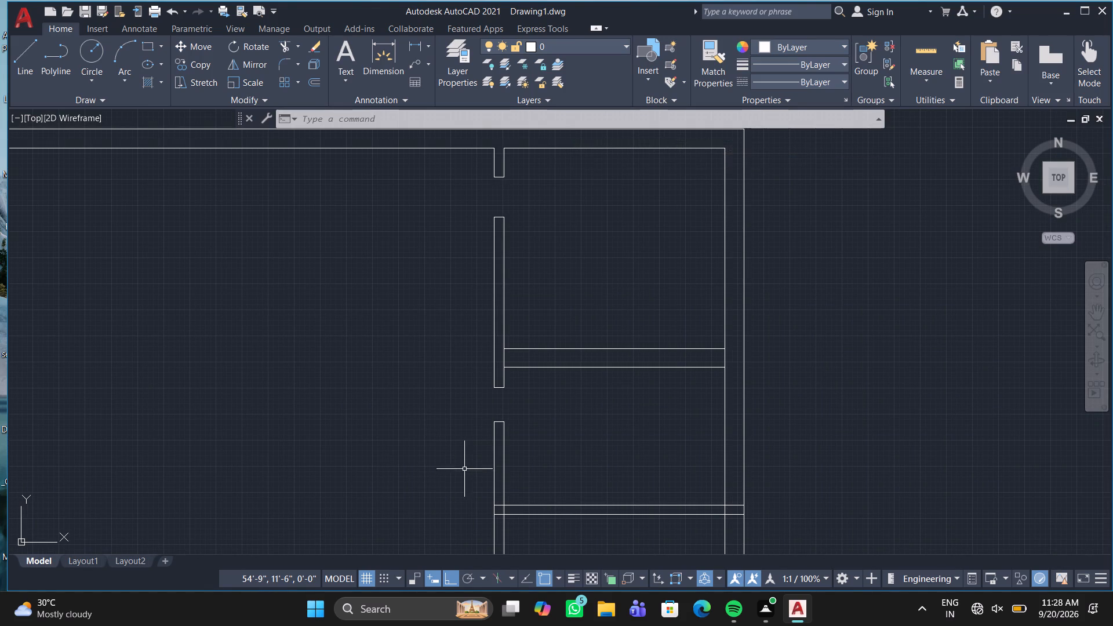
middle_click_drag(452, 482, 610, 300)
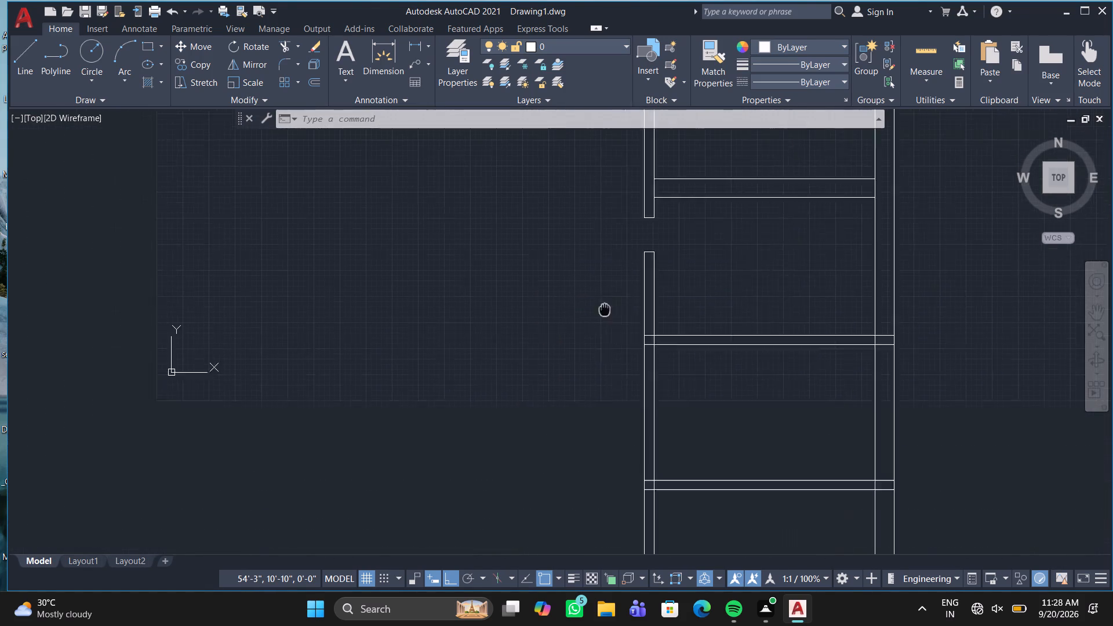
middle_click_drag(610, 300, 688, 198)
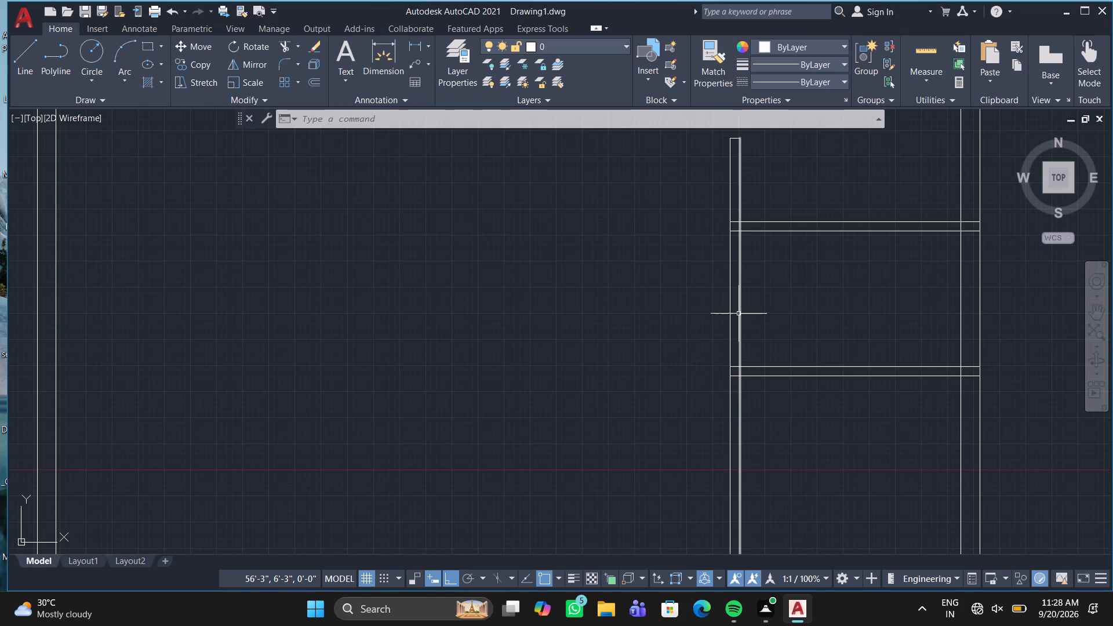
scroll(737, 226, "up", 1)
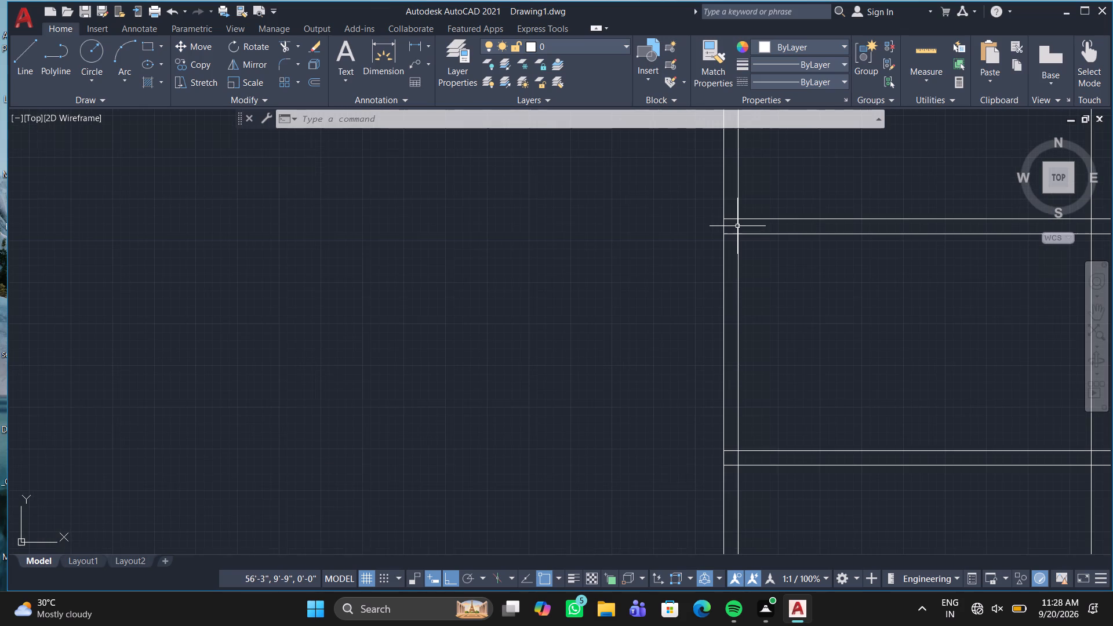
left_click(729, 218)
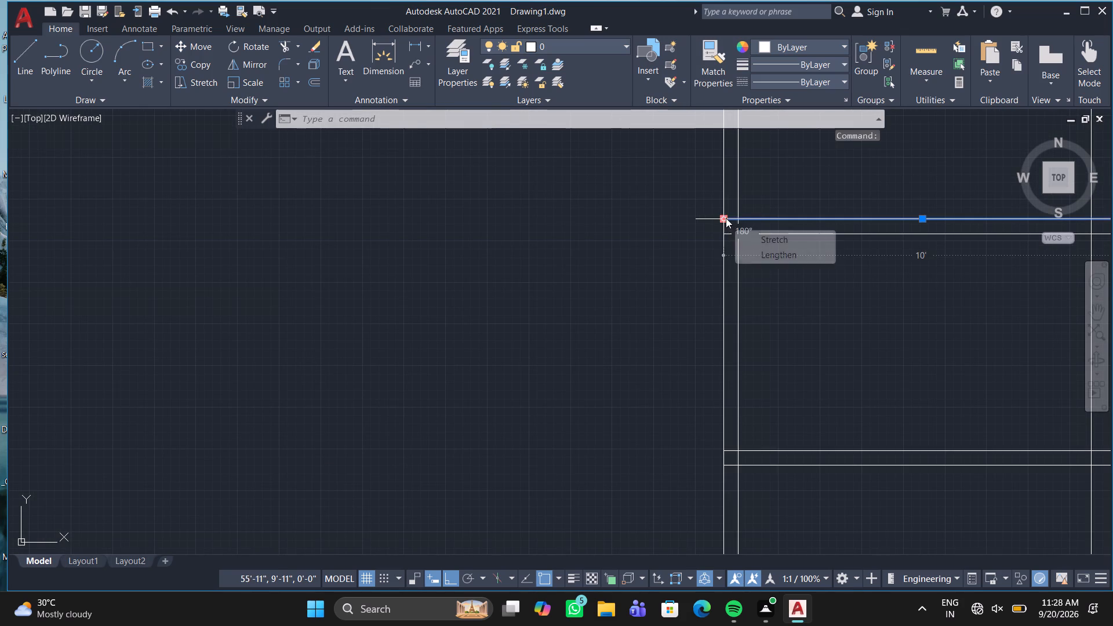
left_click(726, 218)
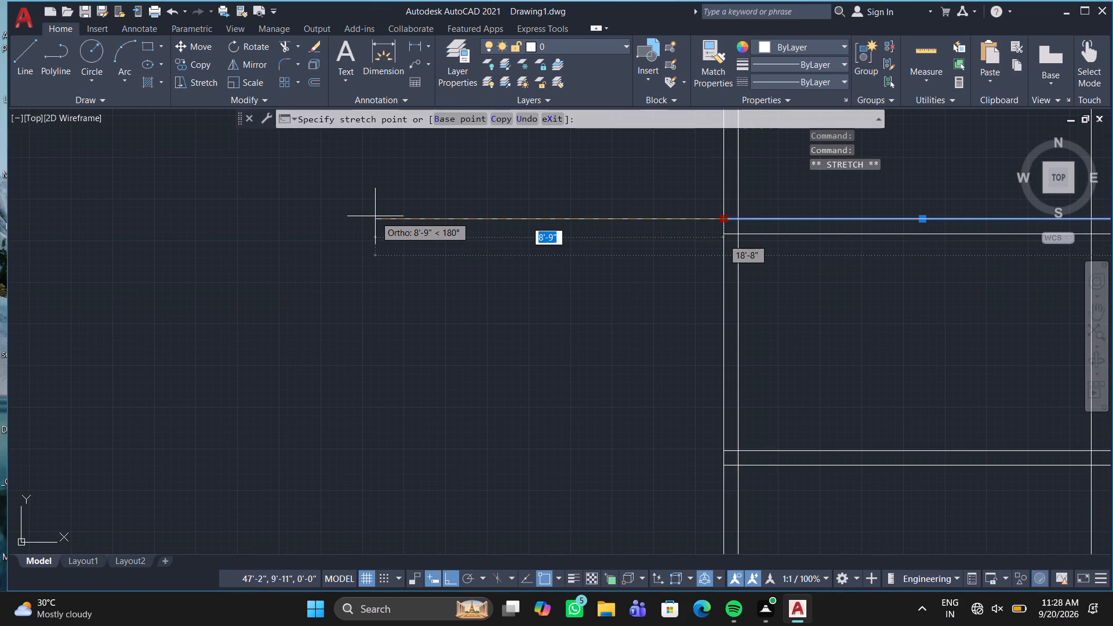
left_click(333, 213)
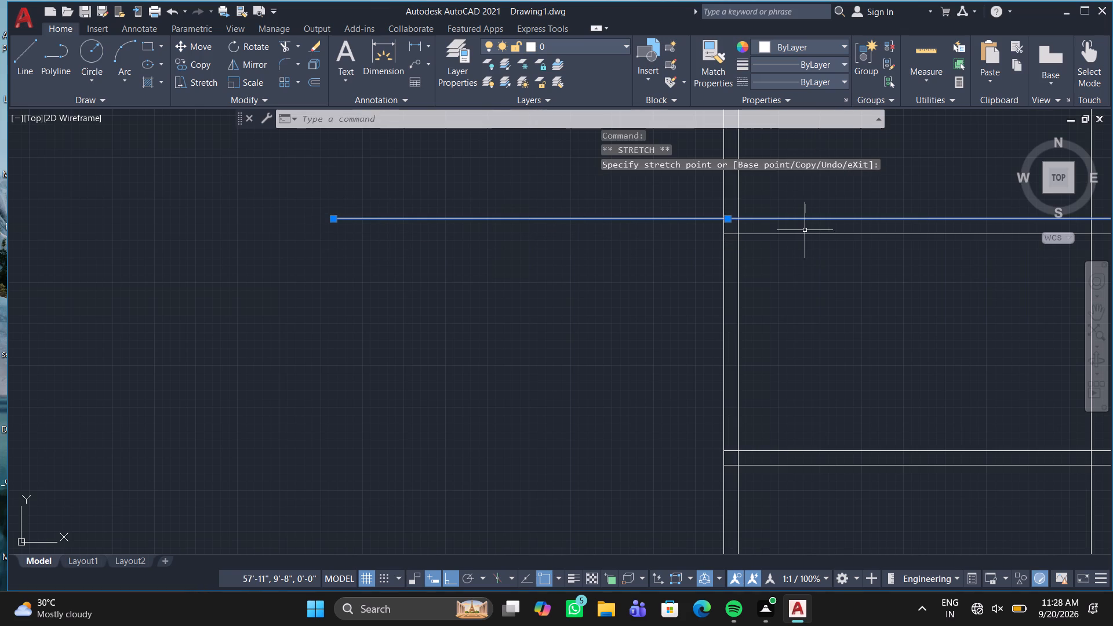
left_click(801, 235)
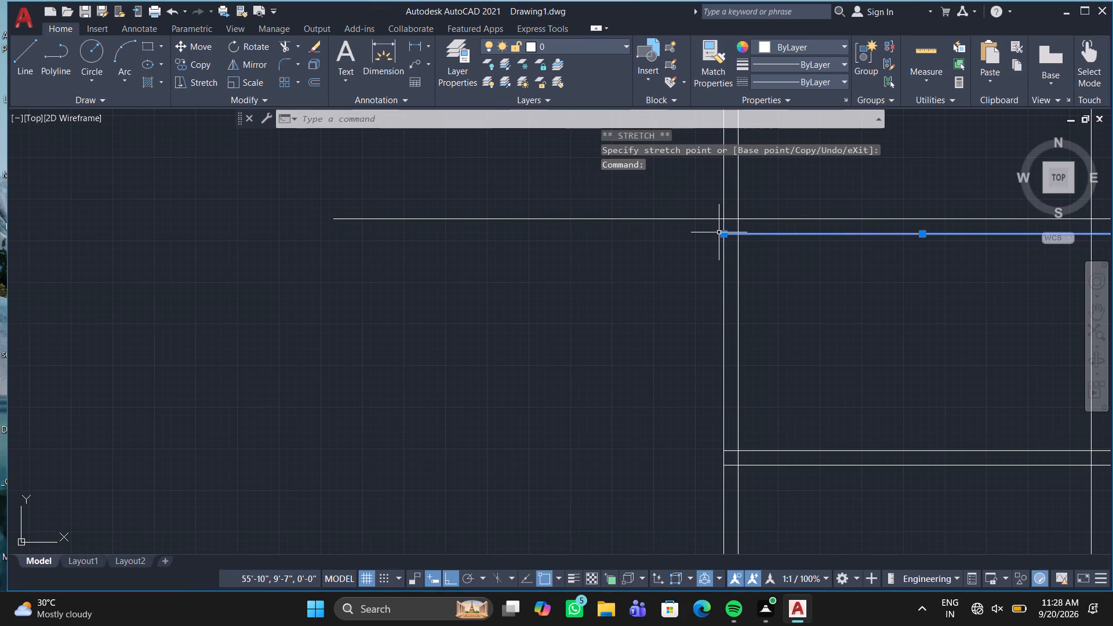
left_click(720, 233)
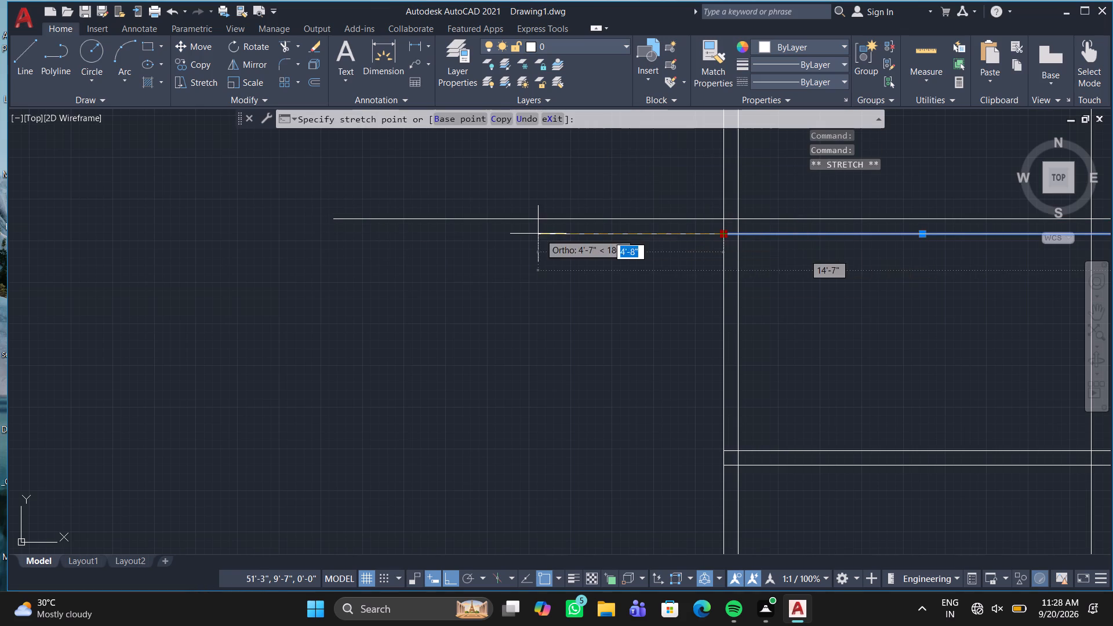
double_click(336, 239)
key("Escape")
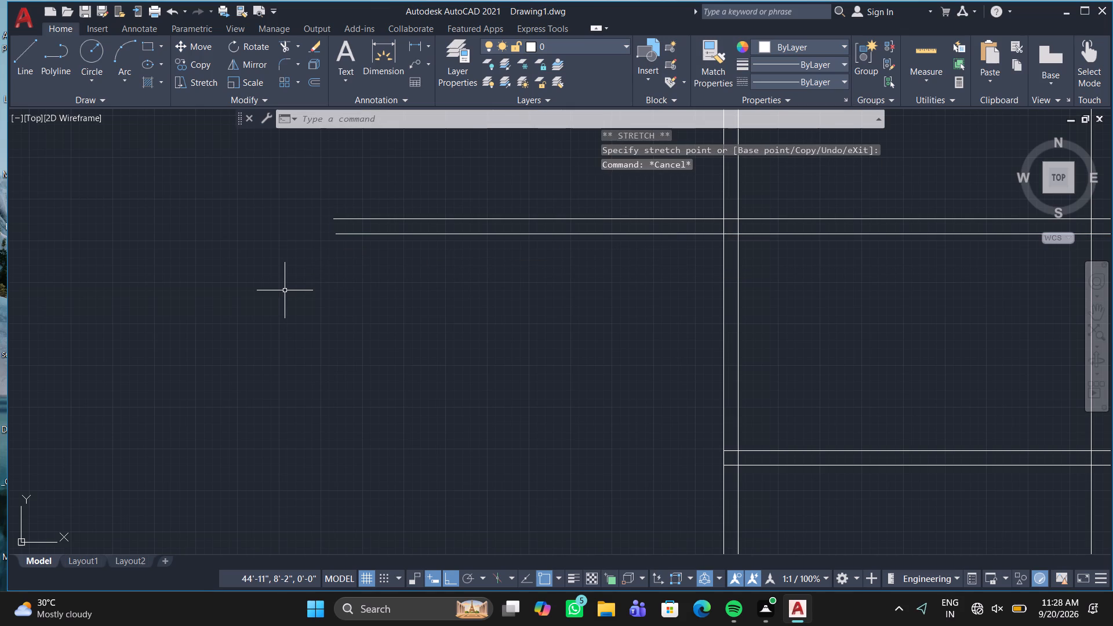
Draw a short vertical line closing the west end of the extended cross wall in the middle room.
key("l")
key("Return")
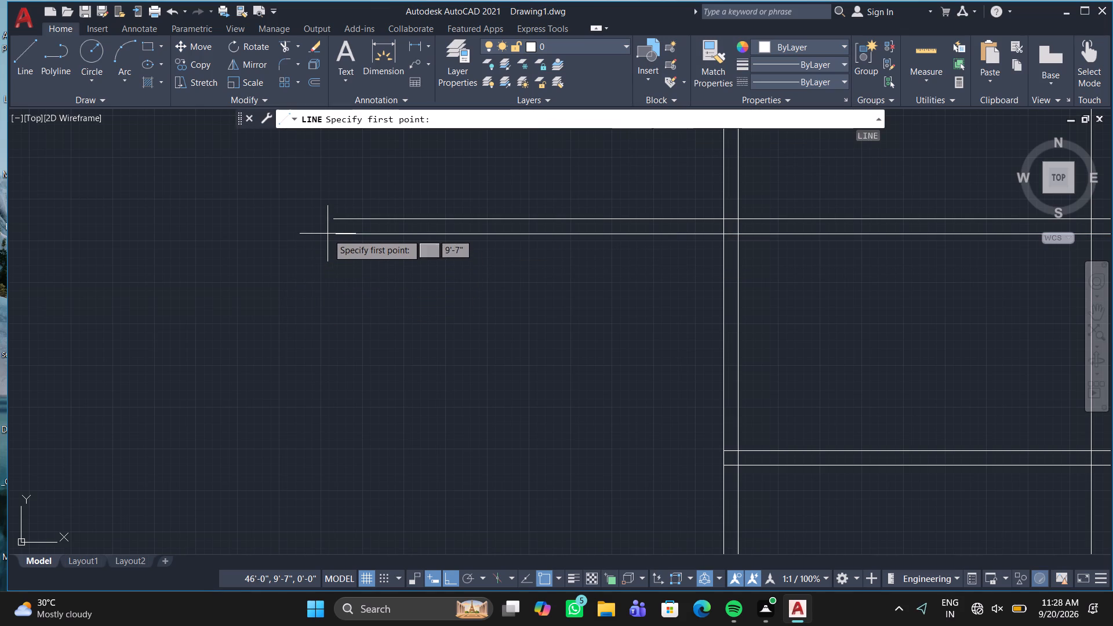
left_click(336, 235)
scroll(336, 223, "up", 3)
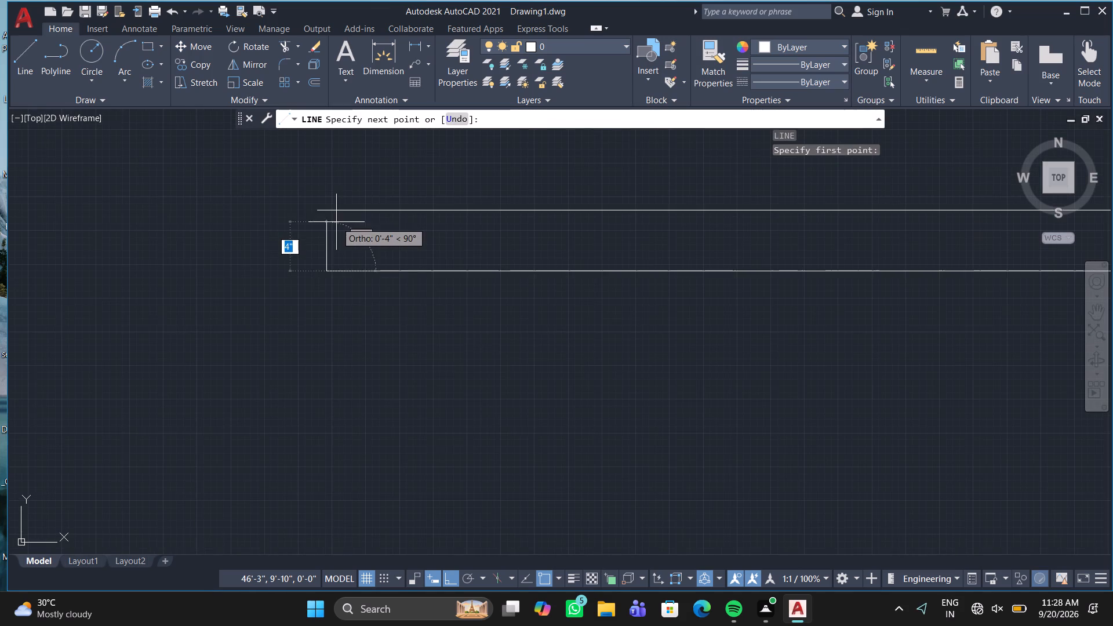
double_click(325, 212)
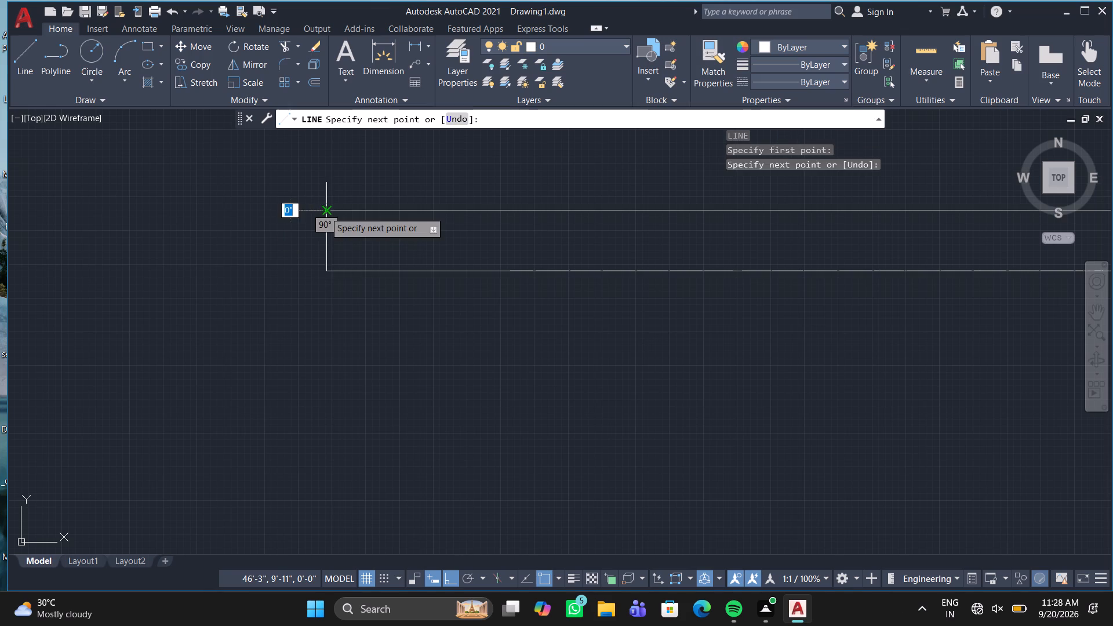
key("Escape")
Trim the upper wall line's short overhang beyond the new closing line at the cross wall's west end.
key("t")
key("r")
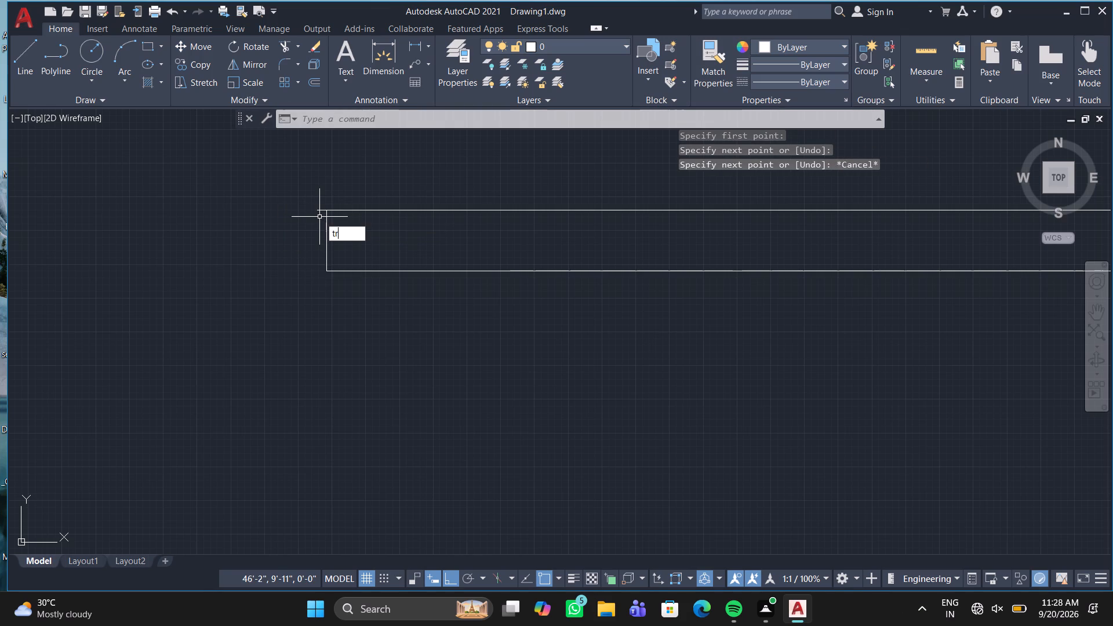
key("Return")
scroll(319, 219, "up", 3)
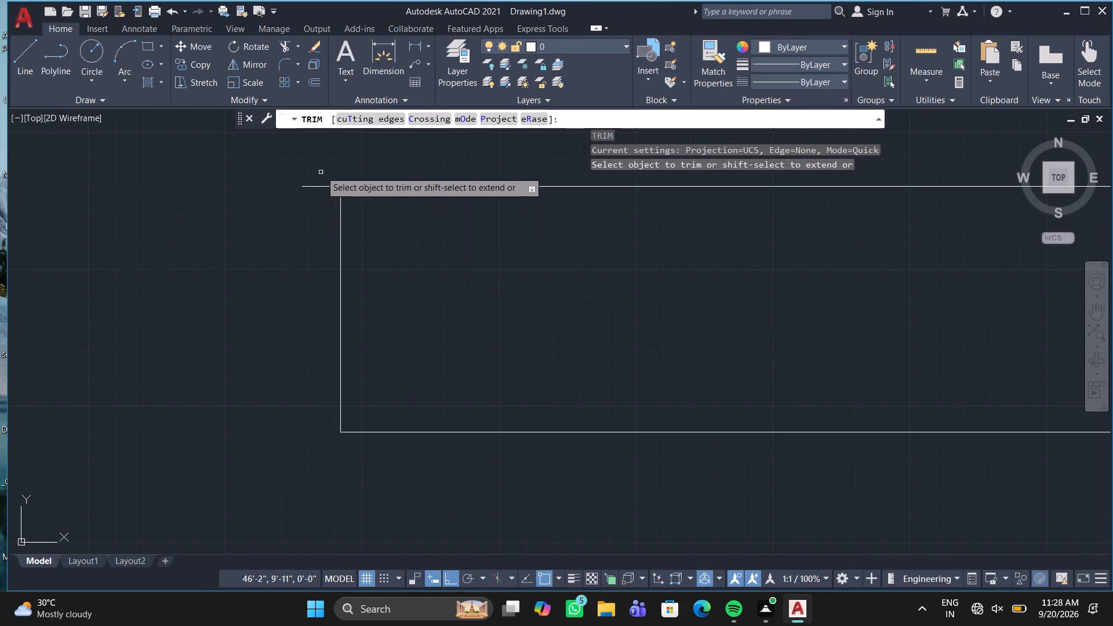
left_click_drag(321, 166, 296, 218)
key("Escape")
Trim the overlapping segments where the next cross wall to the south meets the right partition, leaving an open T-junction.
scroll(296, 218, "down", 4)
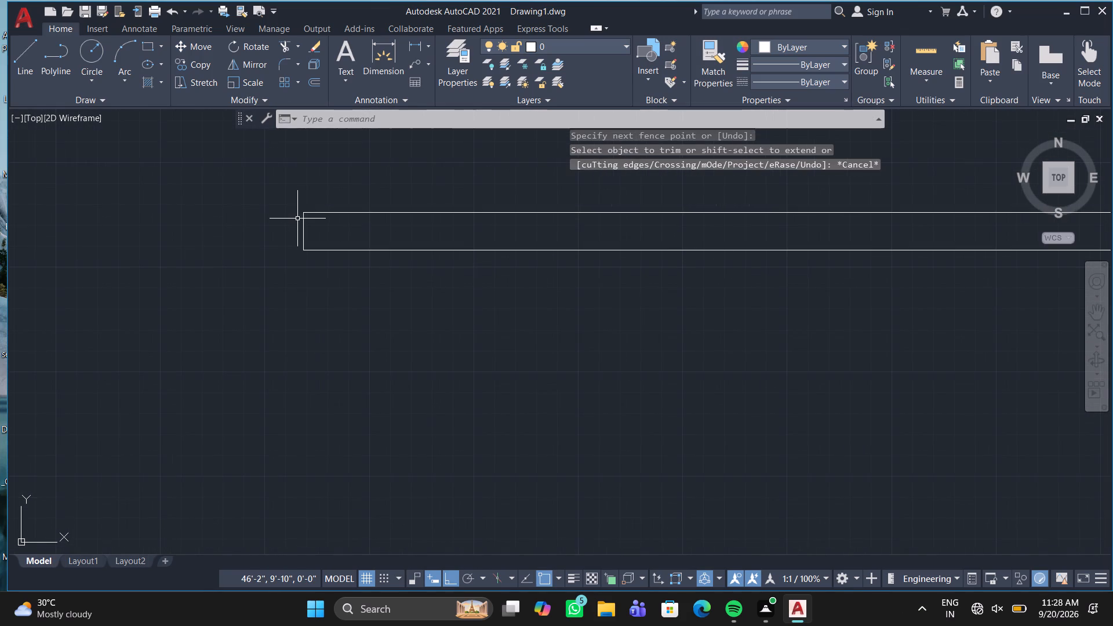
scroll(388, 235, "down", 3)
middle_click_drag(559, 319, 415, 534)
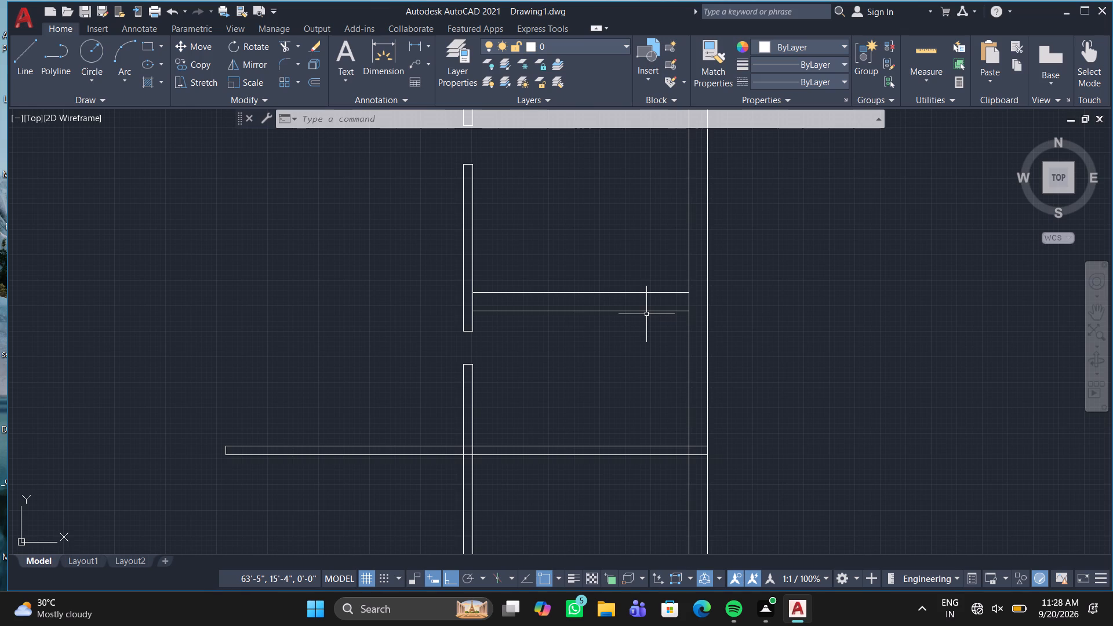
middle_click_drag(601, 366, 707, 134)
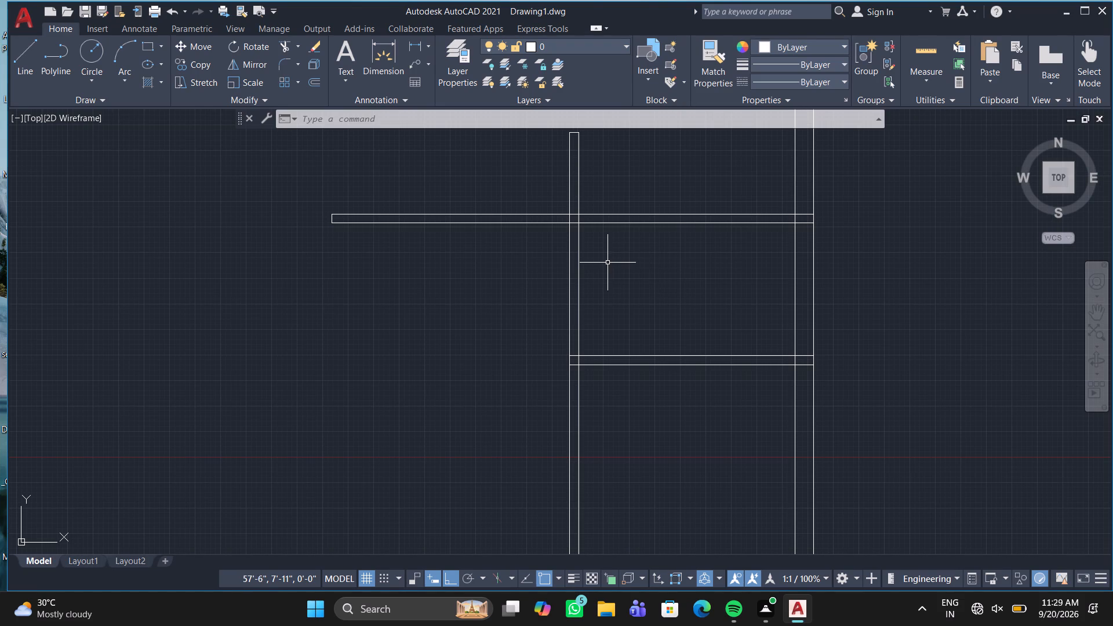
type("tr")
key("Return")
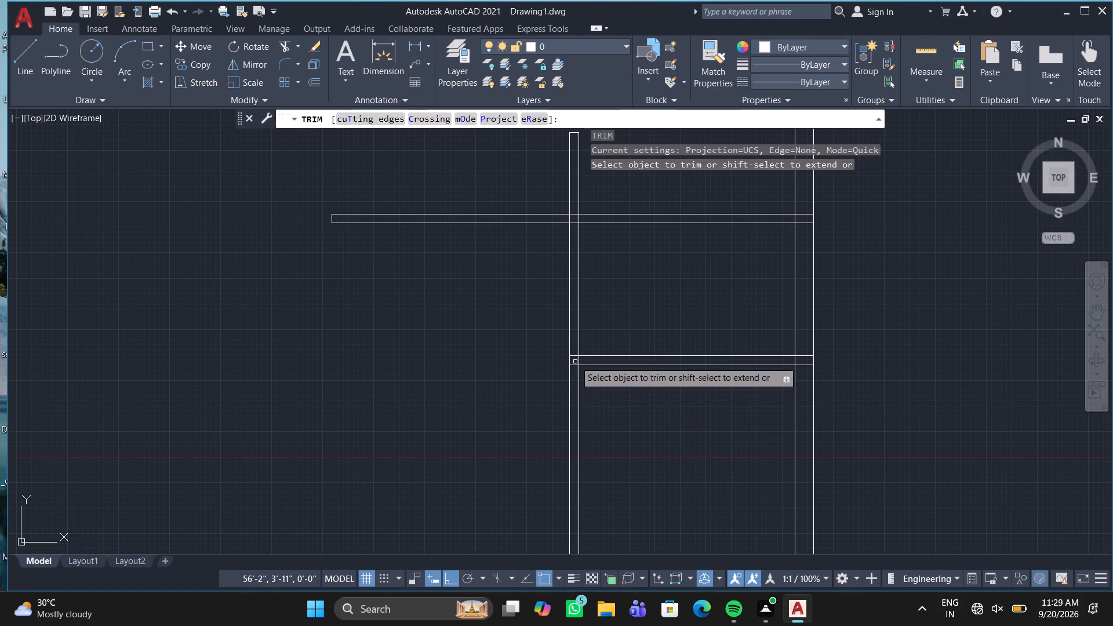
scroll(572, 345, "up", 4)
middle_click_drag(576, 366, 579, 300)
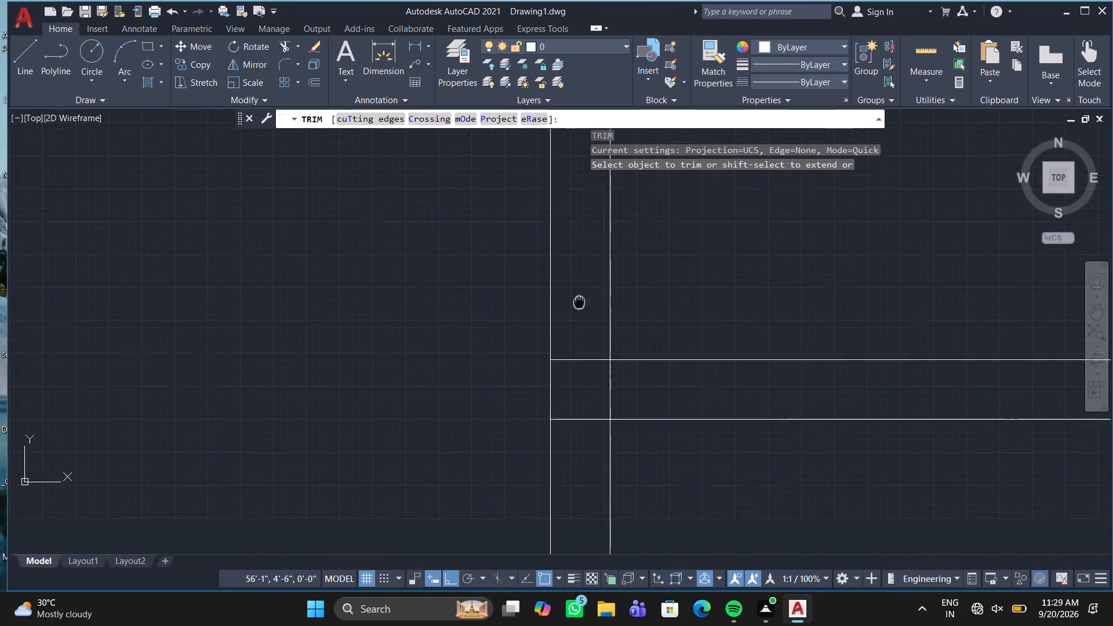
middle_click_drag(579, 300, 584, 270)
left_click_drag(584, 270, 579, 422)
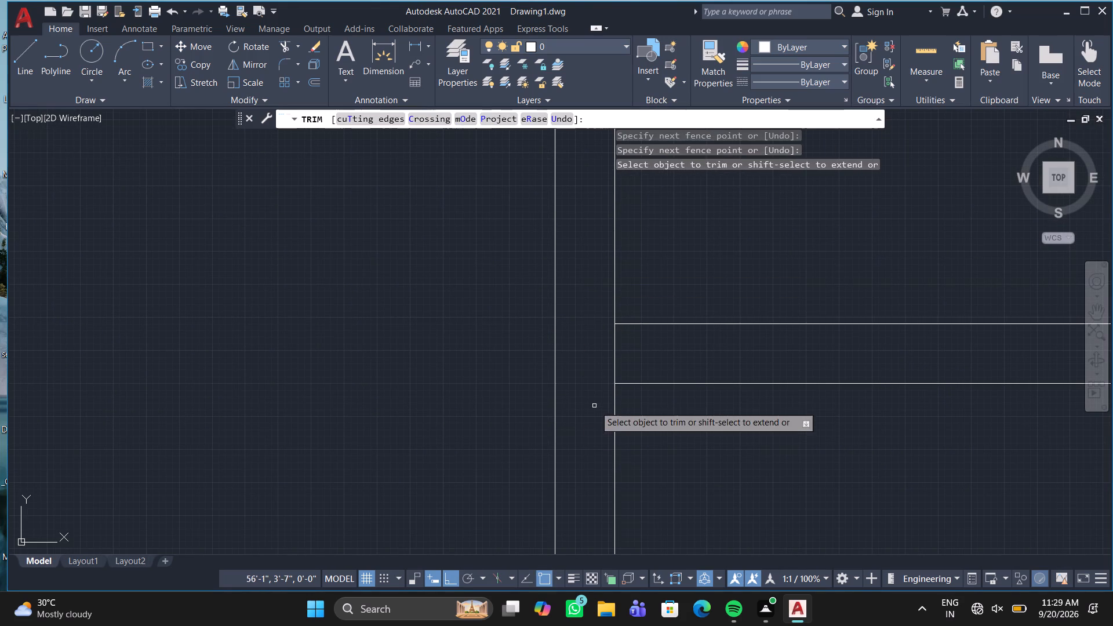
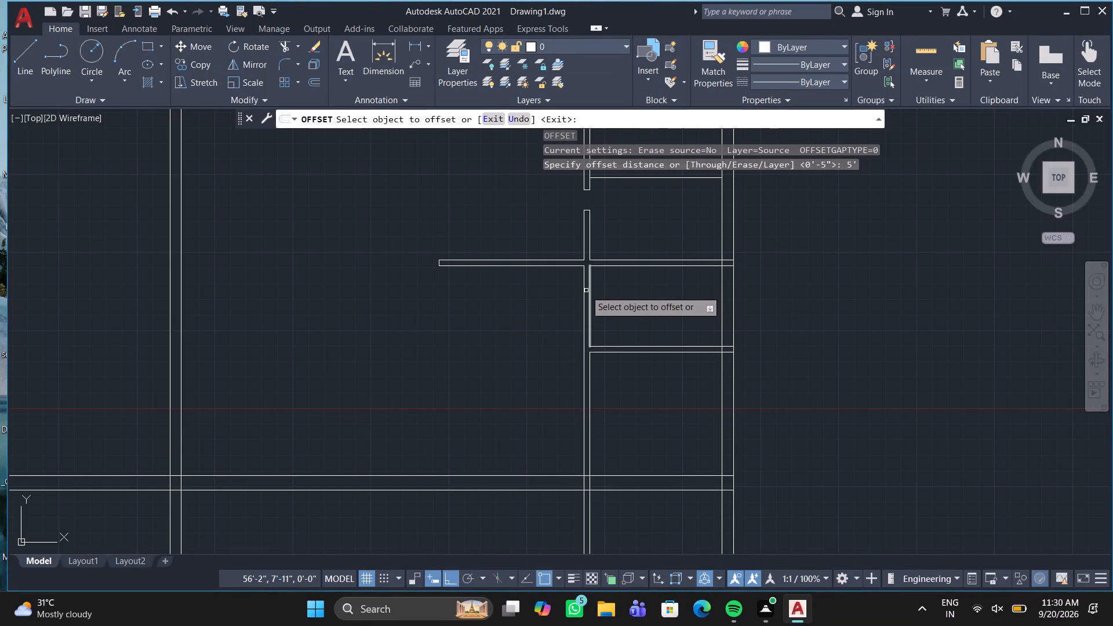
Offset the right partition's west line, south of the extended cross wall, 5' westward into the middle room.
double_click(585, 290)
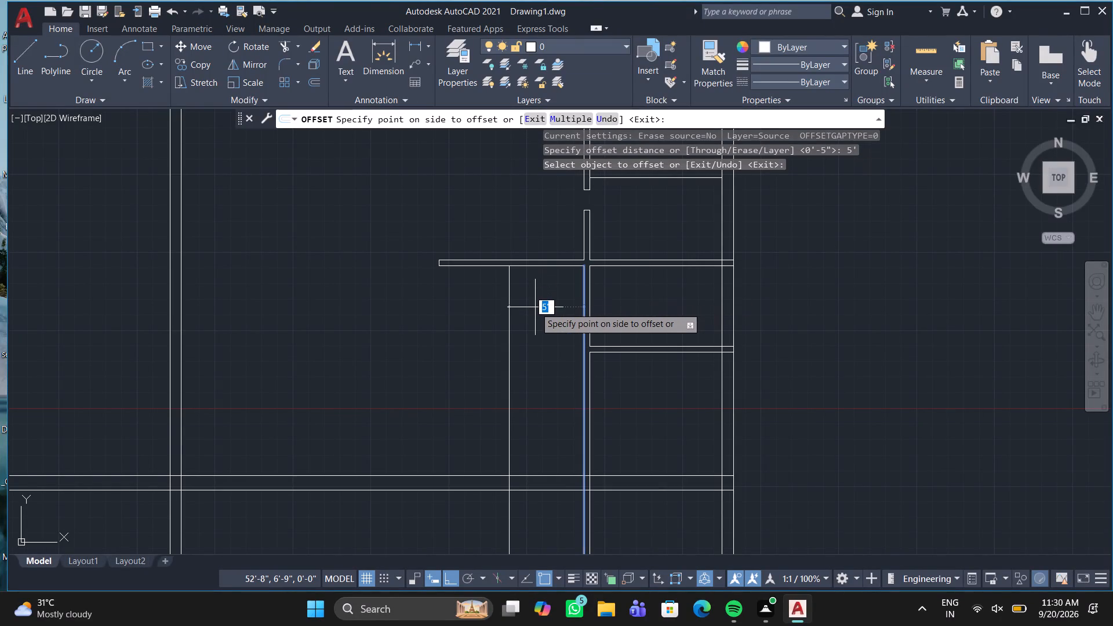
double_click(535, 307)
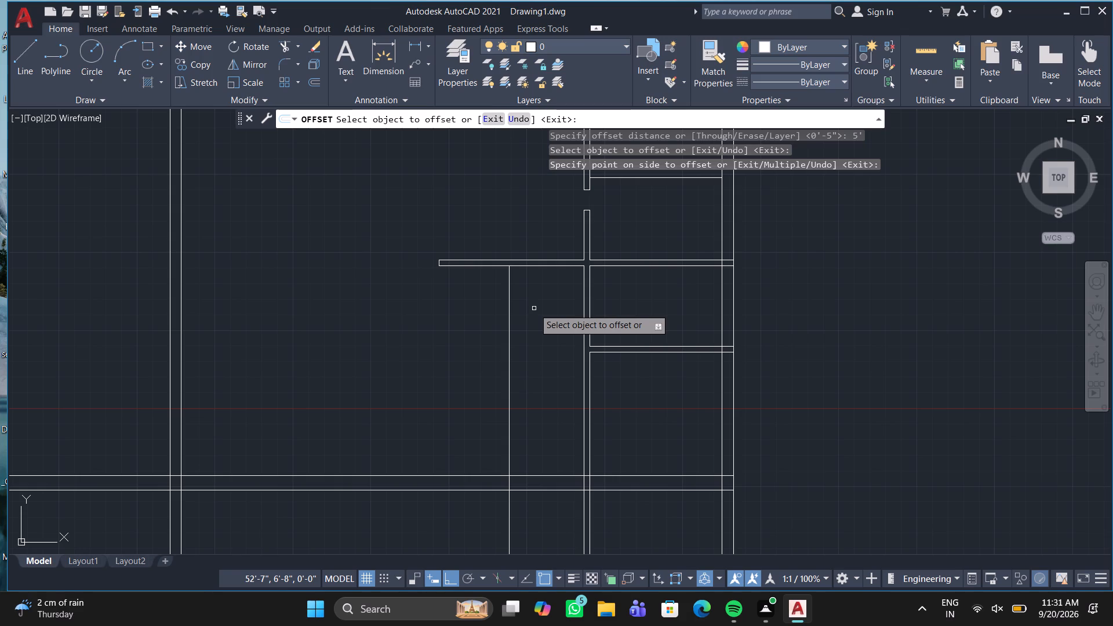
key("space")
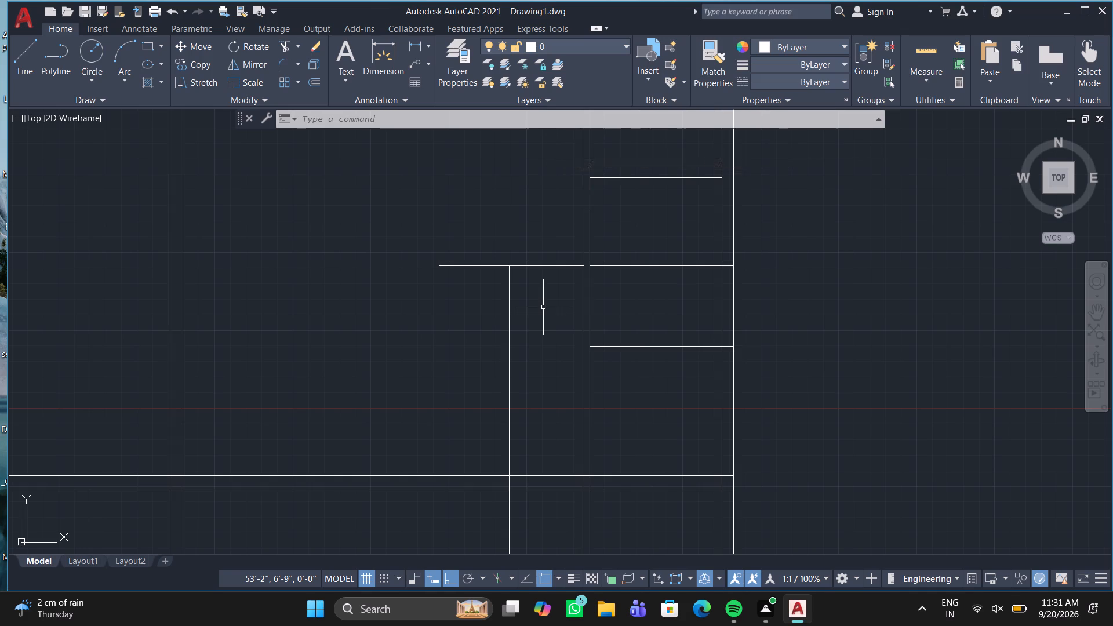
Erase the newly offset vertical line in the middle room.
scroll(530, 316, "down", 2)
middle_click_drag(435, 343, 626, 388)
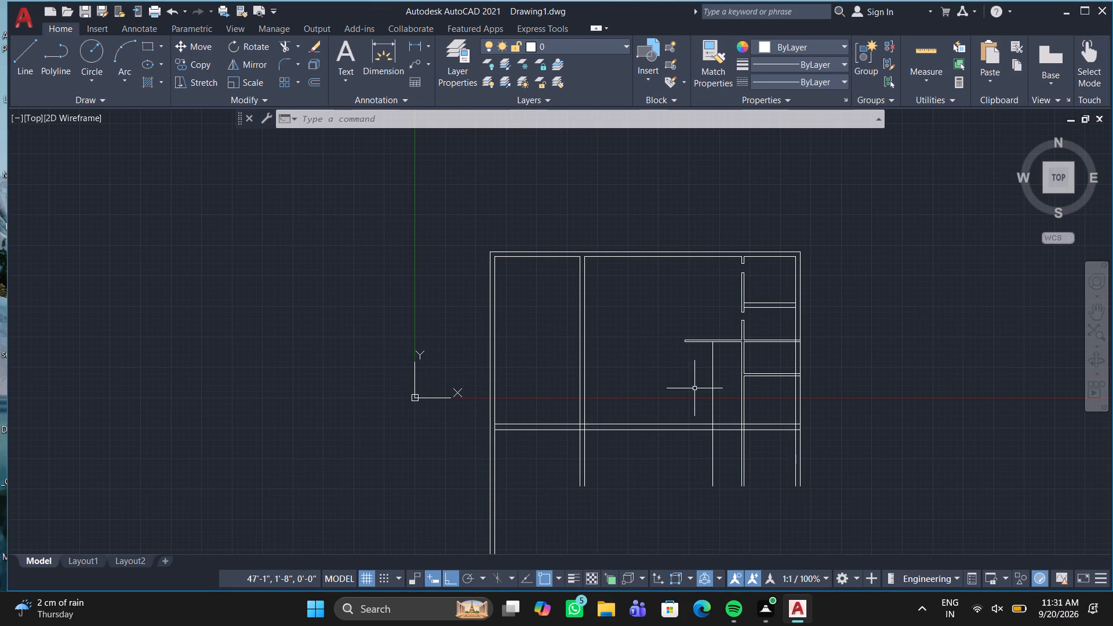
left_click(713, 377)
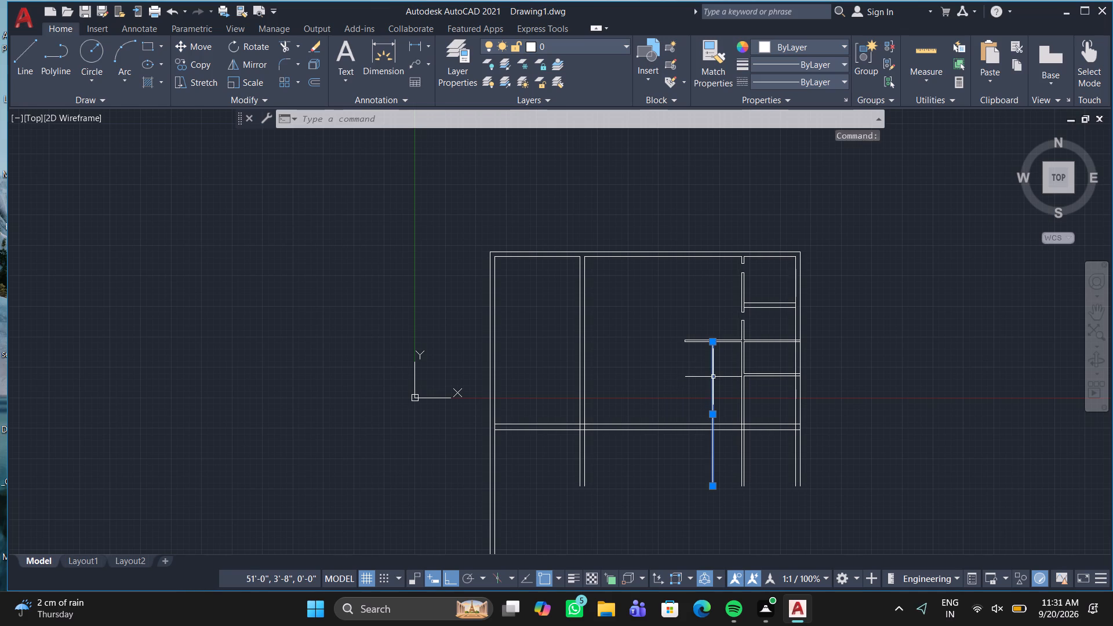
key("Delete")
Offset the right partition's west line, south of the extended cross wall, 6'3" westward into the middle room.
scroll(722, 353, "up", 2)
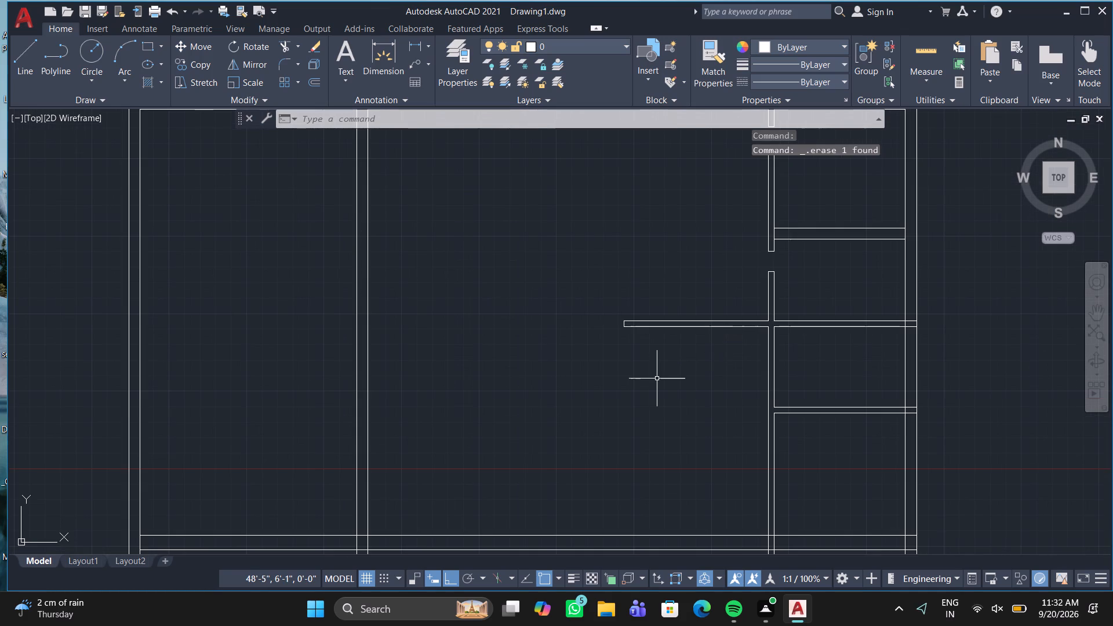
middle_click_drag(656, 378, 488, 356)
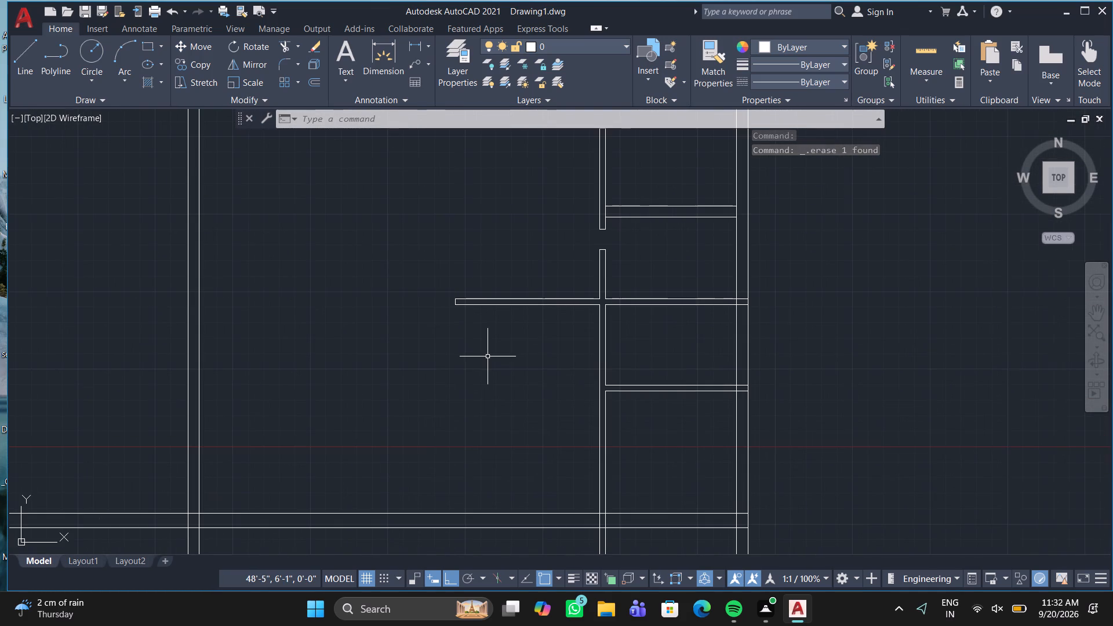
key("o")
key("Return")
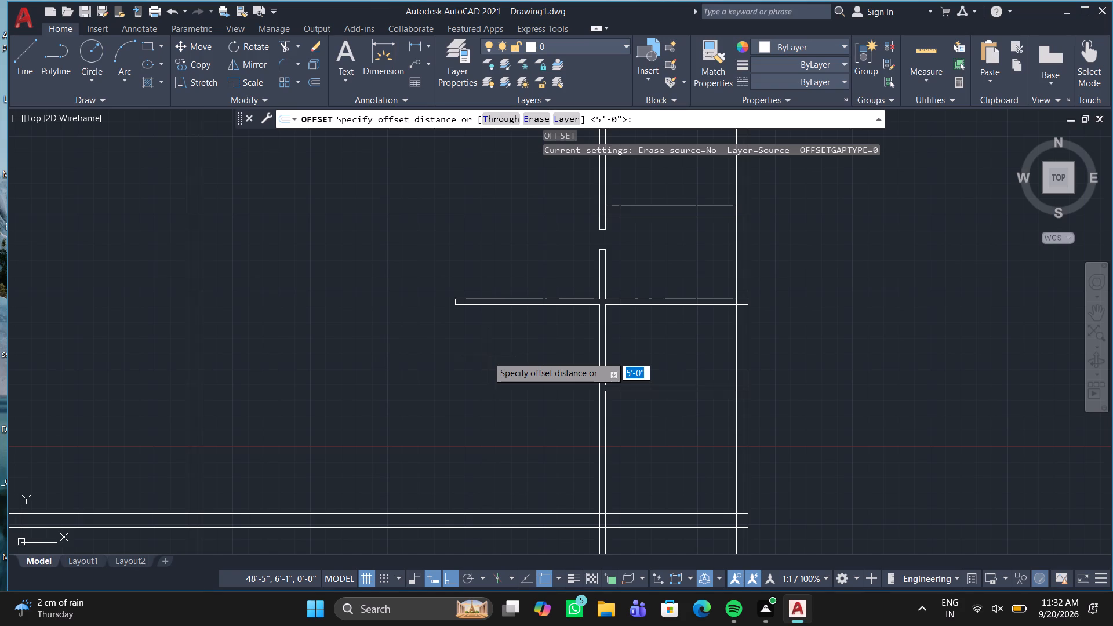
type("6'")
type("3\"")
key("Return")
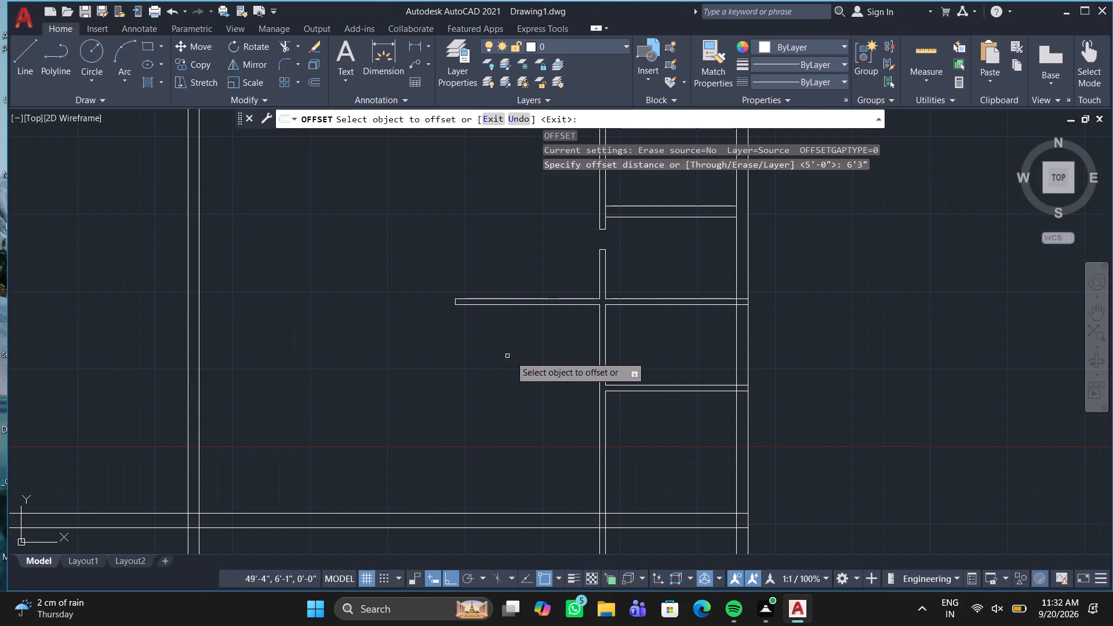
left_click(599, 340)
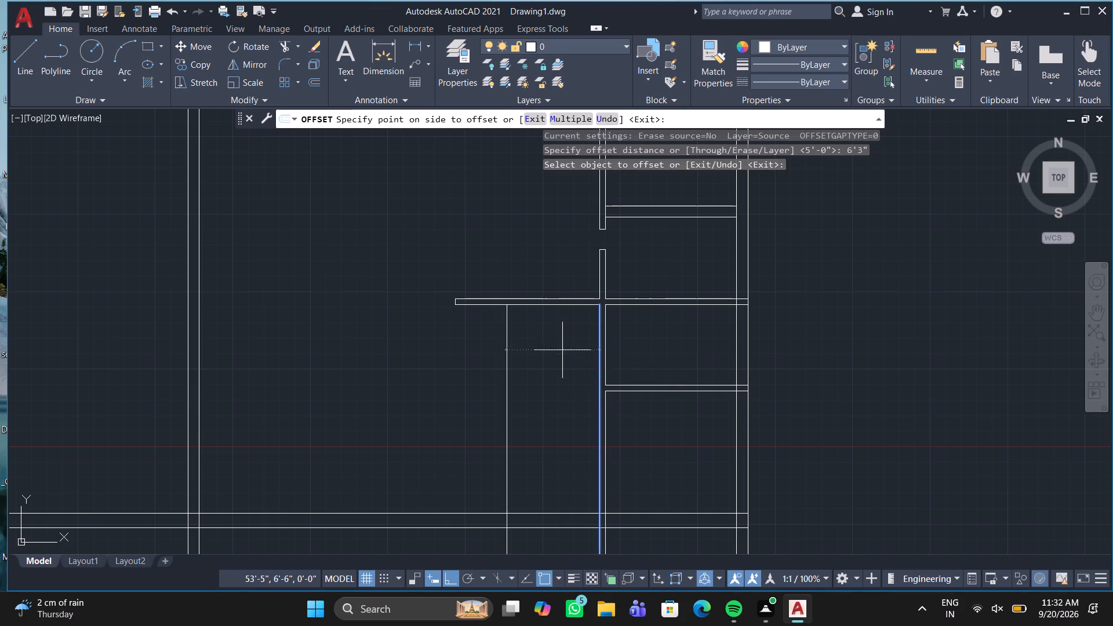
left_click(562, 350)
key("space")
Offset the new vertical line in the middle room 4.5" westward to give the new partition its thickness.
key("space")
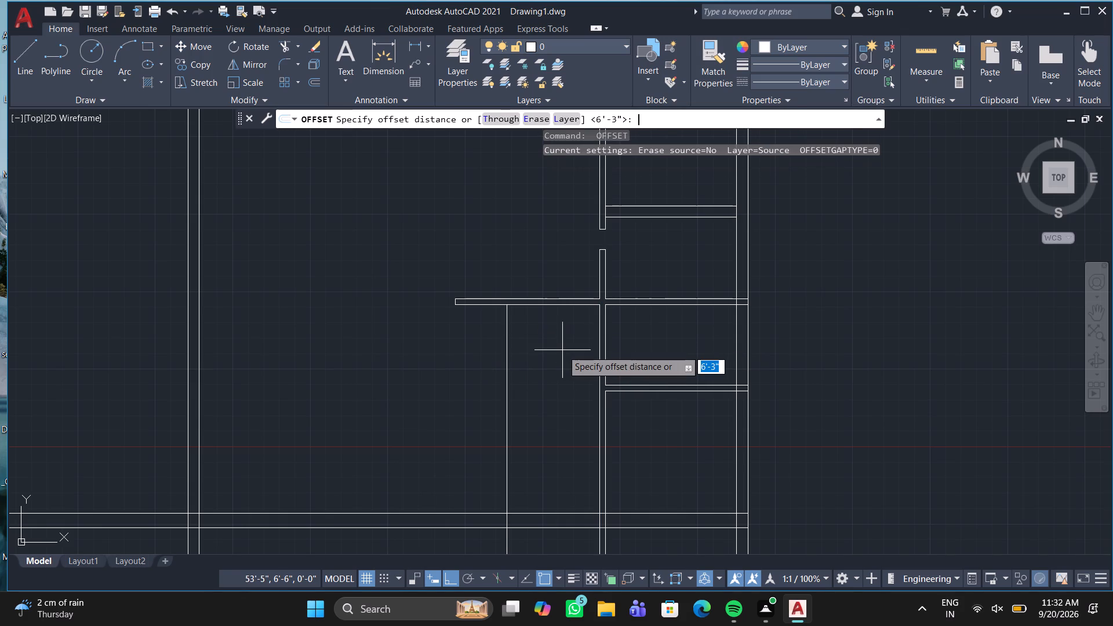
key("4")
type(".5")
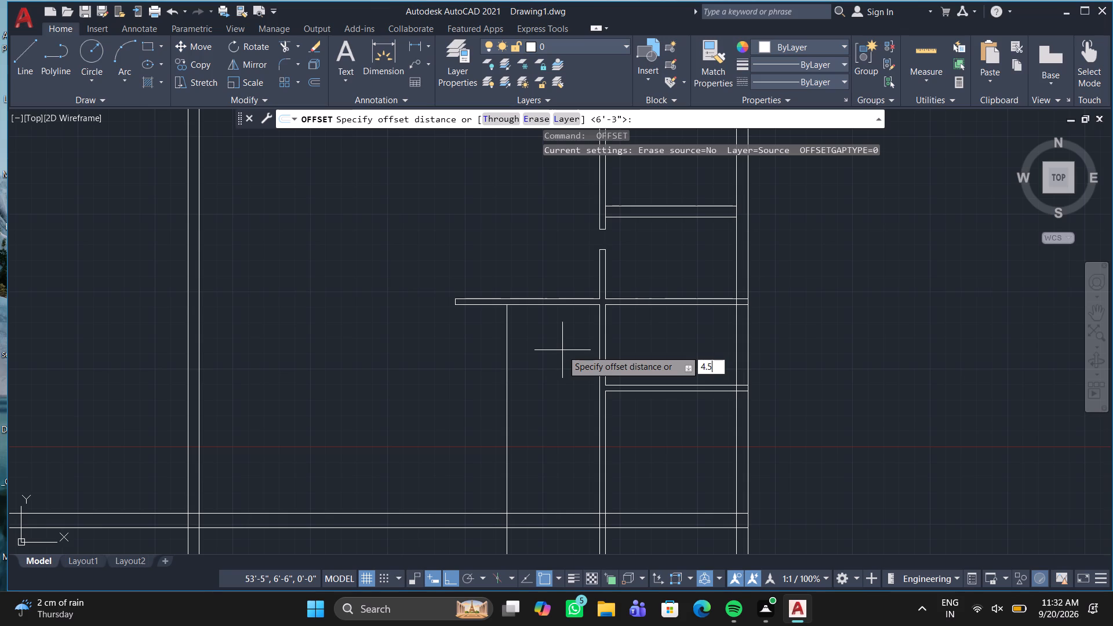
key("shift+quotedbl")
key("Return")
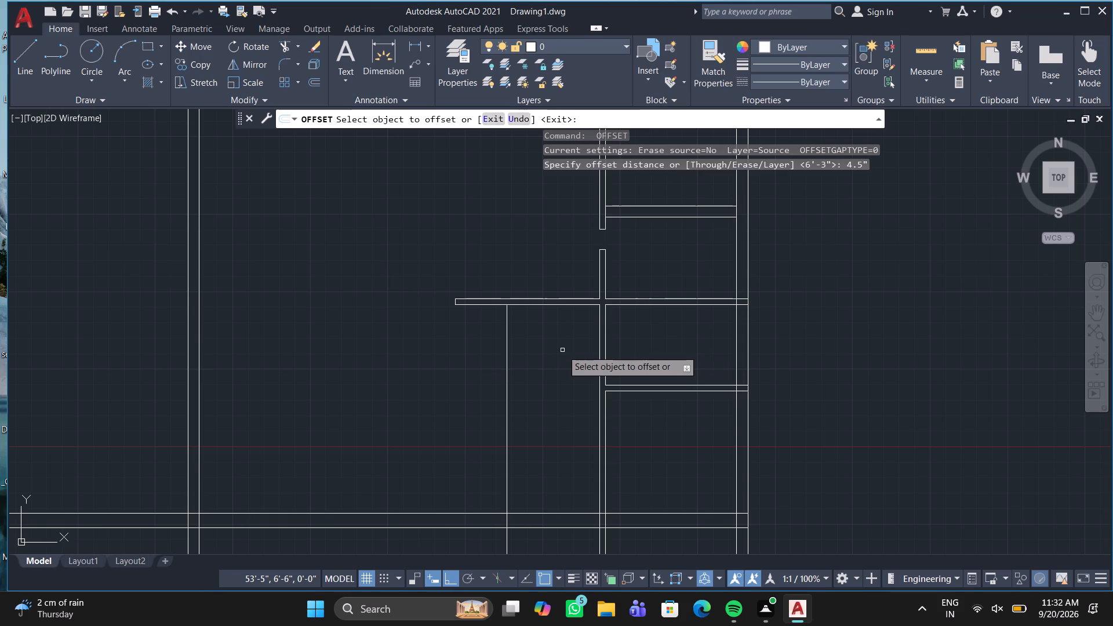
left_click(505, 345)
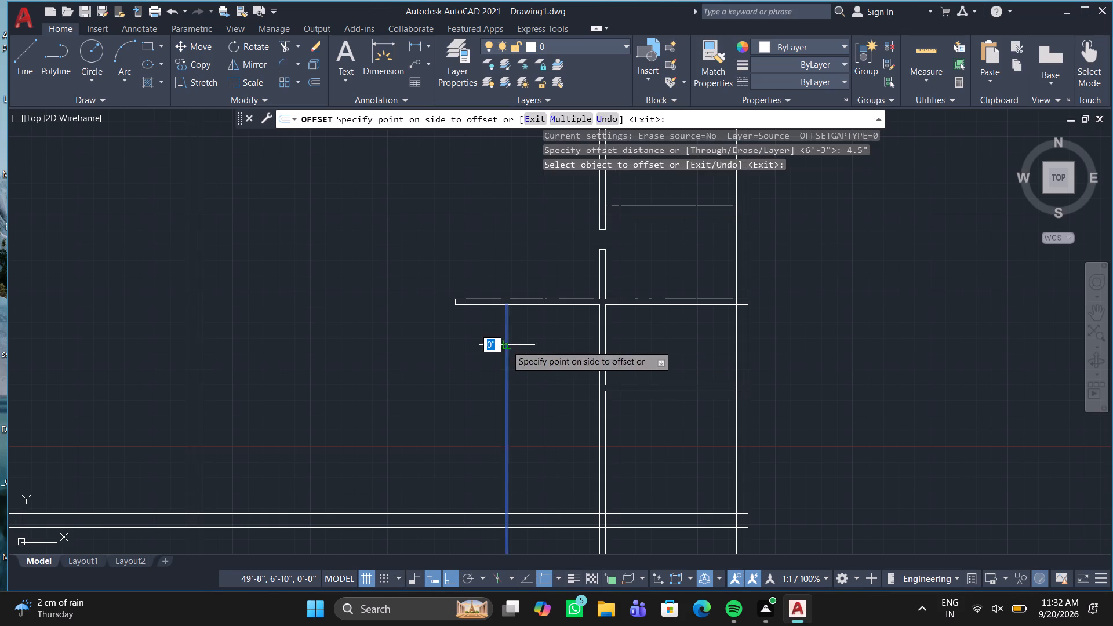
left_click(482, 345)
key("space")
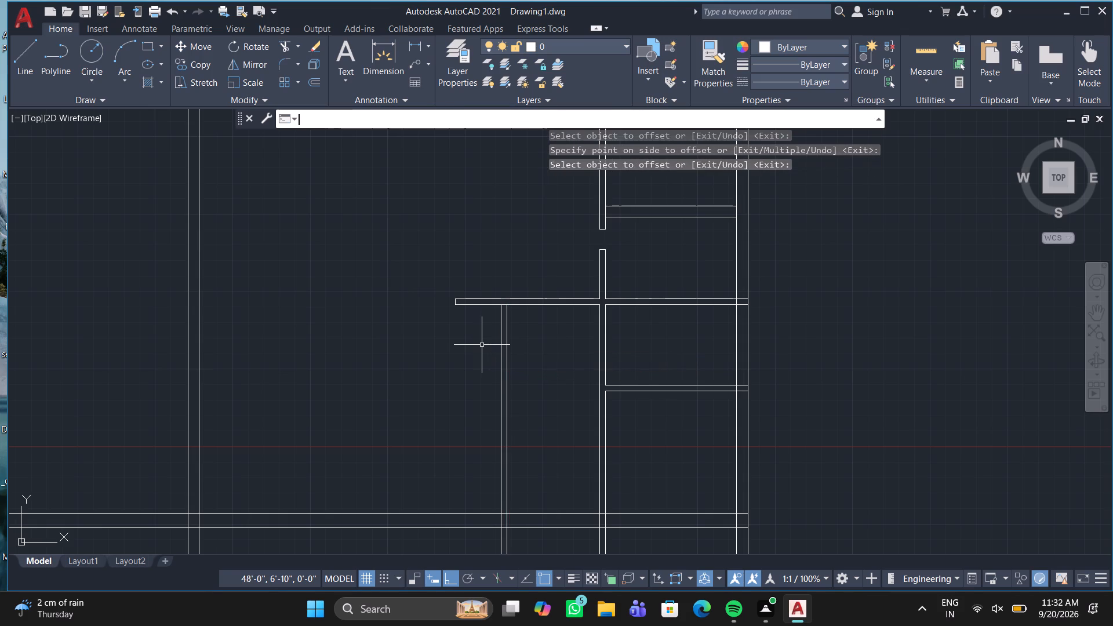
Offset the lower line of the cross wall's westward extension 7'10" to the south.
scroll(482, 345, "down", 1)
middle_click_drag(479, 307, 464, 97)
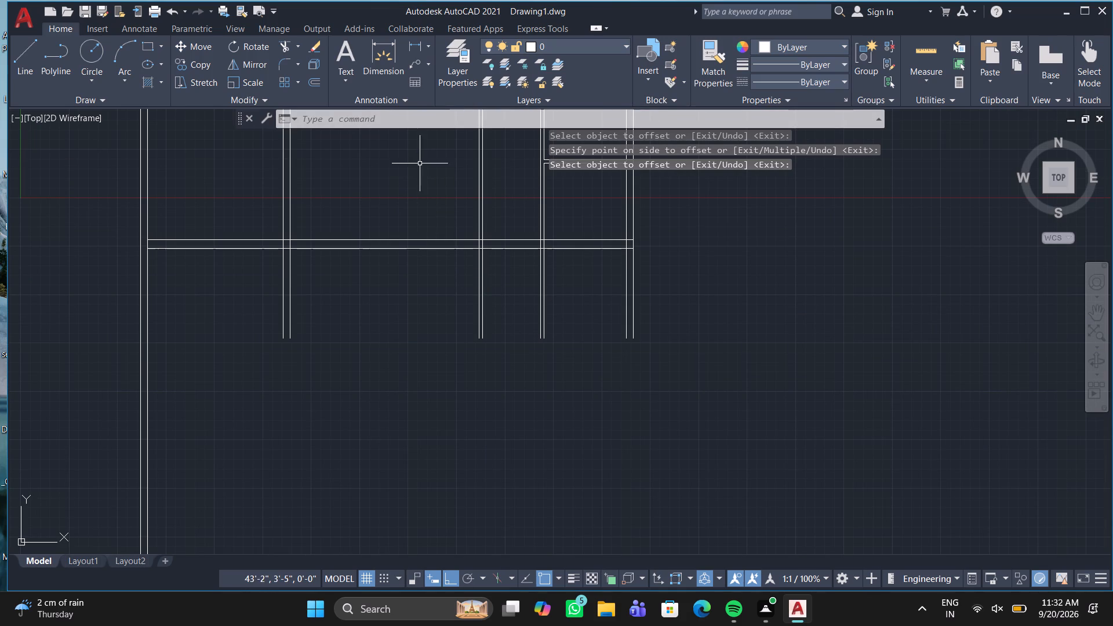
middle_click_drag(396, 152, 351, 383)
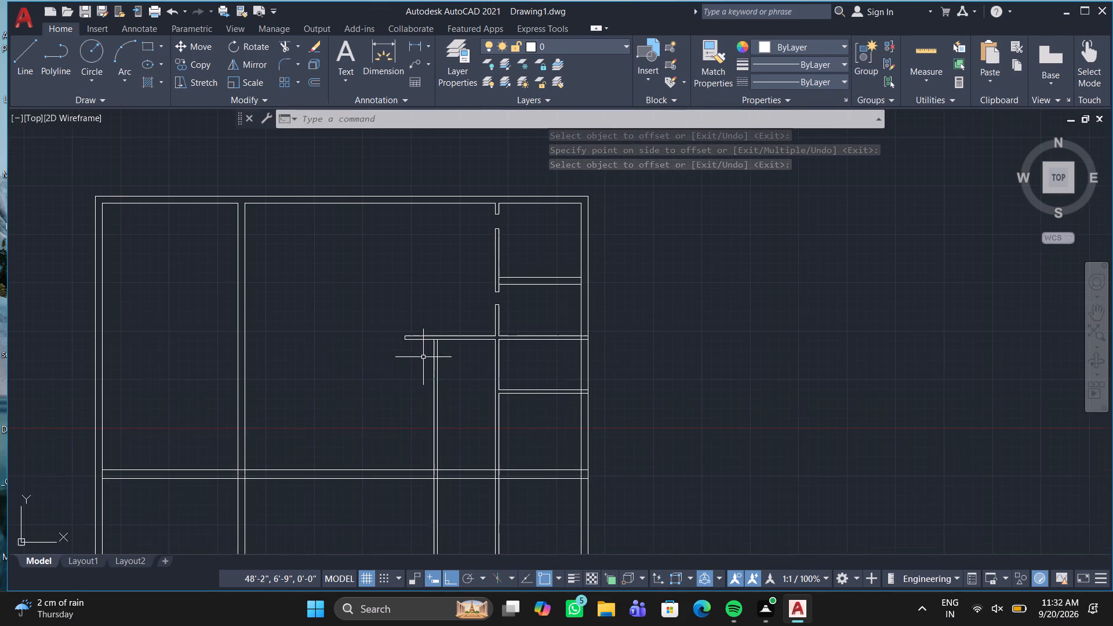
scroll(423, 357, "up", 1)
middle_click_drag(421, 343, 398, 271)
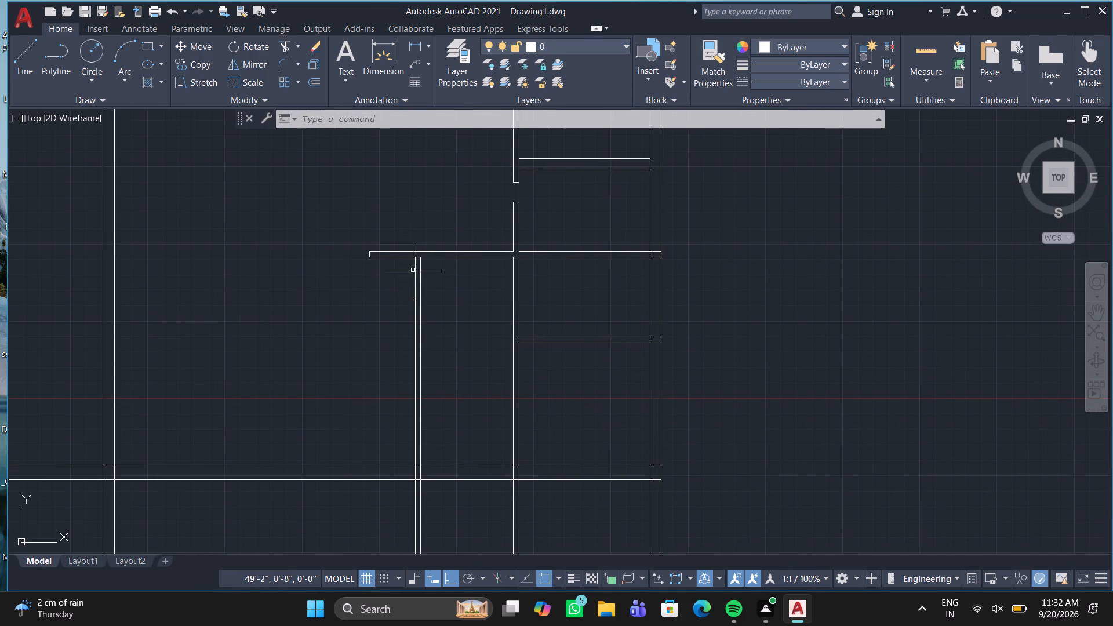
key("o")
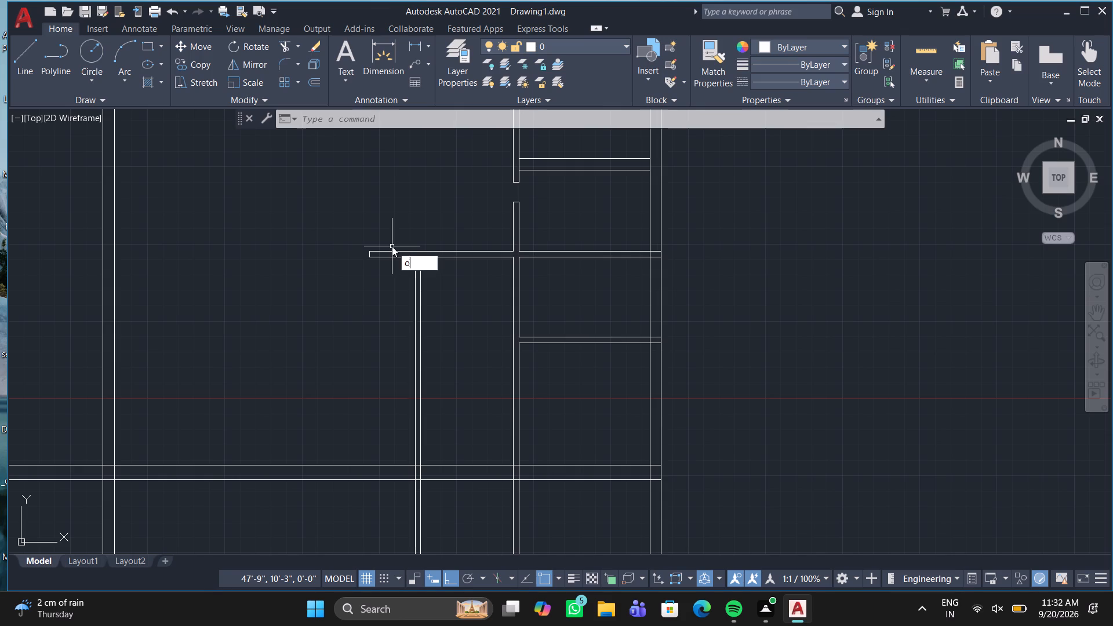
key("Return")
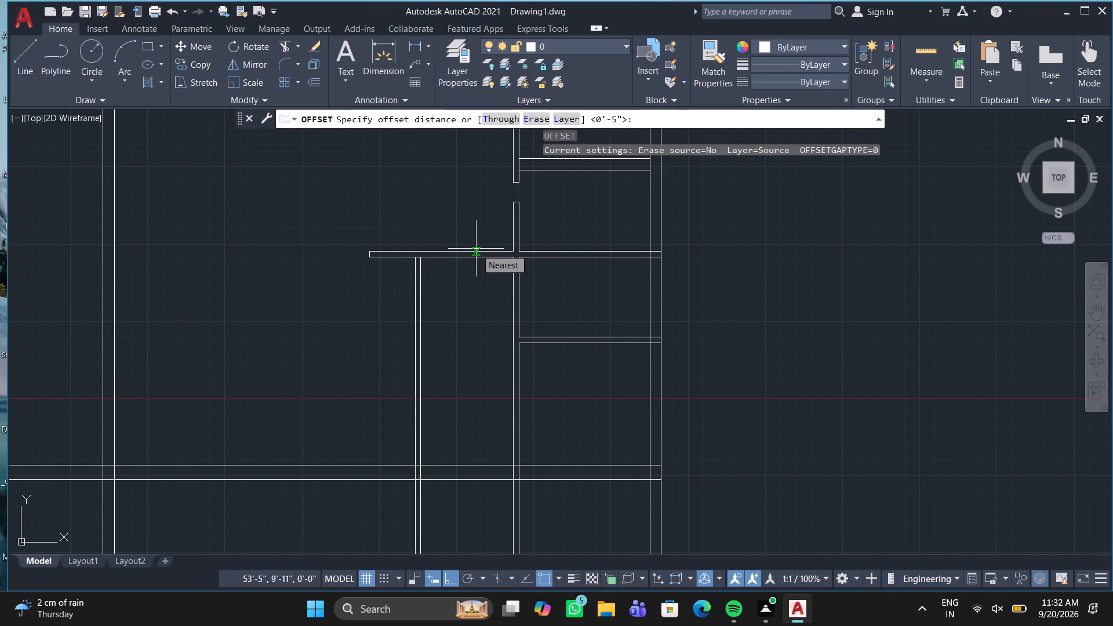
type("7'")
key("1")
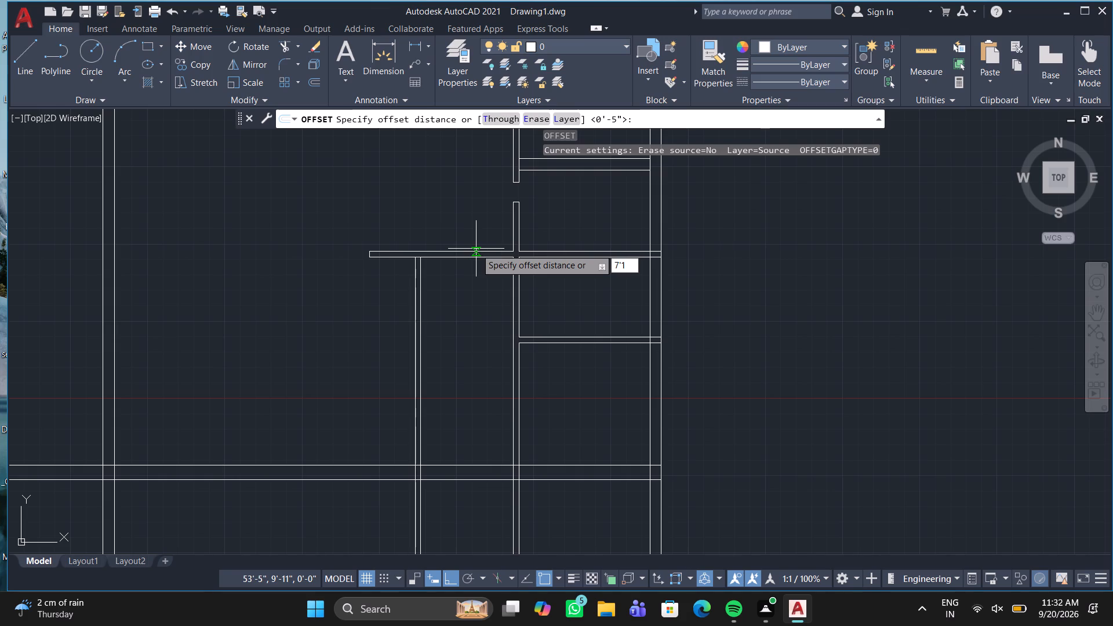
key("0")
key("shift+quotedbl")
key("Return")
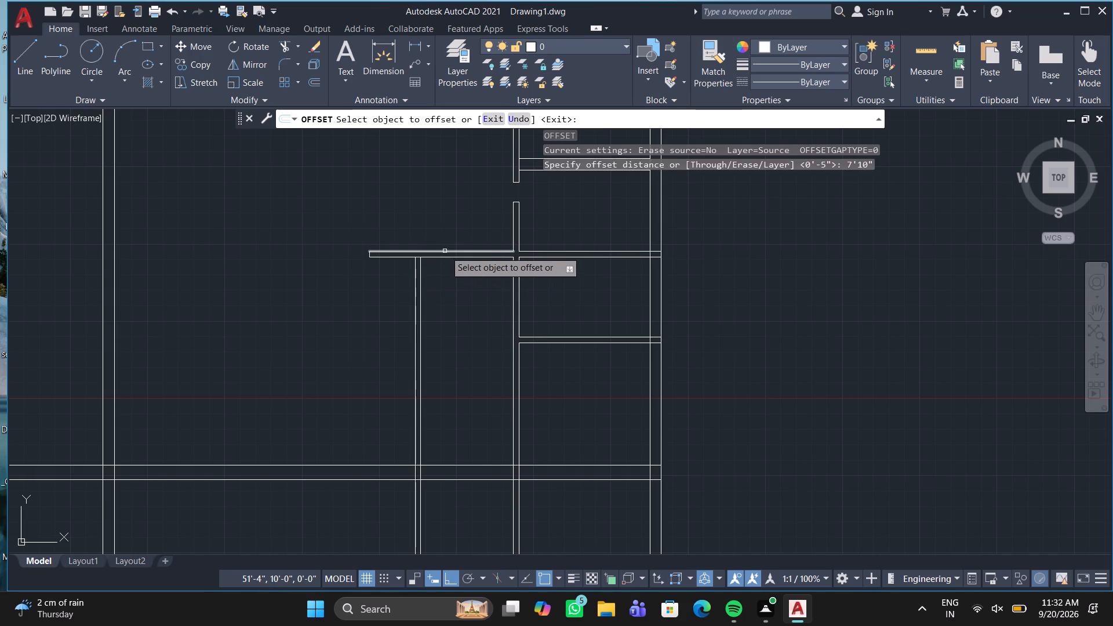
left_click(449, 257)
left_click(464, 308)
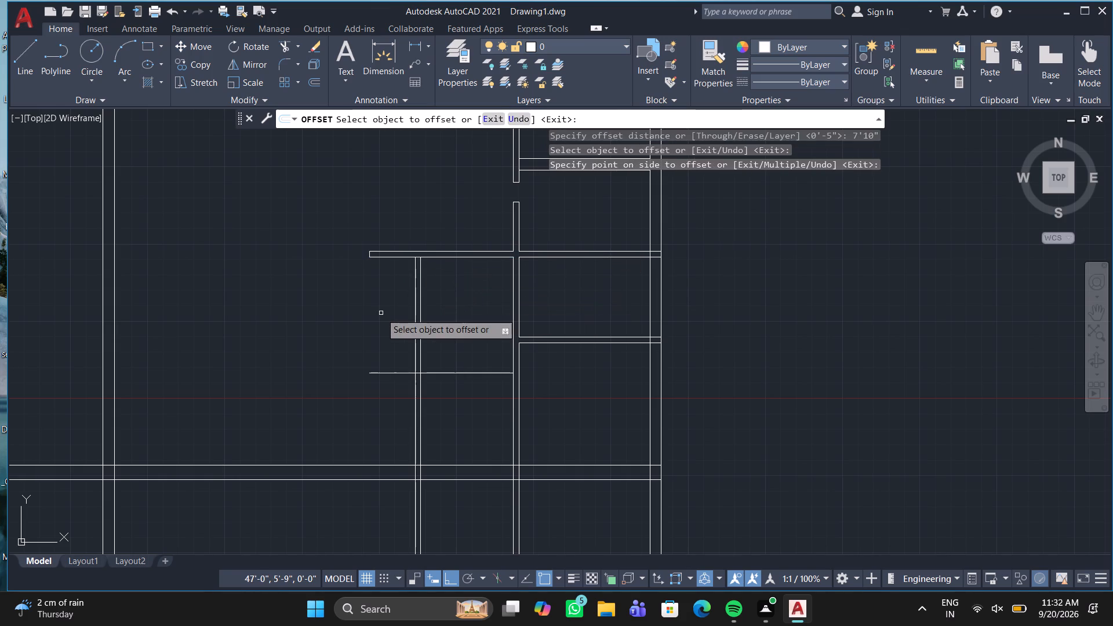
key("space")
Offset the new horizontal line 9" southward to form a second cross wall in the middle room.
key("space")
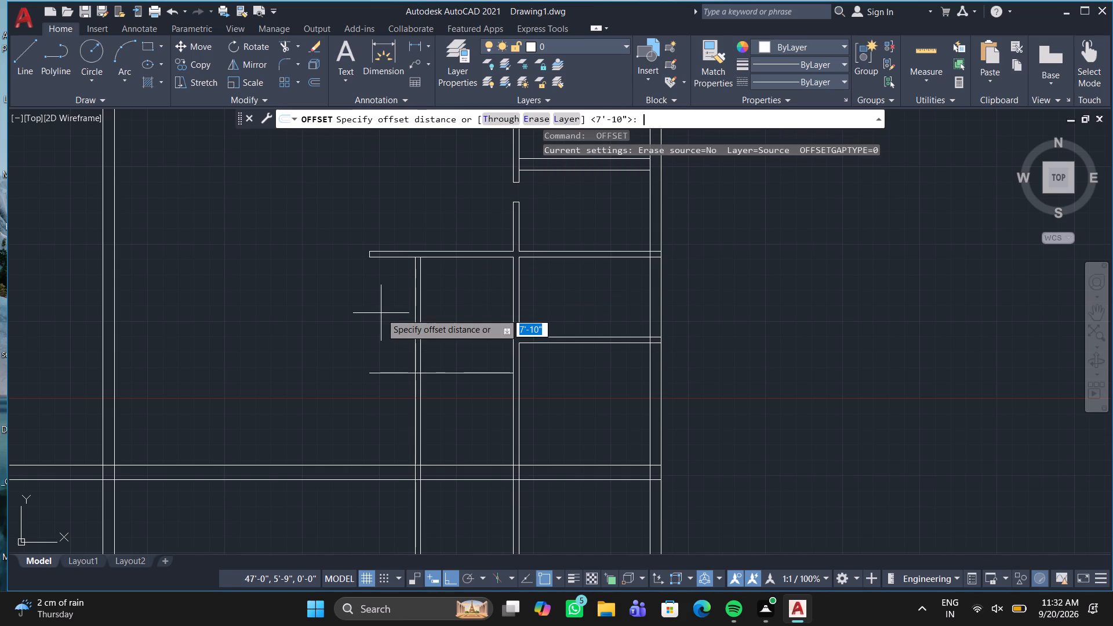
key("9")
key("shift+quotedbl")
key("Return")
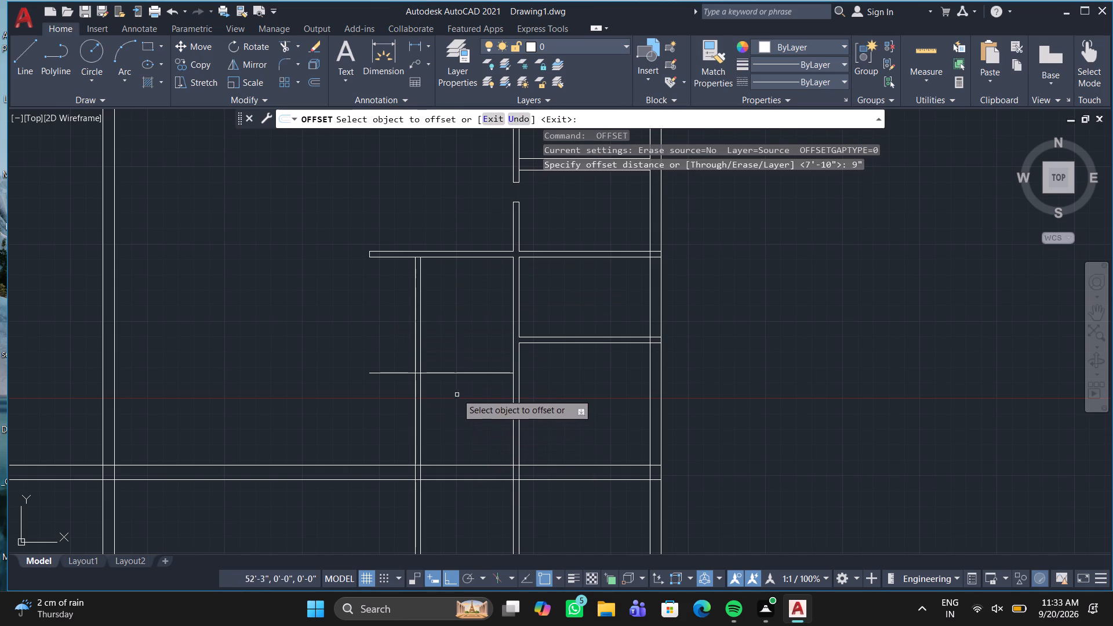
double_click(458, 374)
left_click(457, 419)
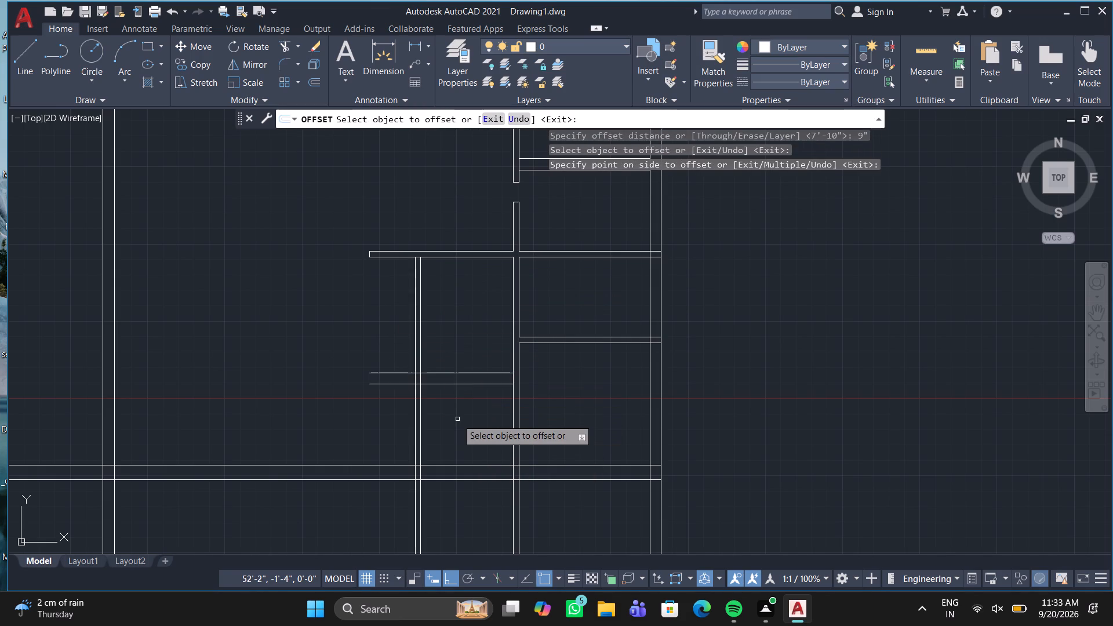
key("Escape")
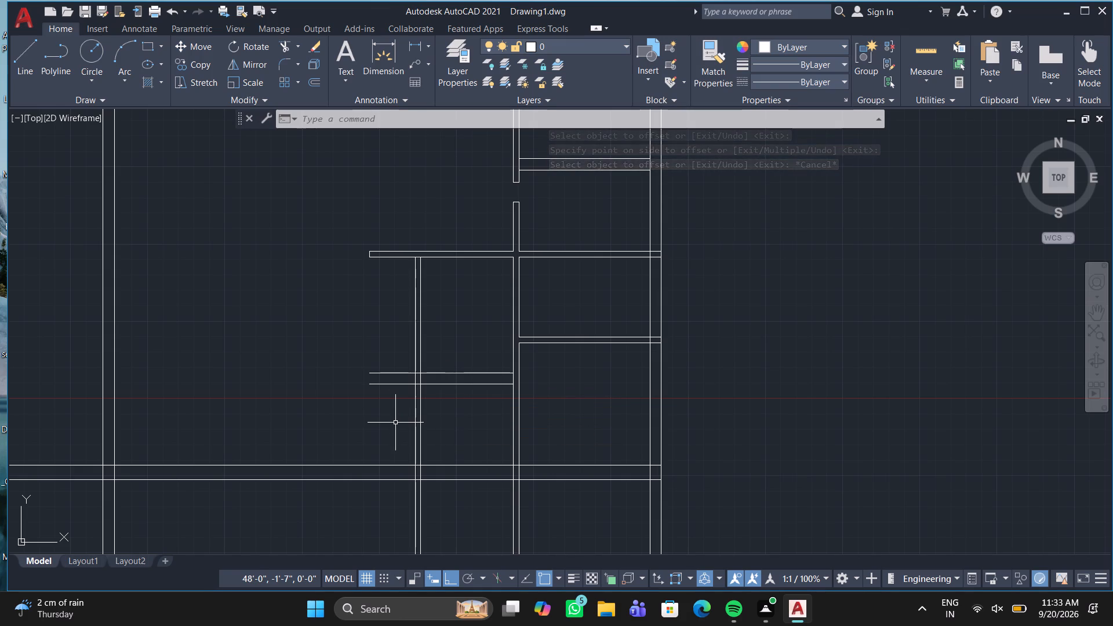
Trim the west overhangs of the new 9" cross wall's two lines beyond the new partition.
type("tr")
key("Return")
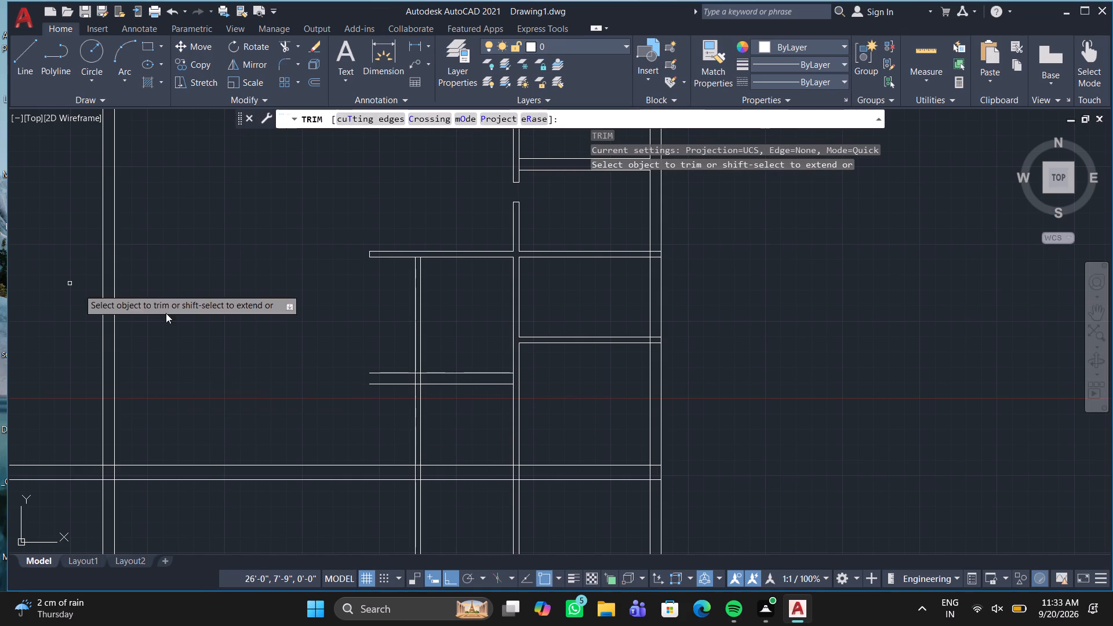
left_click_drag(385, 361, 378, 407)
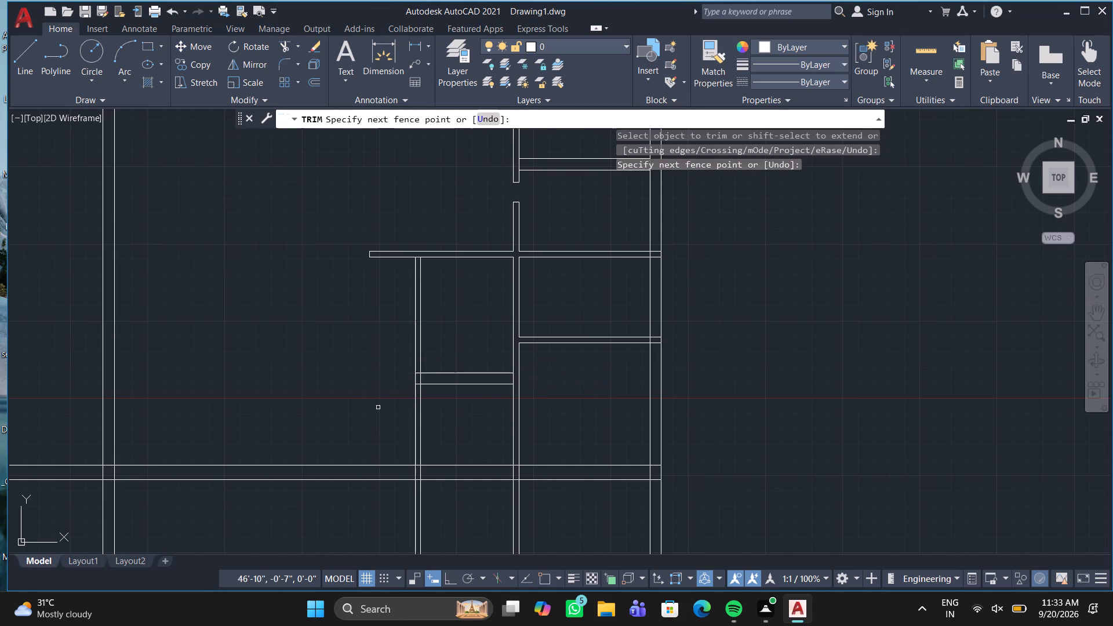
Trim the extended cross wall's lower line between the new partition's two lines, opening the junction at its top.
scroll(415, 263, "up", 4)
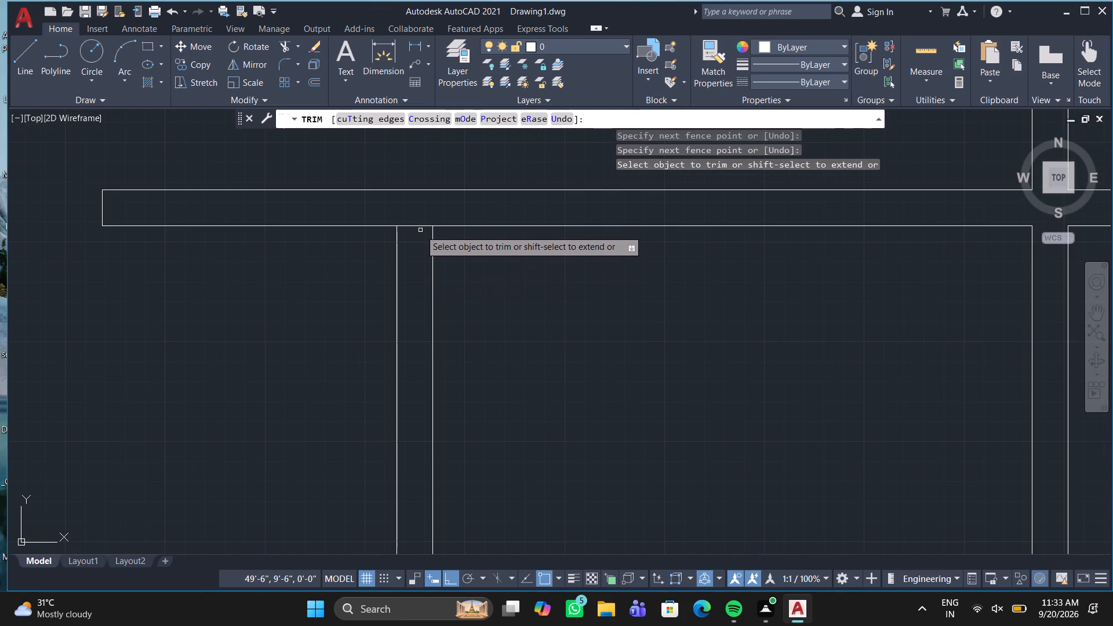
left_click_drag(420, 224, 420, 246)
Trim the new 9" cross wall's two line ends lying between the new partition's lines.
scroll(420, 246, "down", 3)
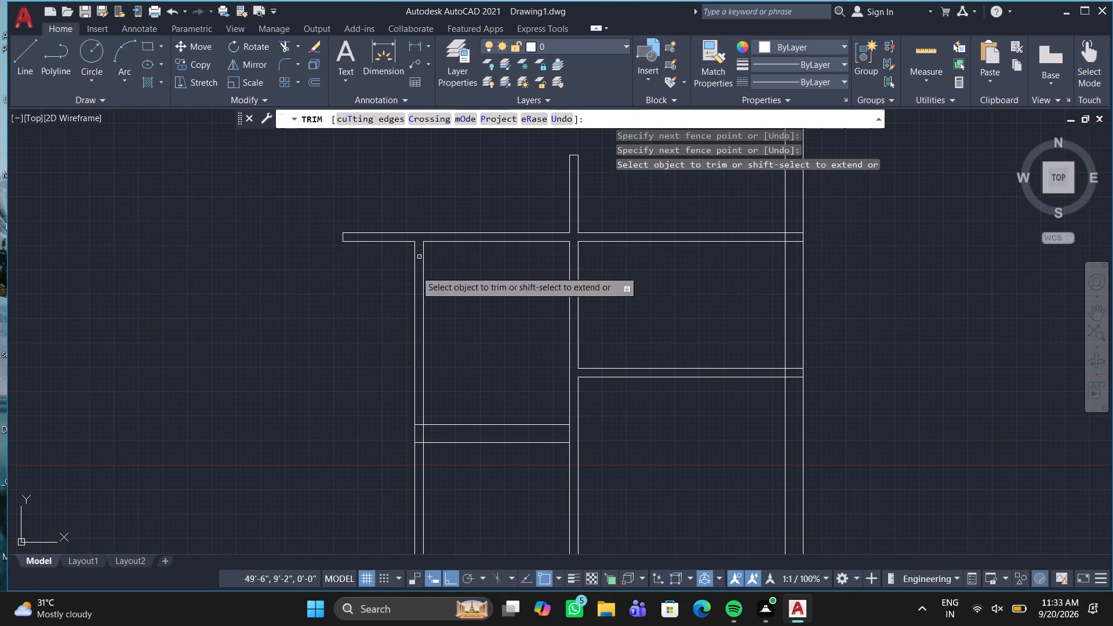
middle_click_drag(451, 472, 599, 365)
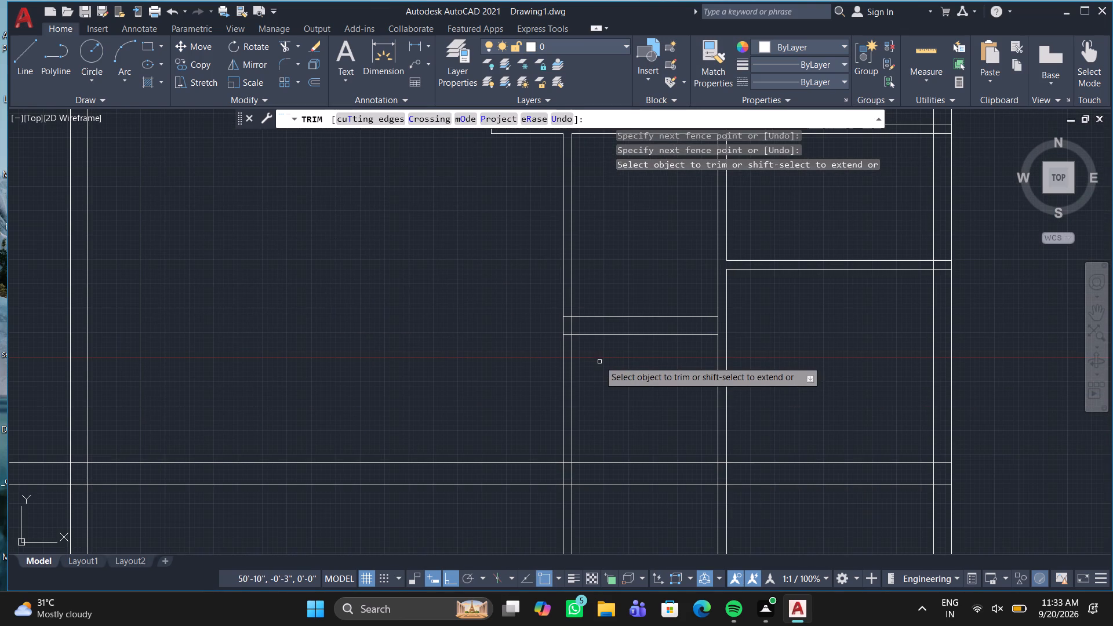
scroll(568, 325, "up", 4)
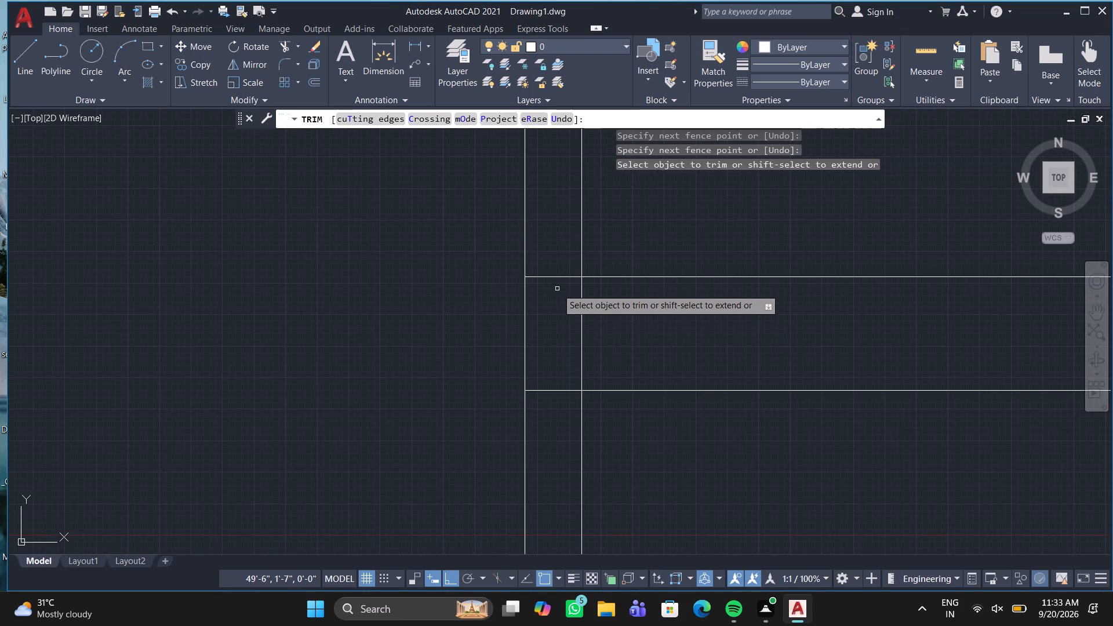
left_click_drag(555, 268, 562, 427)
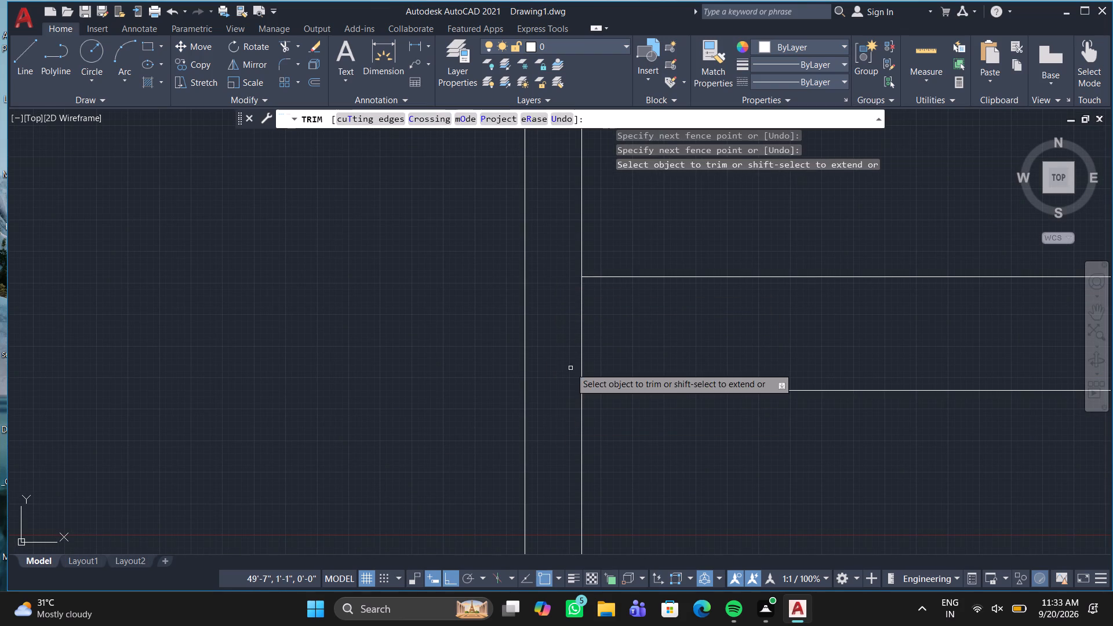
Trim the new partition's east line between the 9" cross wall's two lines to open their junction.
left_click_drag(578, 339, 628, 339)
Trim the ends of both partitions that extend south of the long horizontal wall's south line.
scroll(604, 336, "down", 3)
middle_click_drag(648, 423, 644, 317)
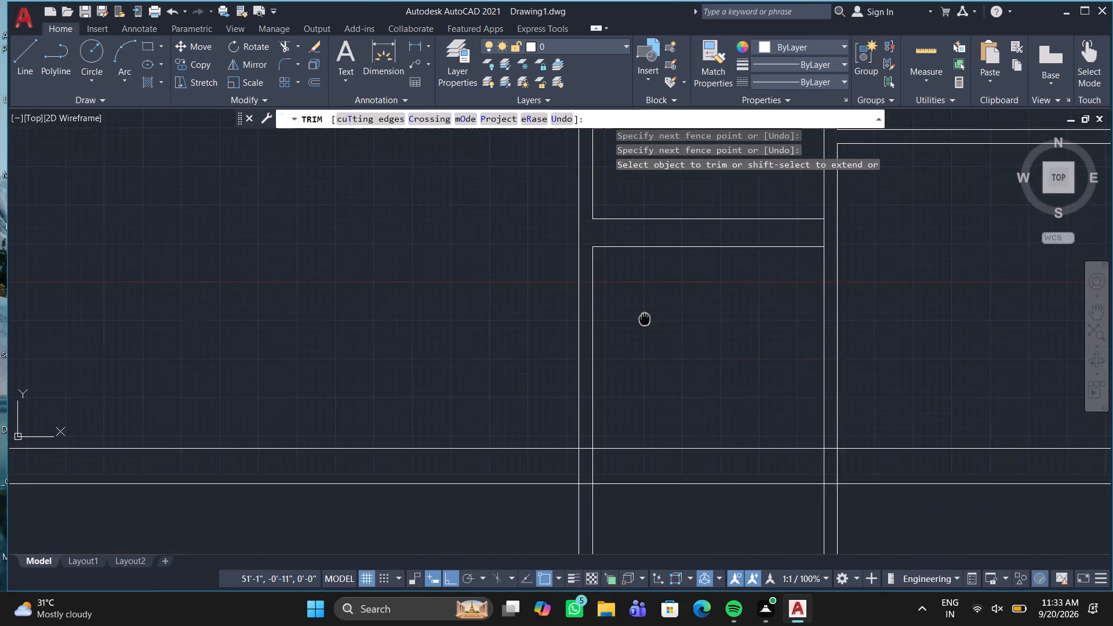
middle_click_drag(644, 317, 643, 303)
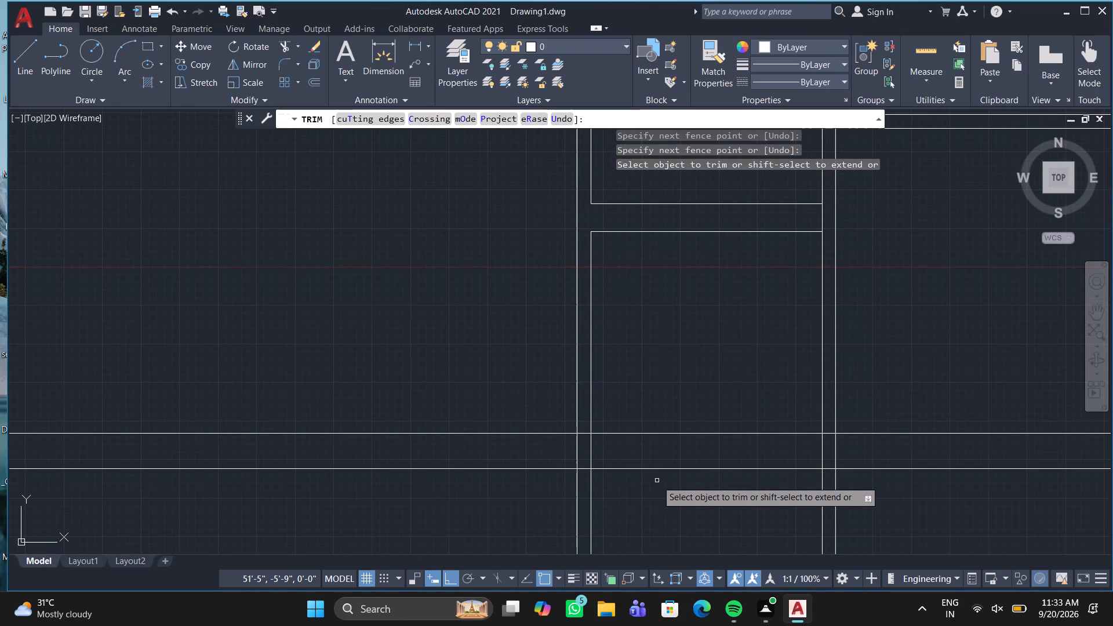
scroll(481, 479, "down", 1)
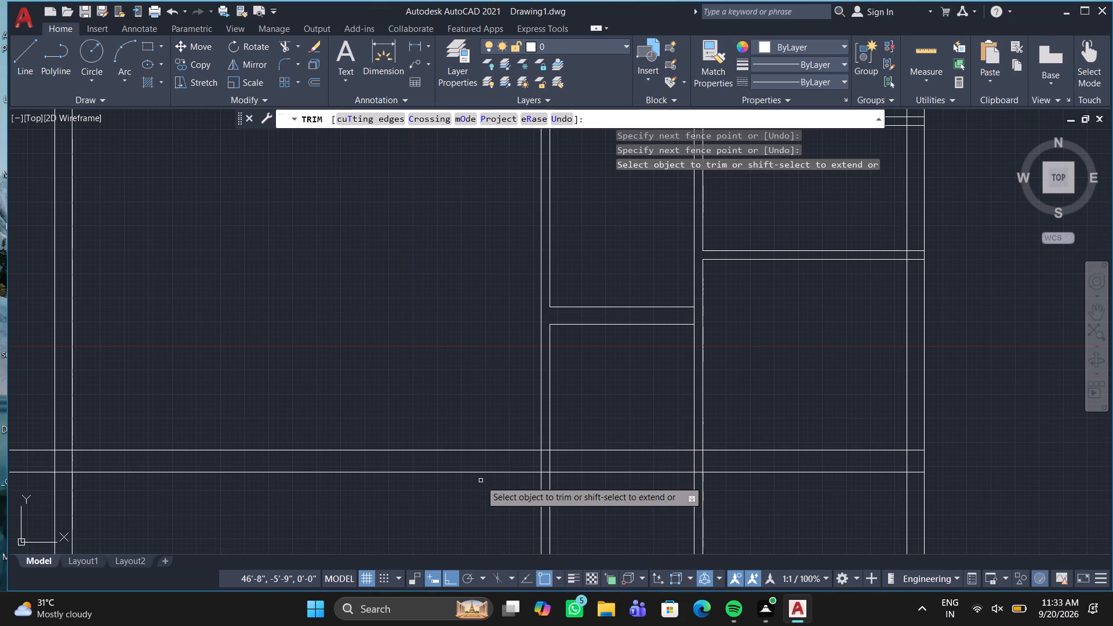
left_click_drag(588, 507, 482, 499)
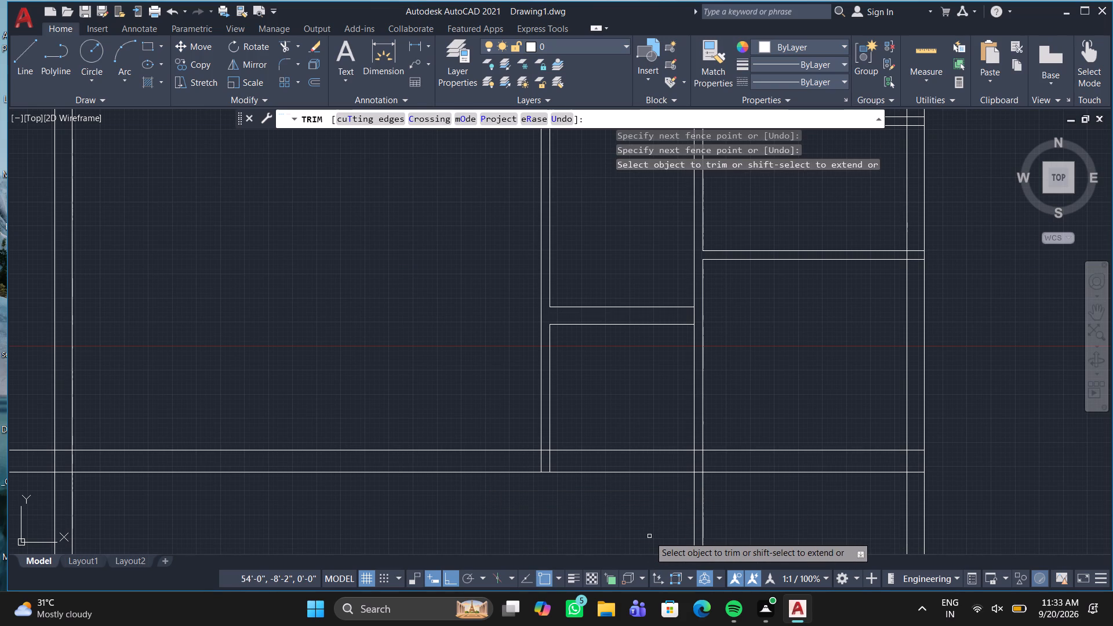
middle_click_drag(650, 538, 631, 457)
left_click_drag(631, 451, 696, 451)
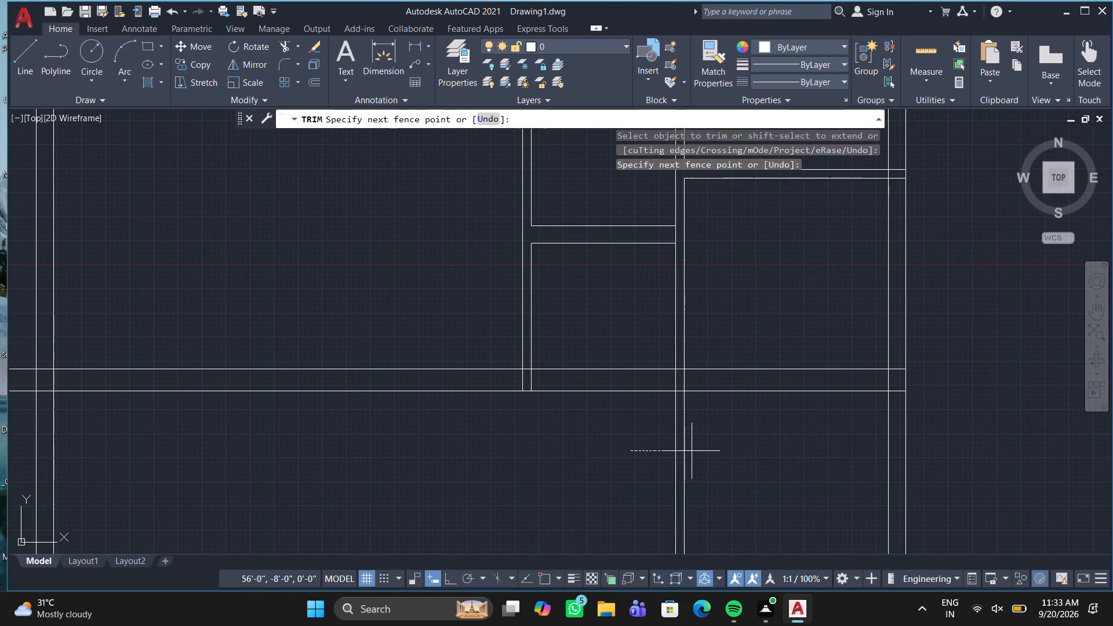
left_click_drag(696, 451, 787, 464)
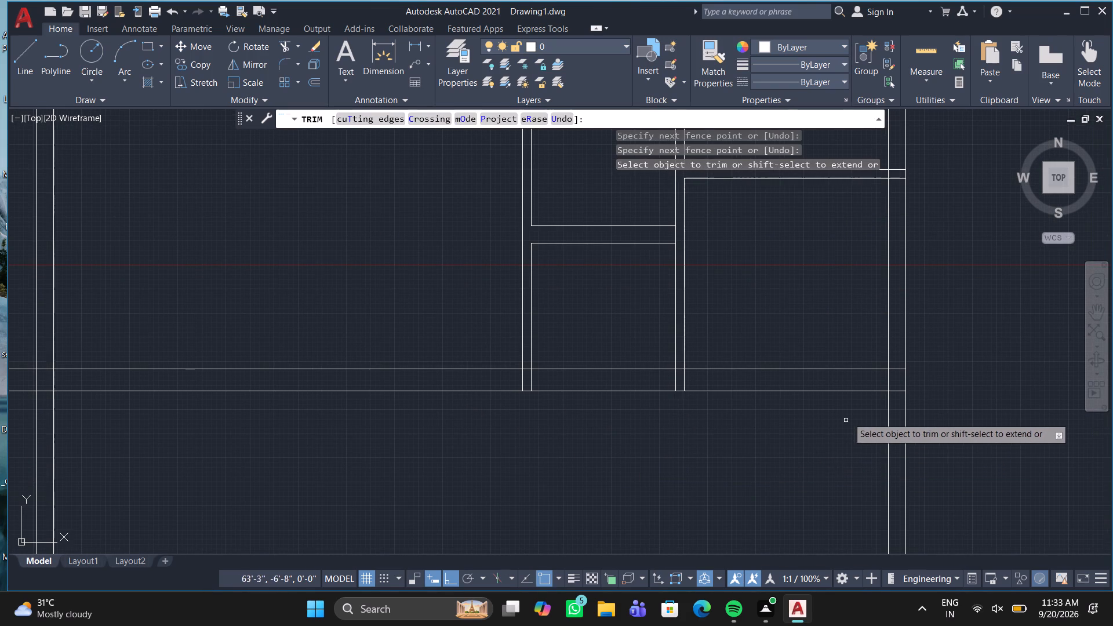
Trim the overlapping lines where the long horizontal wall meets the east exterior wall, opening the junction on its inner side.
scroll(891, 381, "up", 2)
middle_click_drag(891, 381, 872, 397)
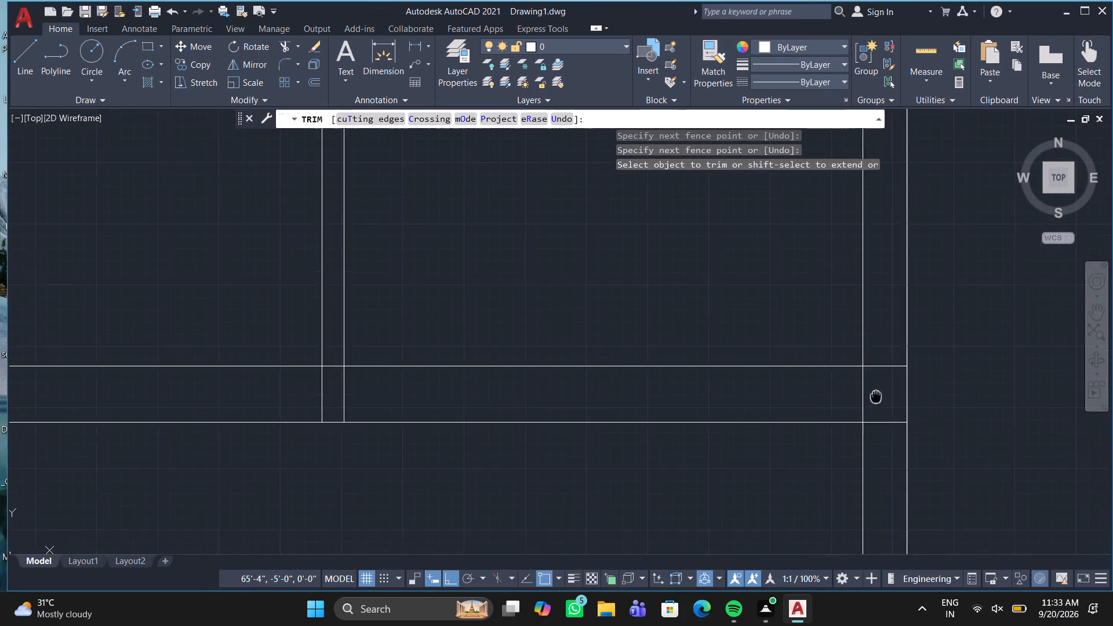
middle_click_drag(872, 397, 854, 408)
left_click_drag(872, 364, 814, 409)
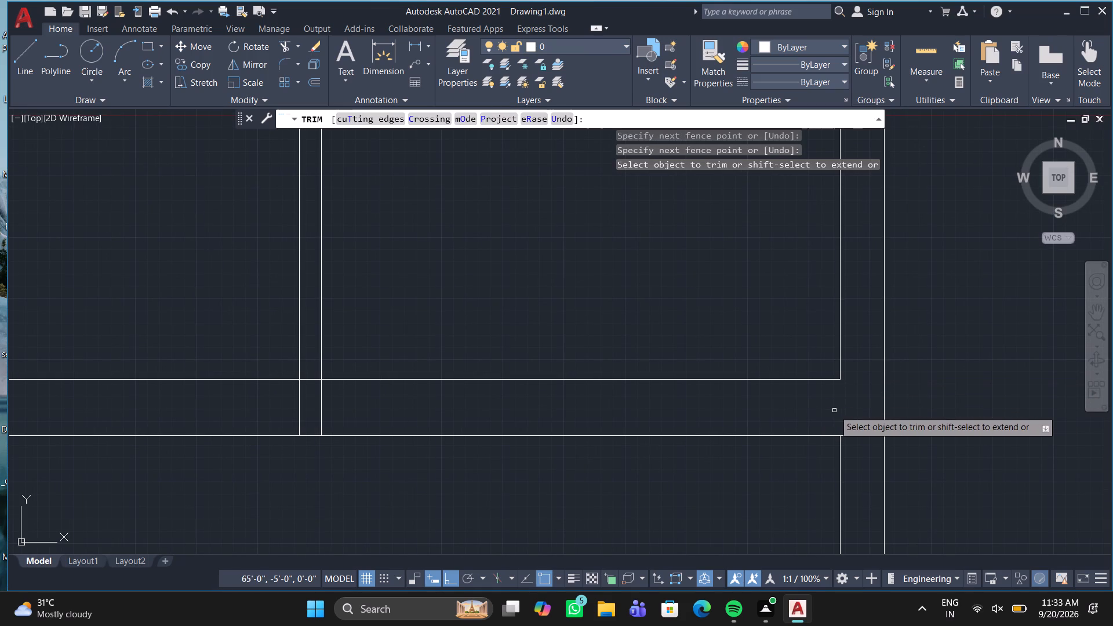
left_click(861, 429)
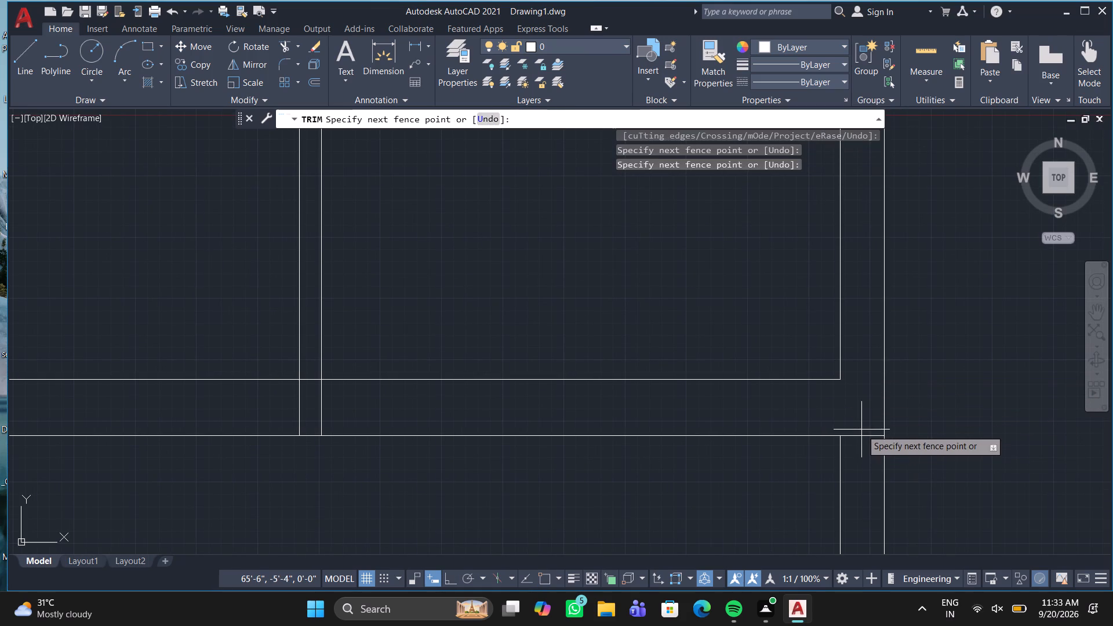
left_click(867, 456)
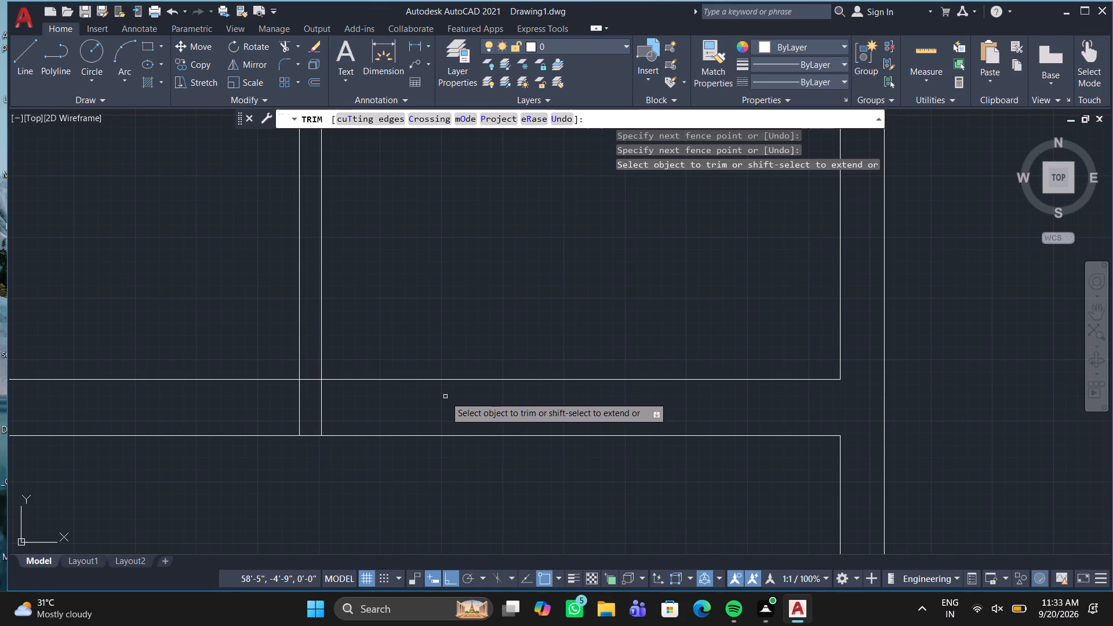
Trim the east partition's two line ends inside the long horizontal wall, plus the wall's north line between them.
middle_click_drag(406, 398, 701, 407)
left_click_drag(650, 416, 645, 416)
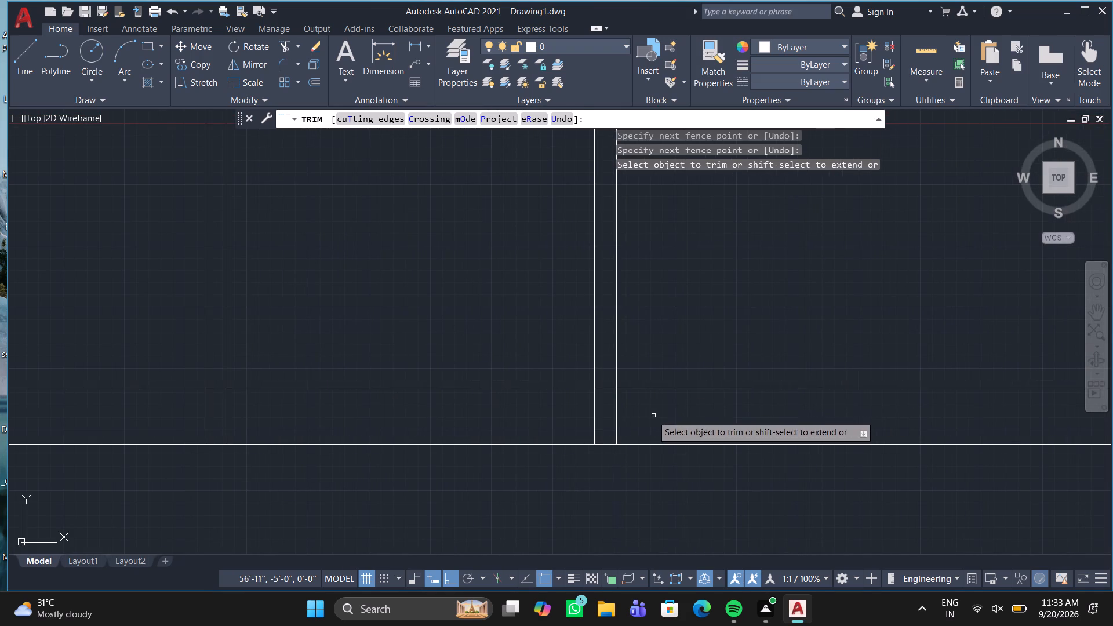
left_click_drag(645, 416, 540, 411)
left_click_drag(605, 382, 605, 396)
Trim the west partition's east line inside the long horizontal wall and the wall's north line between the partition's lines.
middle_click_drag(263, 414, 625, 417)
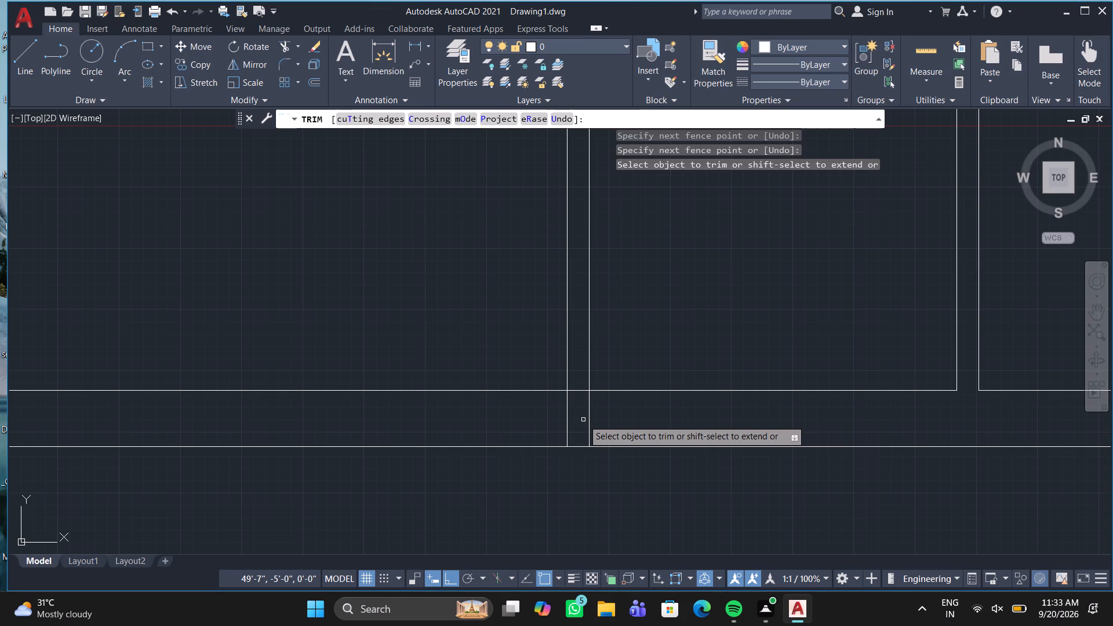
left_click_drag(583, 420, 615, 414)
left_click_drag(576, 389, 576, 382)
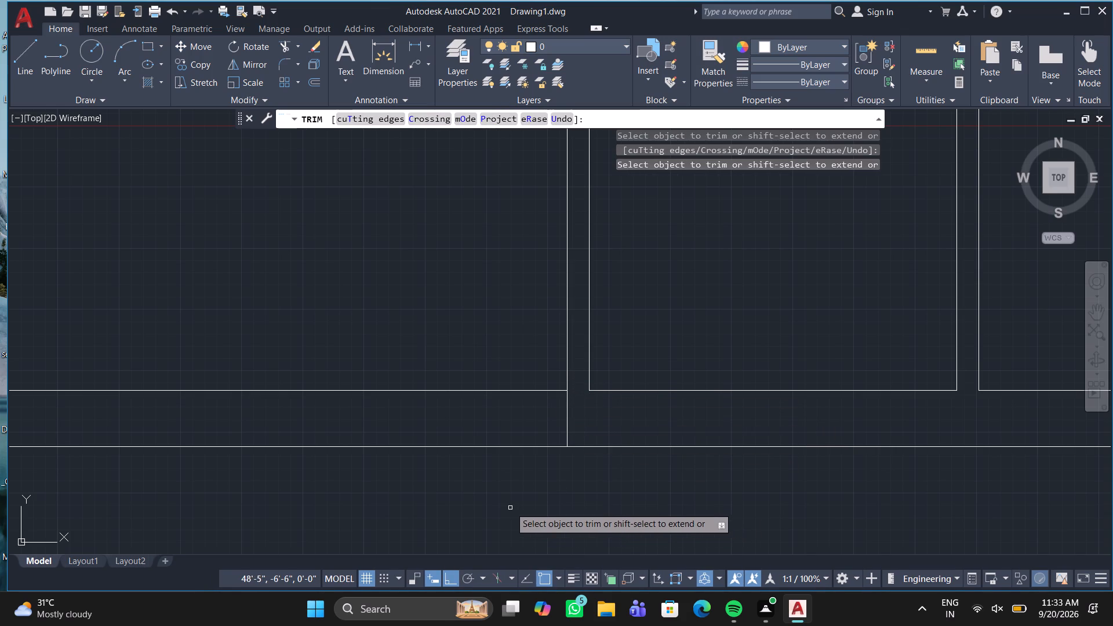
Trim the long horizontal wall's two lines across the open area between the west room's wall and the west partition.
scroll(503, 503, "down", 2)
middle_click_drag(503, 503, 781, 445)
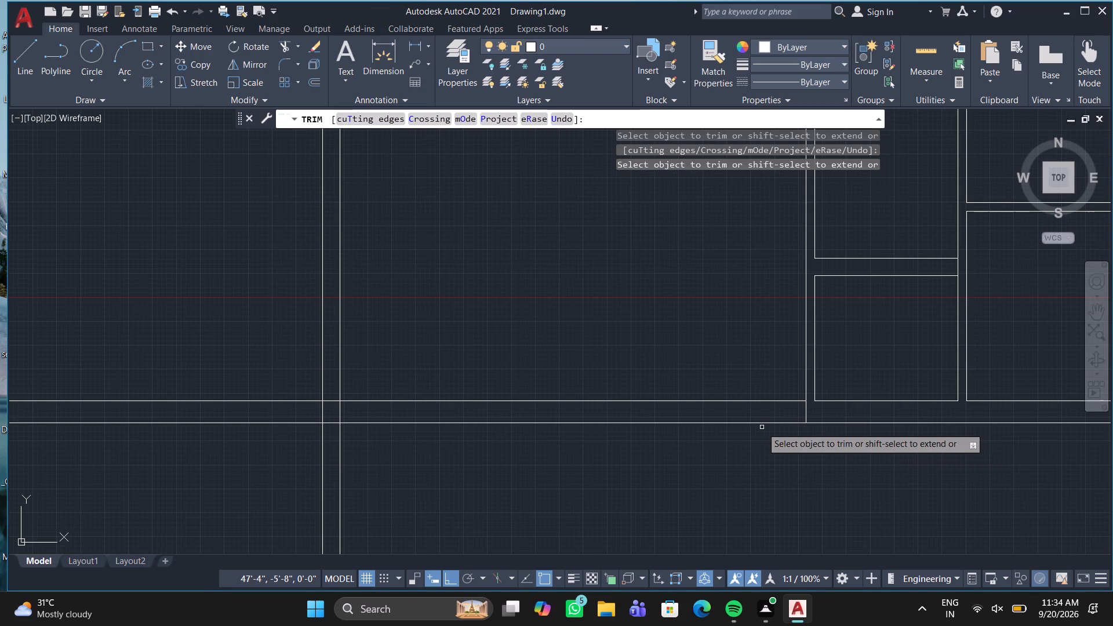
left_click_drag(598, 361, 574, 454)
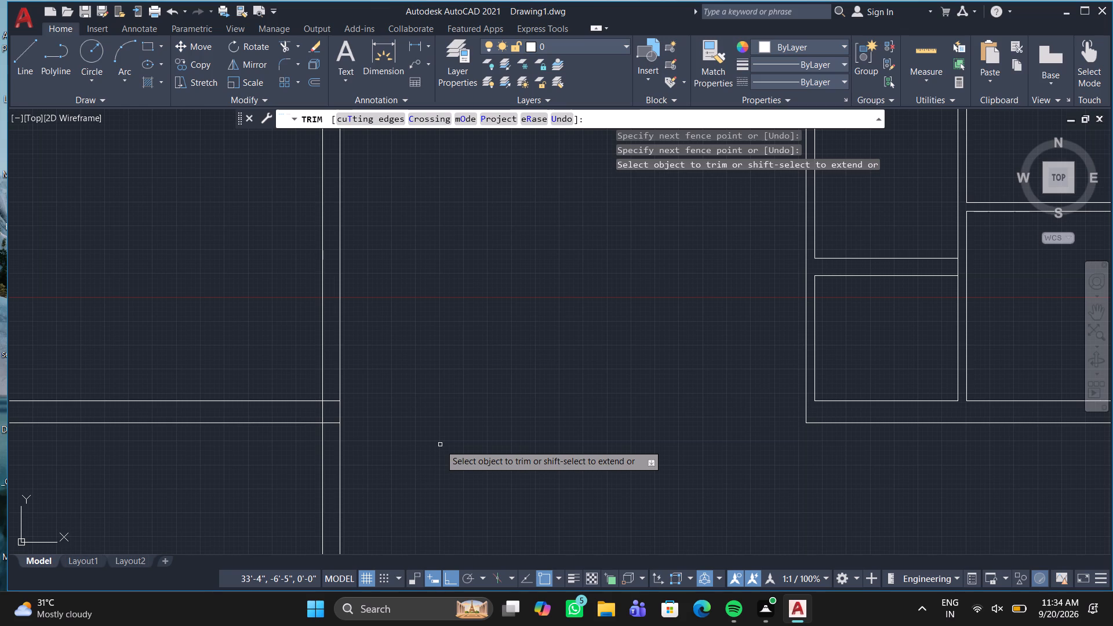
middle_click_drag(442, 445, 714, 412)
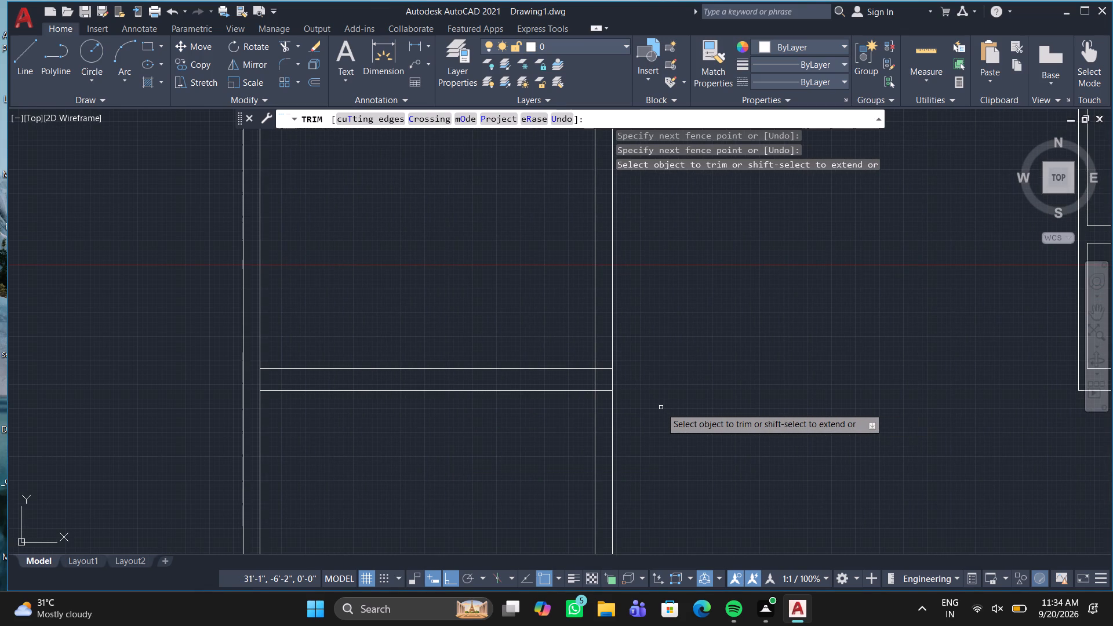
middle_click_drag(631, 416, 550, 522)
scroll(541, 501, "down", 1)
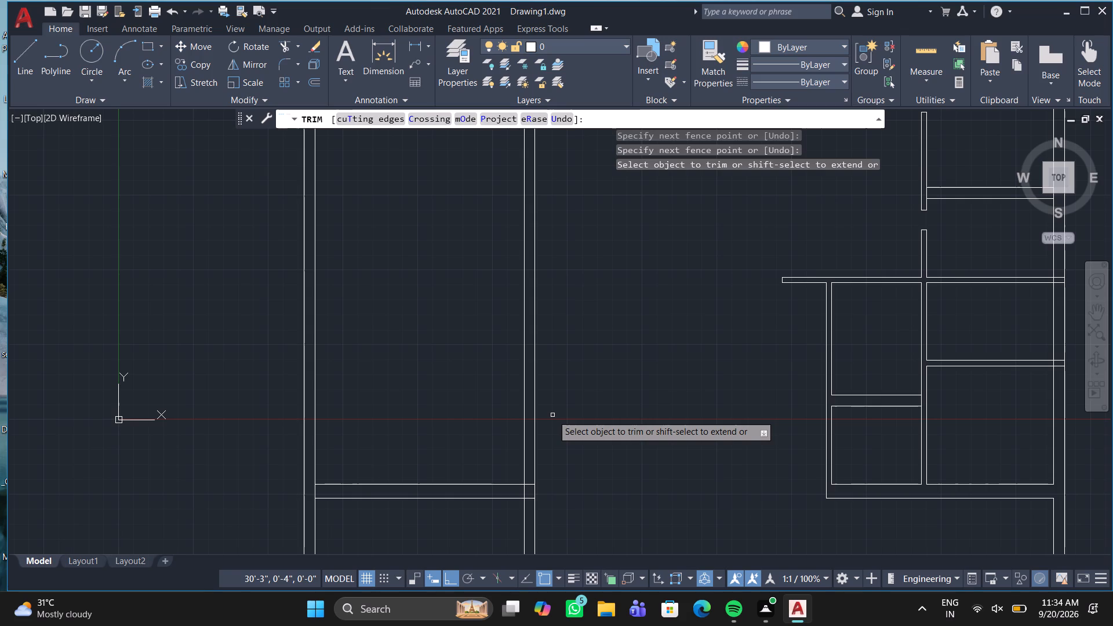
scroll(552, 414, "down", 1)
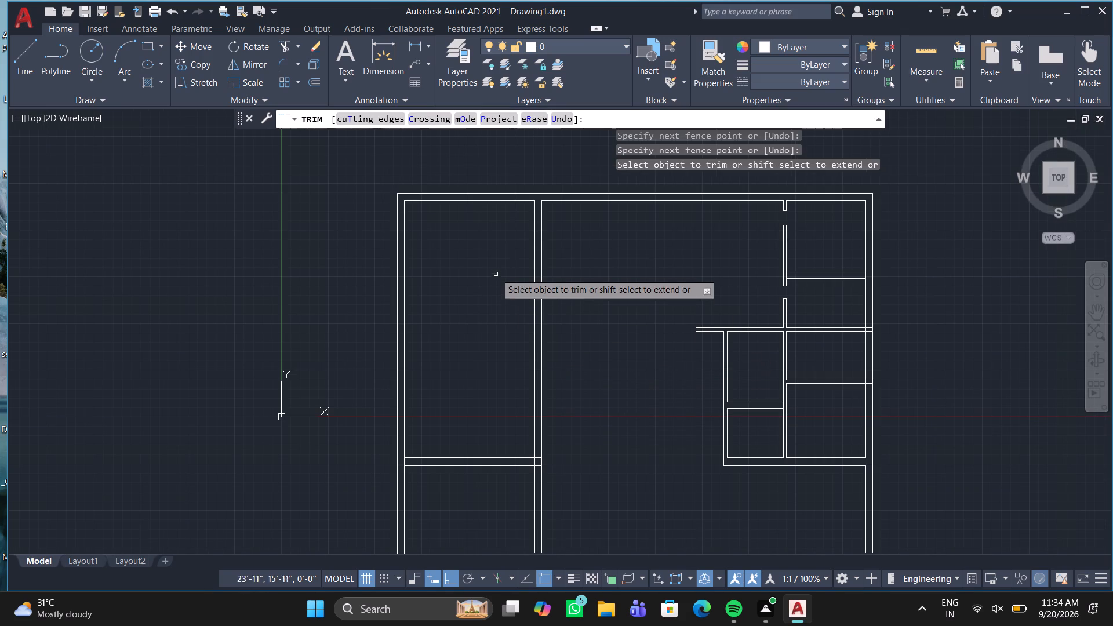
key("space")
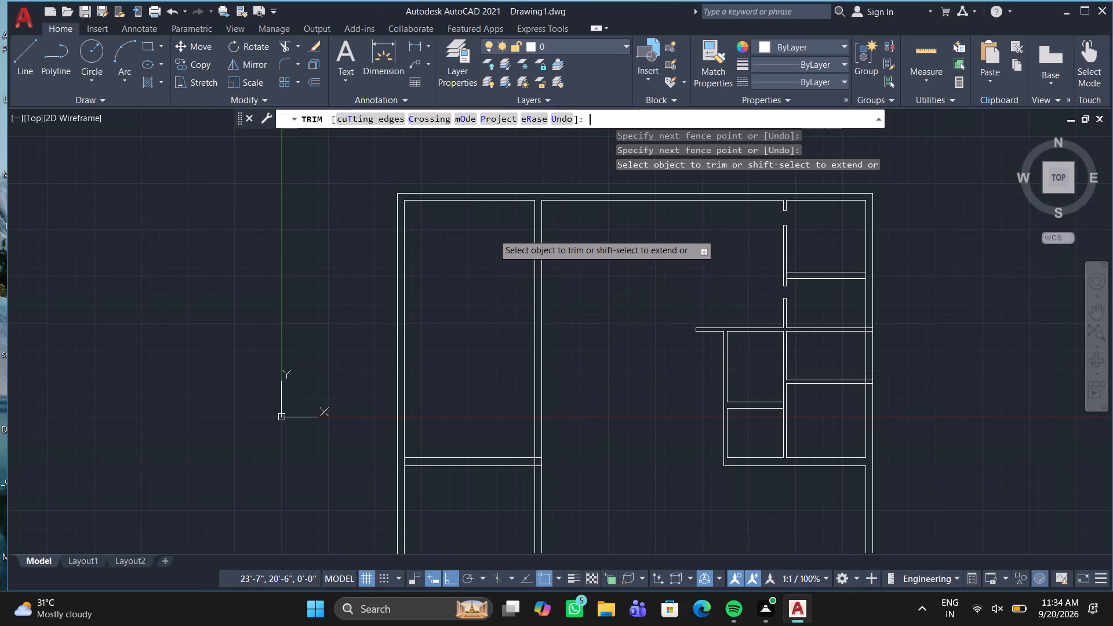
Stretch the north wall's inner line westward across the west room wall's thickness to meet that room's inner north line.
scroll(558, 201, "up", 2)
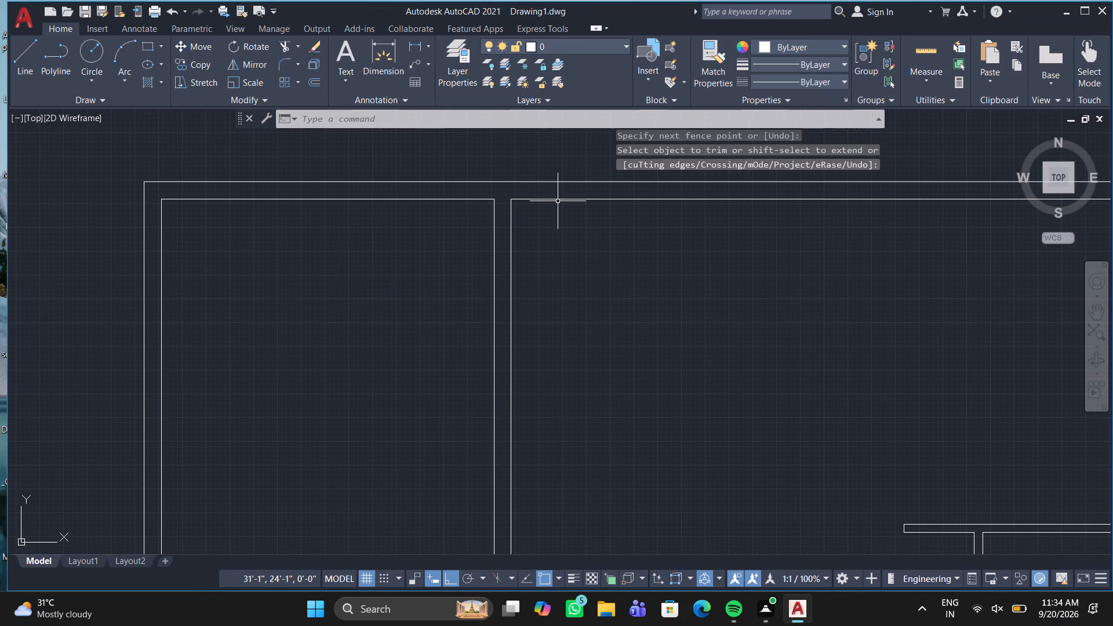
left_click(556, 201)
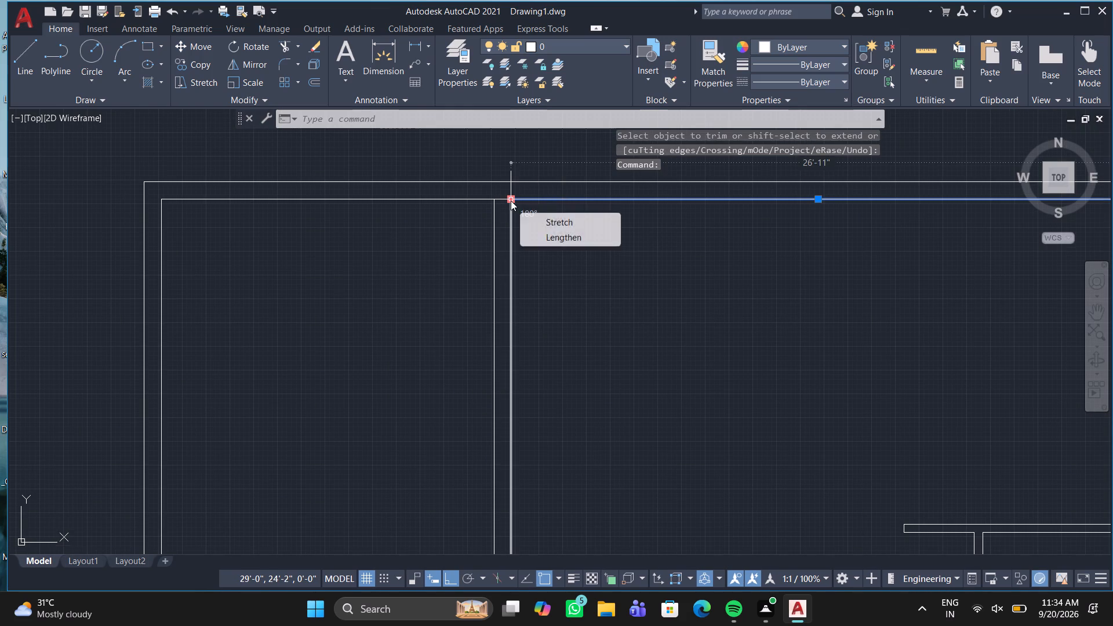
left_click(511, 201)
double_click(498, 201)
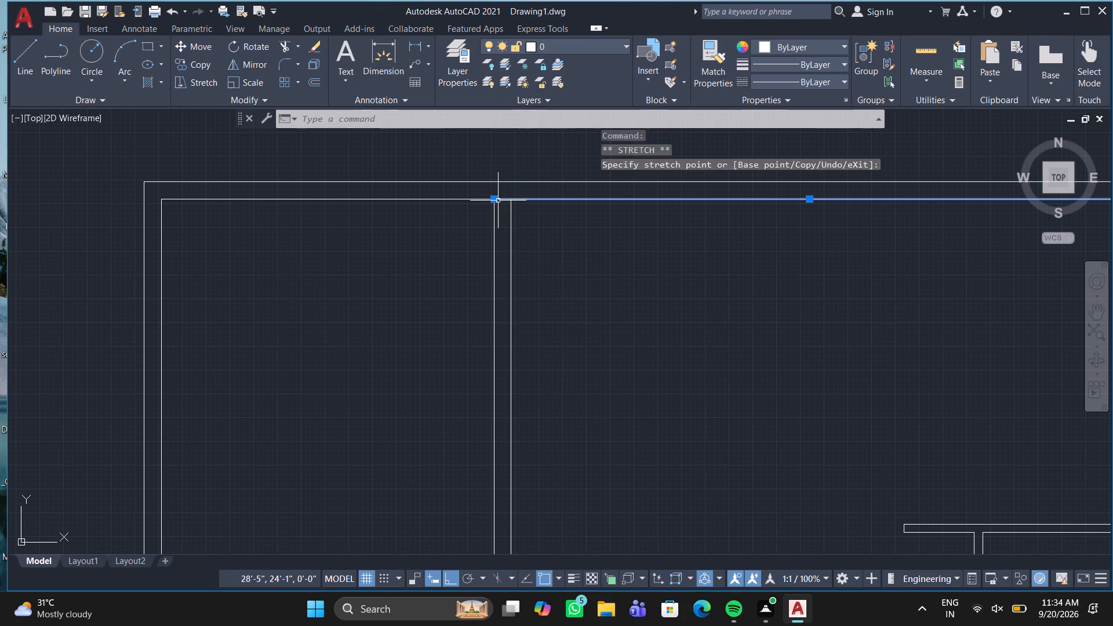
key("space")
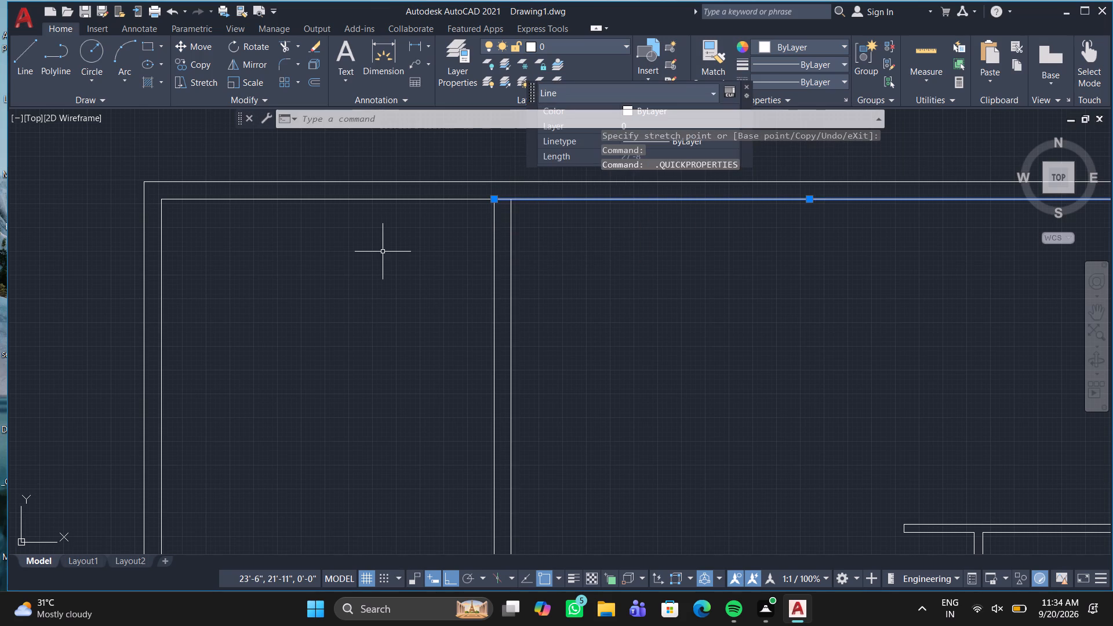
key("Escape")
Trim both lines of the west room's east wall between the north exterior wall and the room's cross wall.
scroll(460, 290, "down", 2)
middle_click_drag(460, 290, 471, 234)
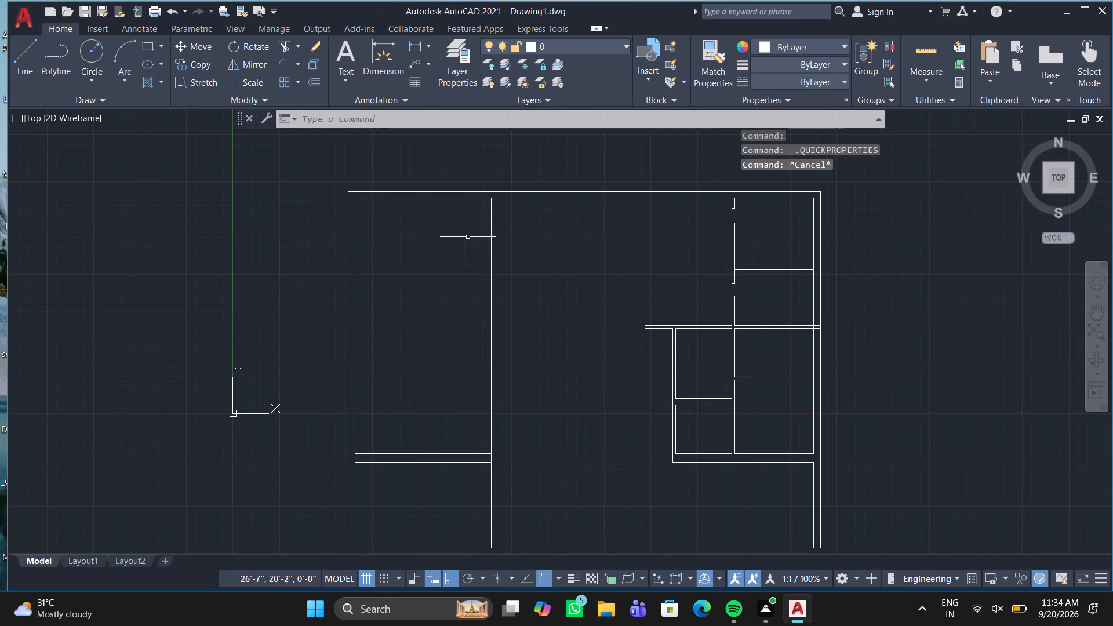
type("tr")
key("Return")
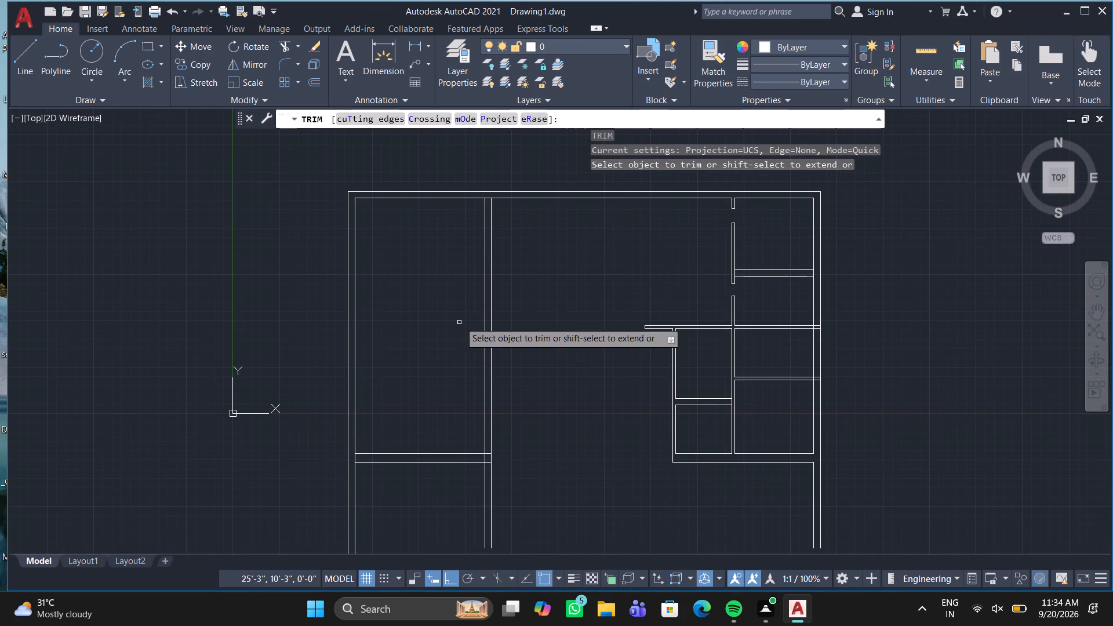
left_click_drag(467, 319, 520, 318)
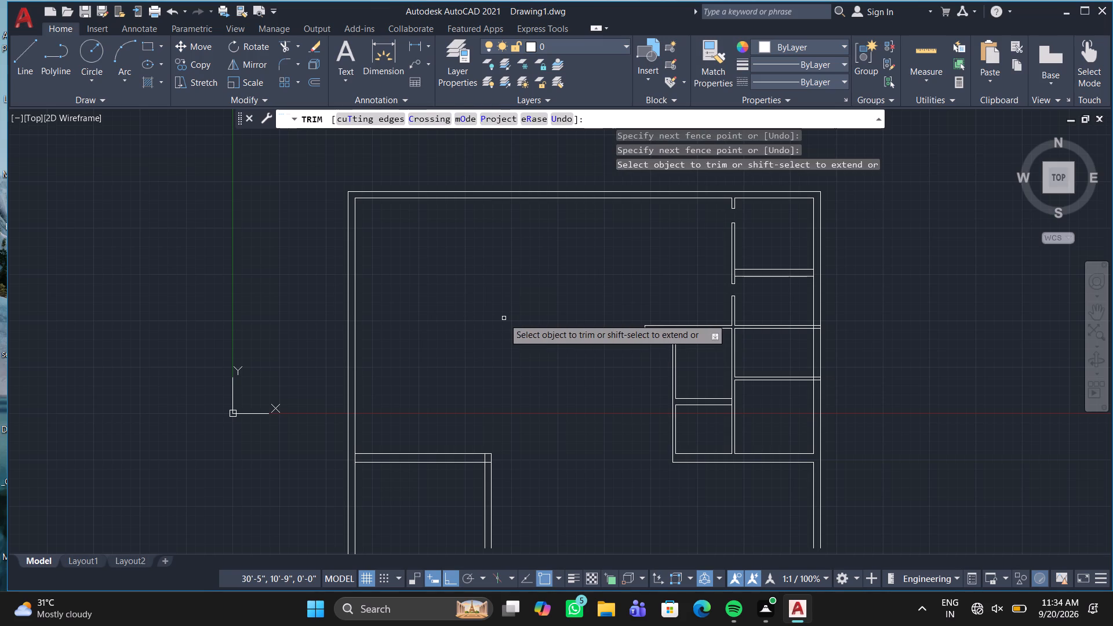
key("space")
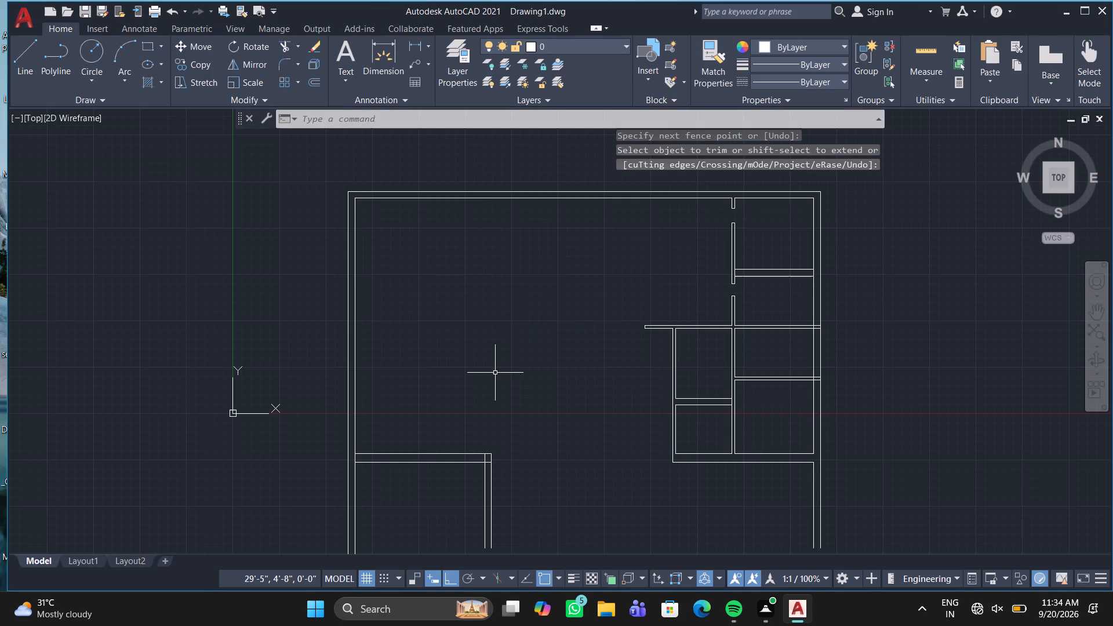
Trim the overlapping inner line ends where the west cross wall meets the remaining vertical wall, forming a clean corner.
middle_click_drag(500, 357, 614, 140)
scroll(572, 253, "up", 1)
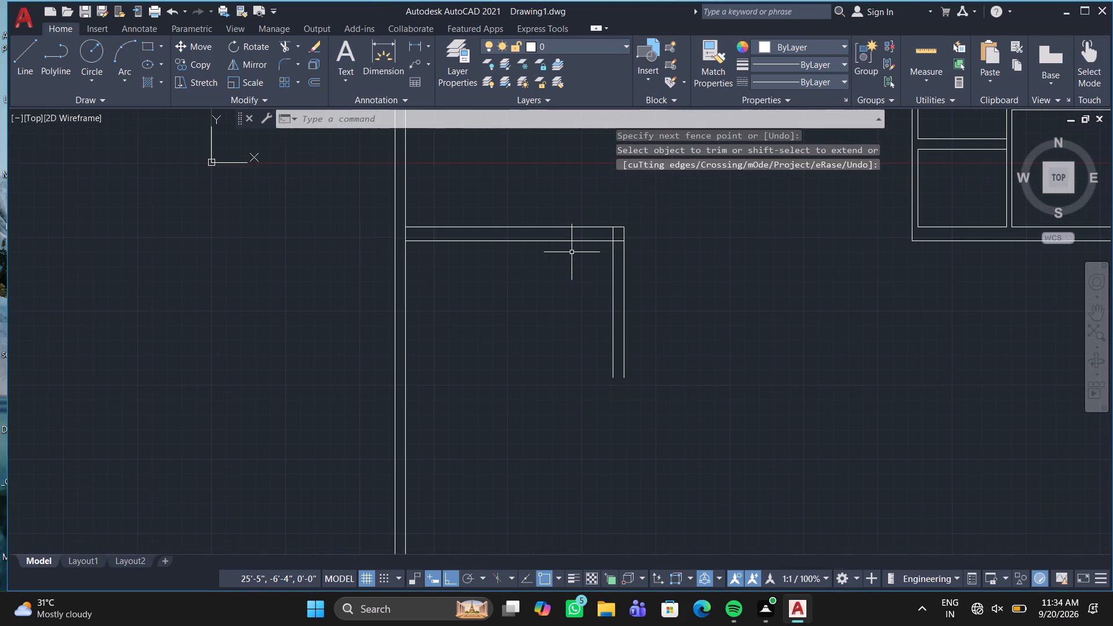
scroll(571, 252, "up", 1)
middle_click_drag(553, 258, 458, 304)
key("space")
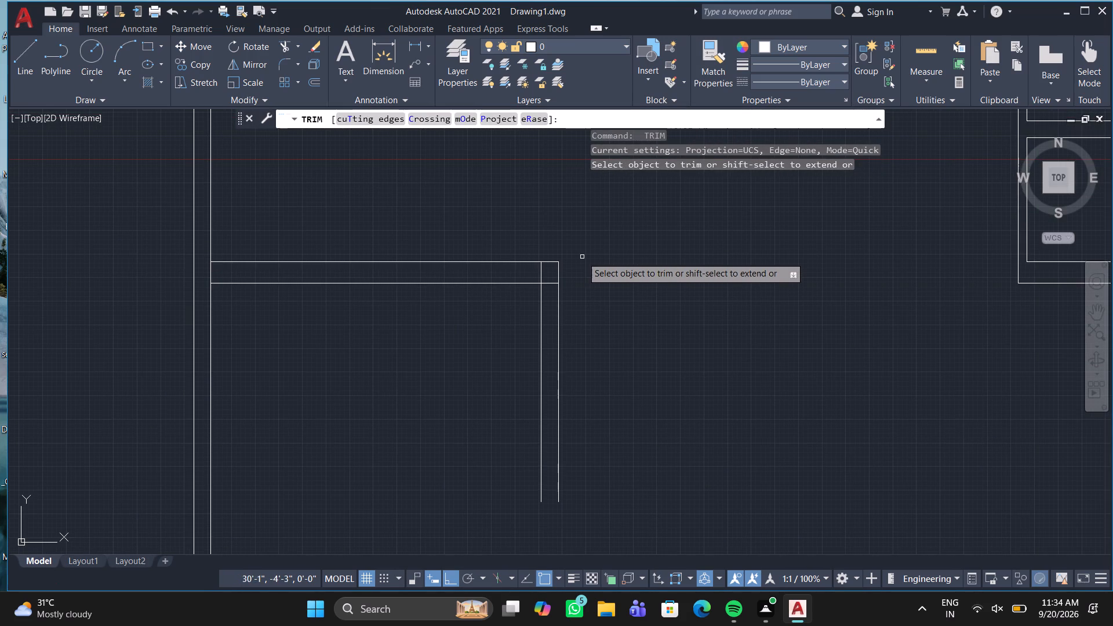
scroll(572, 260, "up", 3)
left_click(458, 285)
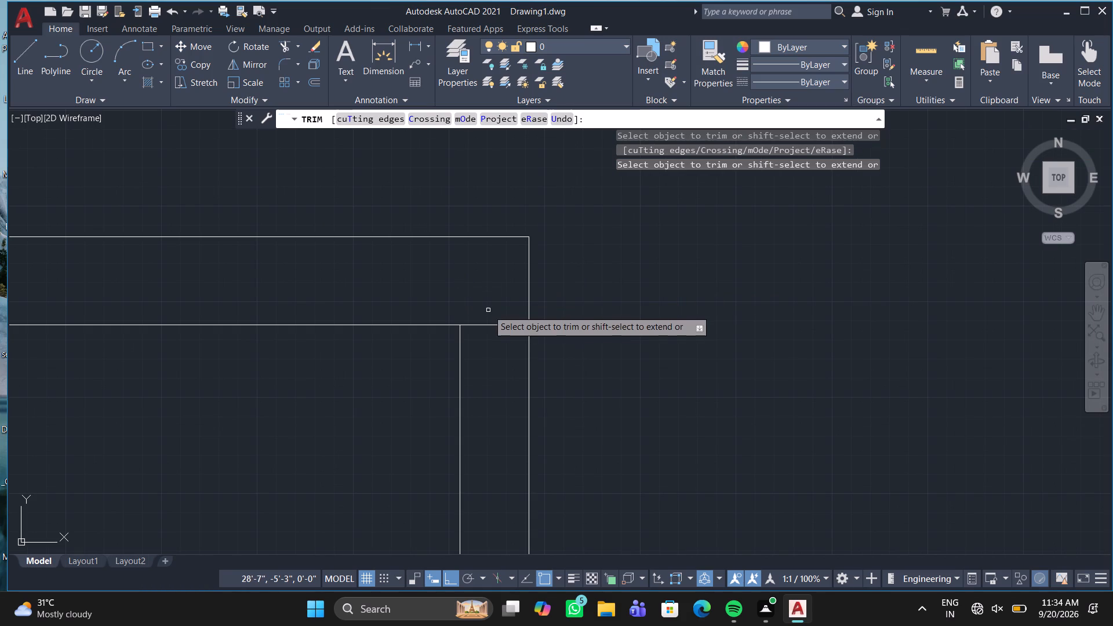
left_click(494, 326)
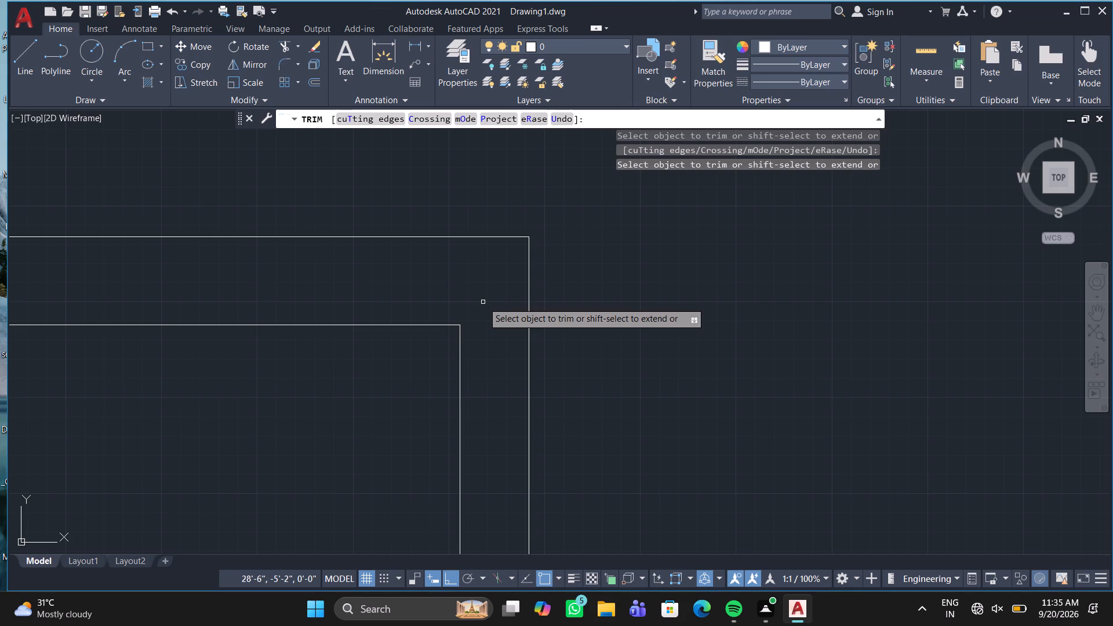
scroll(647, 304, "down", 1)
scroll(363, 307, "down", 2)
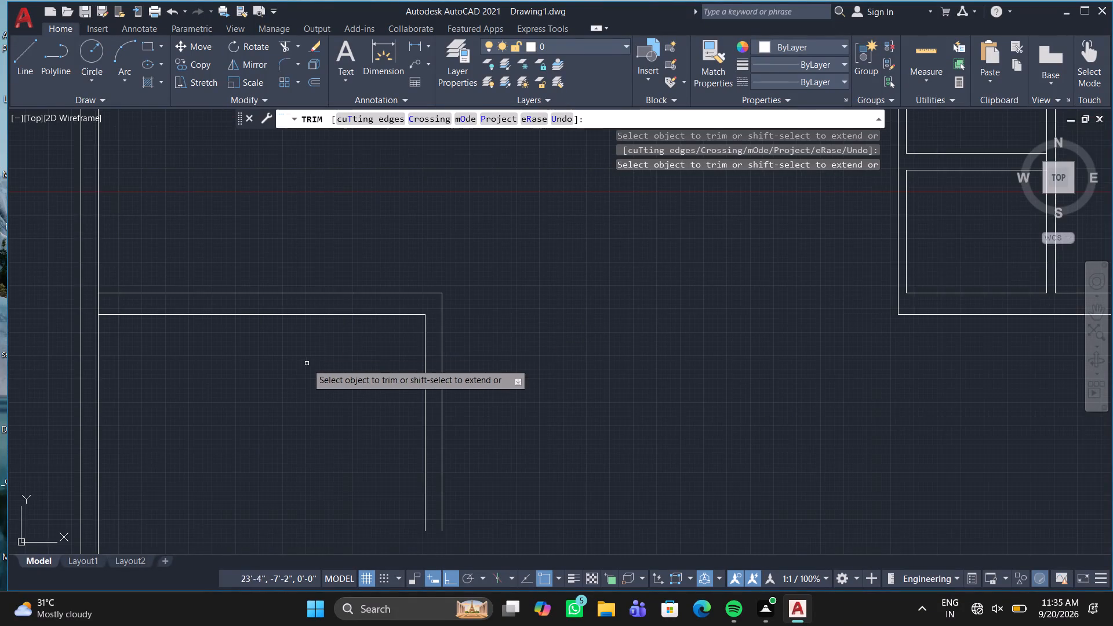
scroll(300, 370, "down", 2)
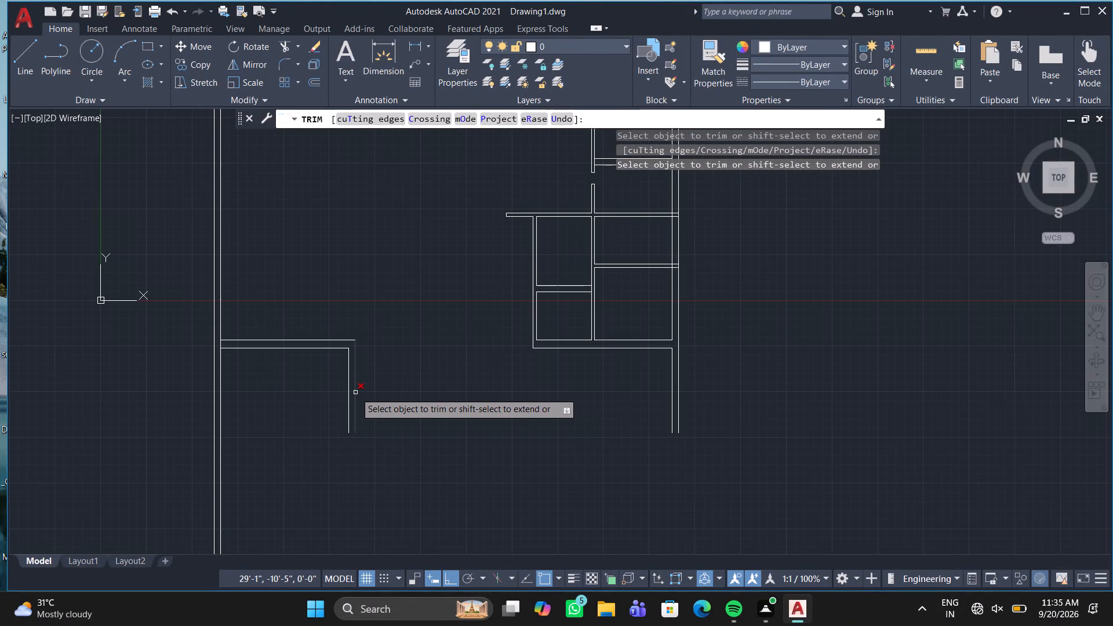
key("space")
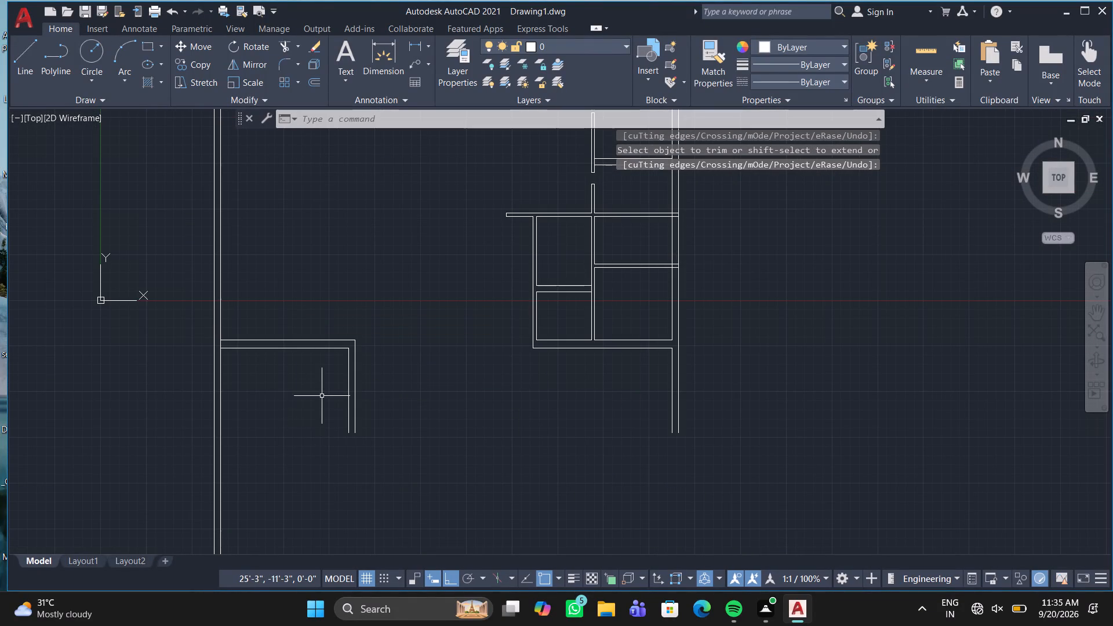
Stretch the west cross wall's lower line eastward to the vertical wall's outer line, making it about 15'-4" long.
scroll(322, 349, "up", 2)
left_click(337, 353)
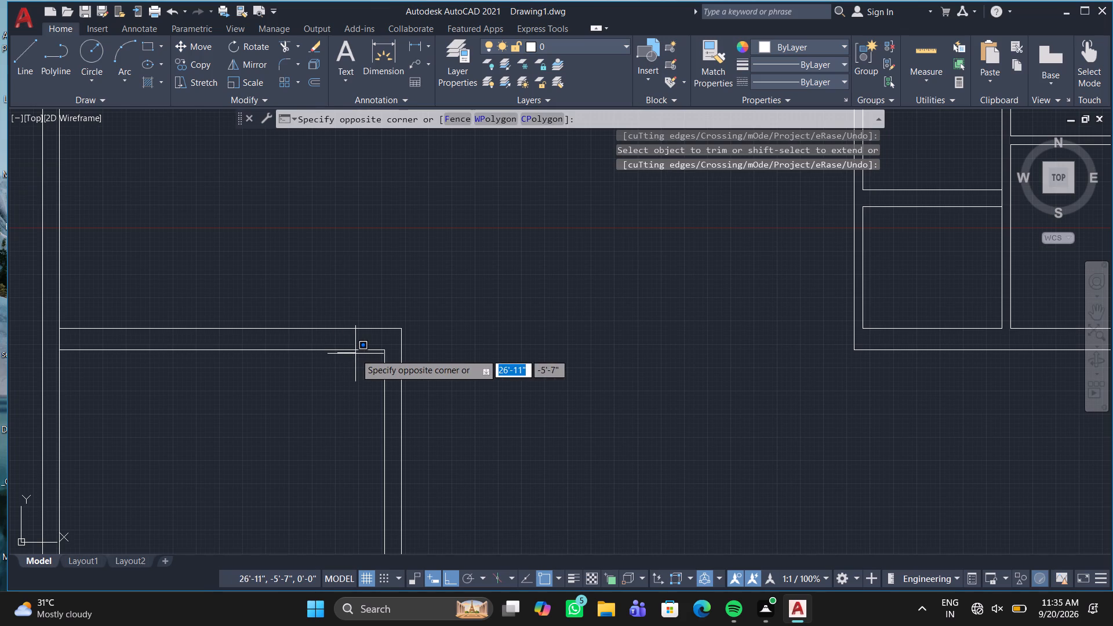
left_click(360, 348)
left_click(359, 349)
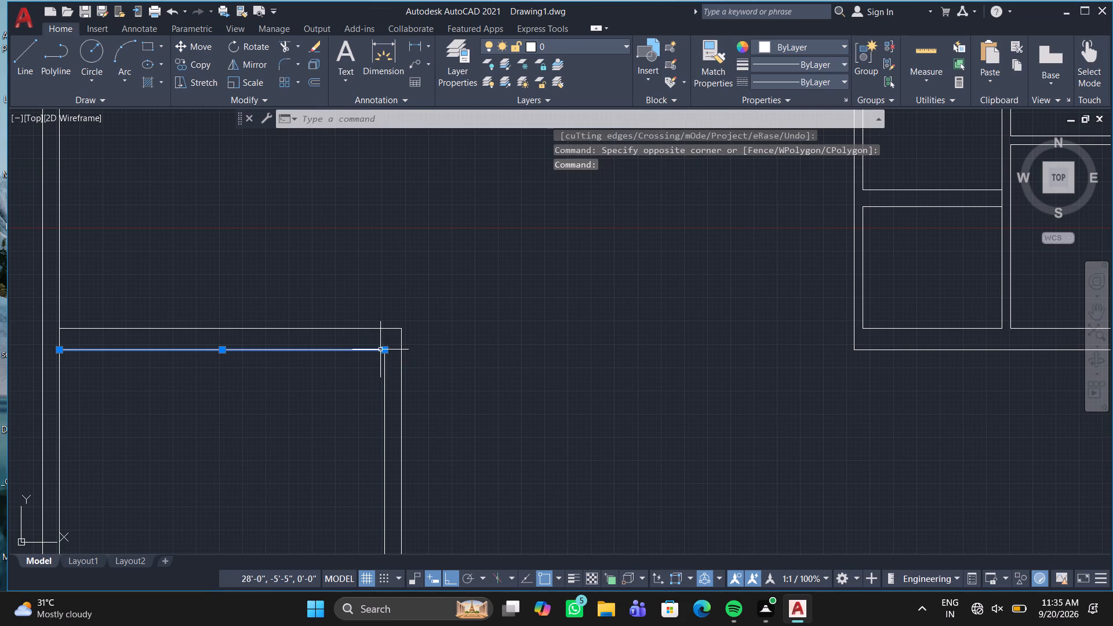
left_click(385, 350)
double_click(404, 352)
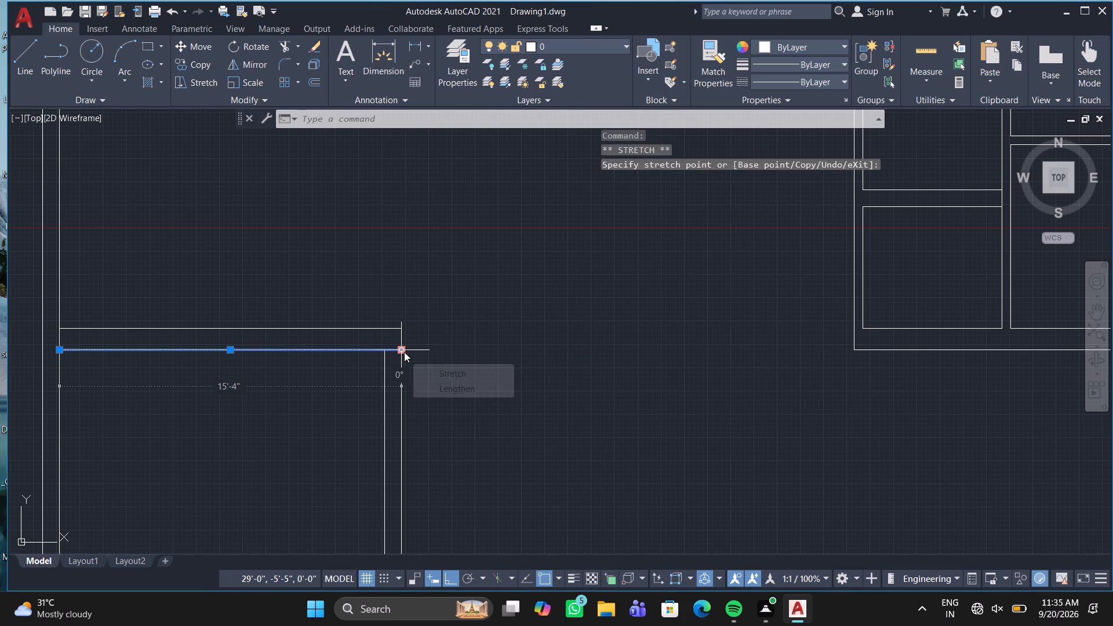
key("Return")
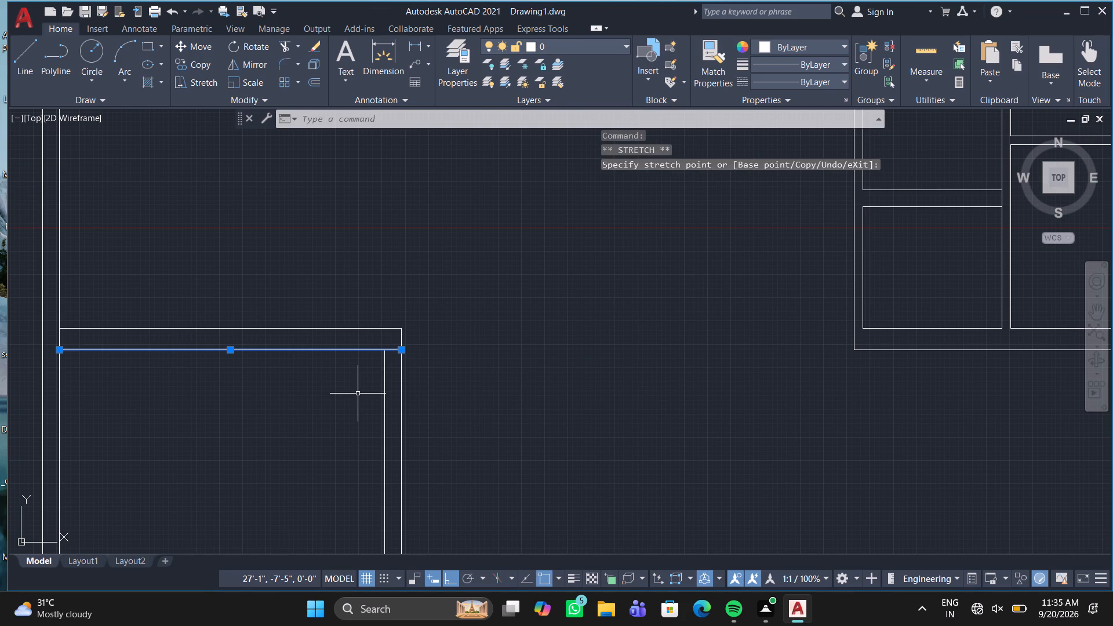
Trim both vertical wall lines running south from the east end of the west cross wall.
key("space")
type("tr")
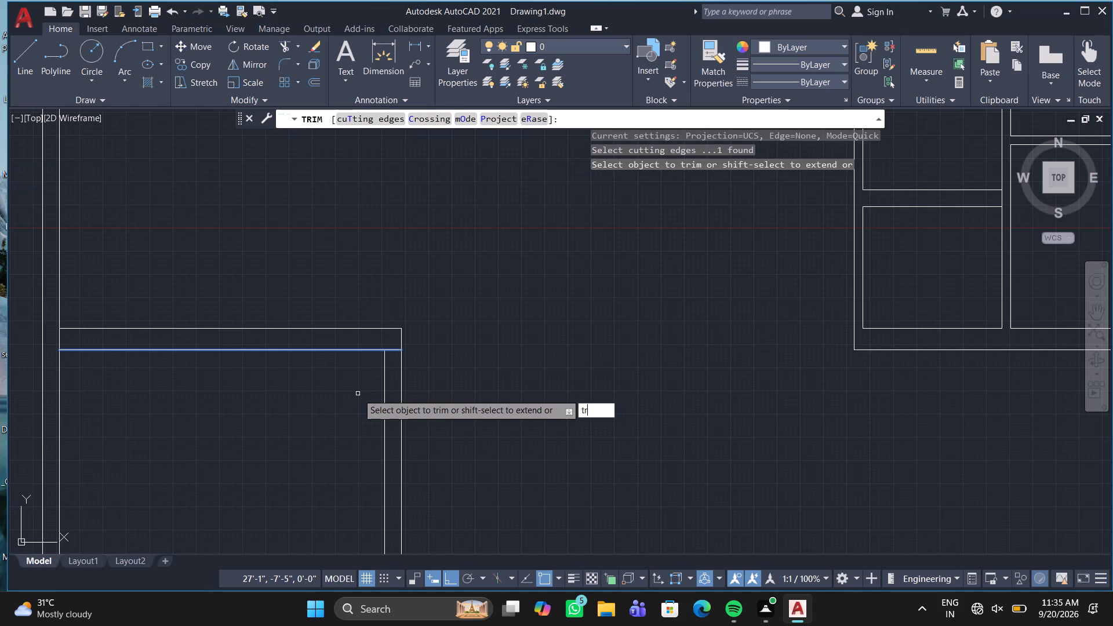
key("Return")
left_click_drag(358, 394, 443, 407)
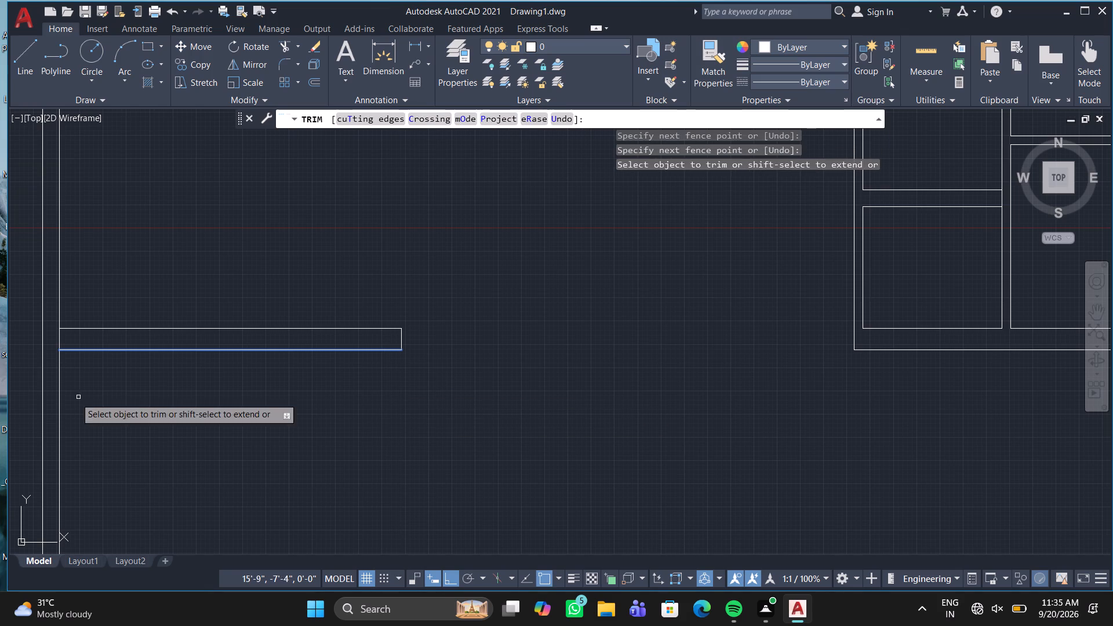
Trim the west exterior wall's inner line northward from the west cross wall's lower line.
scroll(62, 341, "up", 3)
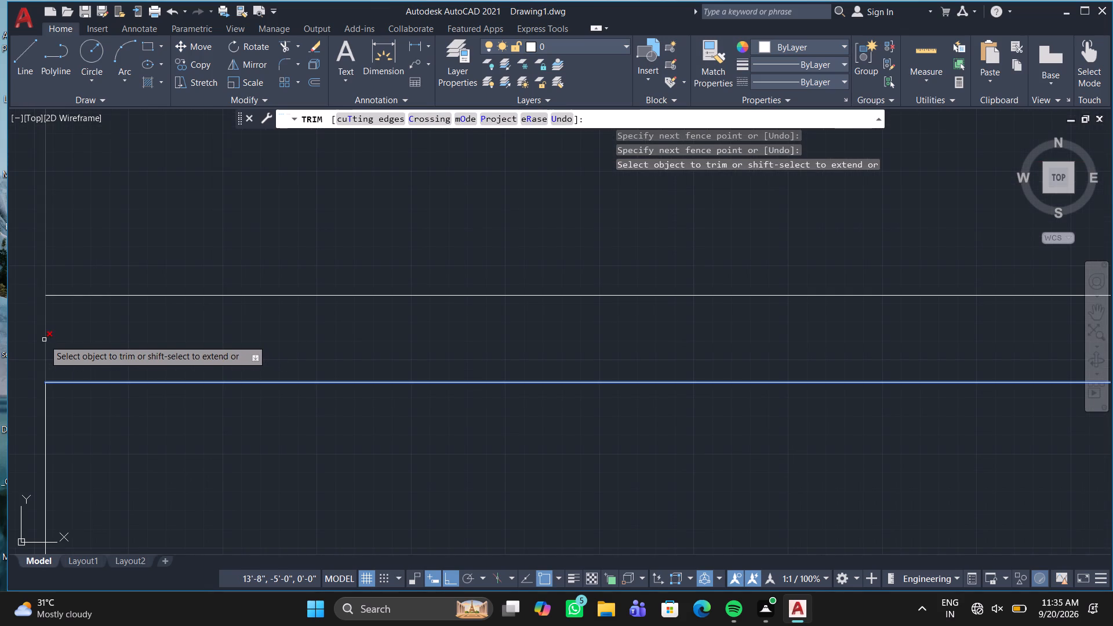
left_click(44, 340)
scroll(59, 344, "down", 3)
scroll(105, 305, "down", 1)
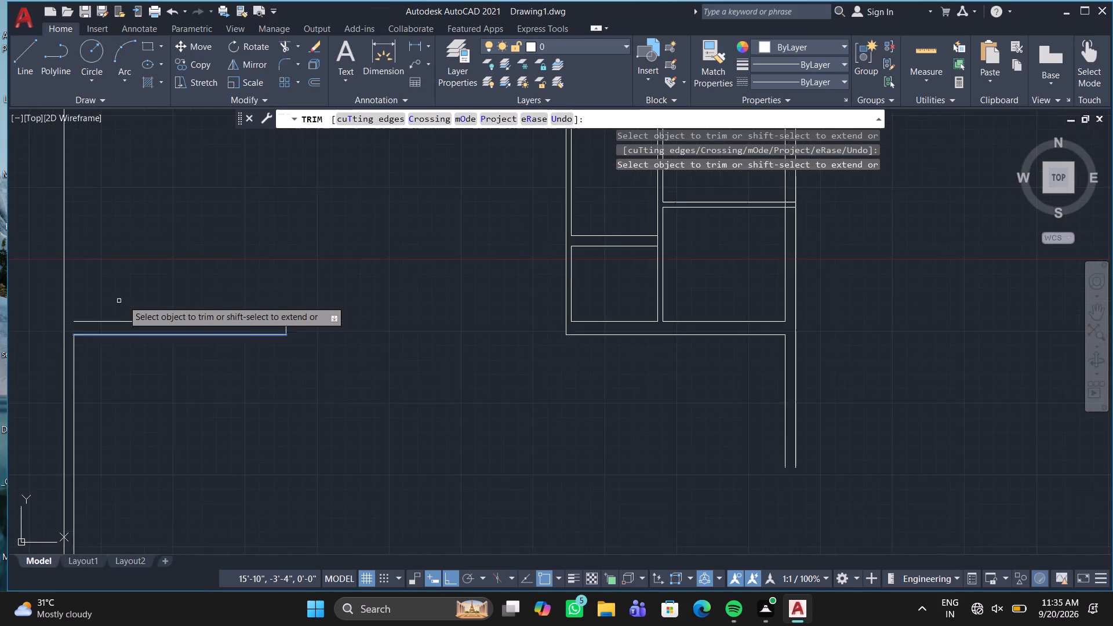
scroll(128, 299, "down", 1)
scroll(176, 276, "down", 1)
middle_click_drag(176, 276, 208, 341)
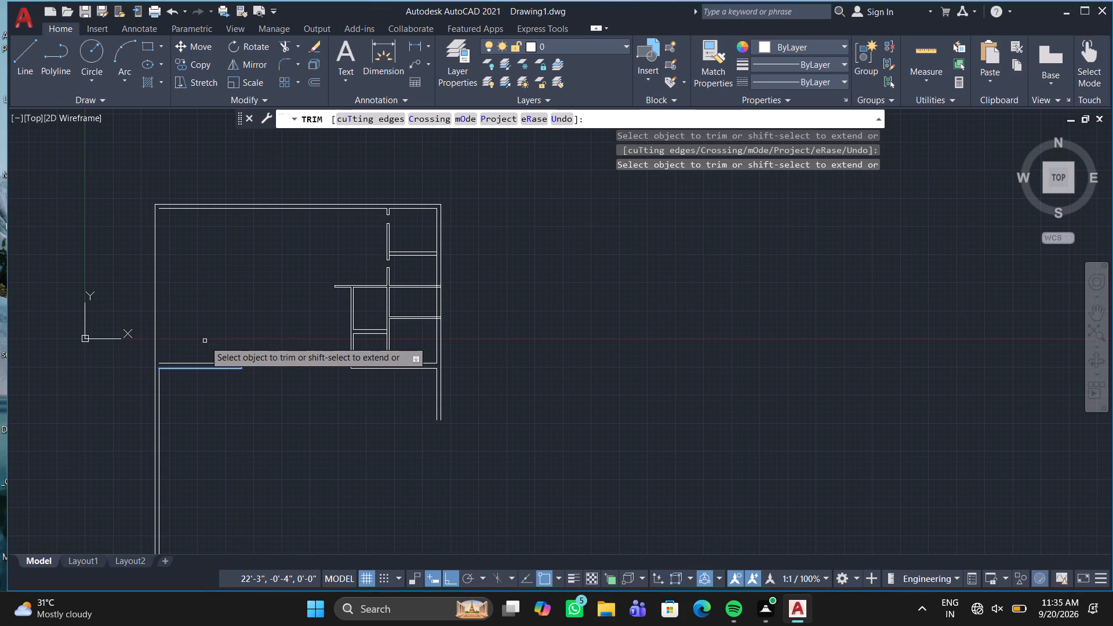
key("Return")
Draw a vertical line about 28'-8" long from the west end of the cross wall's upper line to the north wall's inner corner.
key("l")
key("Return")
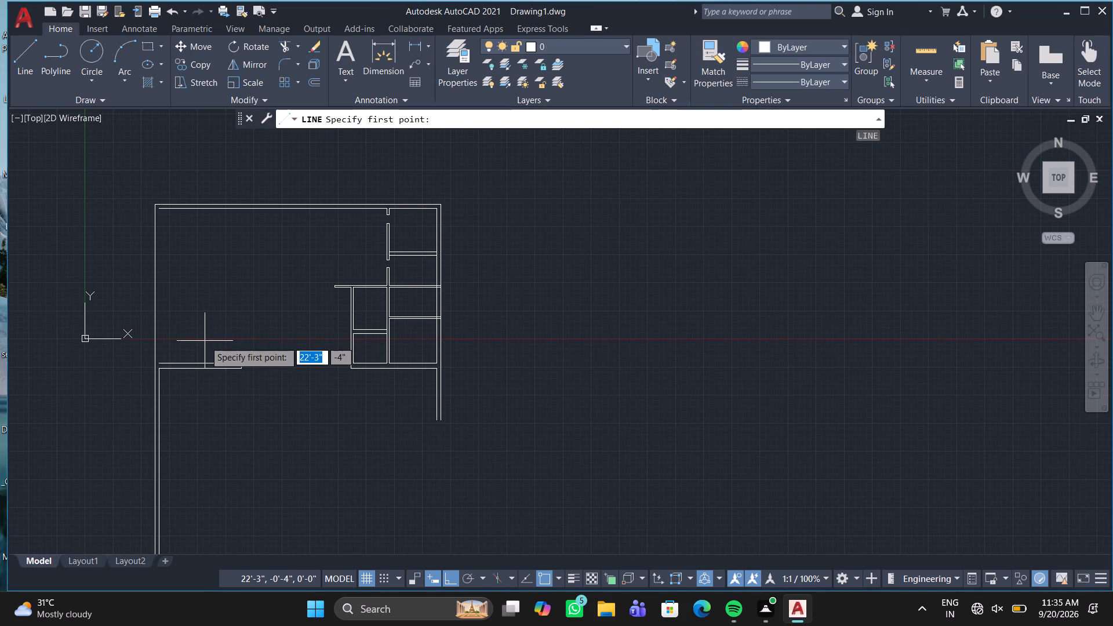
scroll(155, 360, "up", 4)
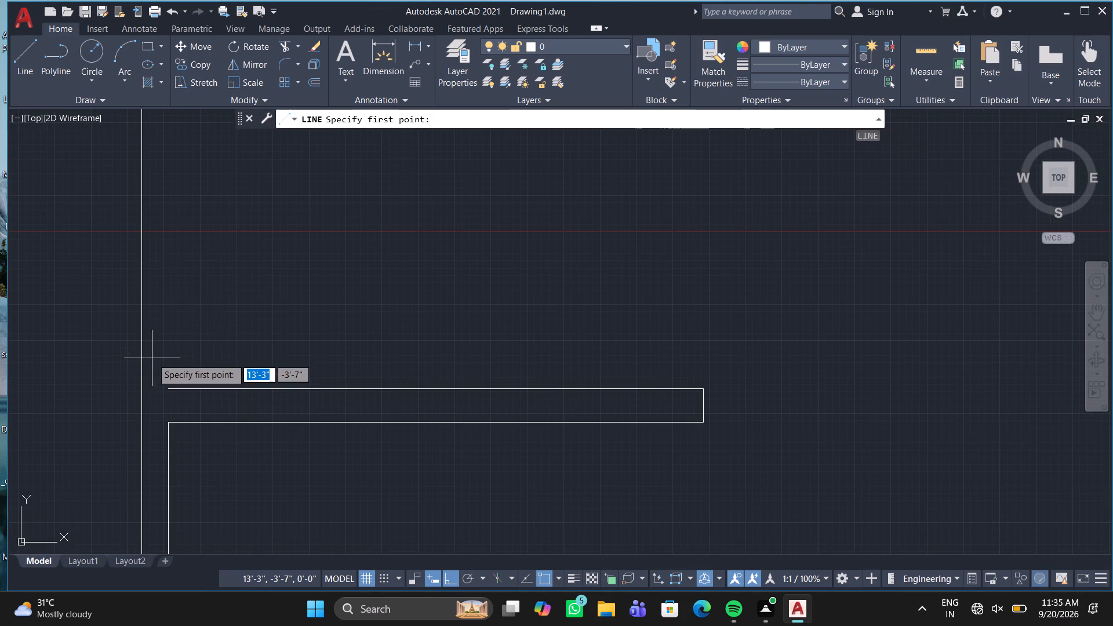
left_click(165, 386)
scroll(186, 236, "down", 1)
middle_click_drag(186, 231, 186, 234)
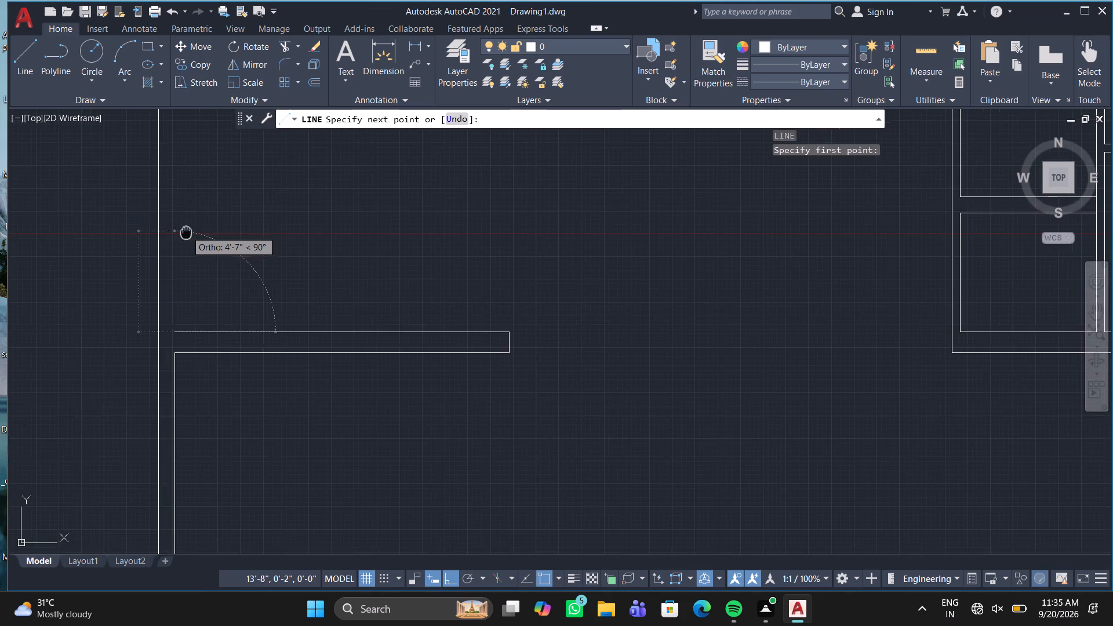
middle_click_drag(186, 234, 56, 625)
scroll(113, 253, "down", 2)
middle_click_drag(115, 253, 151, 469)
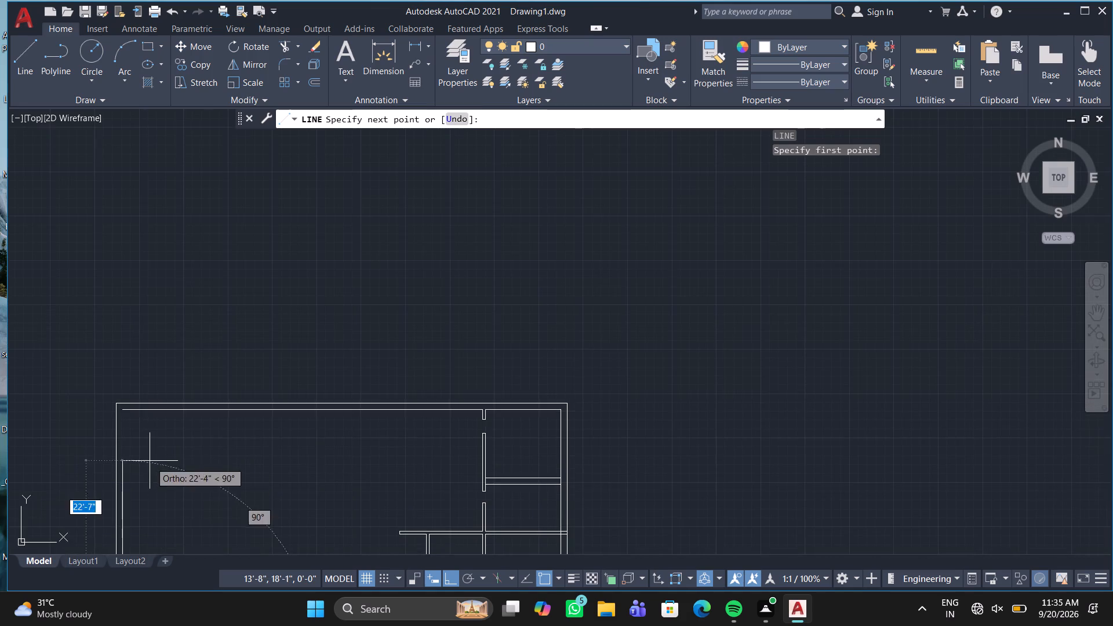
scroll(118, 432, "up", 4)
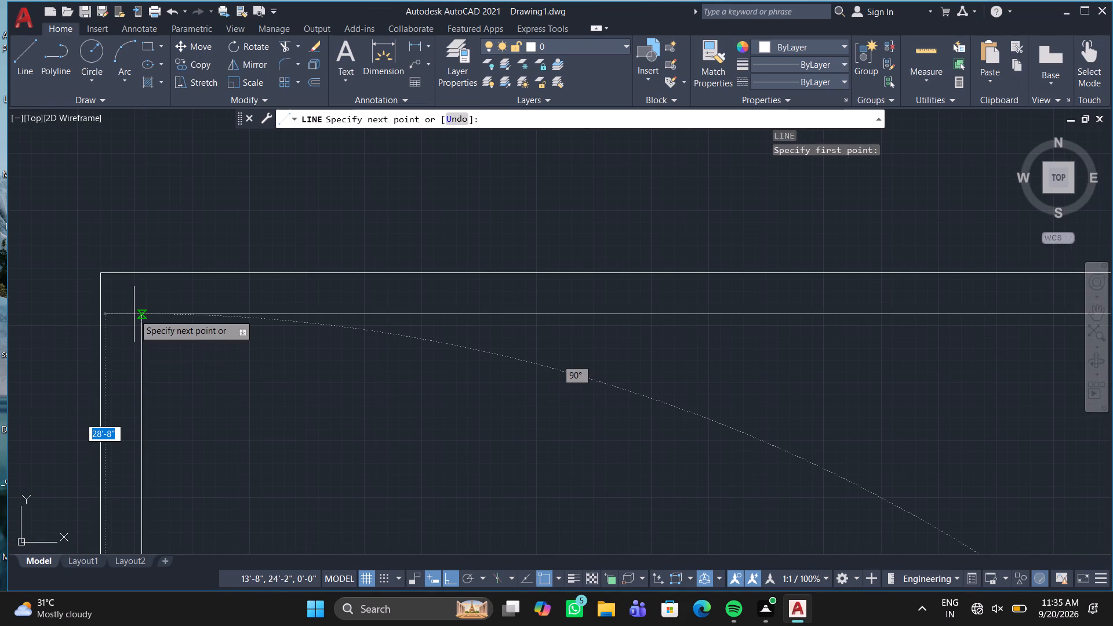
left_click(139, 314)
key("Return")
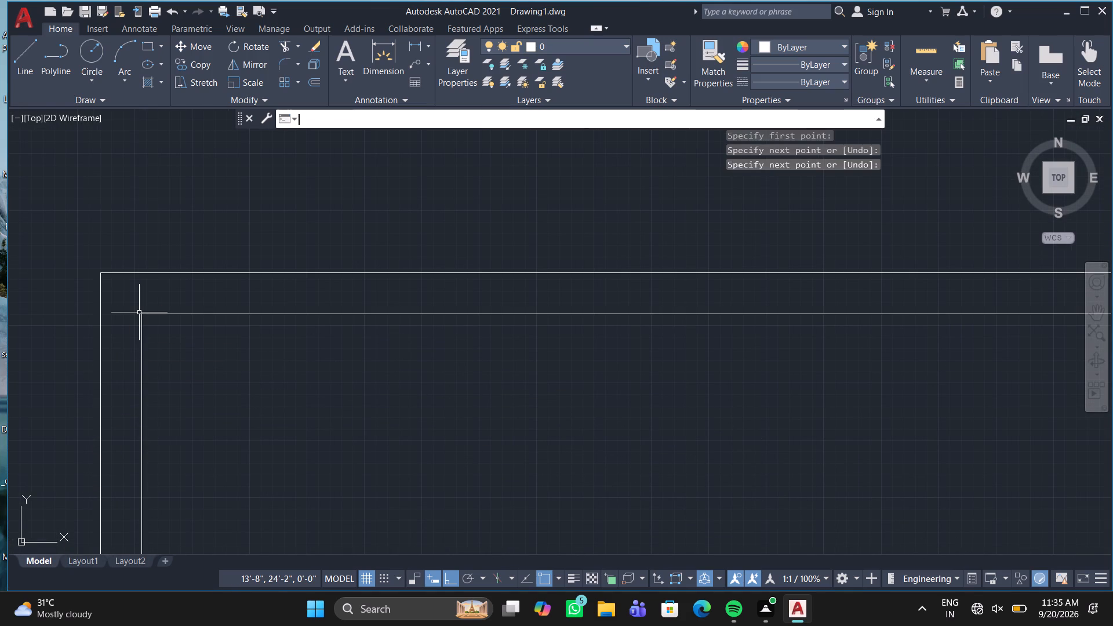
Stretch the lower line of the middle horizontal wall stub westward by about 25' toward the west exterior wall.
scroll(121, 483, "down", 4)
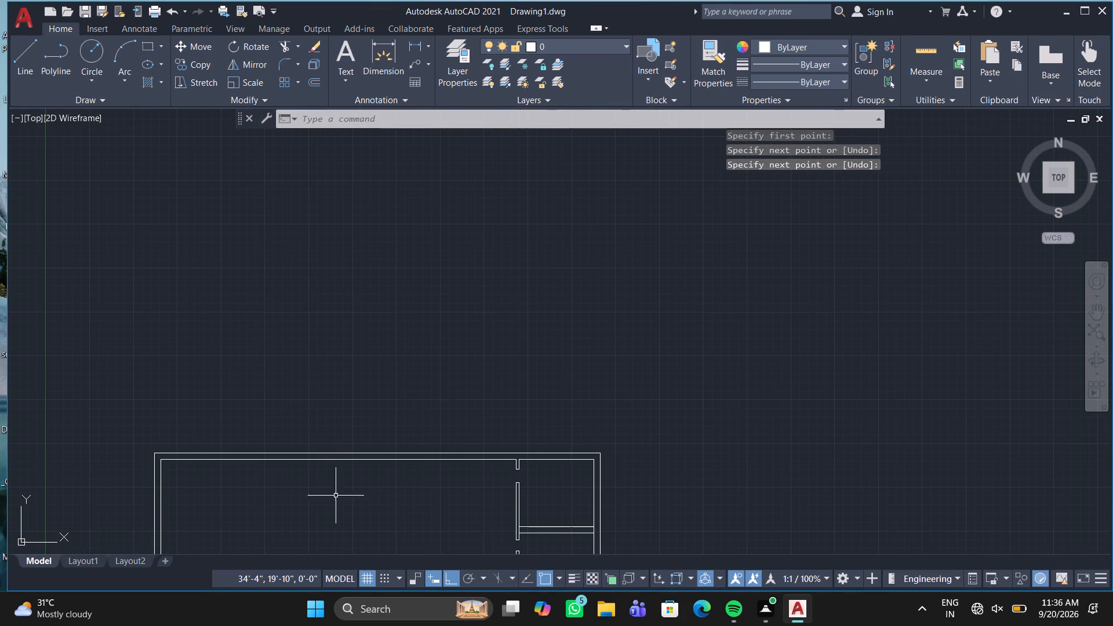
middle_click_drag(338, 490, 368, 145)
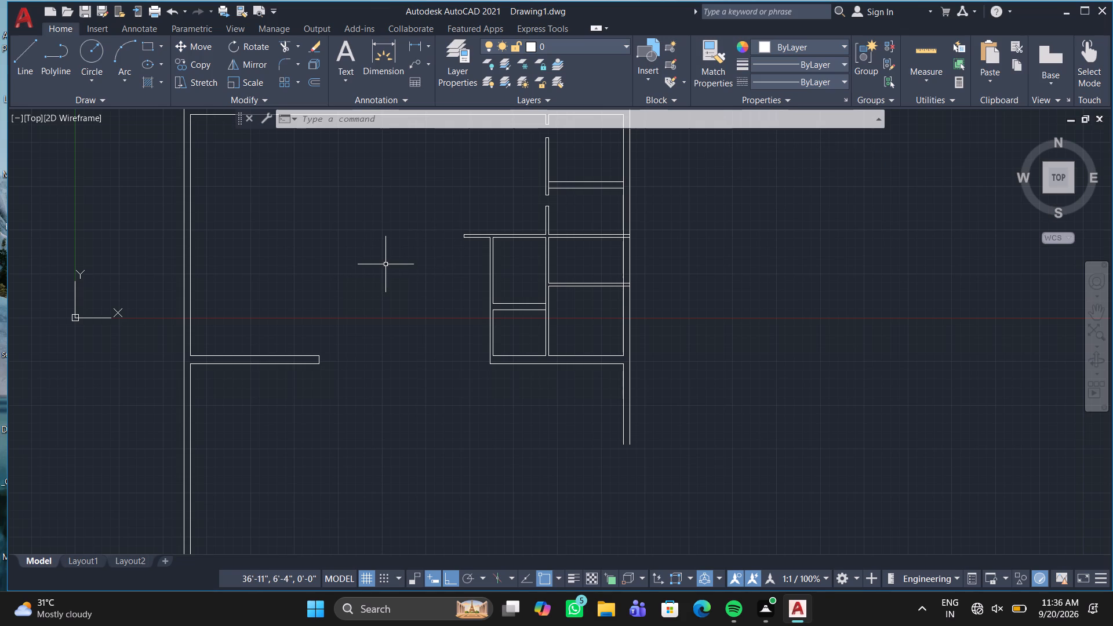
scroll(494, 249, "up", 3)
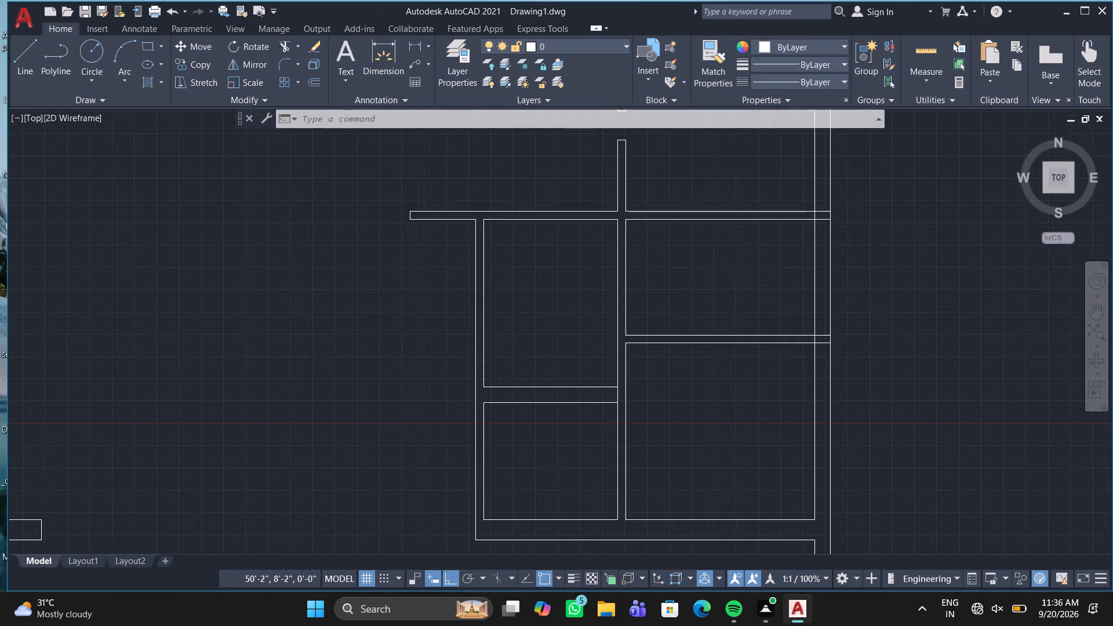
middle_click_drag(394, 256, 554, 348)
left_click(525, 294)
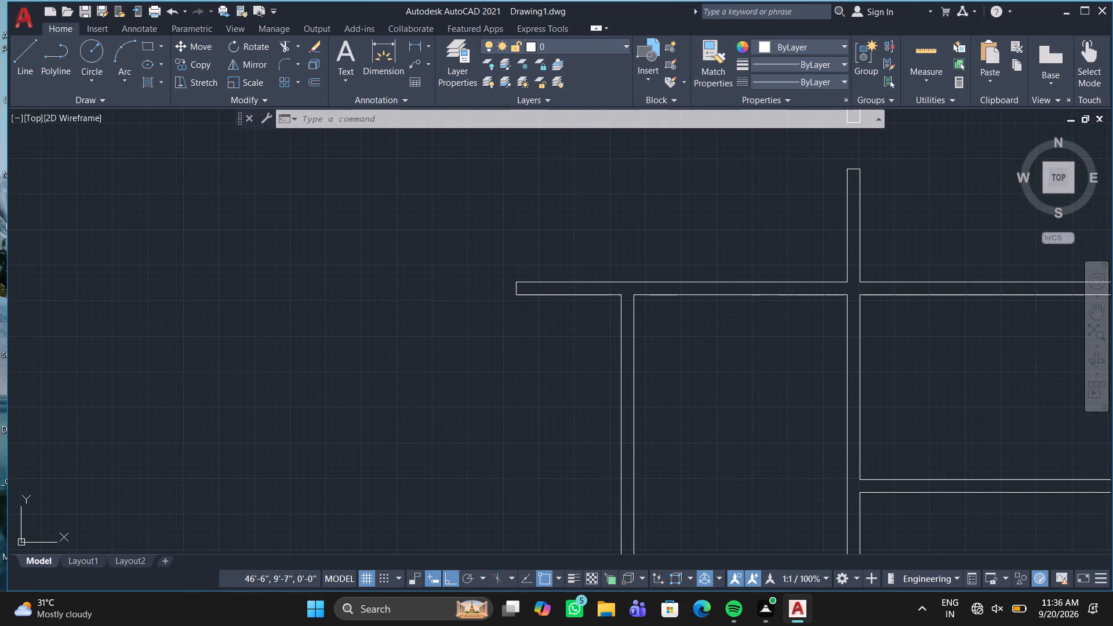
left_click(517, 294)
middle_click_drag(0, 252, 497, 266)
scroll(497, 266, "down", 2)
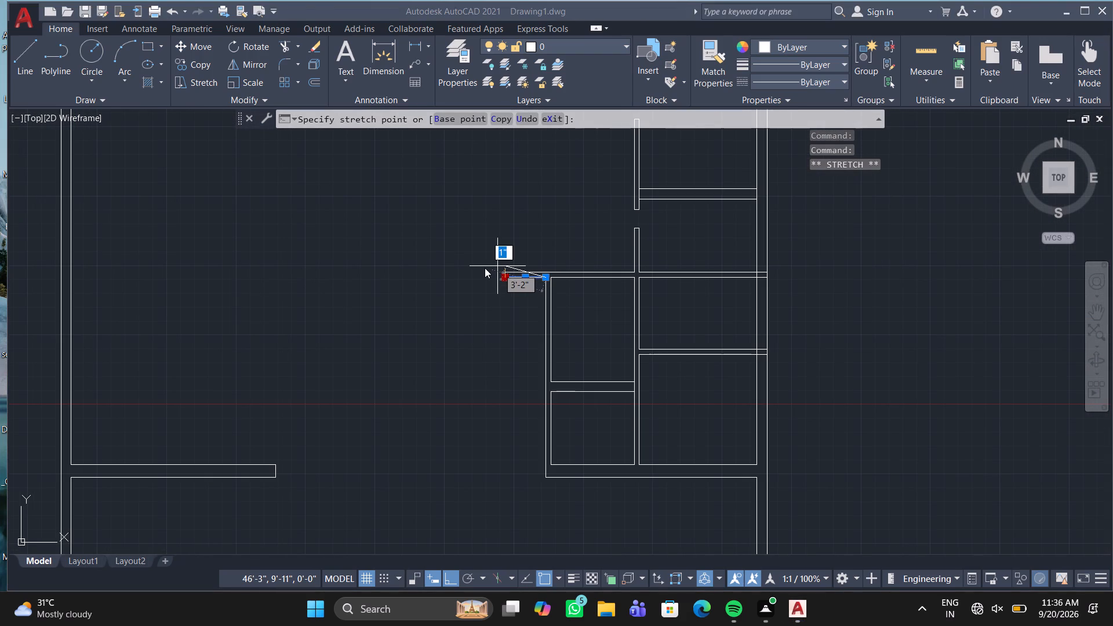
key("Escape")
key("ctrl+z")
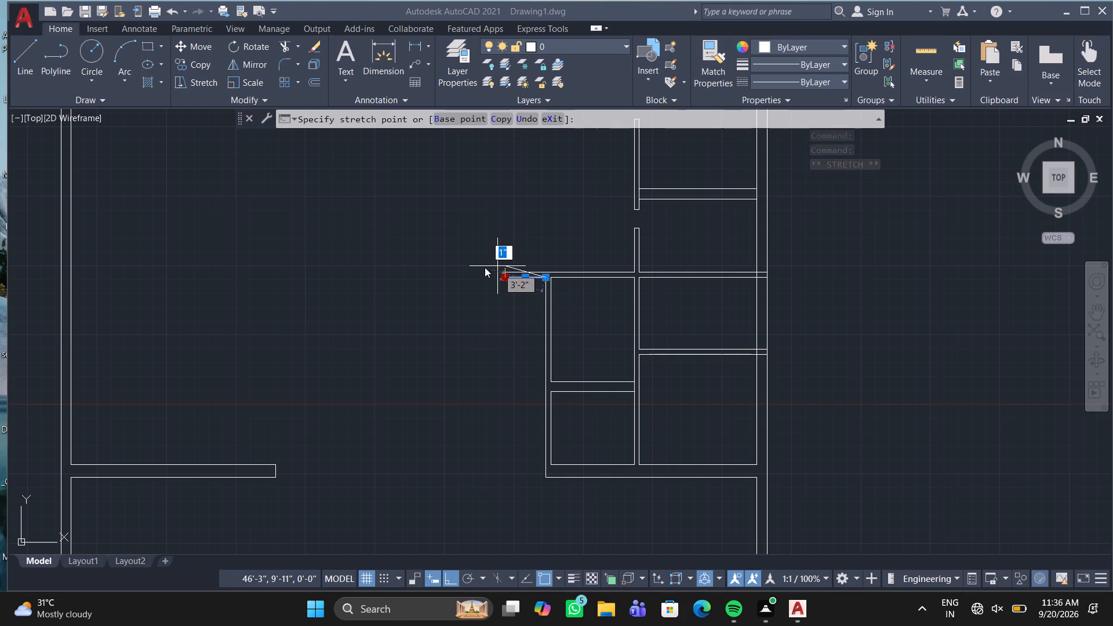
key("Escape")
key("grave")
key("BackSpace")
key("BackSpace")
key("BackSpace")
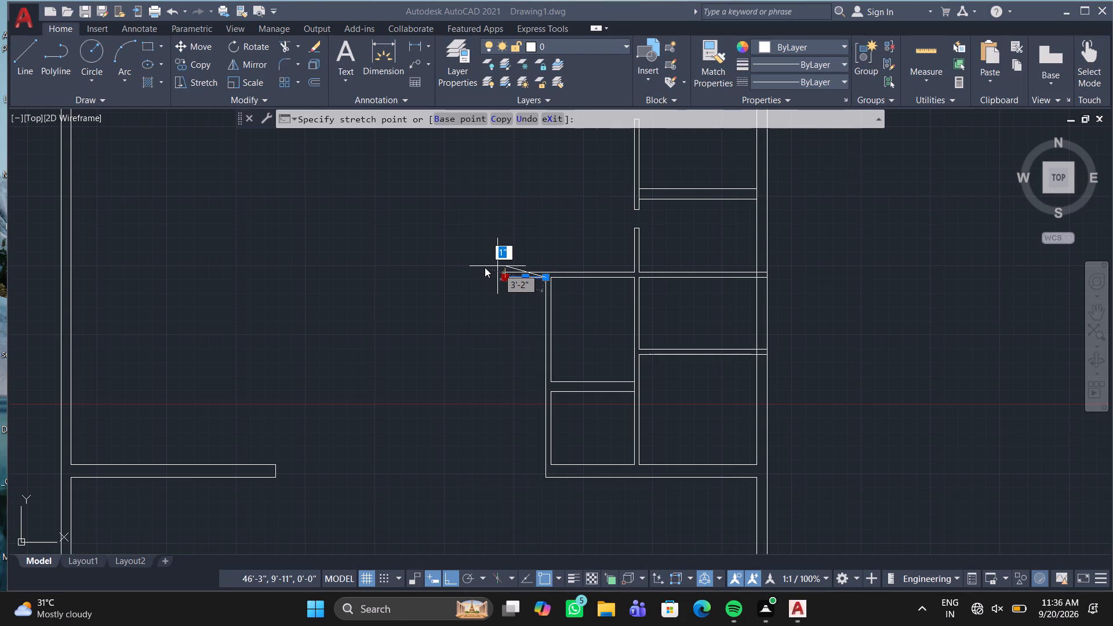
left_click(376, 118)
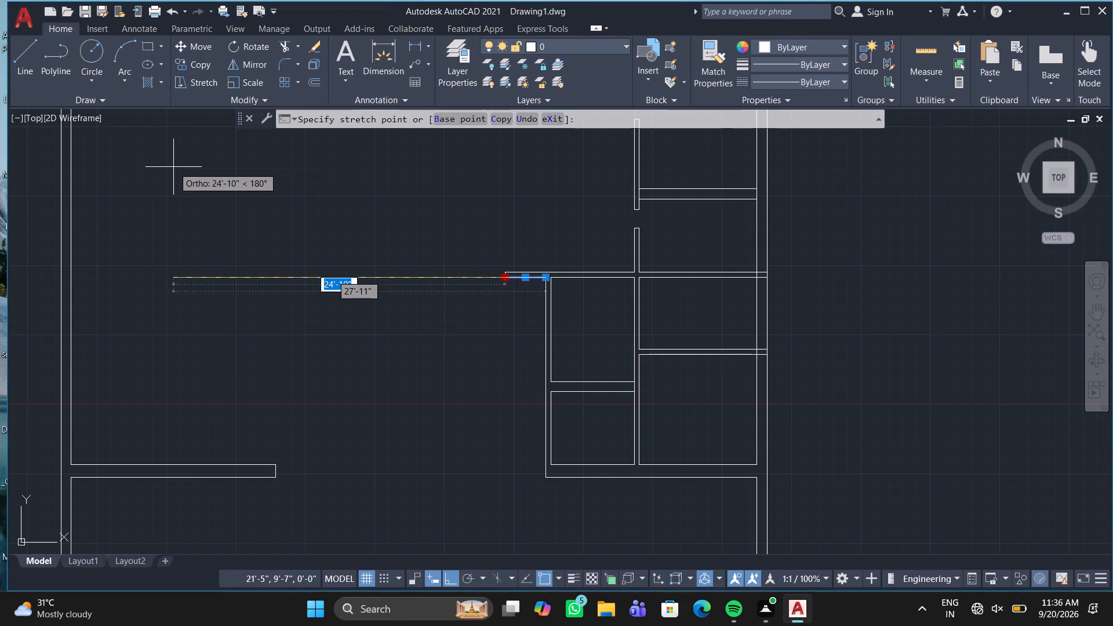
double_click(172, 287)
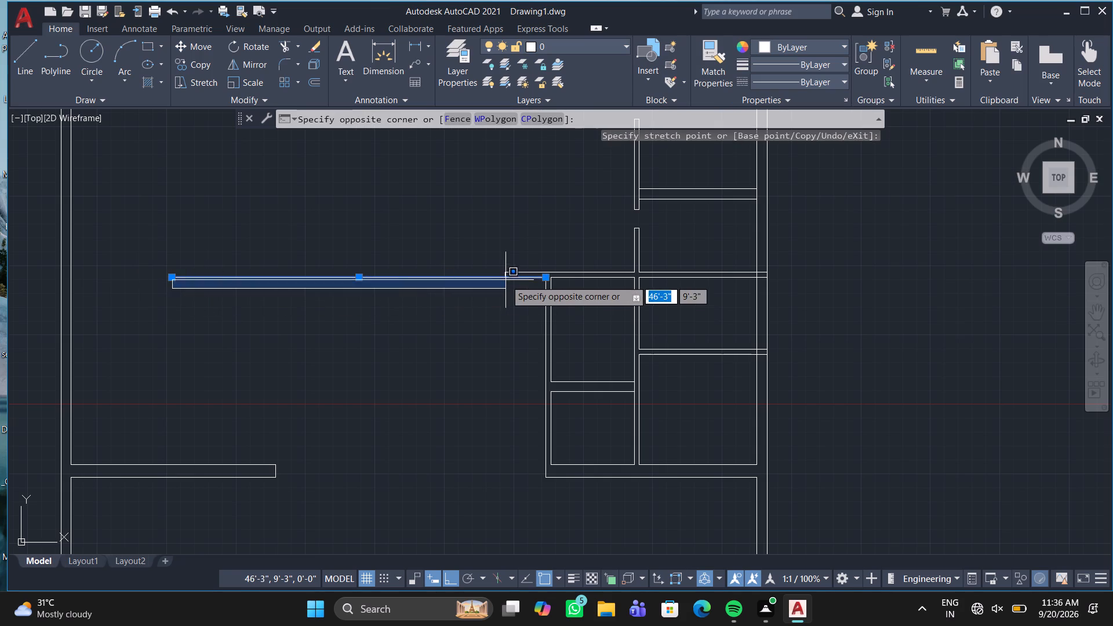
left_click(402, 339)
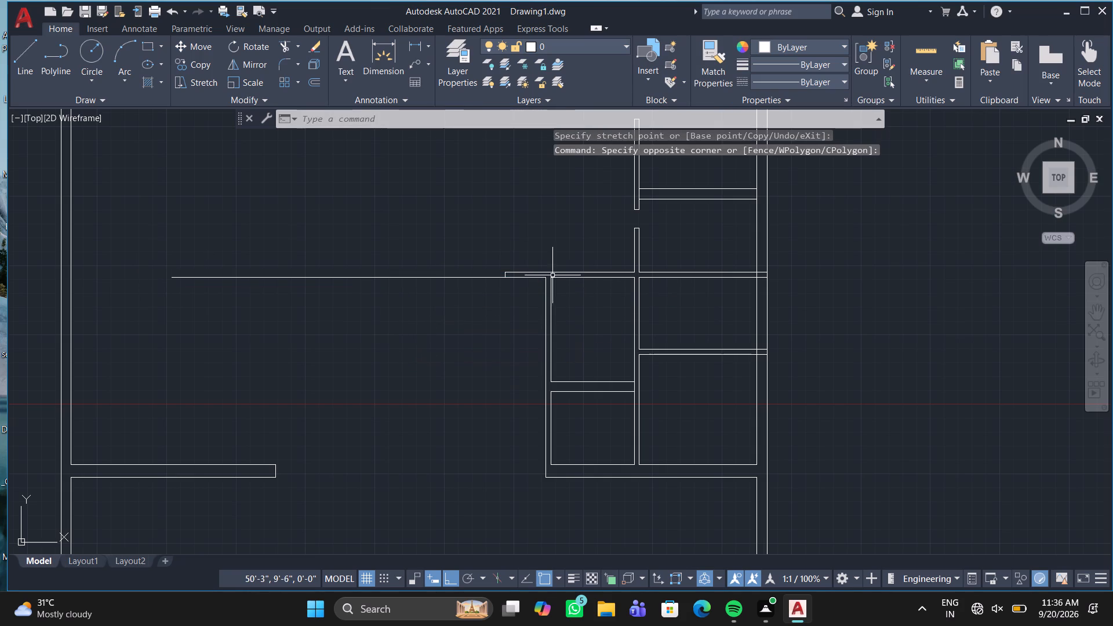
Stretch the upper line of the same wall stub westward by about 25'-1", roughly matching the lower line's end.
scroll(537, 270, "up", 1)
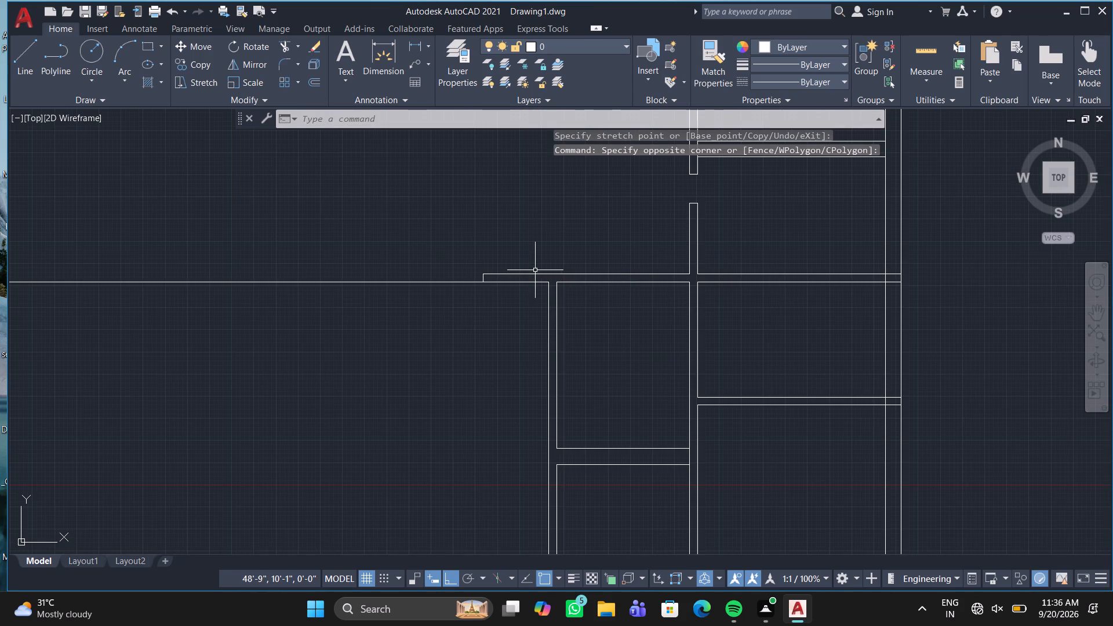
left_click(533, 275)
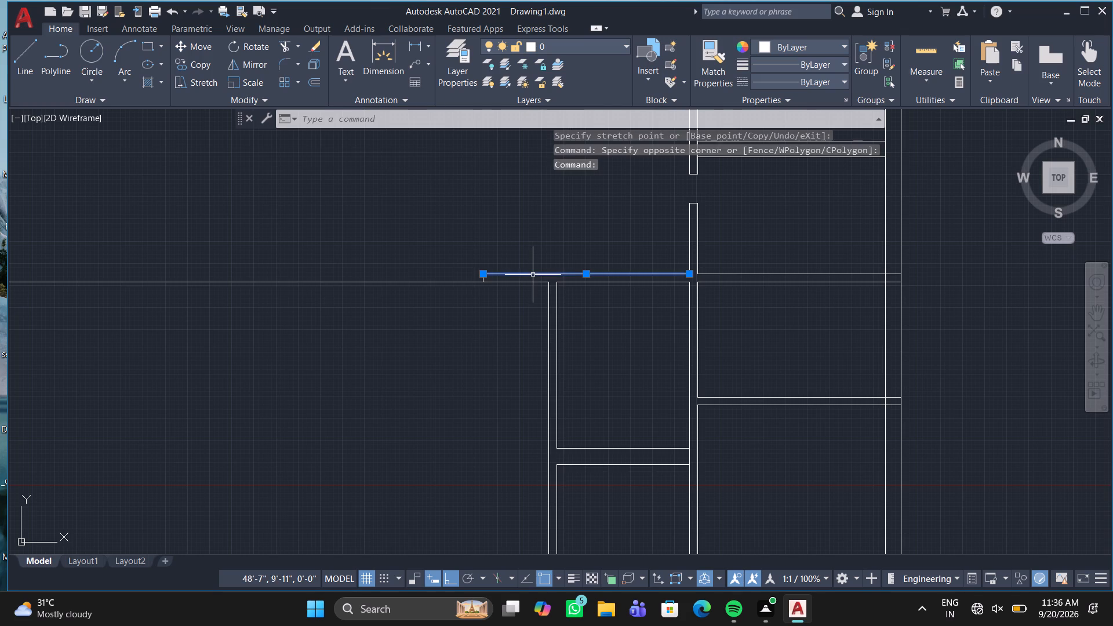
left_click(482, 271)
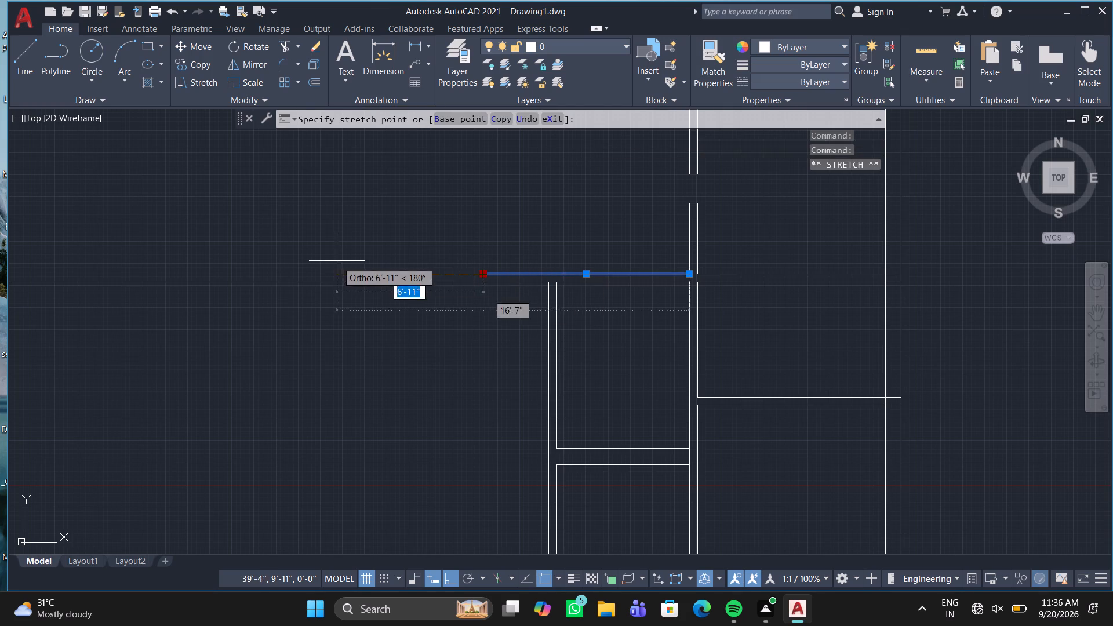
middle_click_drag(244, 250, 656, 292)
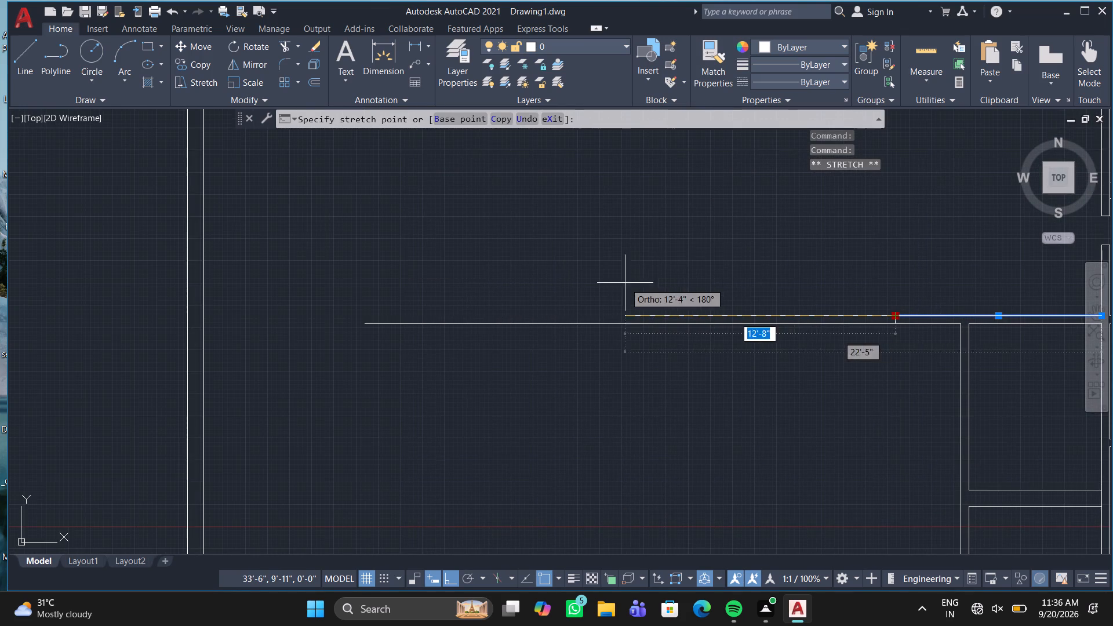
double_click(362, 289)
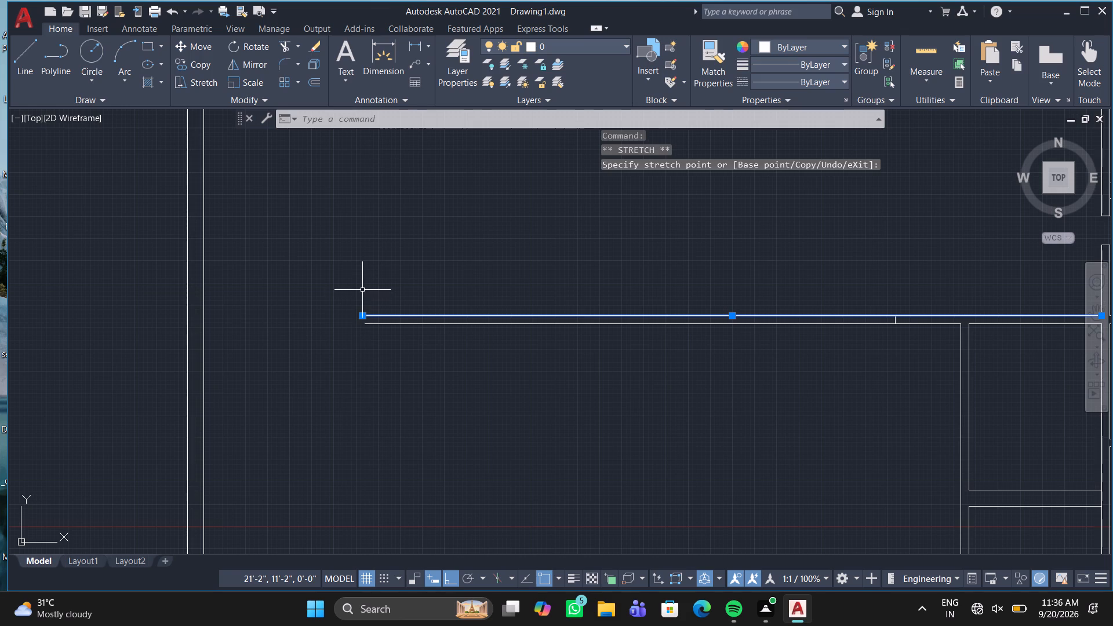
key("Escape")
Draw two jamb lines about 10'-11" apart across the middle horizontal wall, joined along its upper line, the first near its west end.
key("l")
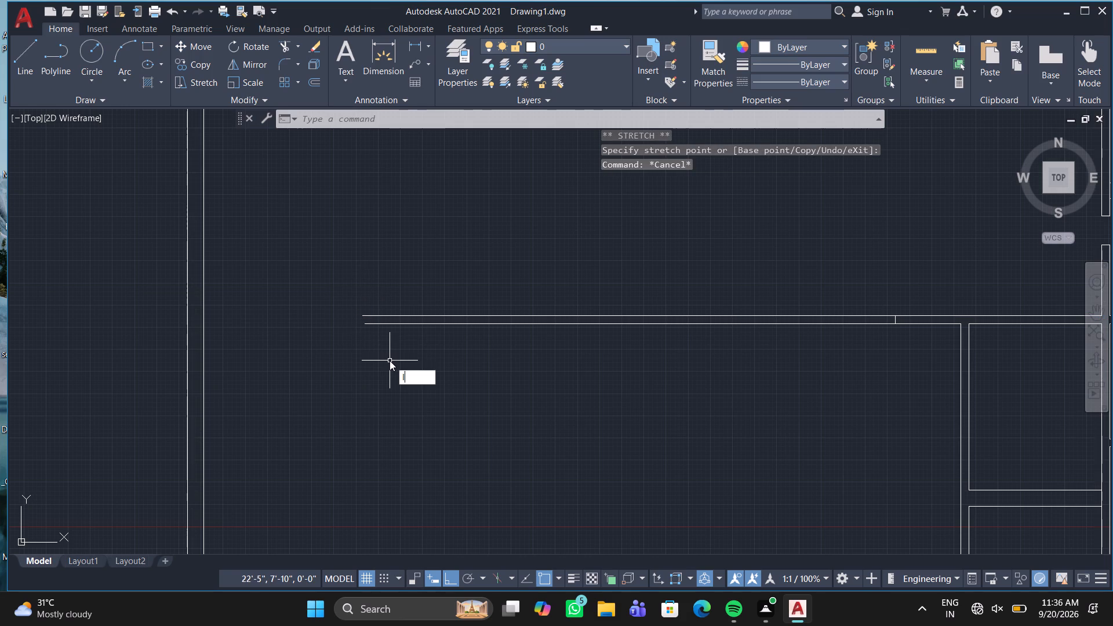
key("Return")
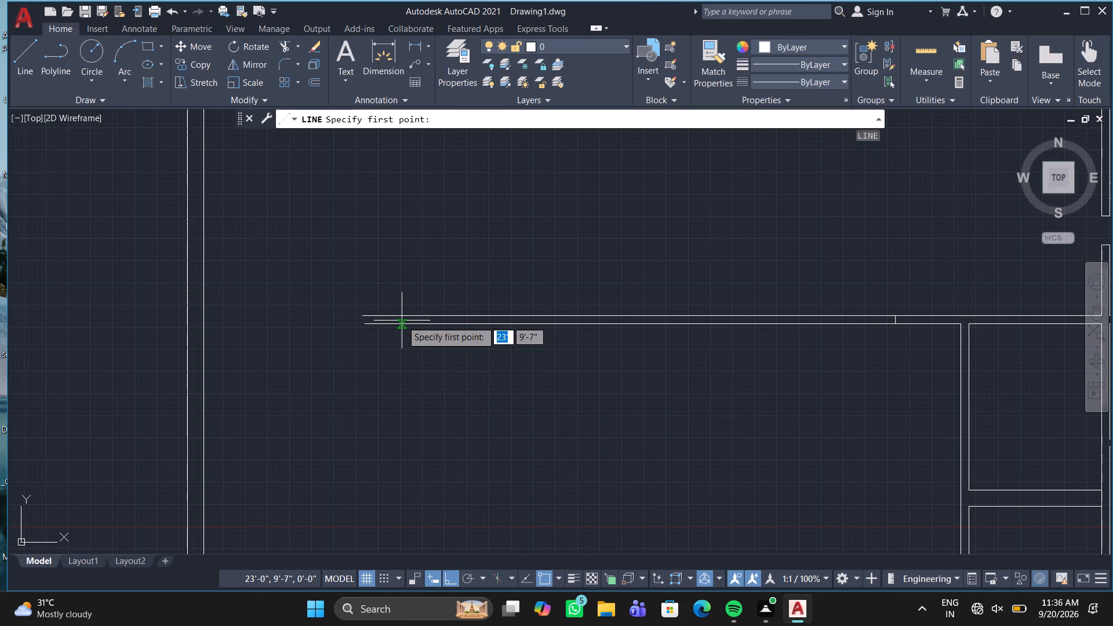
left_click(402, 321)
scroll(398, 316, "up", 2)
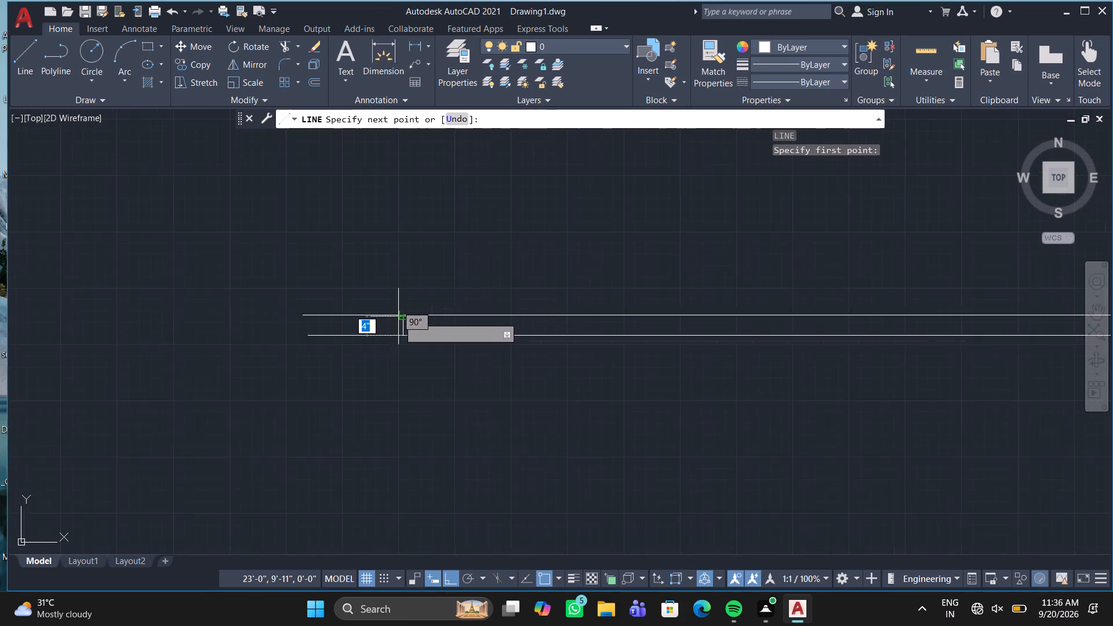
scroll(398, 316, "up", 1)
left_click(405, 315)
scroll(805, 354, "down", 3)
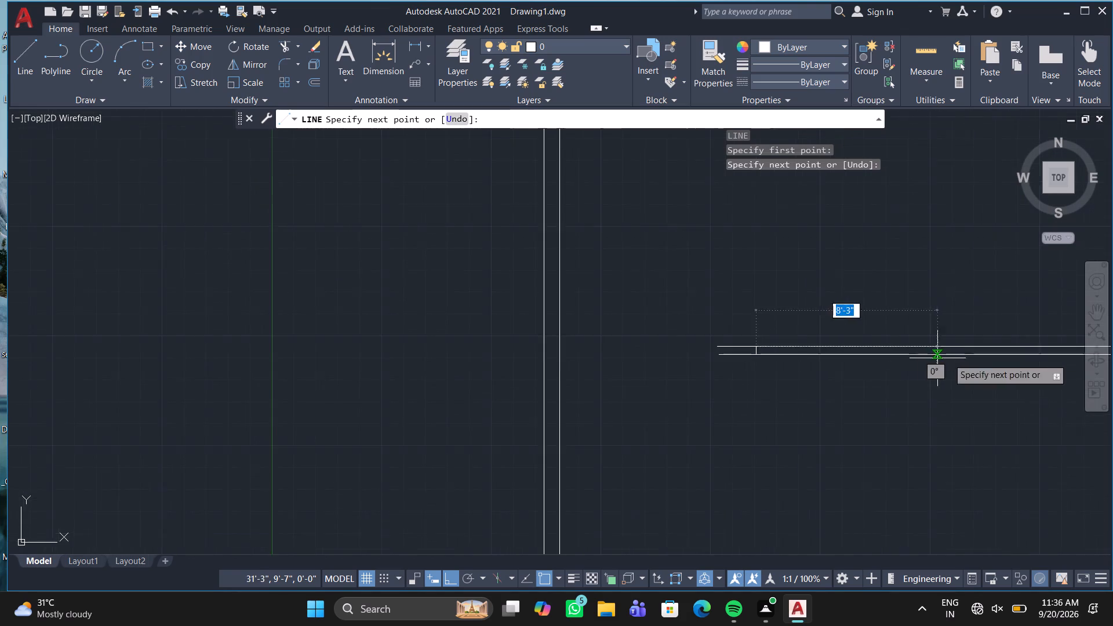
scroll(959, 356, "down", 1)
middle_click_drag(1003, 351, 832, 340)
middle_click_drag(824, 340, 768, 340)
scroll(768, 340, "up", 2)
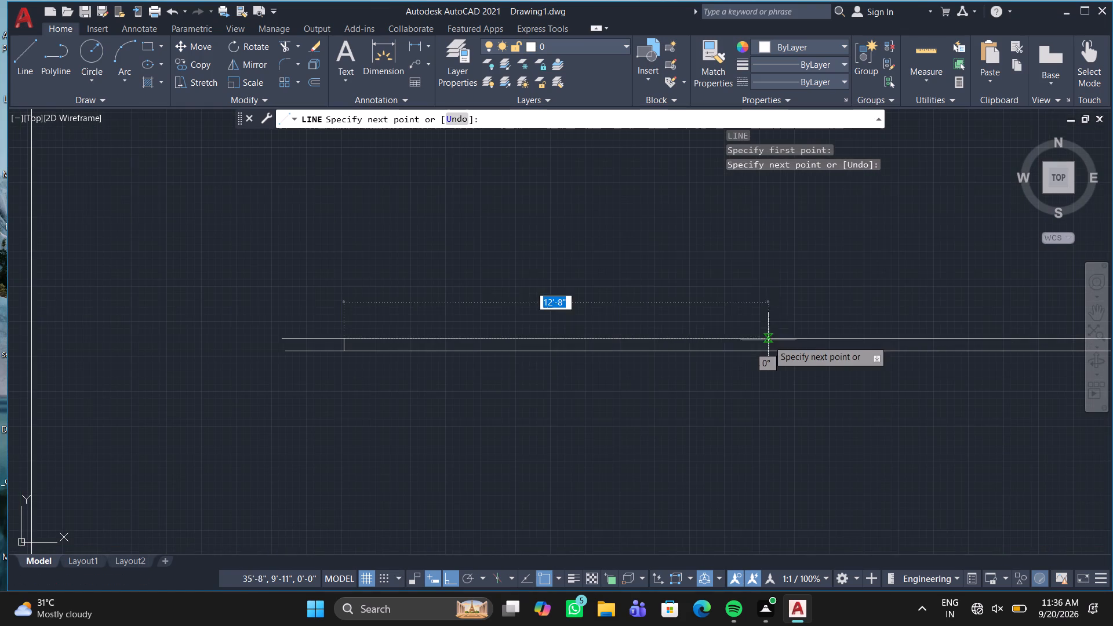
left_click(709, 337)
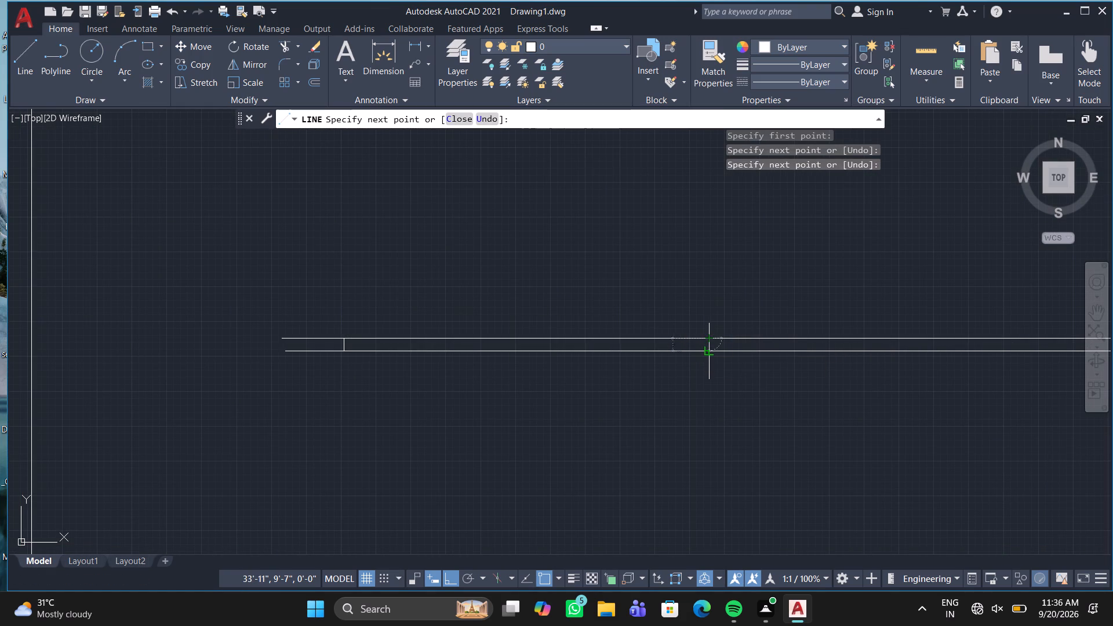
left_click(710, 351)
key("Escape")
Trim the middle wall's overhang west of the first jamb line and both wall lines between the second jamb and the east stub.
type("tr")
key("Return")
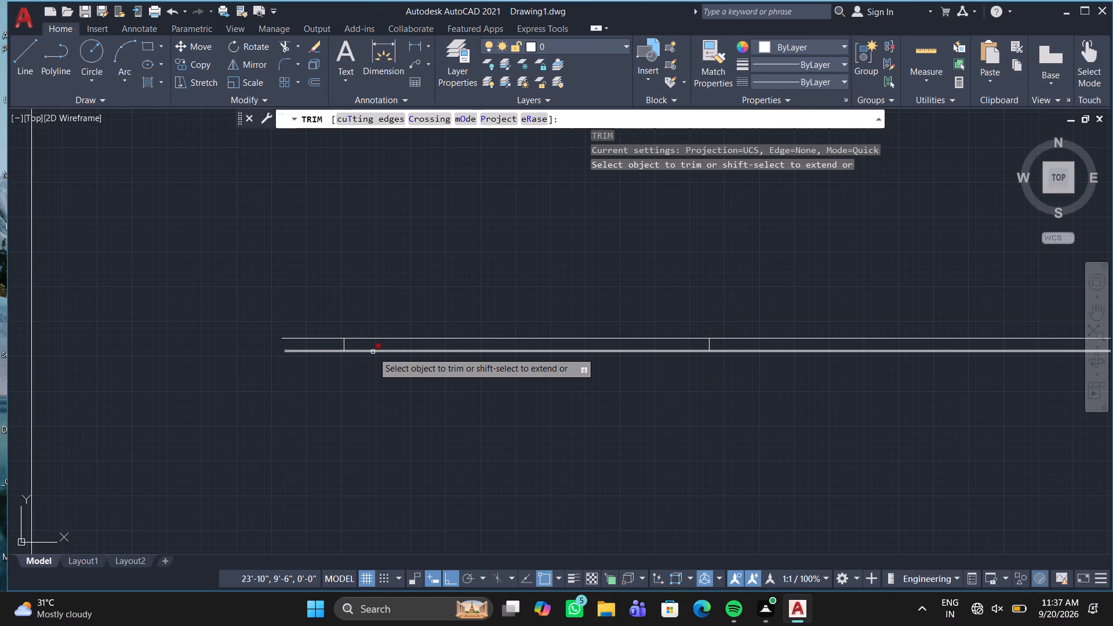
left_click_drag(311, 309, 287, 408)
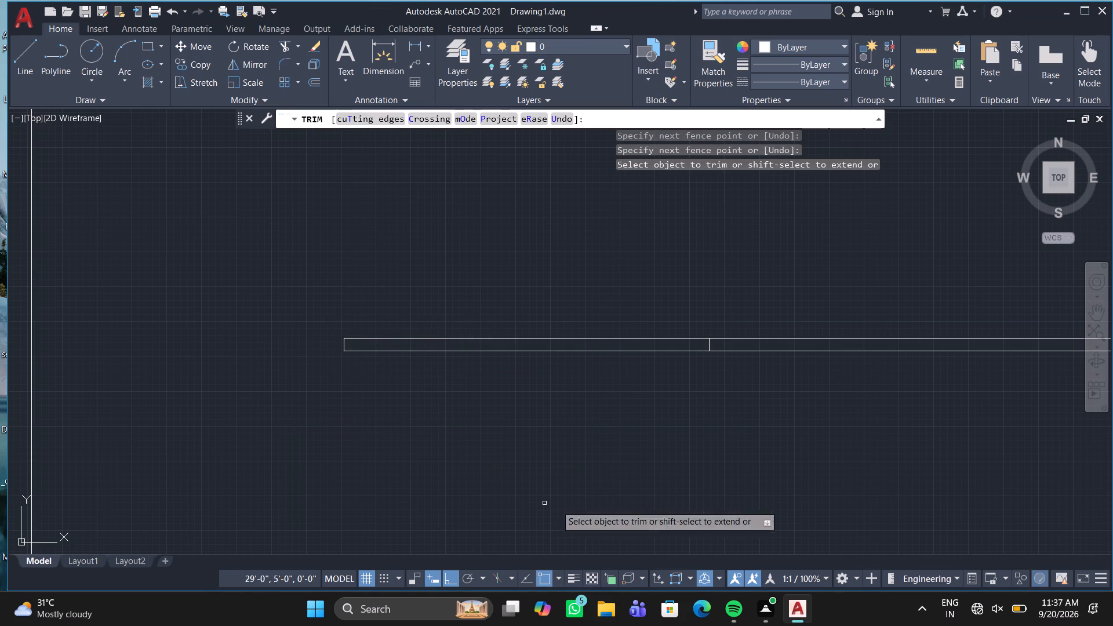
scroll(954, 509, "down", 2)
middle_click_drag(950, 500, 809, 485)
left_click_drag(809, 410, 808, 428)
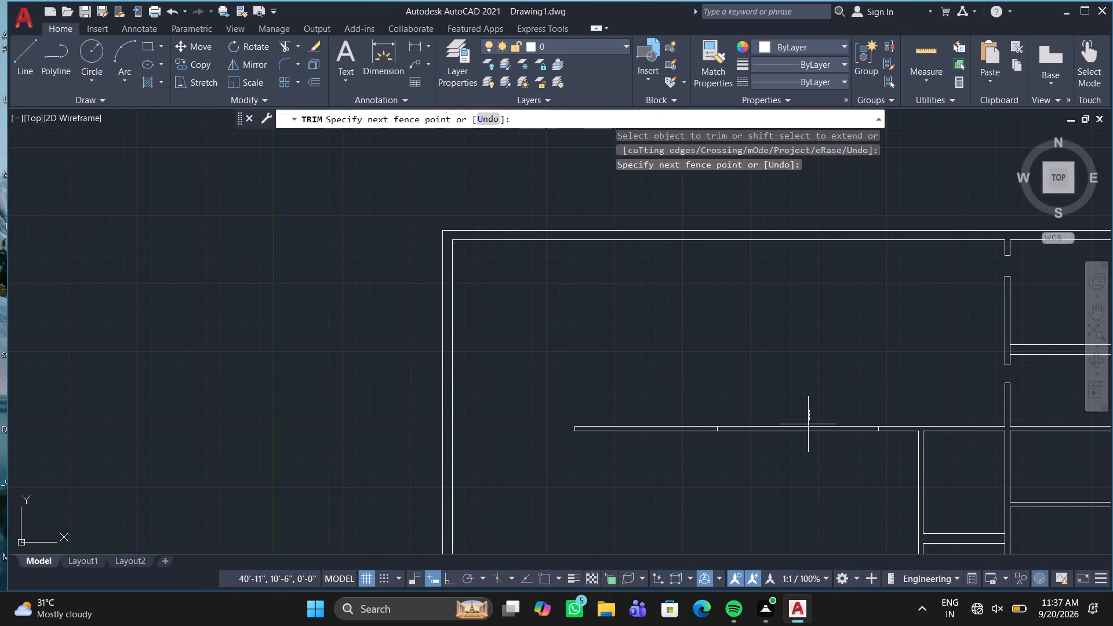
left_click_drag(808, 428, 794, 469)
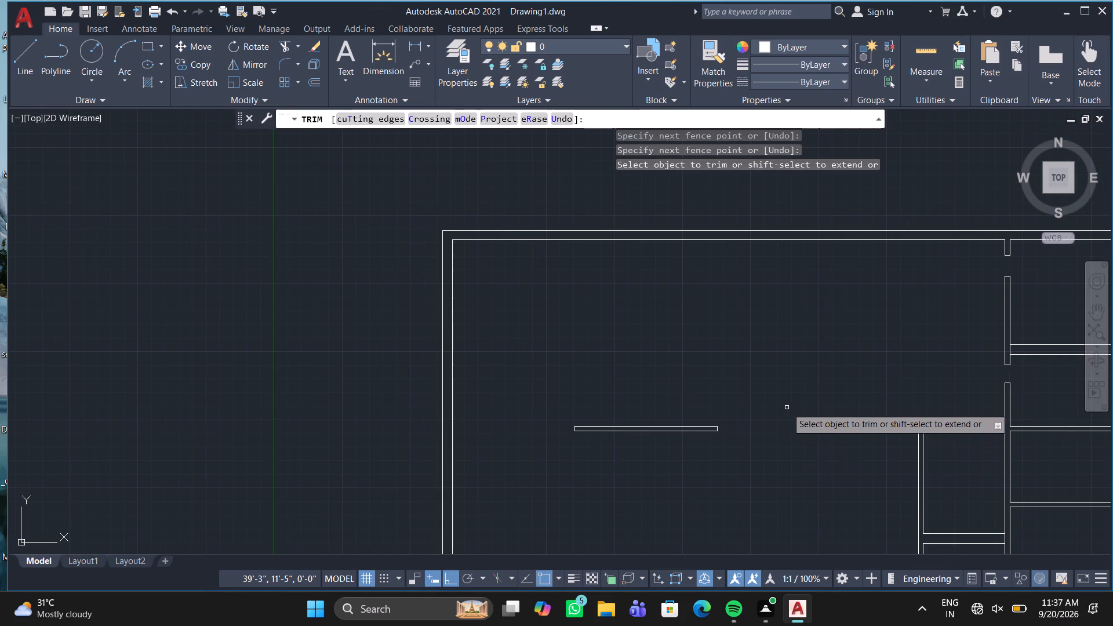
scroll(787, 407, "down", 2)
key("Escape")
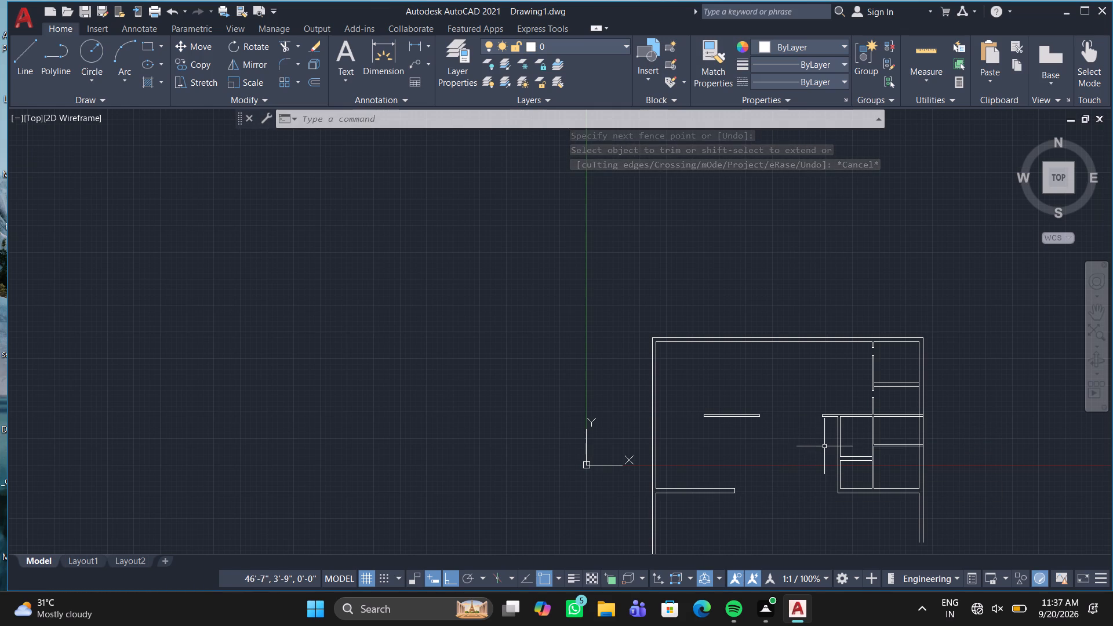
Lengthen the east wall stub westward by about 10", moving its end cap and stretching both wall lines to meet it.
scroll(825, 416, "up", 4)
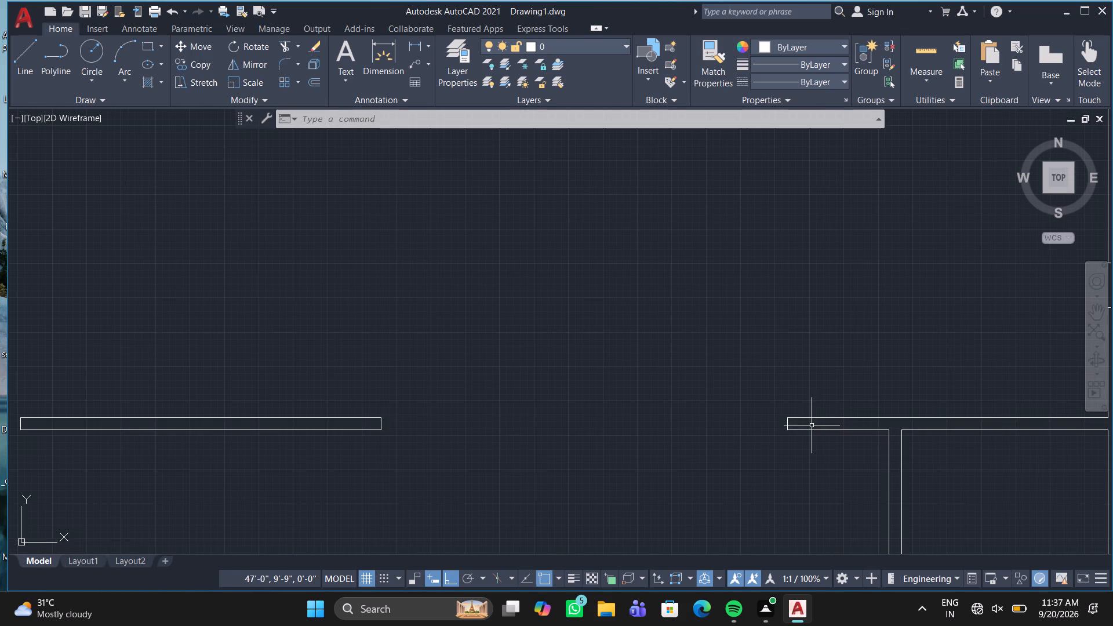
scroll(789, 425, "up", 3)
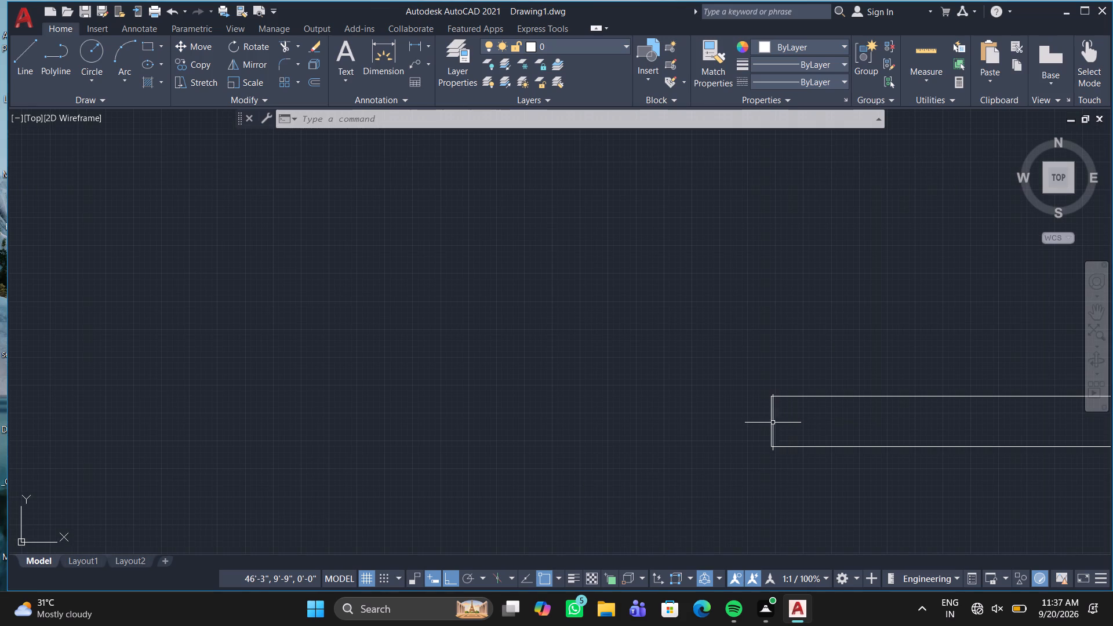
double_click(773, 423)
left_click(773, 423)
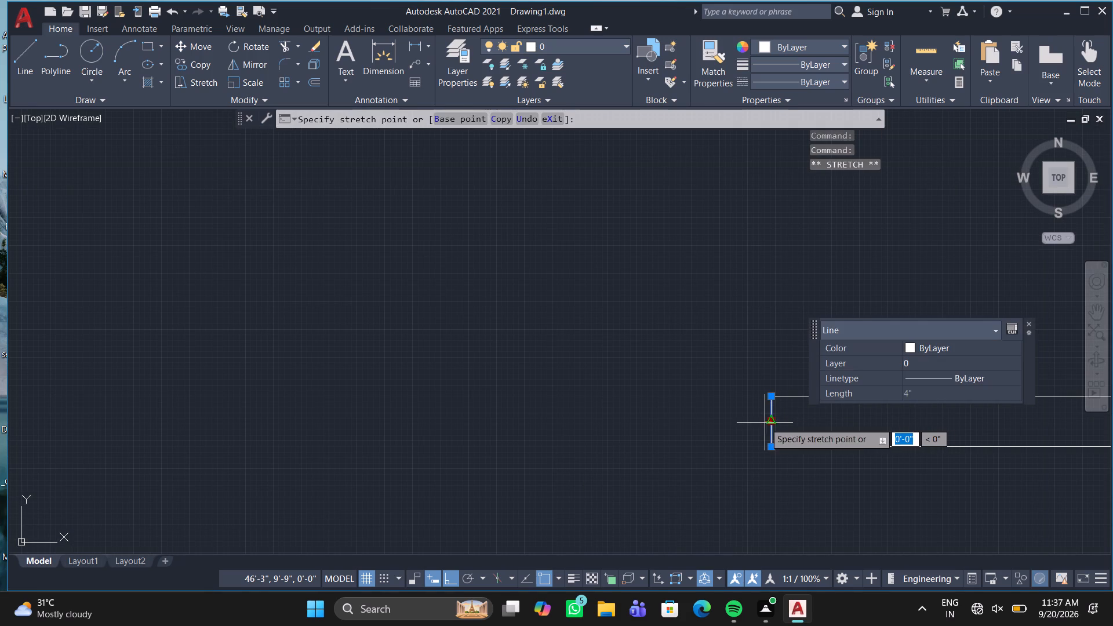
left_click(663, 422)
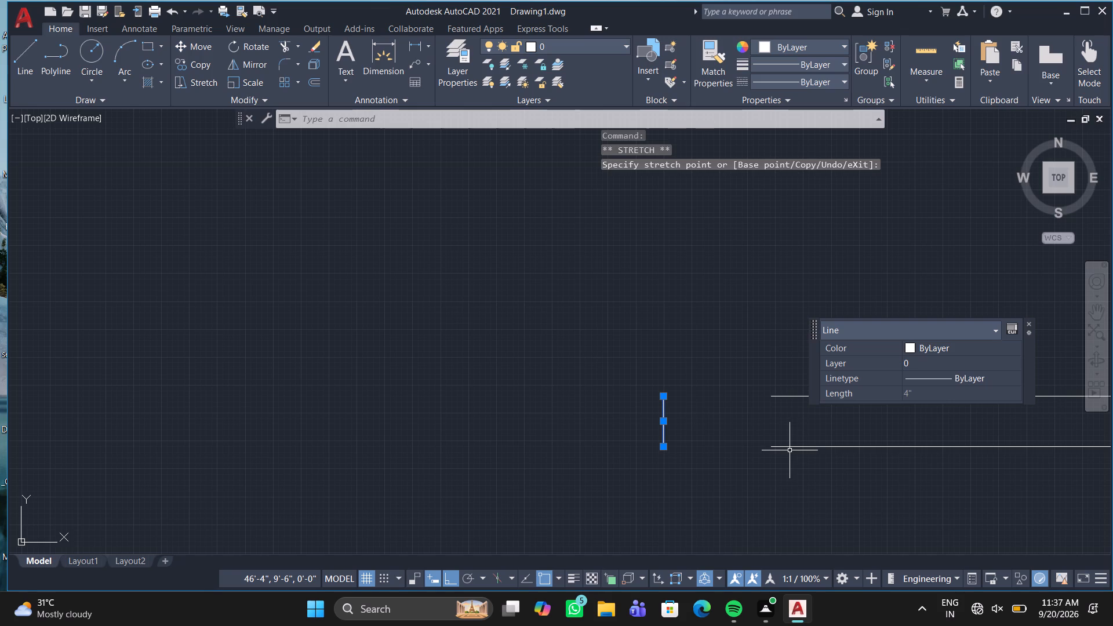
left_click(791, 448)
left_click(770, 447)
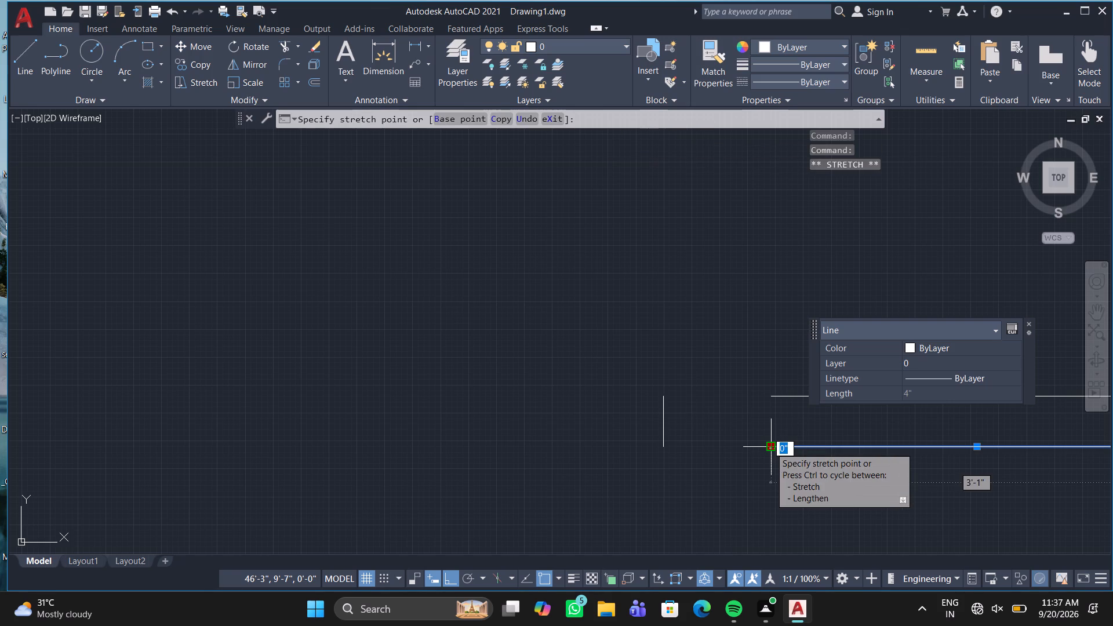
left_click(665, 444)
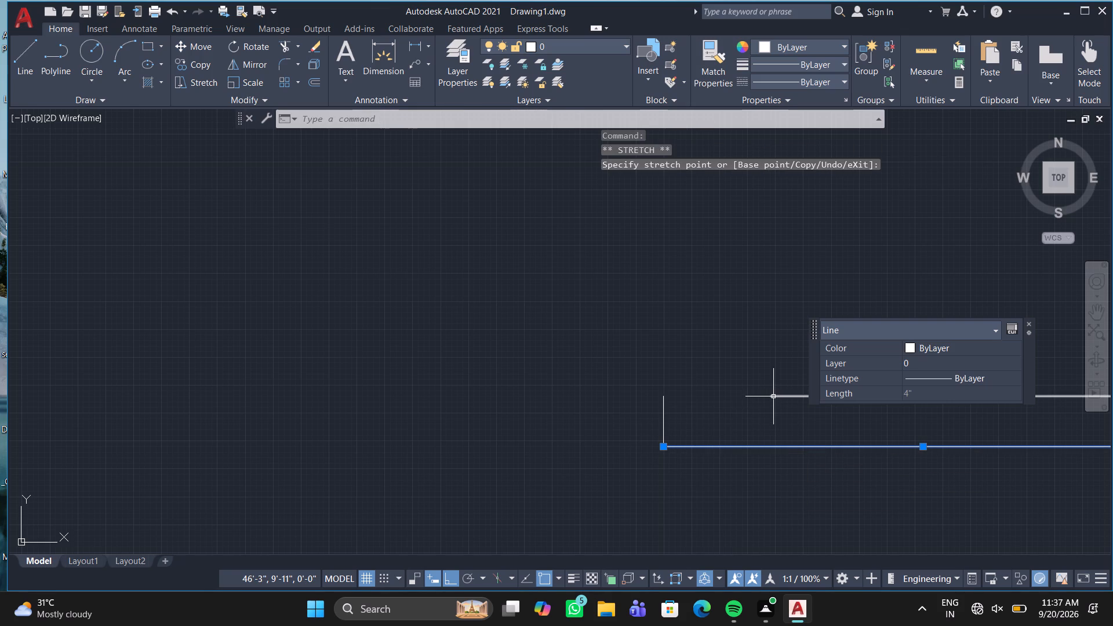
left_click(773, 396)
left_click(774, 395)
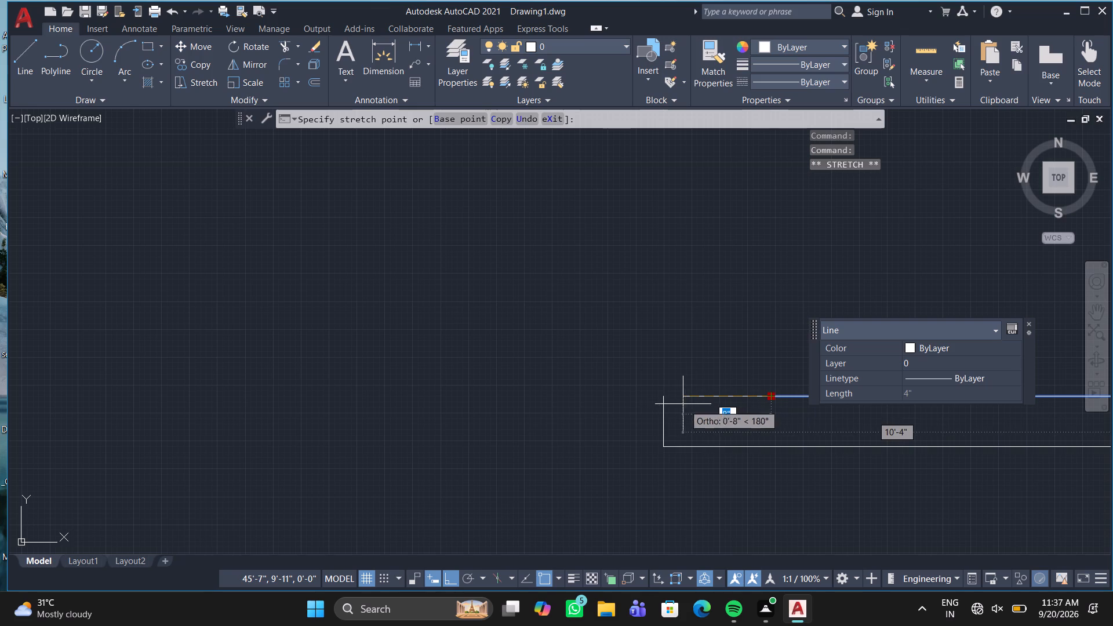
left_click(663, 401)
key("Escape")
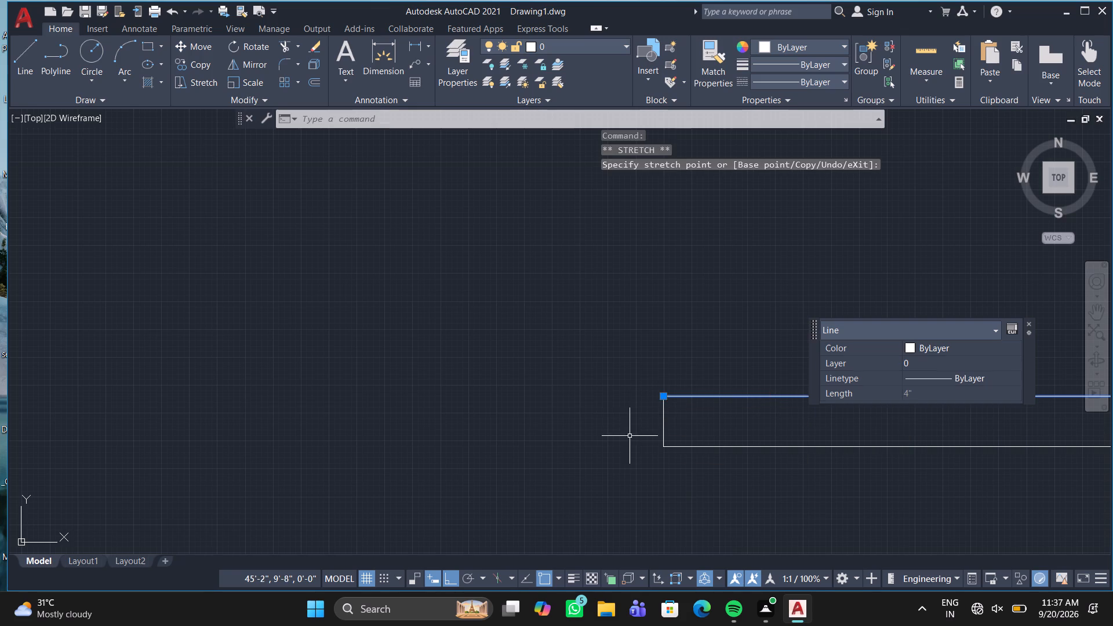
Draw door jamb lines about 3' apart across the west partition of the upper small room, joined along the partition's east line.
scroll(663, 494, "down", 4)
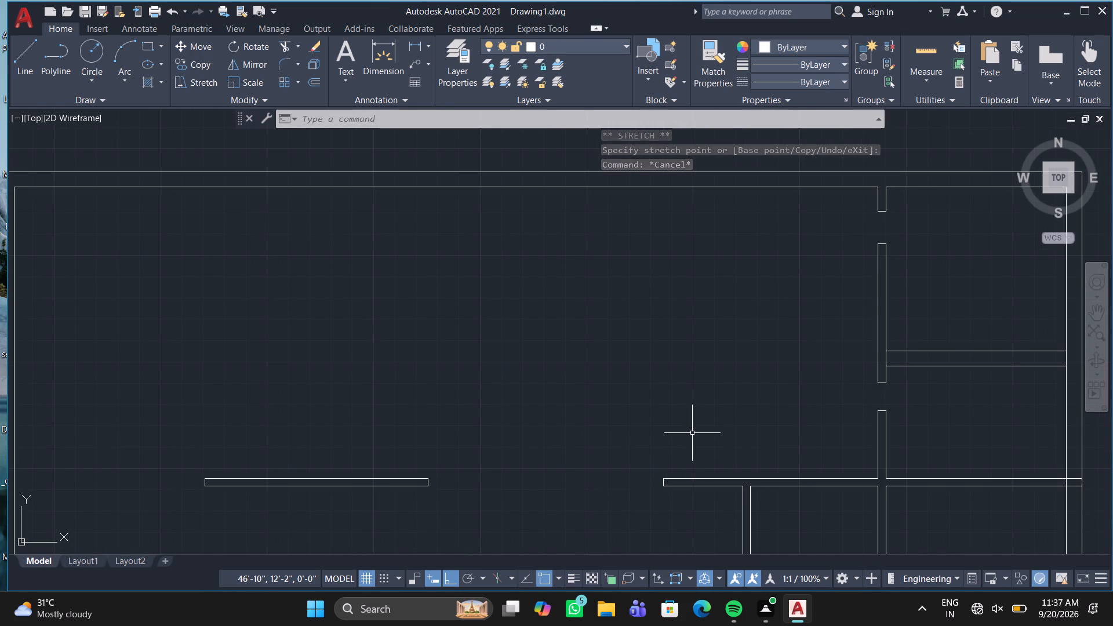
middle_click_drag(699, 421, 698, 311)
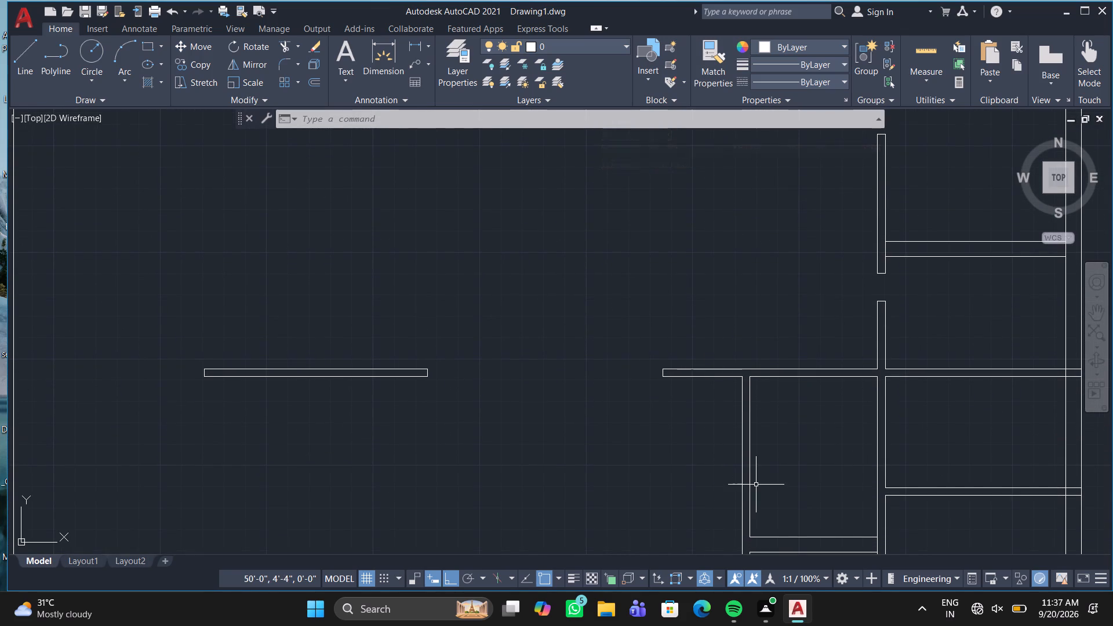
middle_click_drag(777, 482, 779, 479)
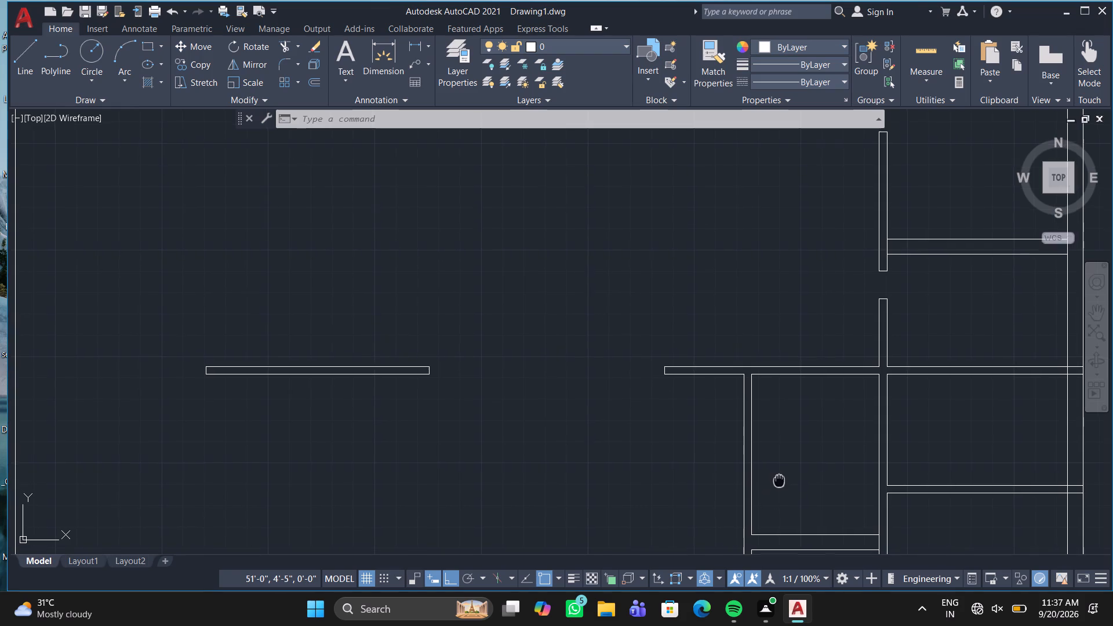
middle_click_drag(779, 479, 770, 402)
key("l")
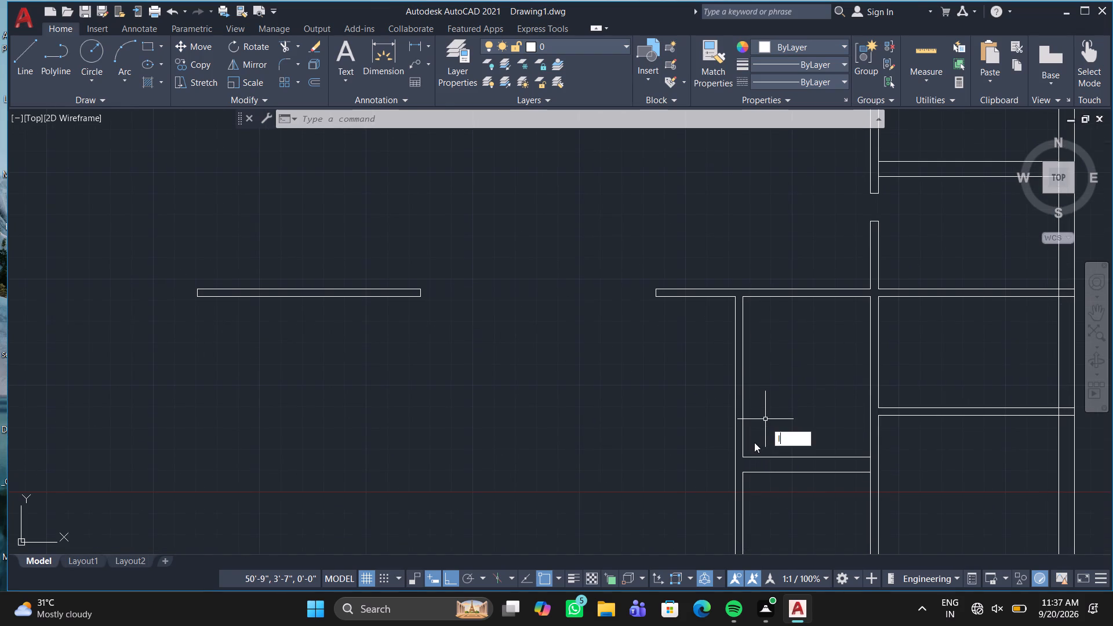
key("Return")
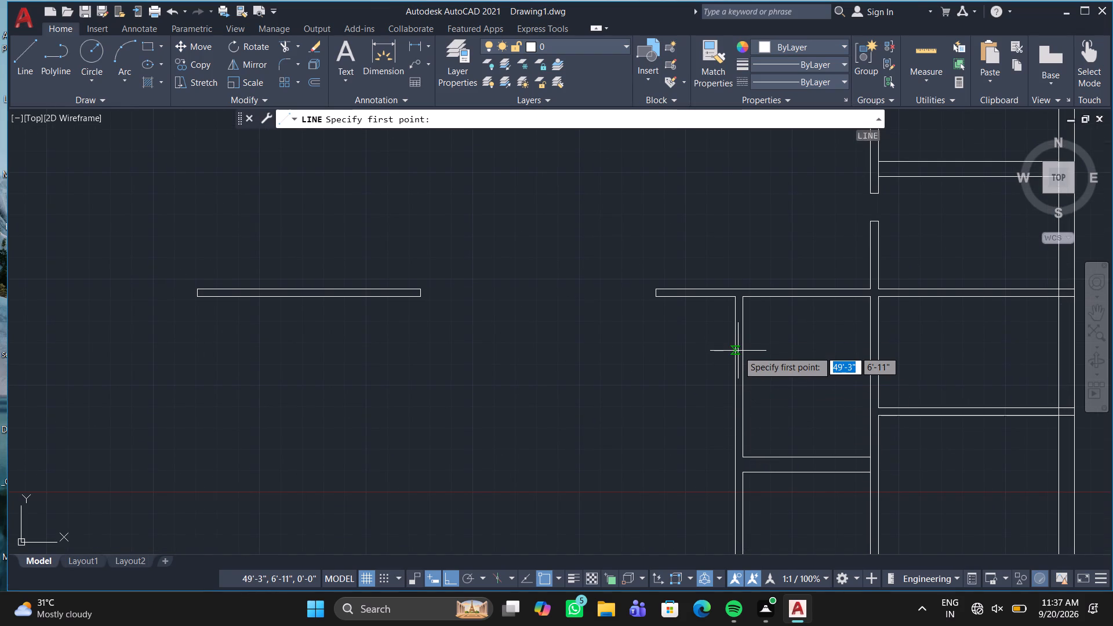
left_click(738, 344)
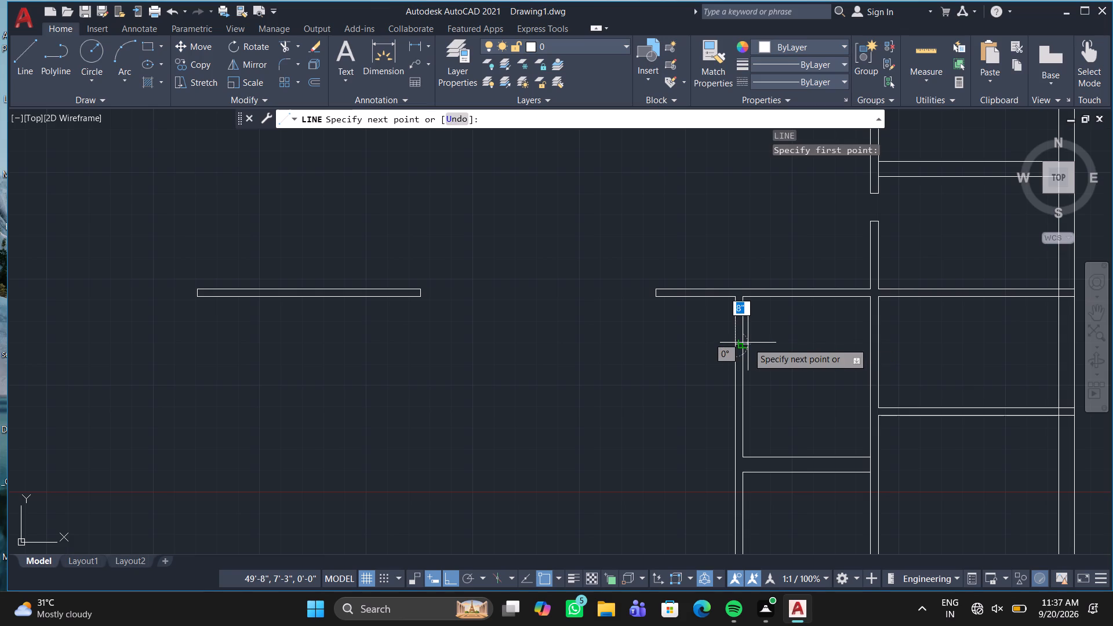
scroll(748, 344, "up", 3)
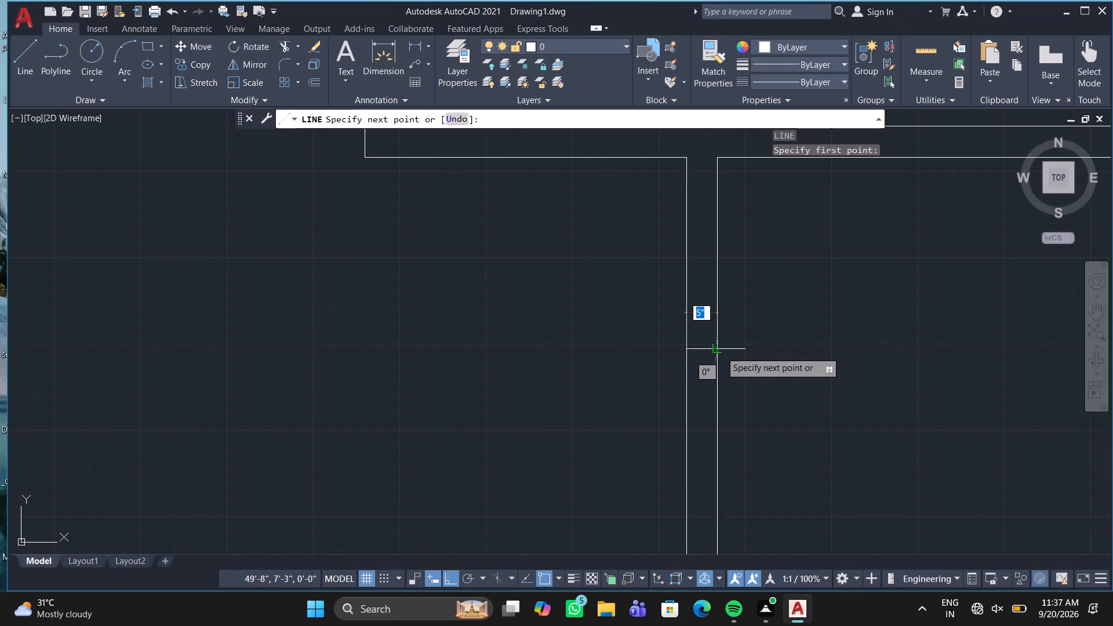
left_click(721, 351)
middle_click_drag(694, 446, 771, 243)
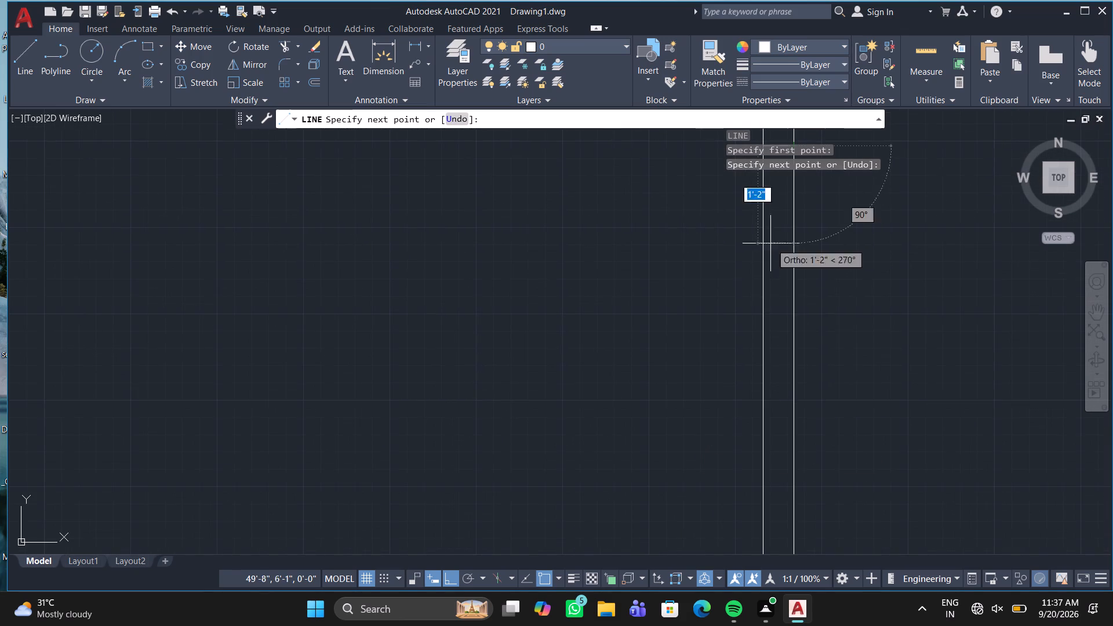
scroll(792, 417, "down", 2)
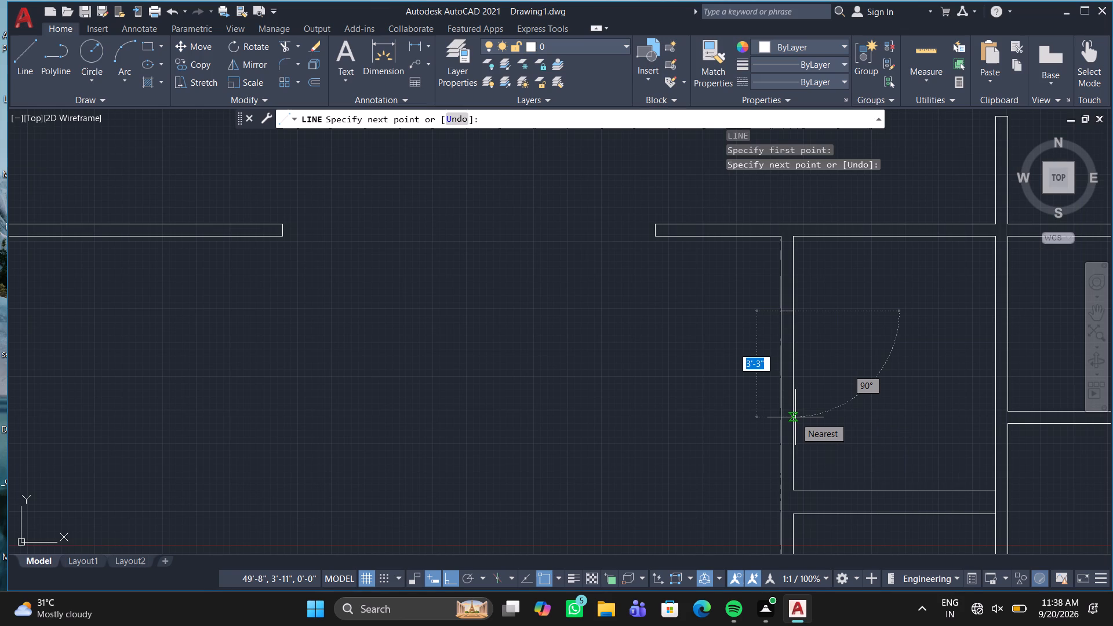
left_click(795, 407)
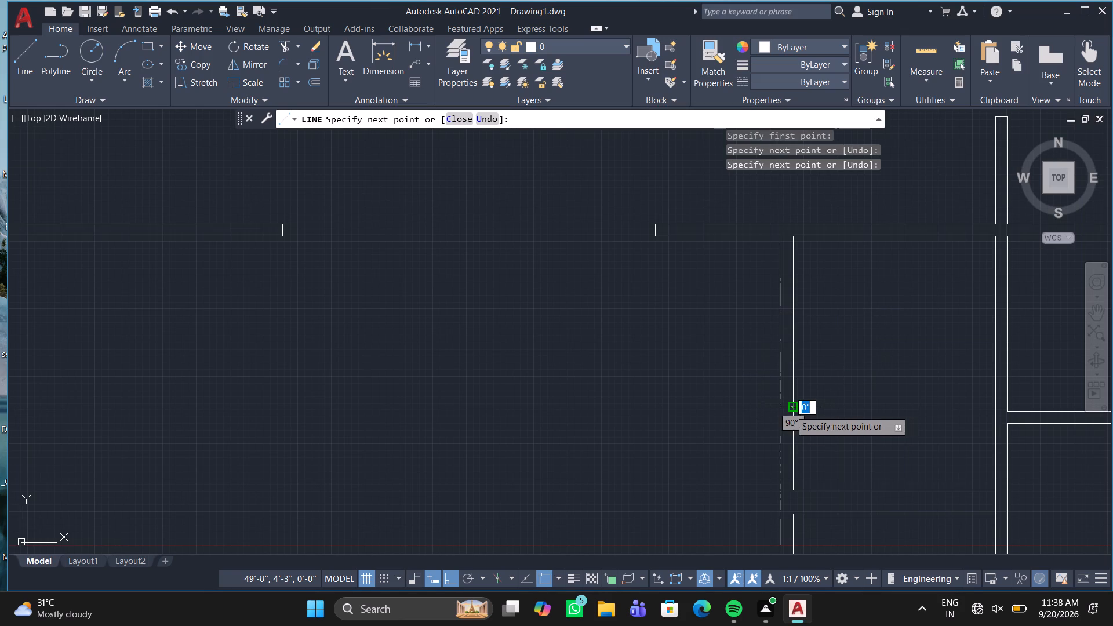
left_click(782, 412)
key("space")
Draw door jamb lines about 2'-1" apart across the west partition of the lower small room, joined along the partition's west line.
scroll(766, 437, "down", 2)
middle_click_drag(766, 438, 781, 267)
scroll(766, 438, "up", 1)
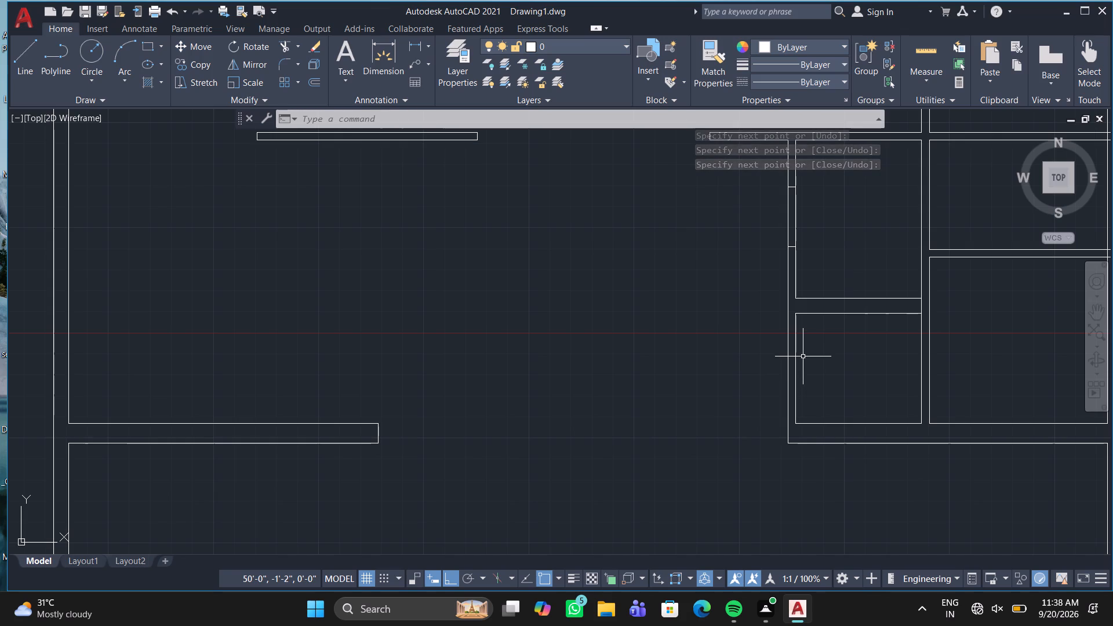
key("l")
key("Return")
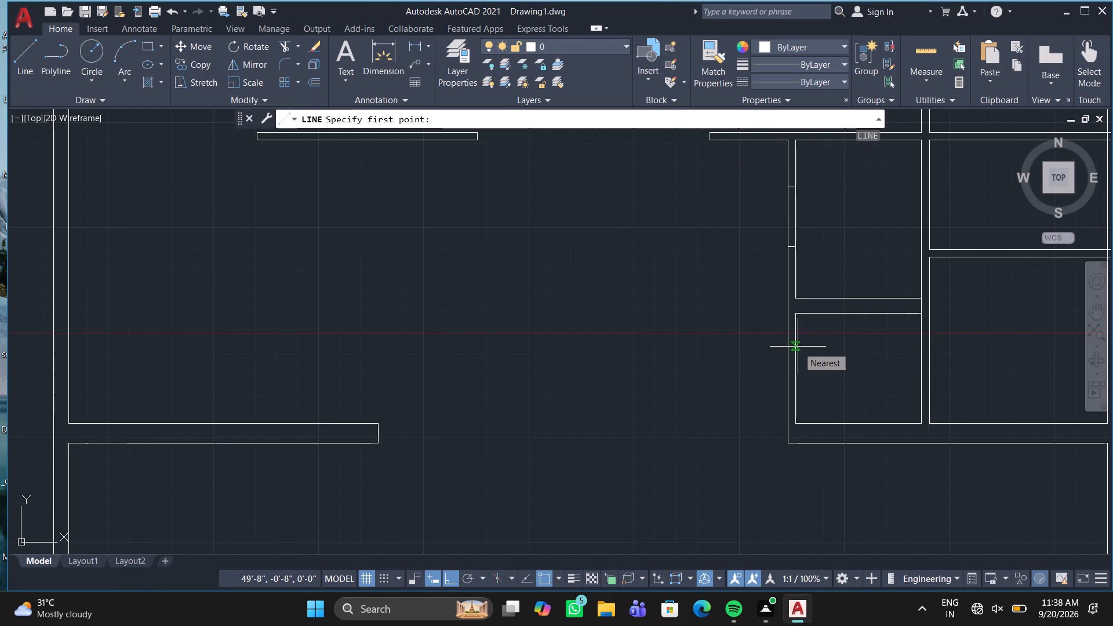
scroll(798, 347, "up", 1)
left_click(794, 335)
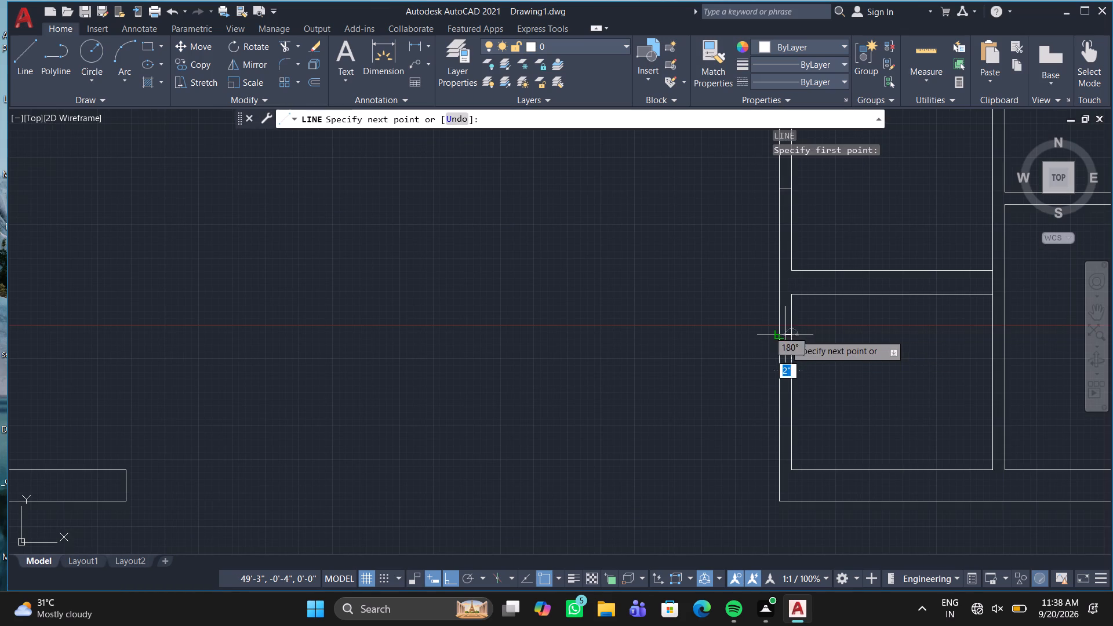
left_click(783, 334)
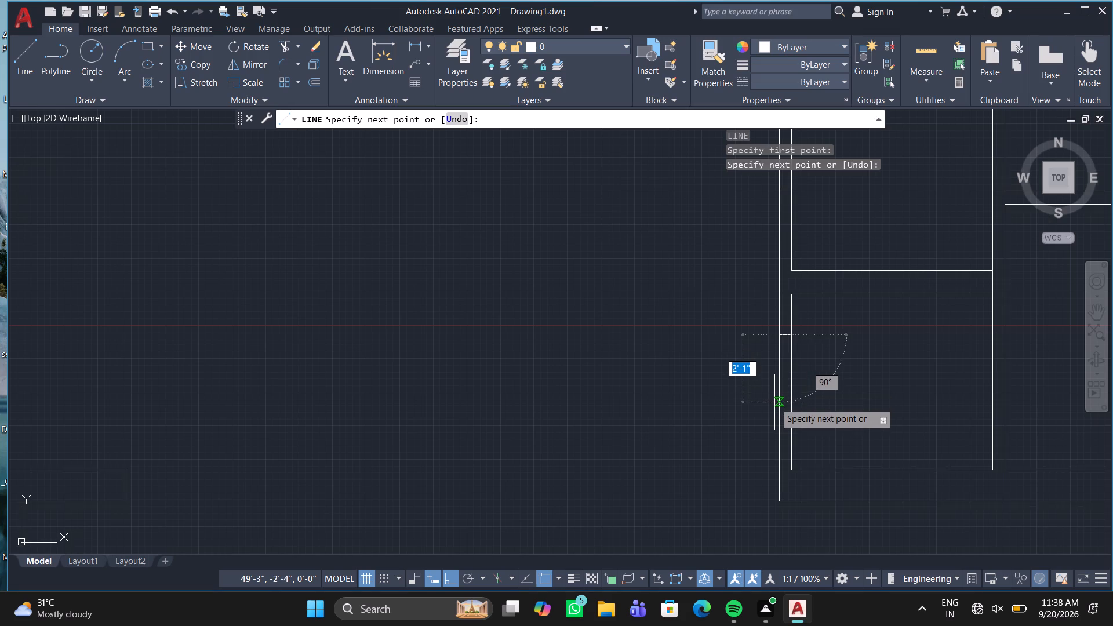
left_click(774, 404)
left_click(788, 400)
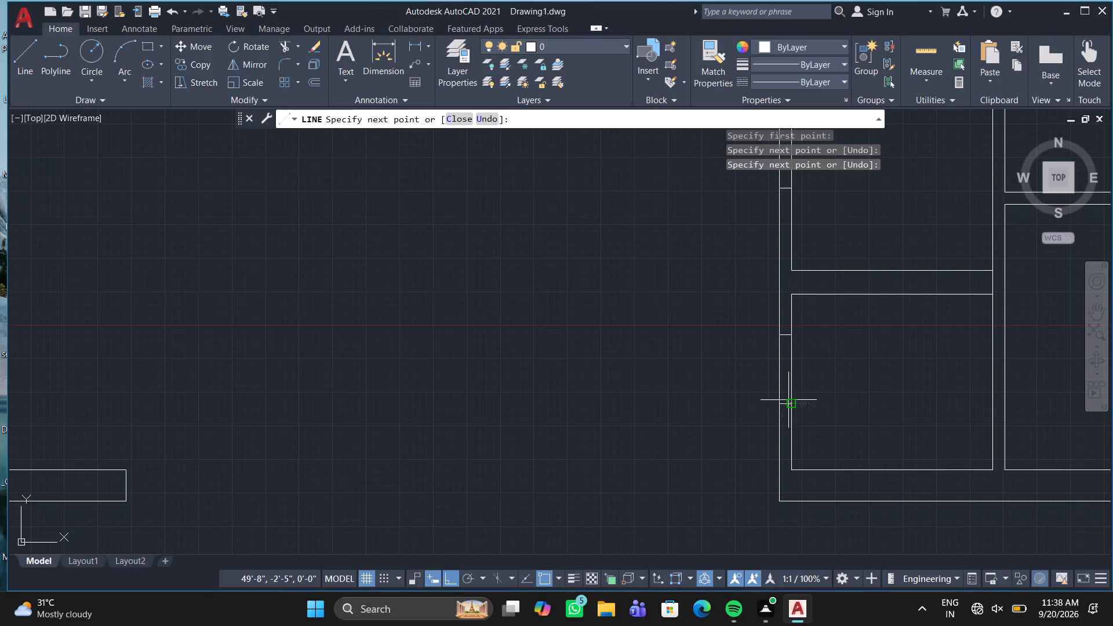
key("Escape")
scroll(716, 512, "down", 1)
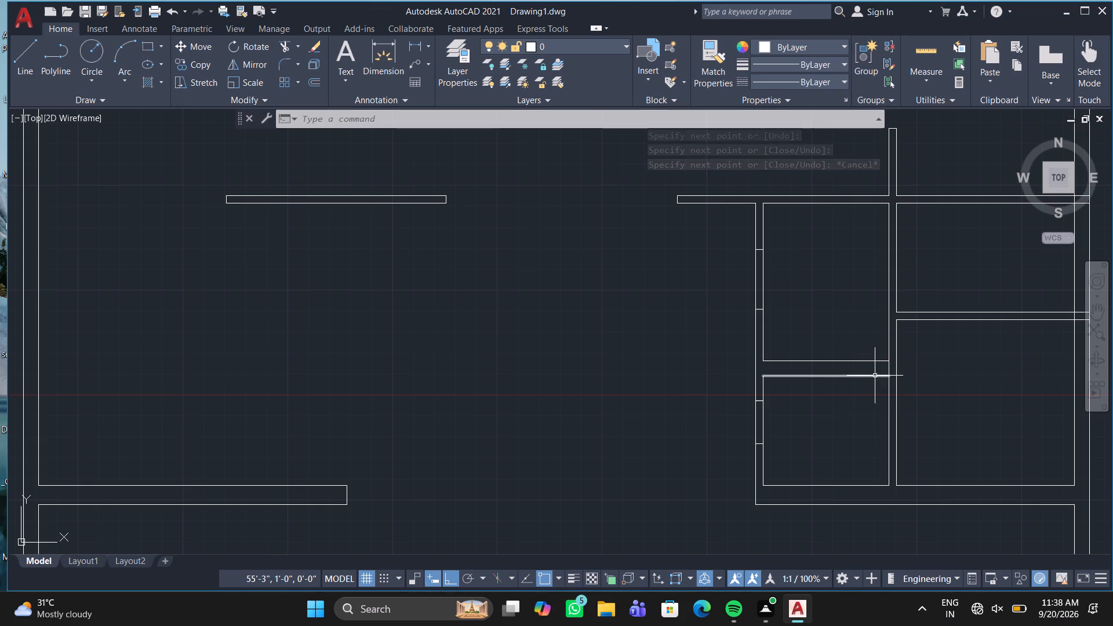
Trim the west line of the small rooms' east partition where the cross wall between the upper and lower small rooms meets it.
scroll(882, 369, "up", 2)
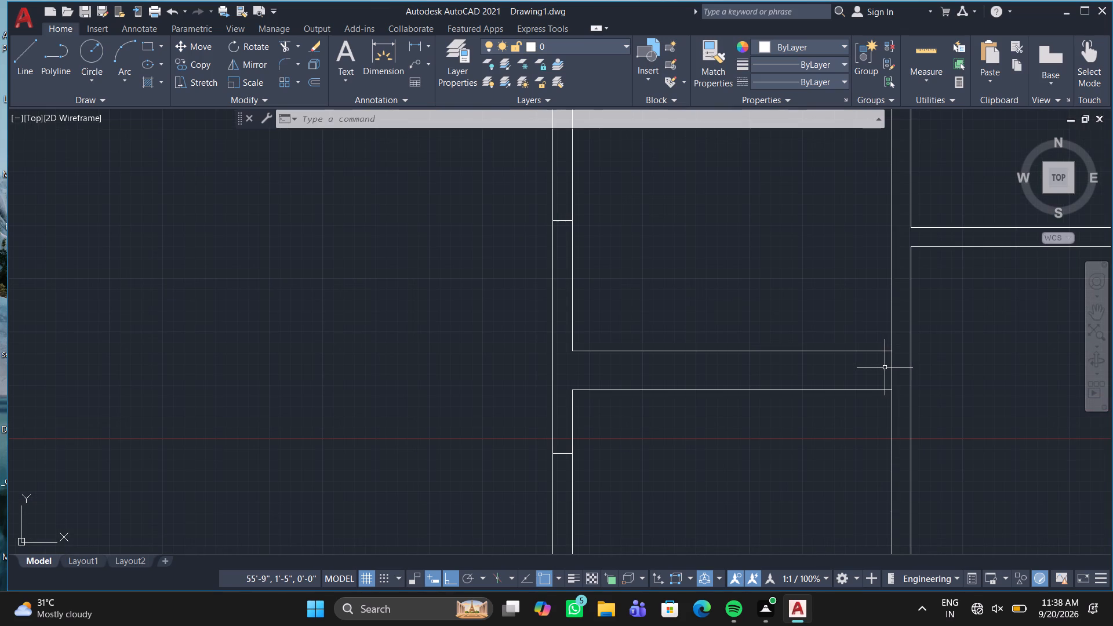
type("tr")
key("Return")
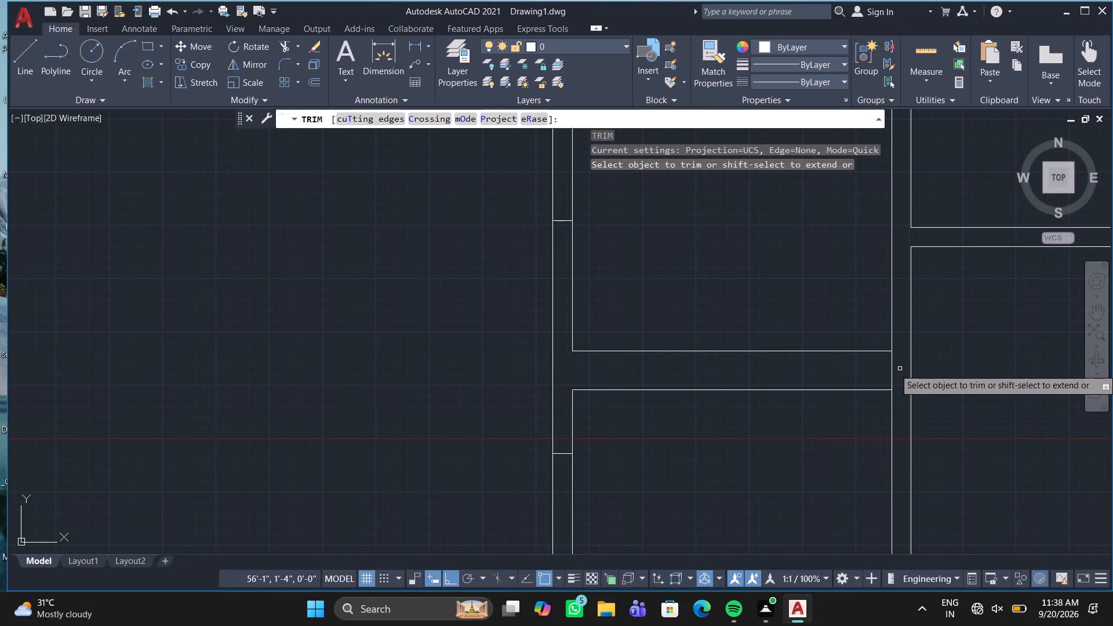
left_click_drag(898, 367, 866, 367)
left_click(866, 367)
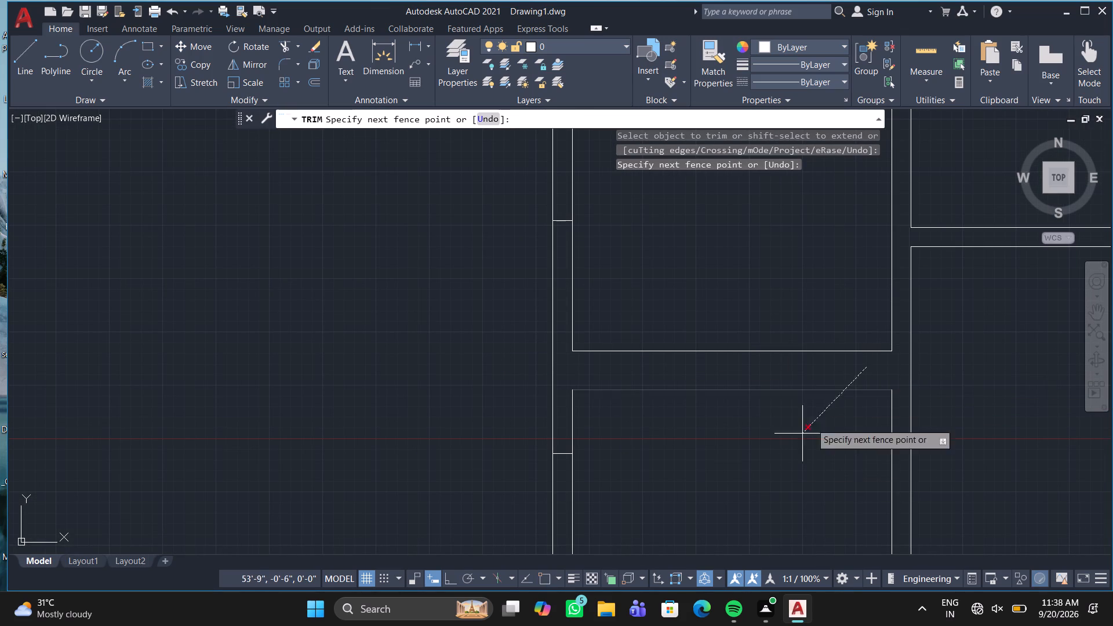
left_click(844, 372)
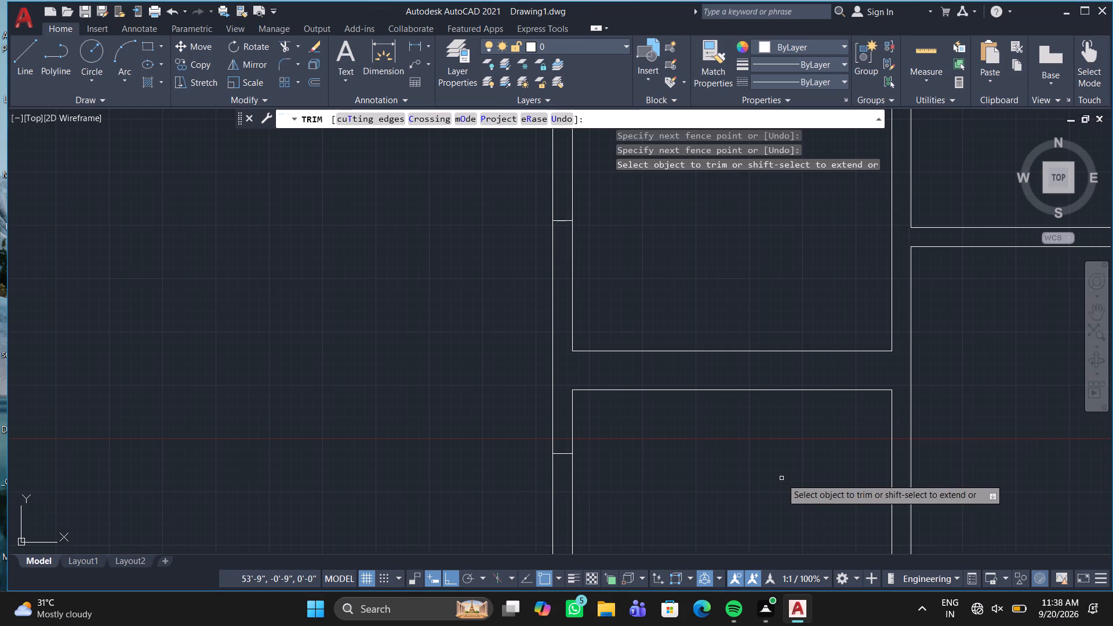
scroll(750, 202, "down", 1)
middle_click_drag(732, 210, 417, 576)
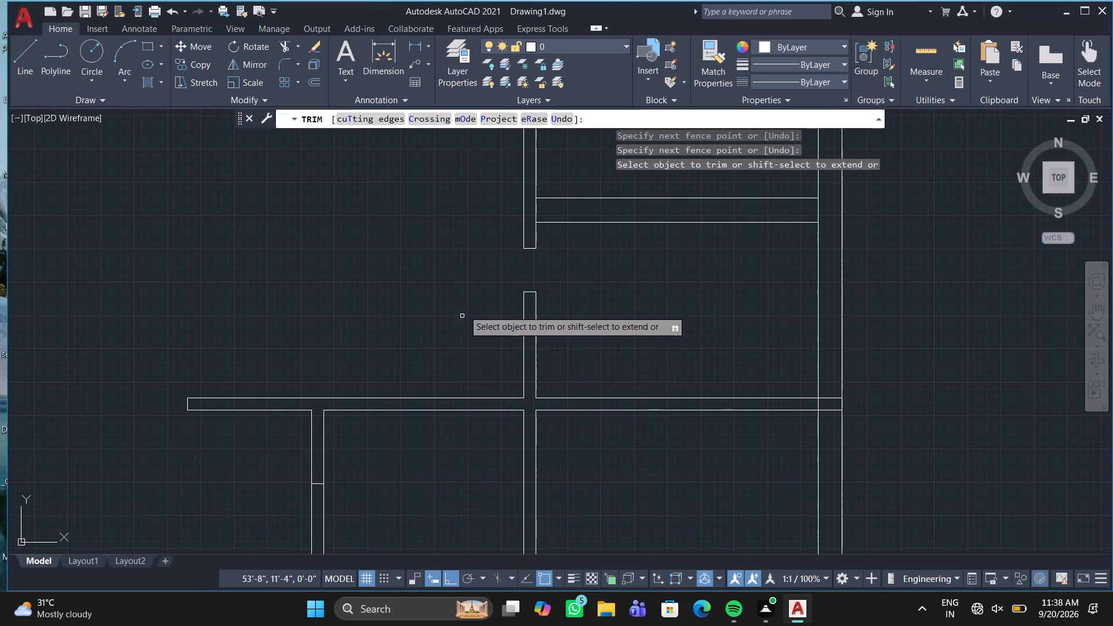
scroll(536, 281, "up", 2)
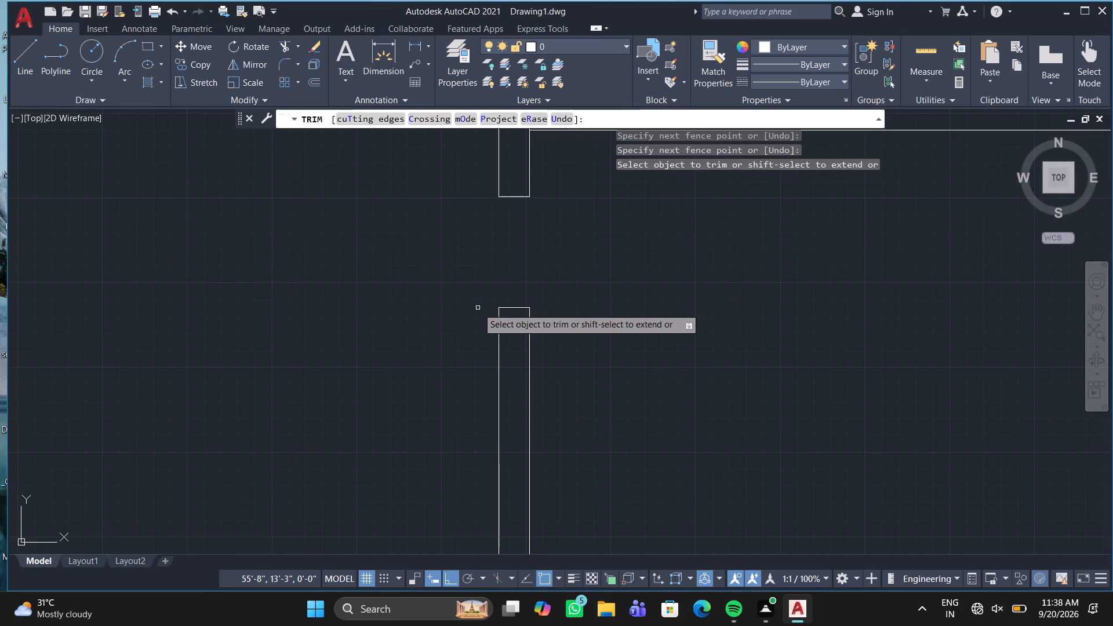
key("Escape")
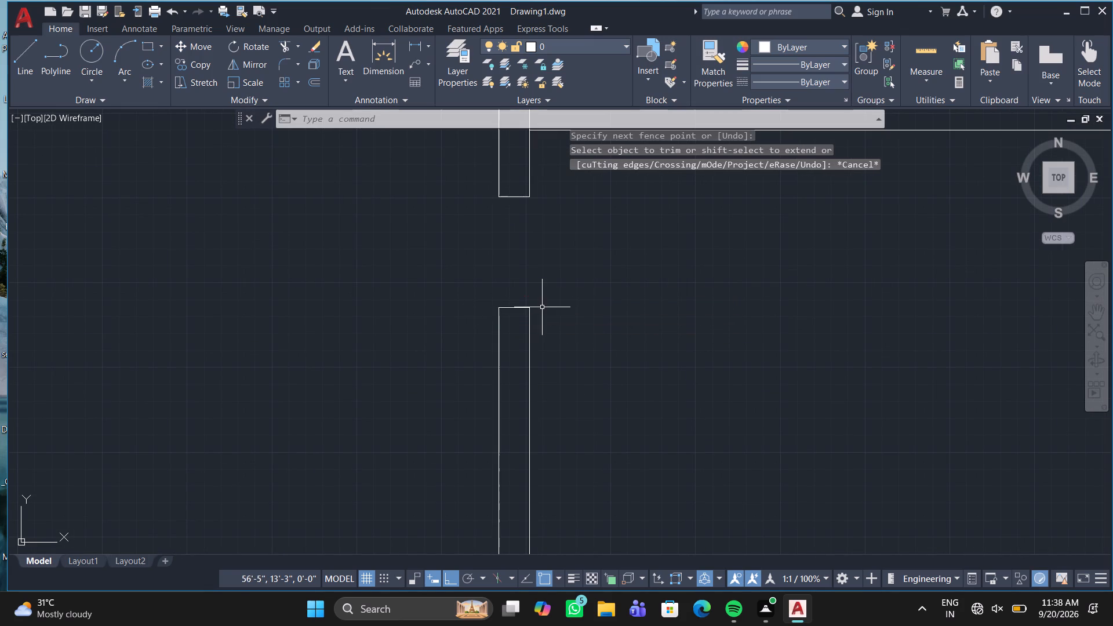
Shorten the partition stub south of the lower door opening by about 5", moving its end cap south and trimming both wall lines above it.
double_click(516, 306)
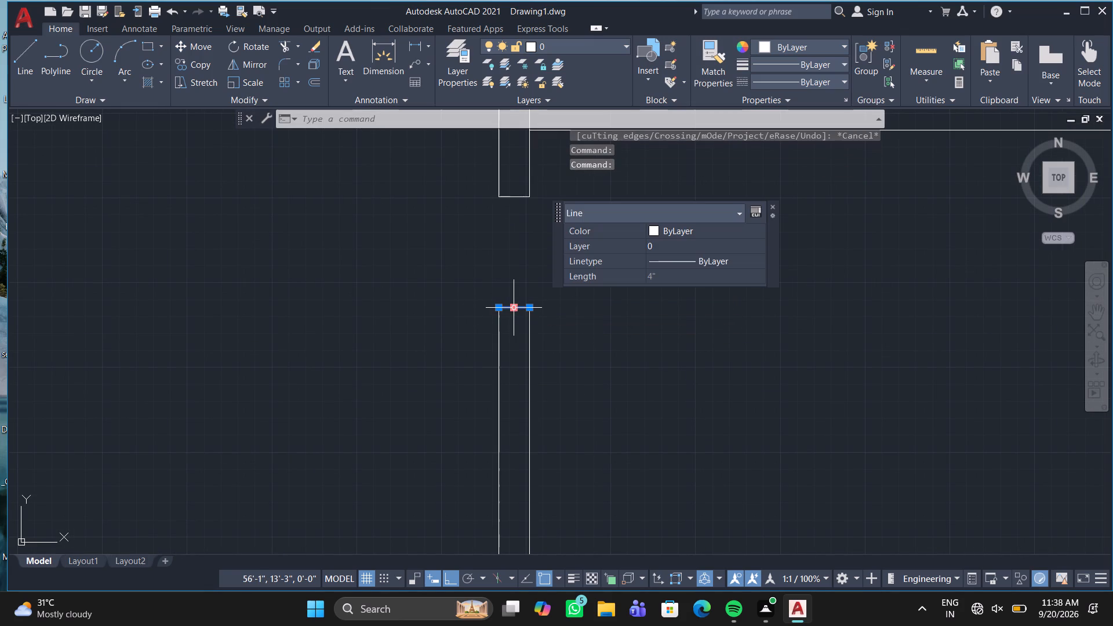
left_click(516, 306)
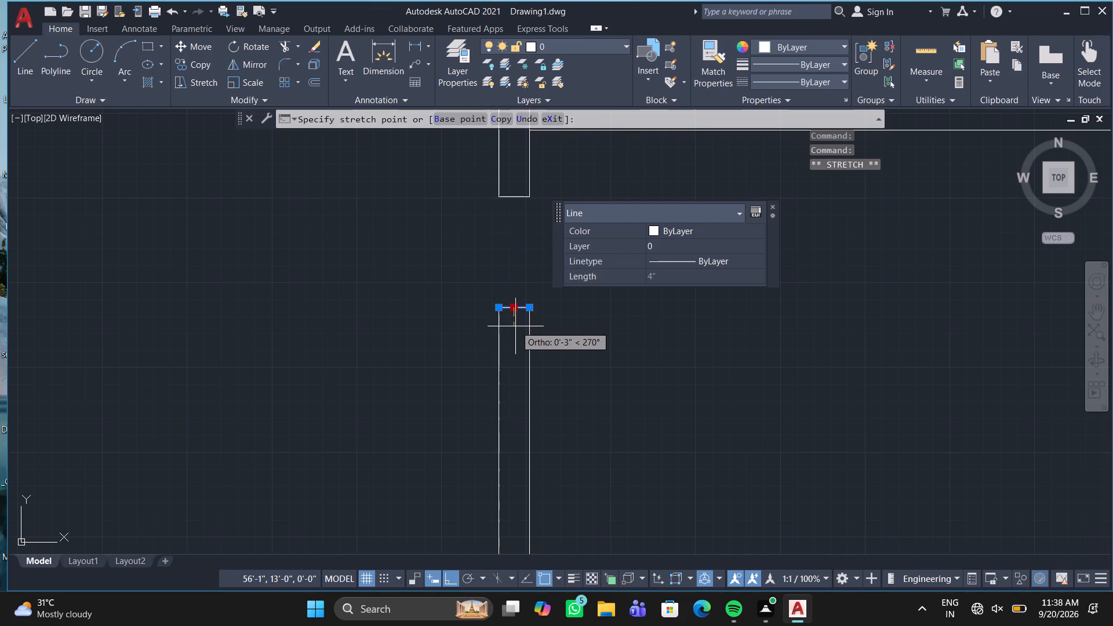
left_click(515, 344)
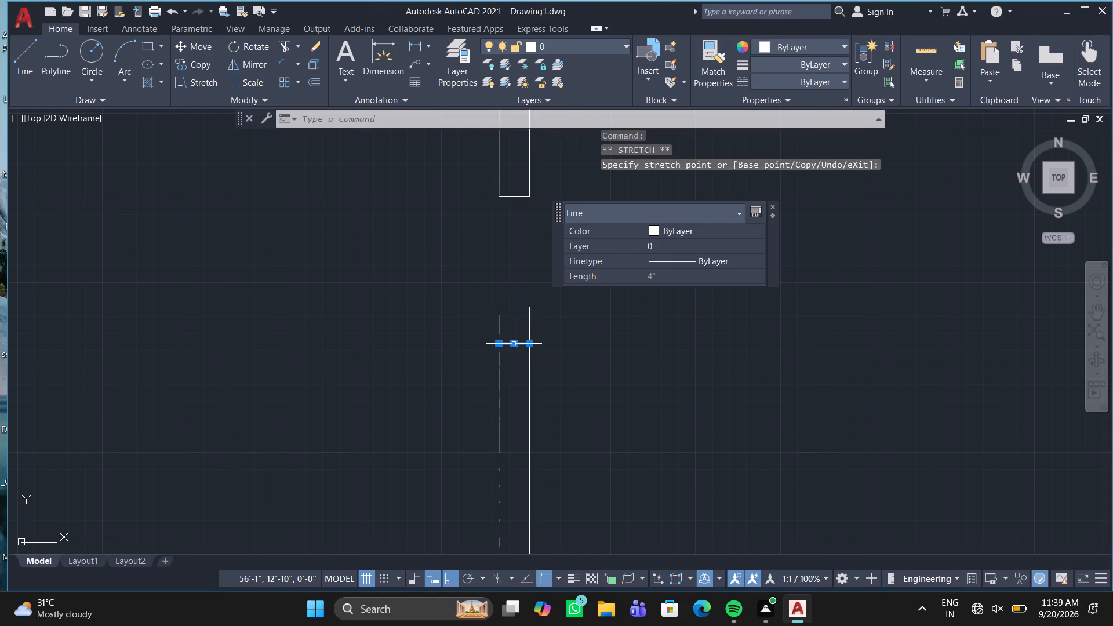
scroll(522, 314, "down", 1)
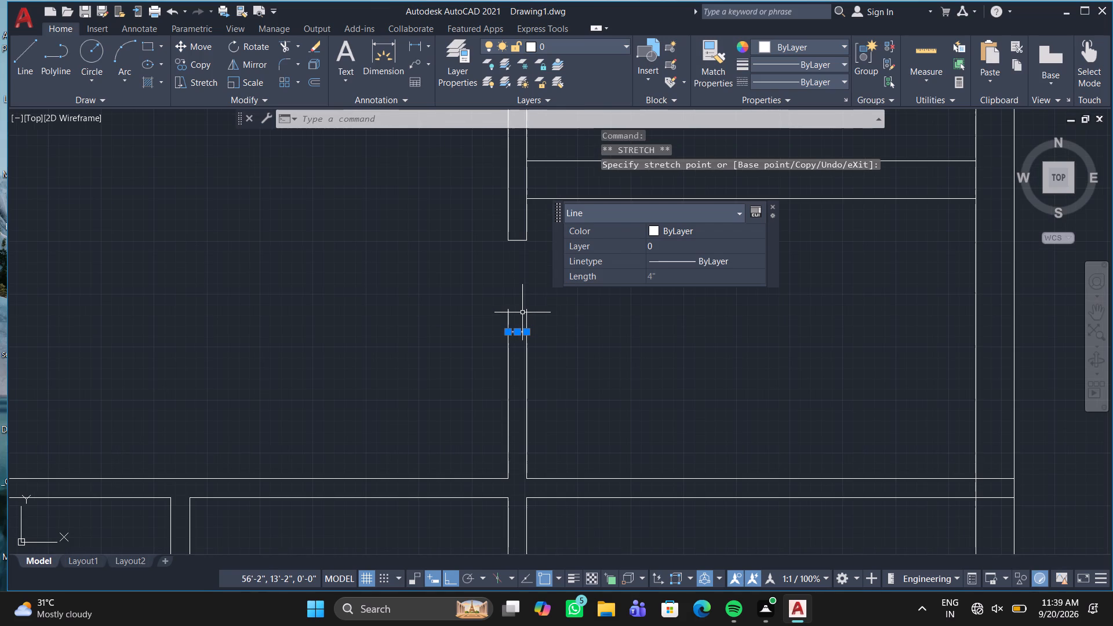
key("space")
key("Escape")
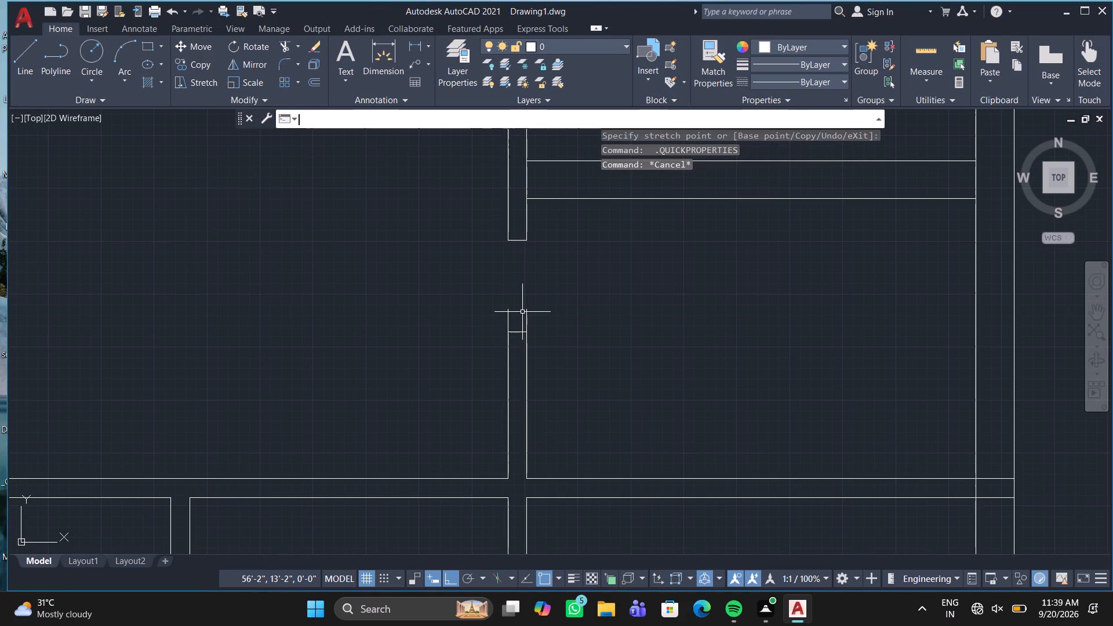
type("tr")
key("Return")
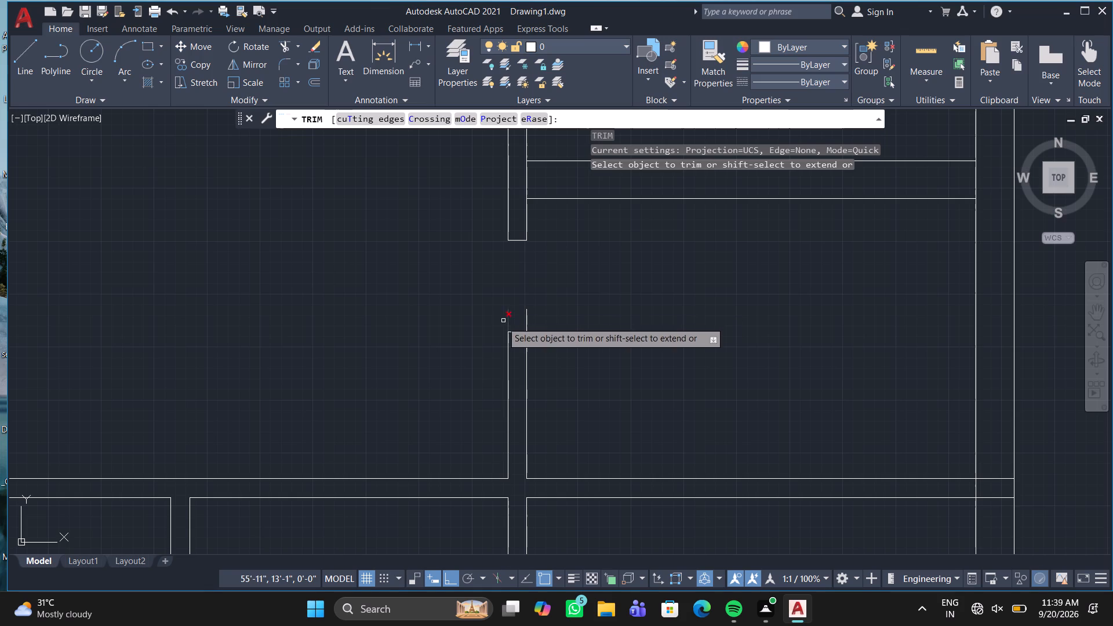
left_click_drag(501, 322, 591, 312)
scroll(328, 311, "down", 2)
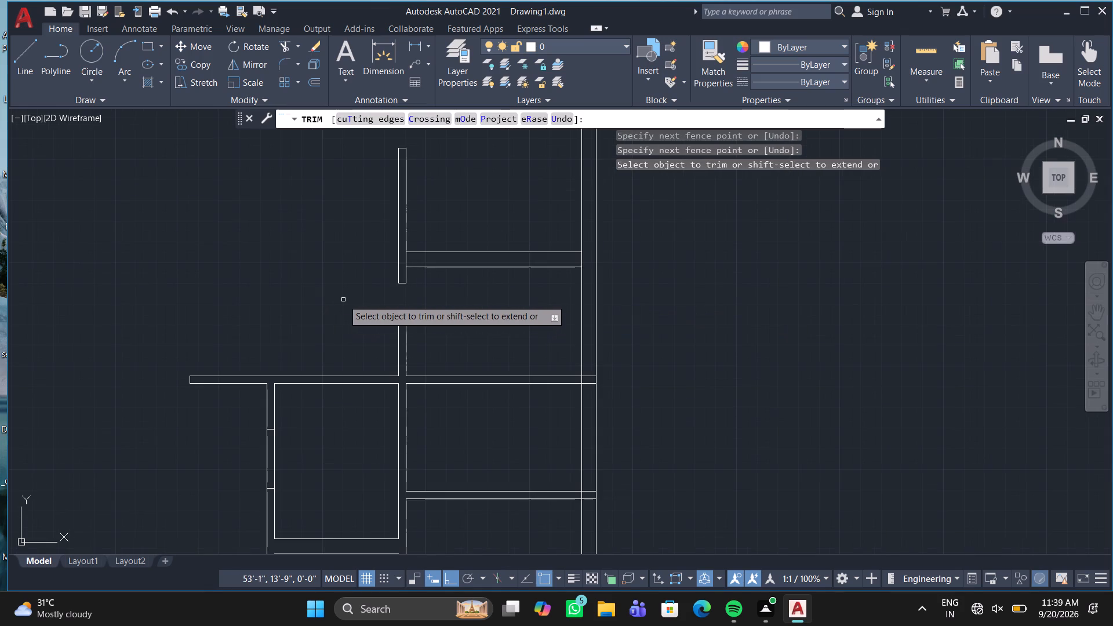
scroll(343, 300, "down", 1)
middle_click_drag(343, 300, 358, 376)
key("space")
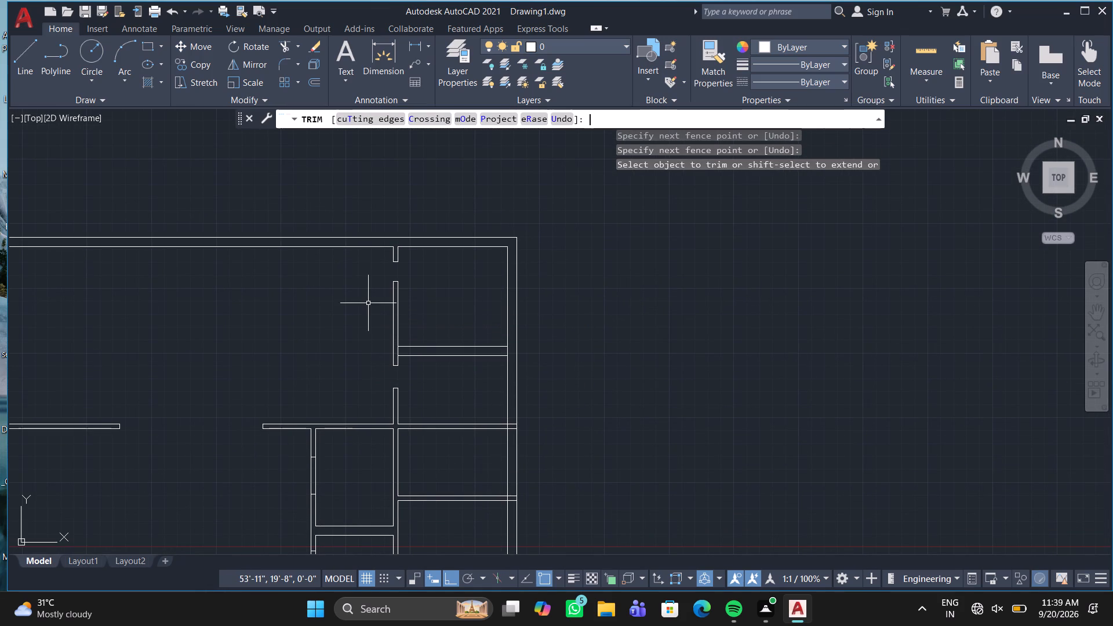
Shorten the partition piece south of the upper door opening by about 6", moving its north end cap down and trimming the wall lines beyond it.
scroll(387, 286, "up", 5)
left_click(419, 236)
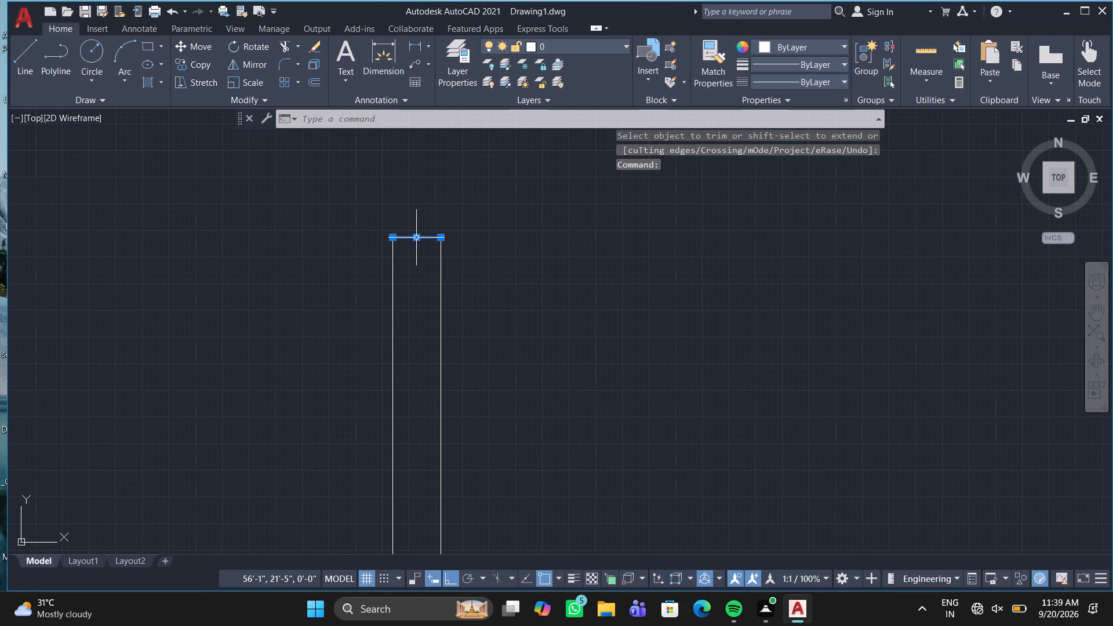
left_click(419, 236)
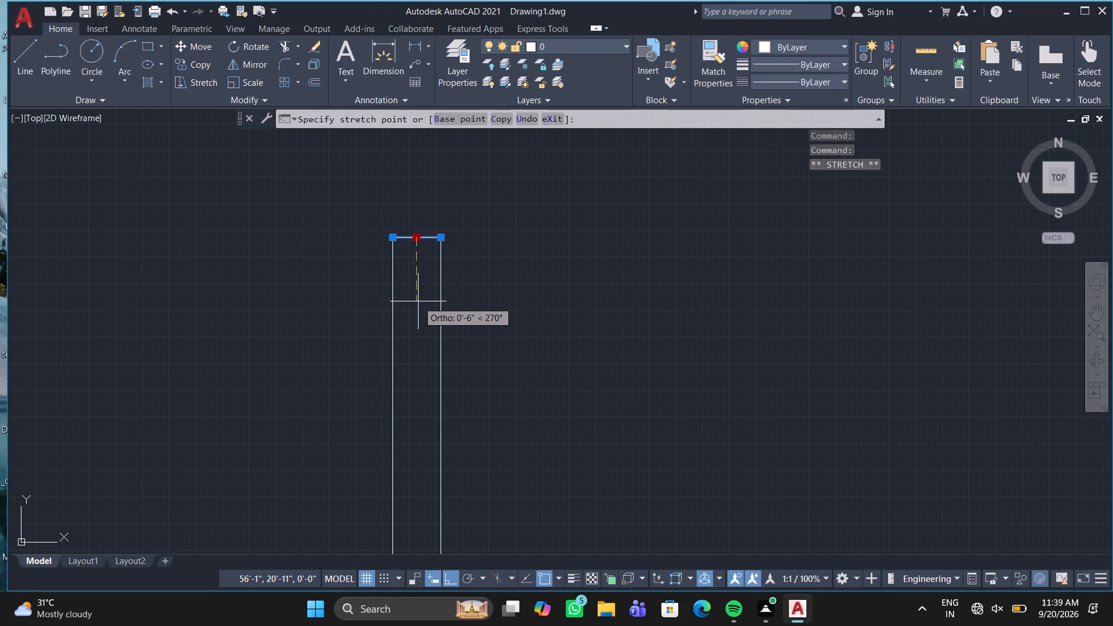
double_click(418, 301)
type("tr")
key("Return")
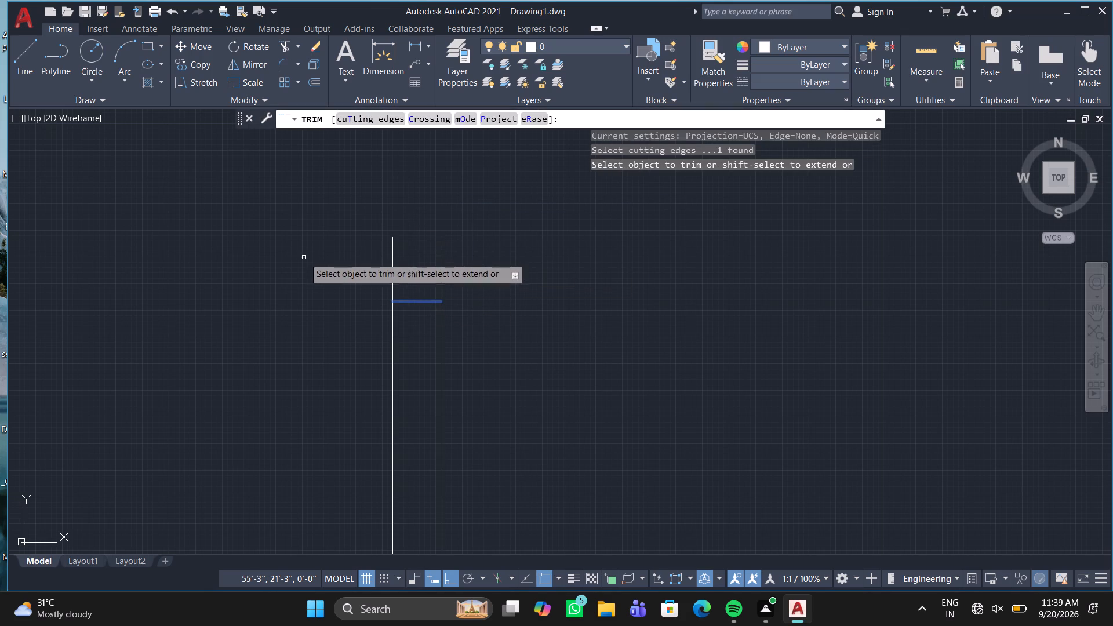
left_click_drag(304, 257, 543, 287)
scroll(534, 282, "down", 4)
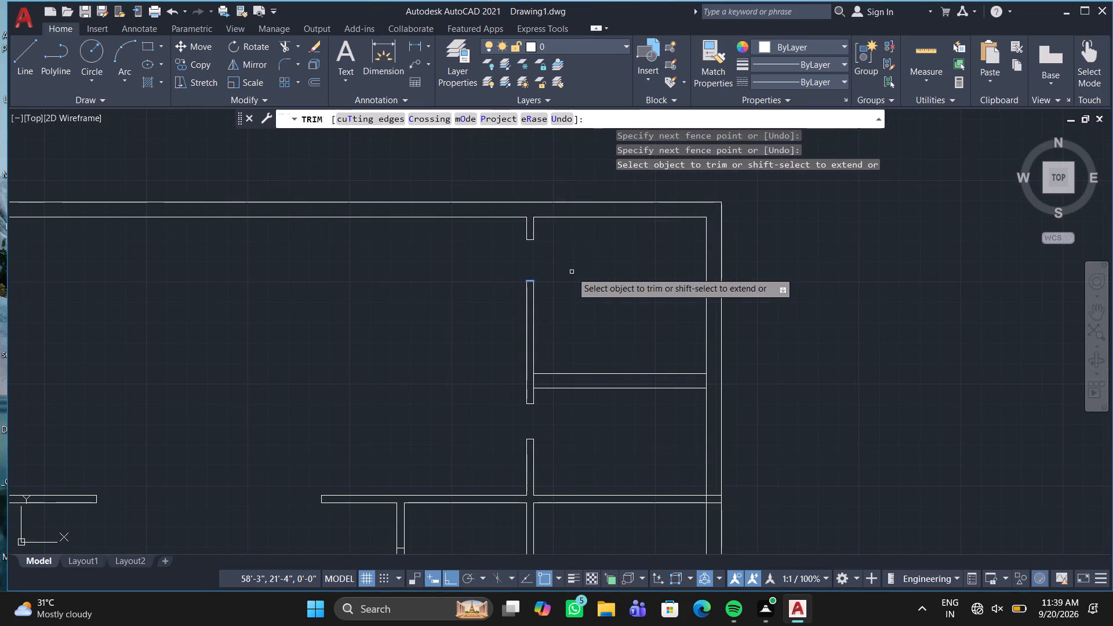
key("Escape")
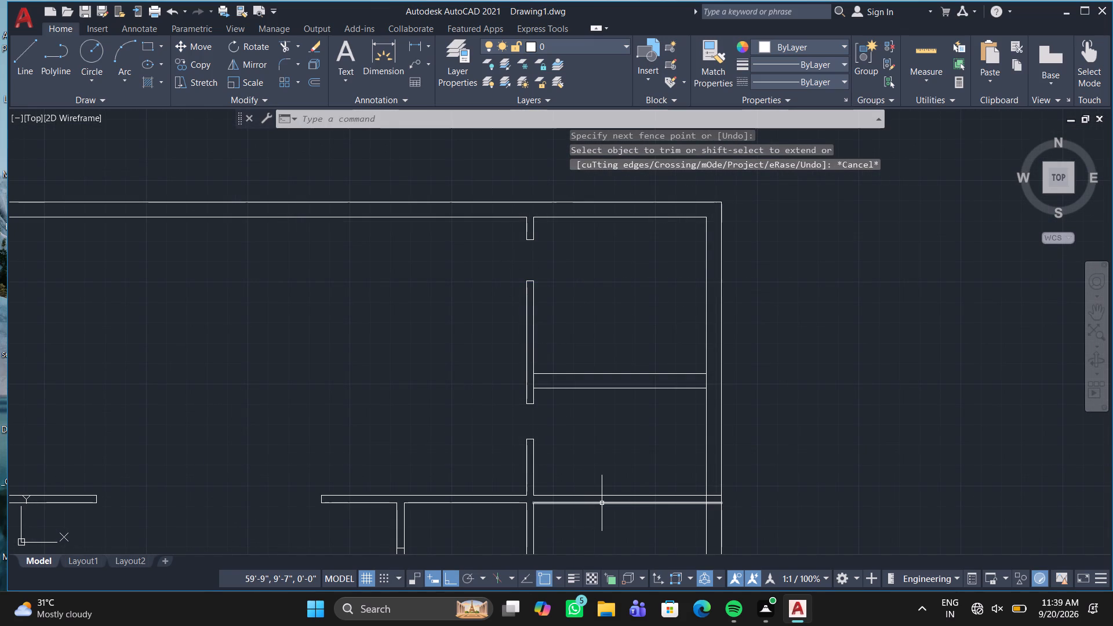
Trim the east outer wall's inner line between the two lines of the northernmost cross wall.
type("tr")
key("Return")
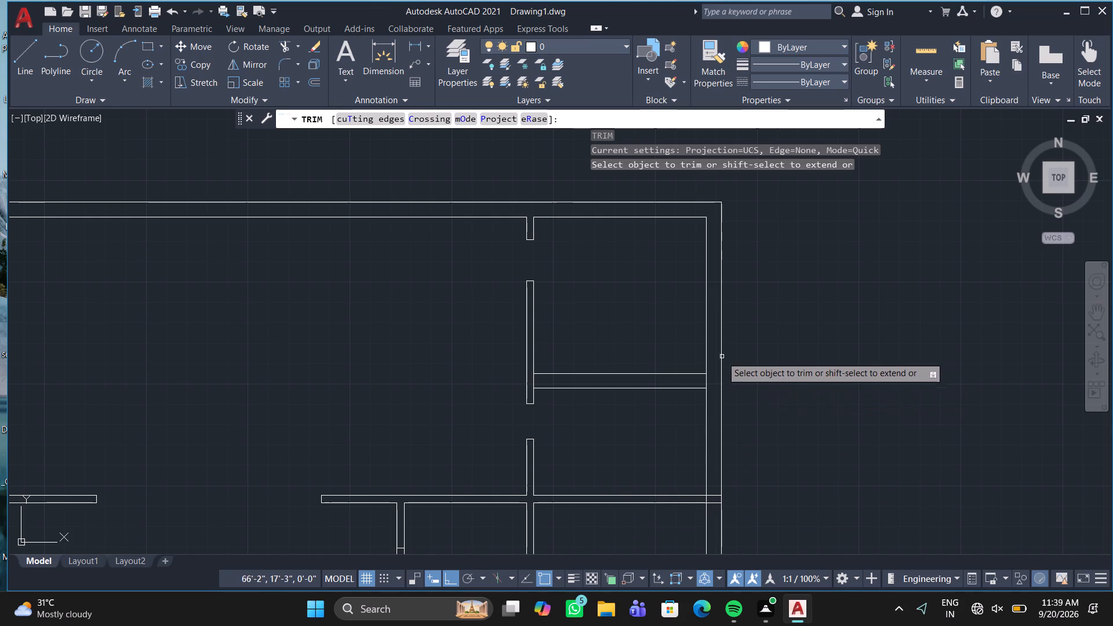
left_click(707, 383)
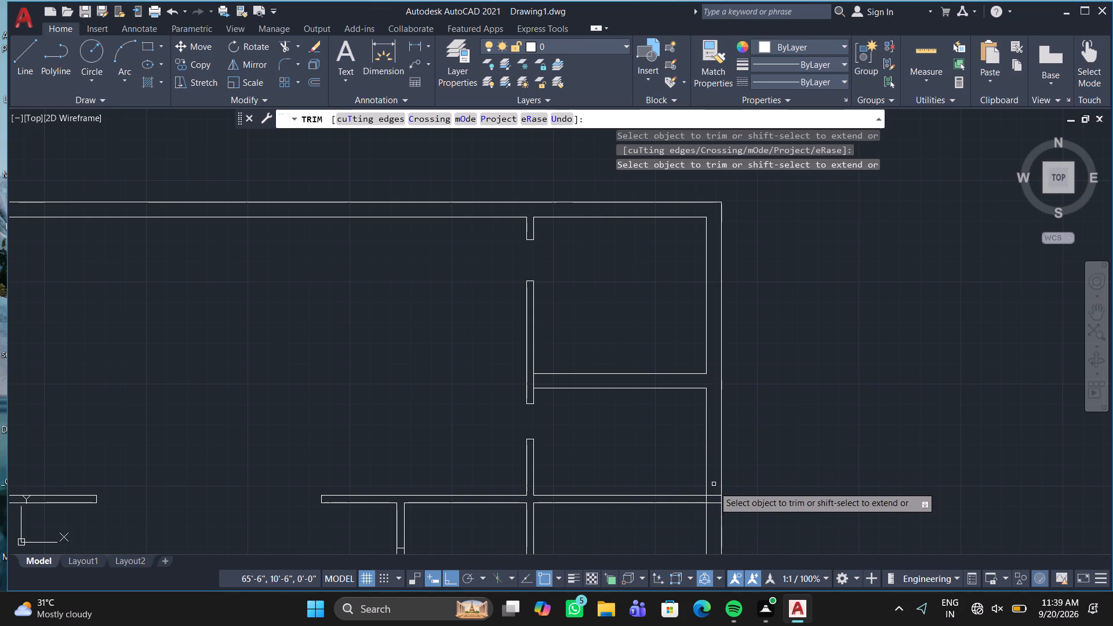
Trim the middle cross wall's line ends inside the east outer wall and the outer wall's inner line across that junction.
middle_click_drag(714, 493, 725, 351)
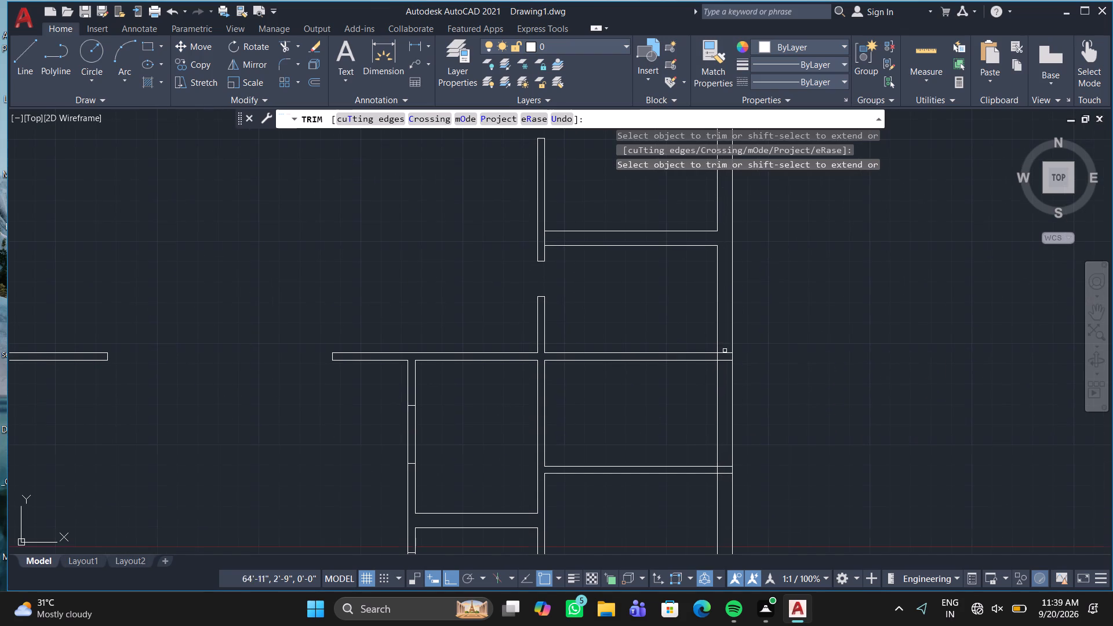
scroll(723, 370, "up", 3)
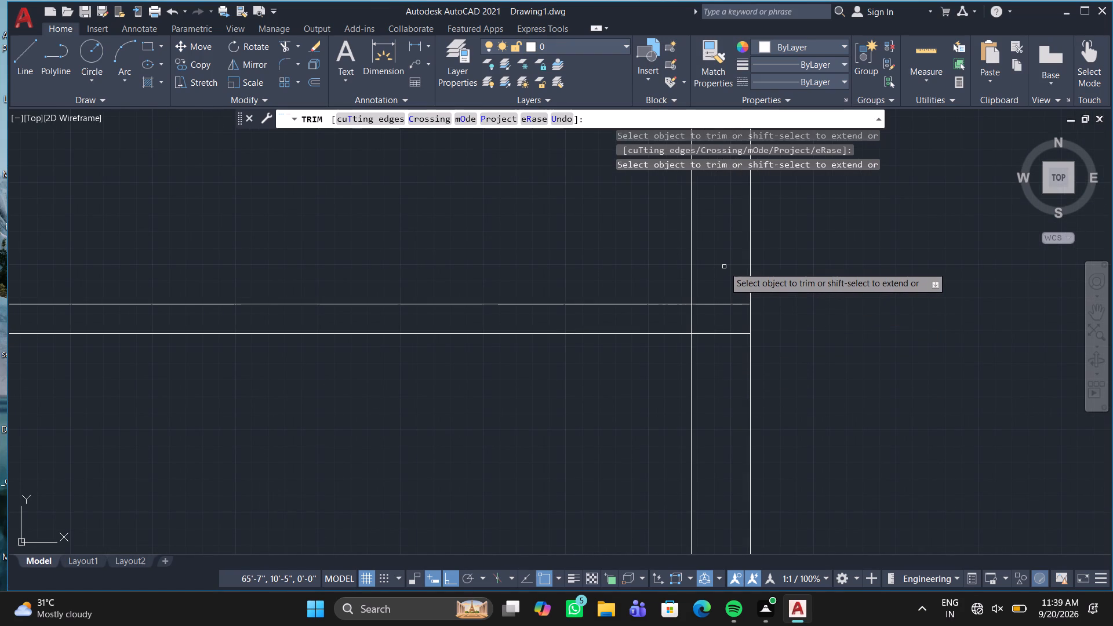
left_click_drag(720, 270, 730, 363)
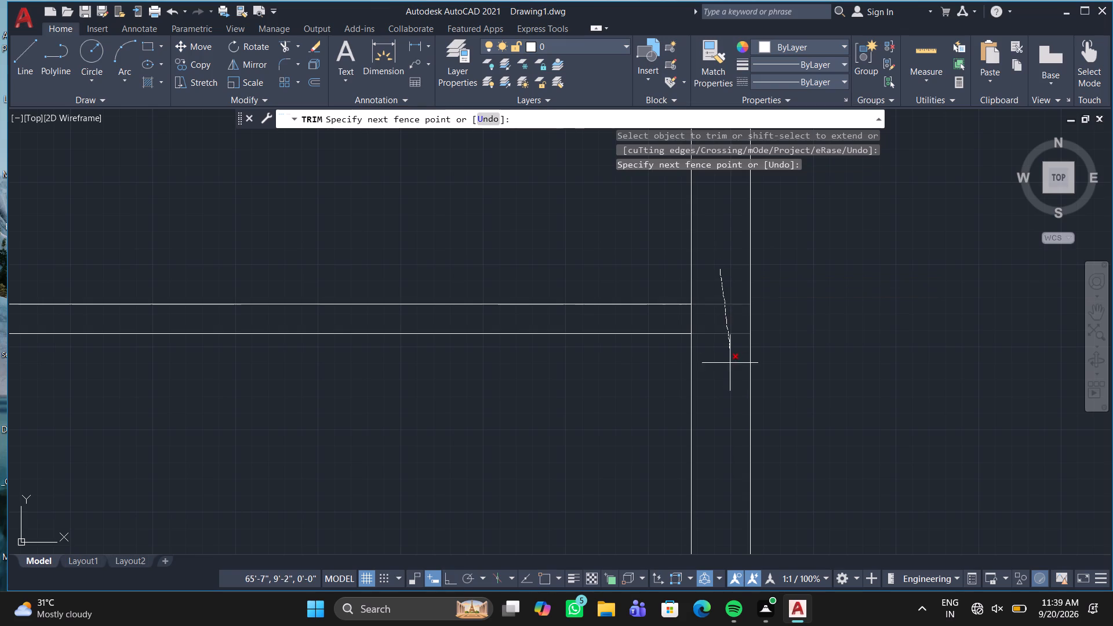
left_click_drag(730, 363, 730, 363)
left_click(690, 319)
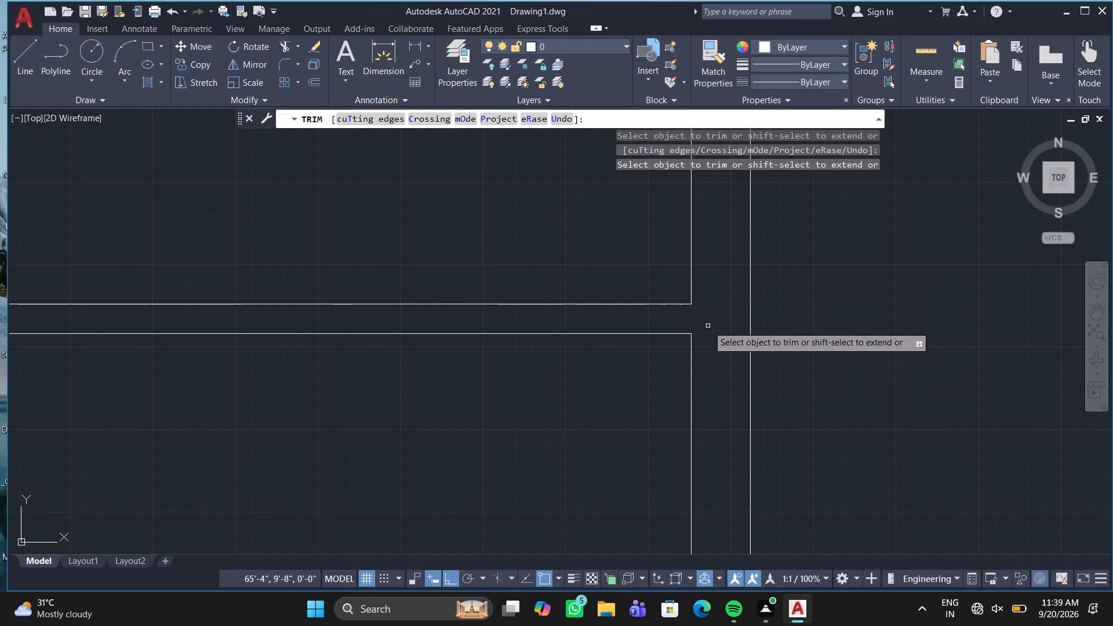
Trim the next cross wall to the south at the east outer wall, removing its line ends and the inner wall line across the junction.
scroll(708, 329, "down", 2)
middle_click_drag(709, 331, 719, 233)
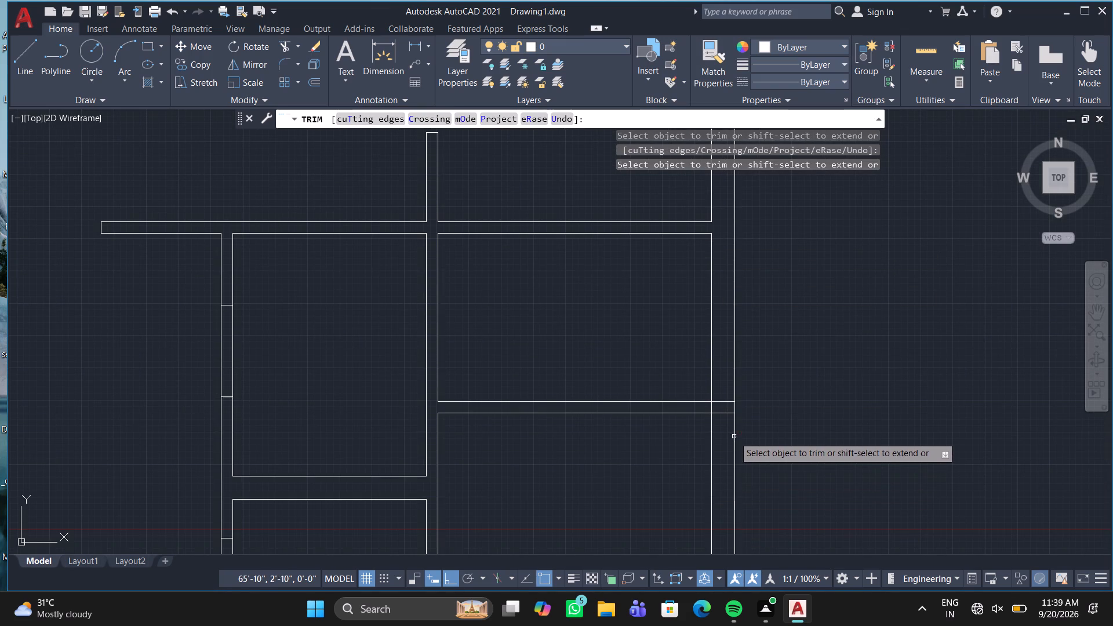
scroll(732, 429, "up", 4)
left_click_drag(682, 262, 672, 358)
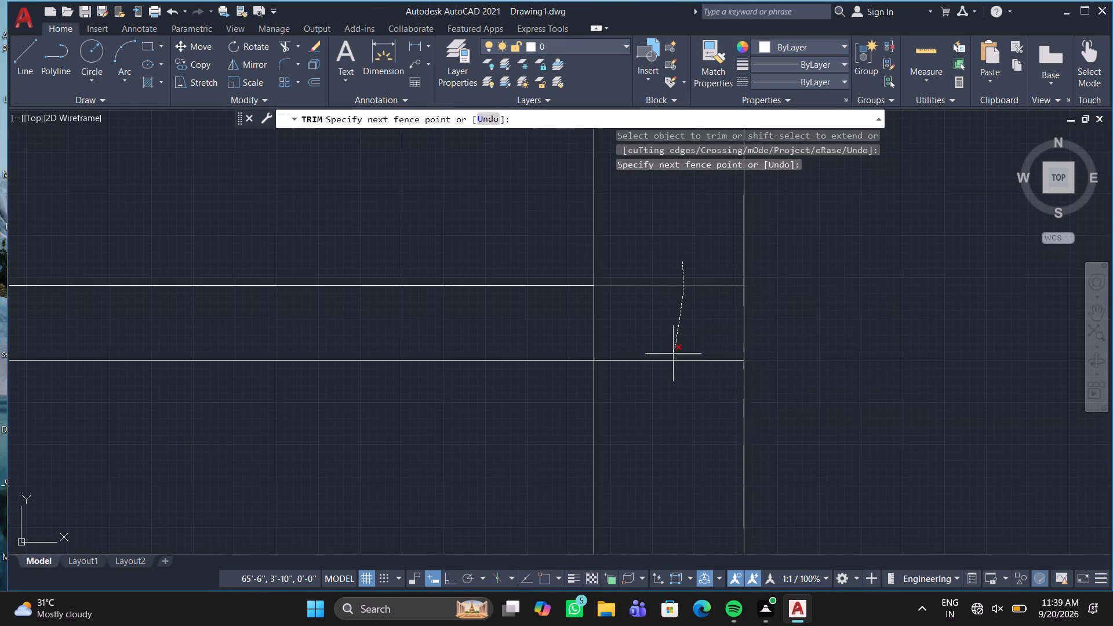
left_click_drag(672, 358, 672, 393)
left_click(594, 330)
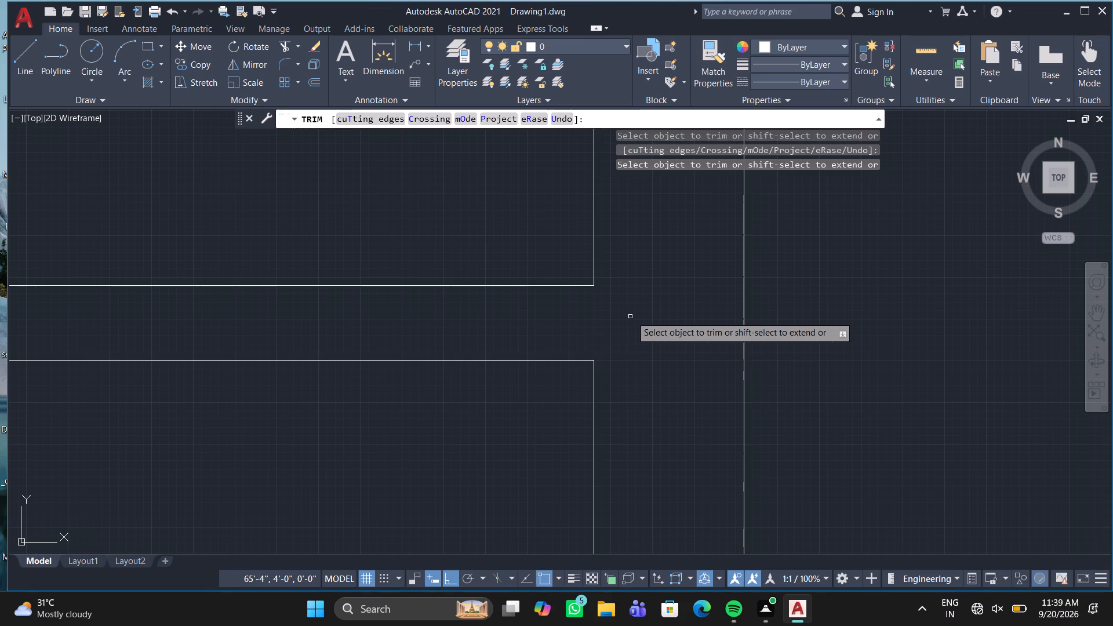
scroll(631, 316, "down", 5)
middle_click_drag(590, 284, 587, 324)
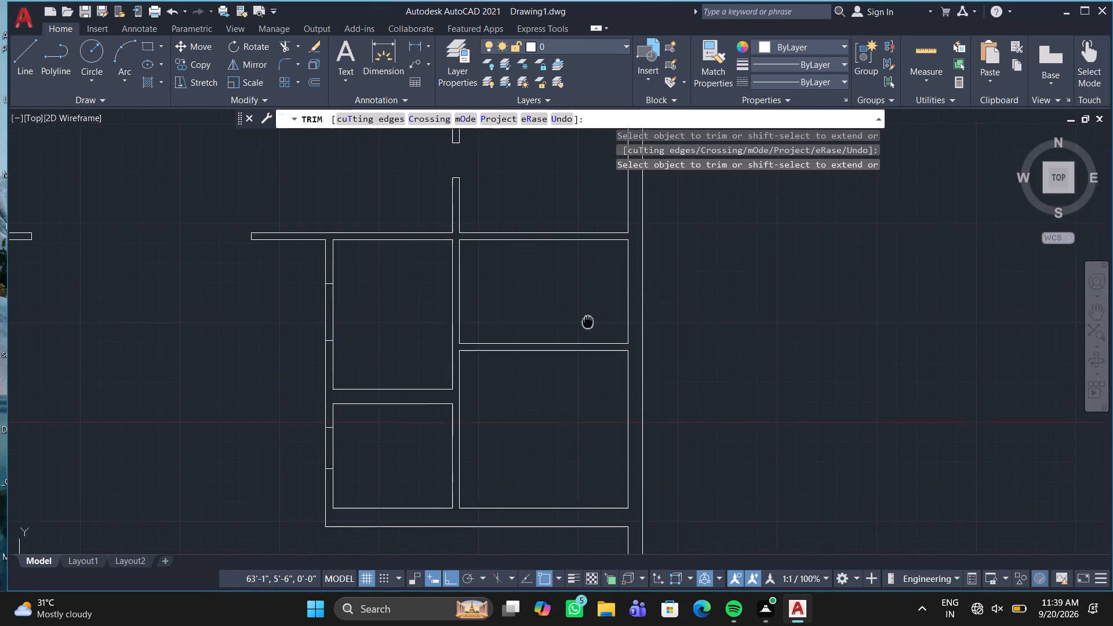
middle_click_drag(587, 324, 560, 515)
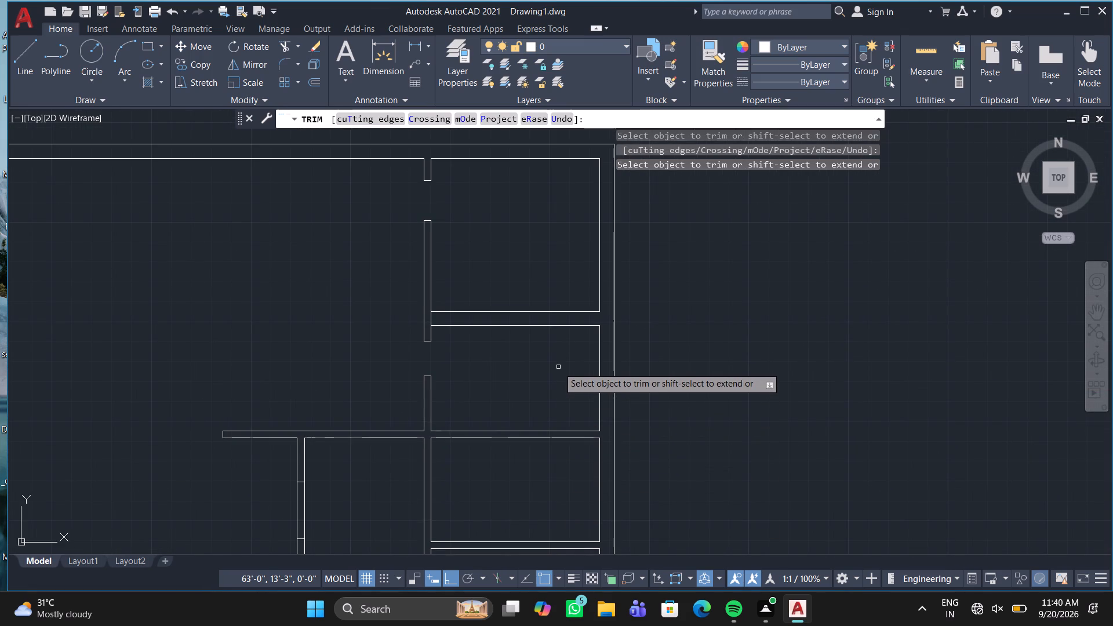
key("space")
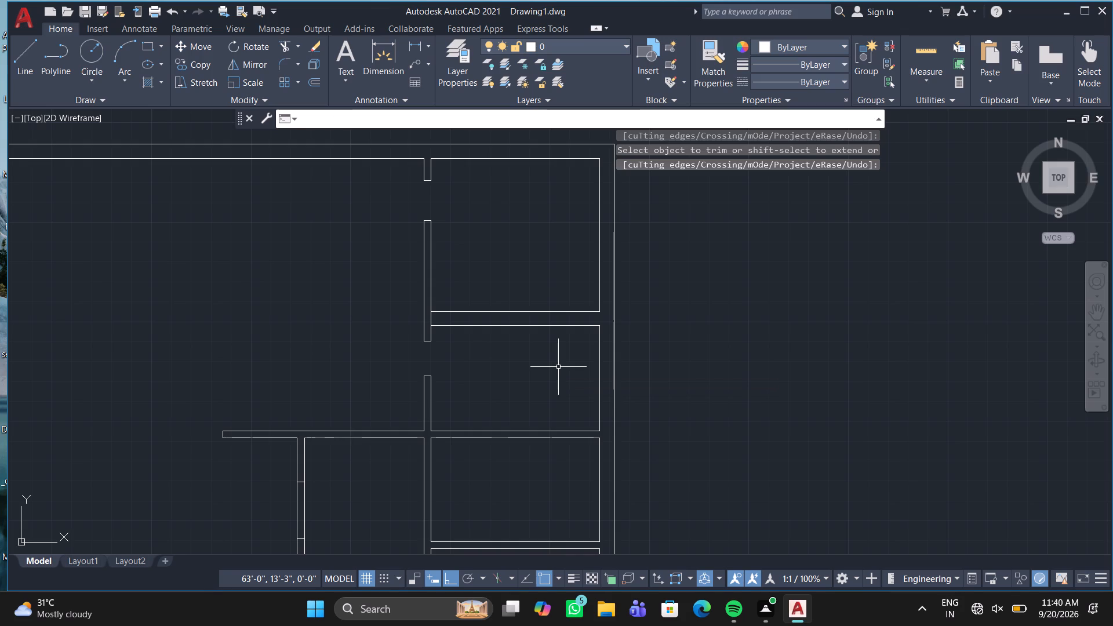
Draw two jamb lines across the east outer wall of the northeast room, about 4'-6" apart, linked along the wall's outer line.
key("l")
key("Return")
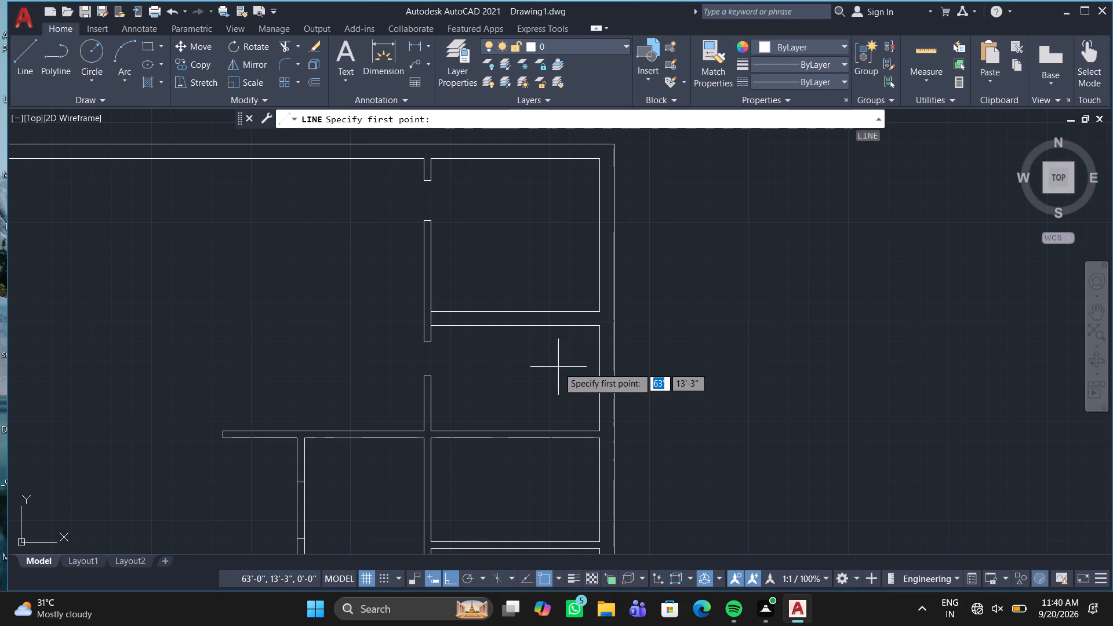
scroll(602, 291, "up", 1)
left_click(599, 285)
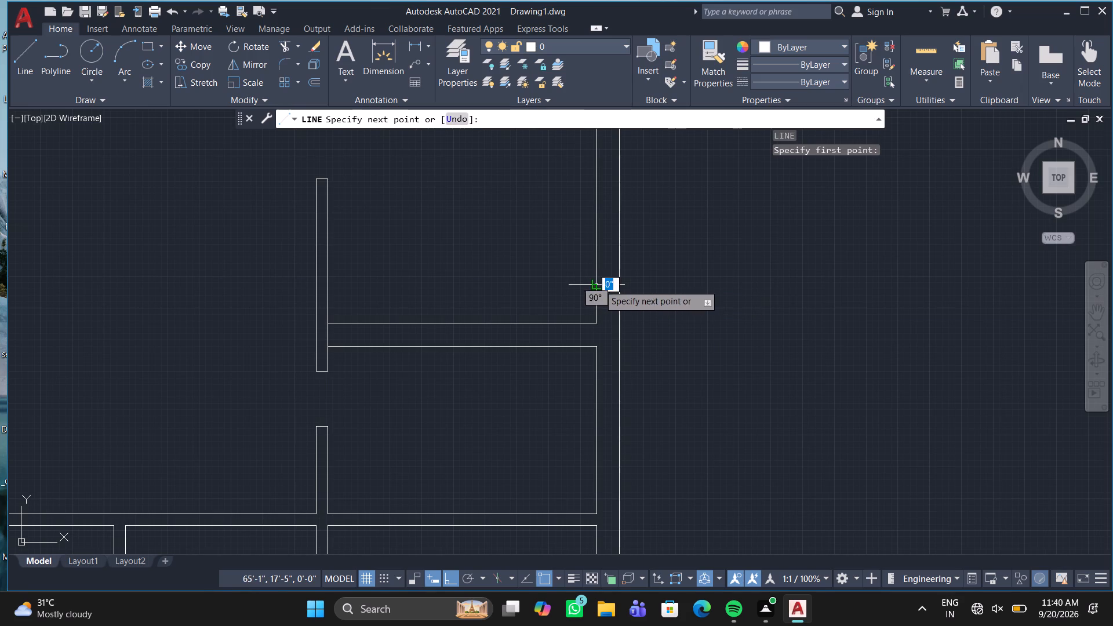
left_click(619, 285)
middle_click_drag(620, 280, 599, 331)
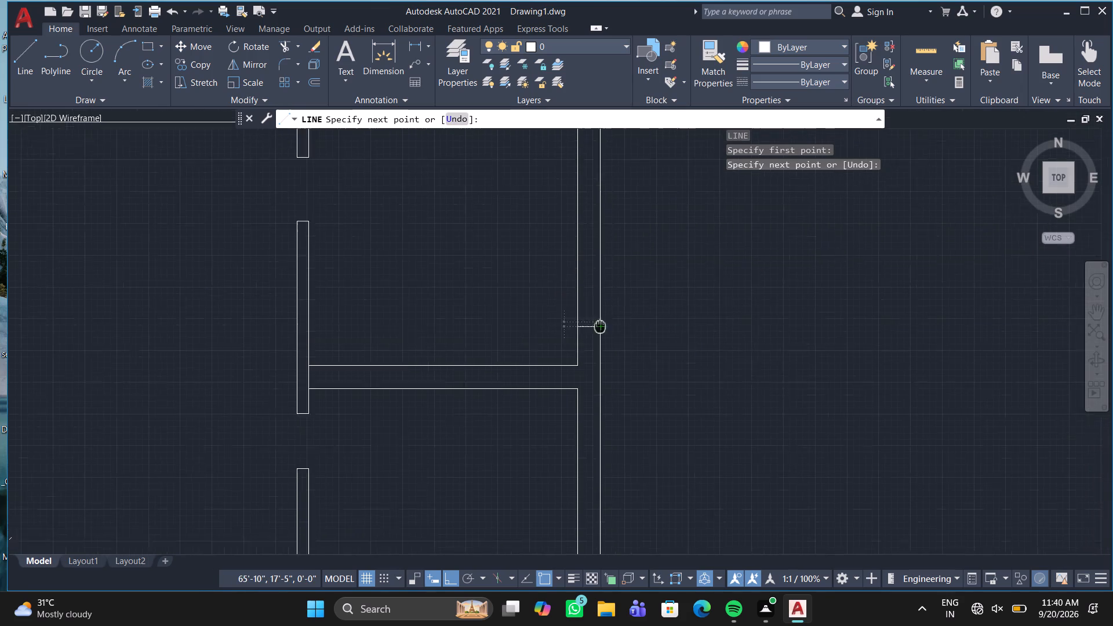
middle_click_drag(599, 331, 570, 495)
left_click(572, 362)
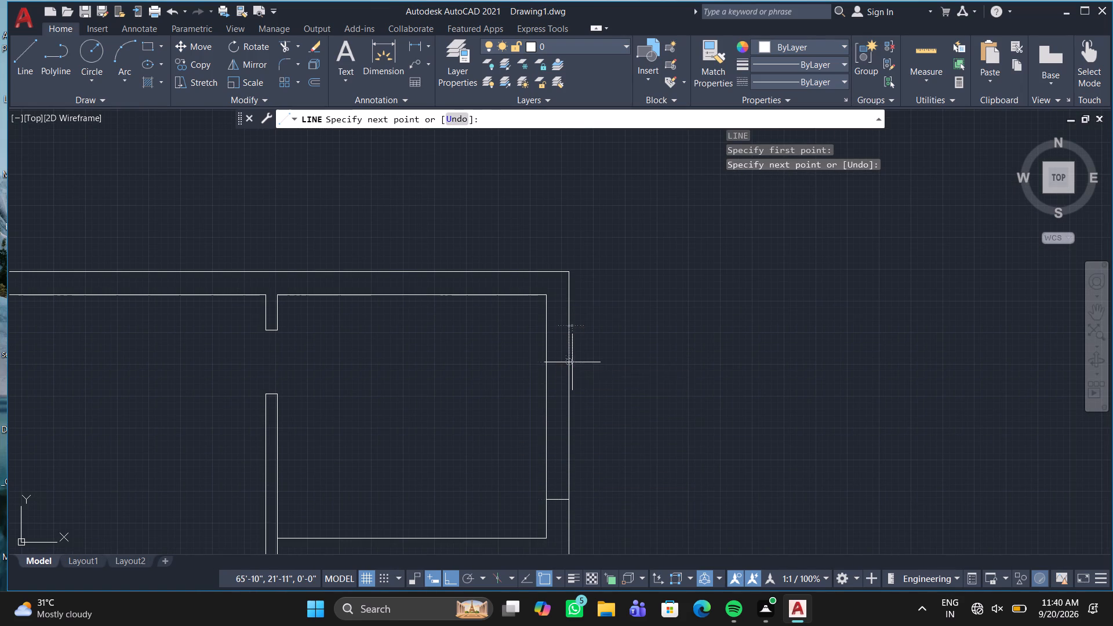
left_click(552, 363)
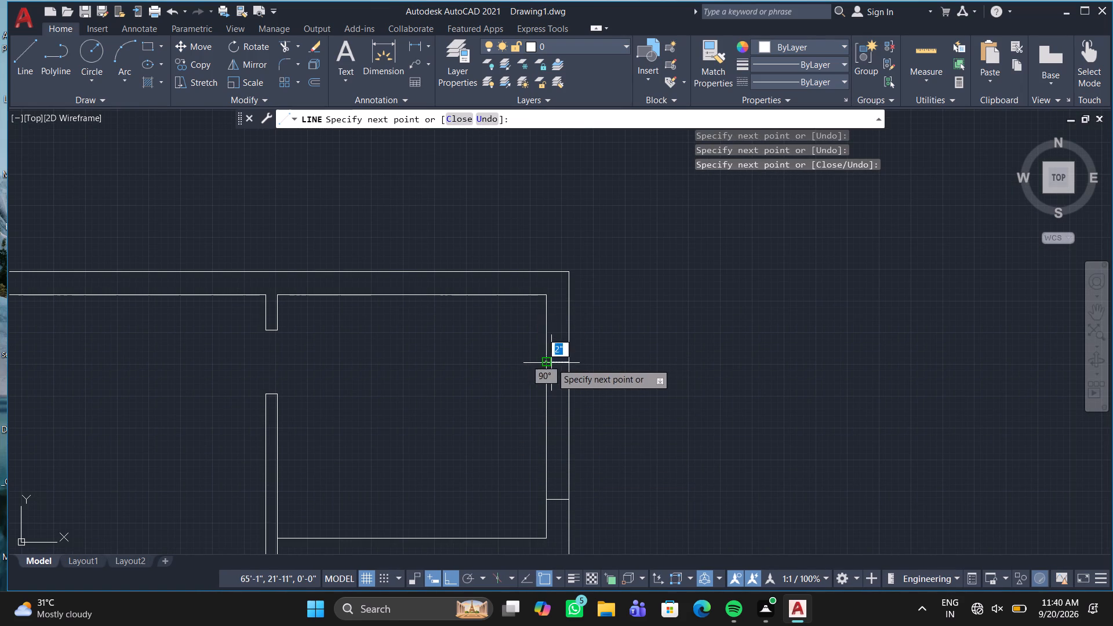
key("Escape")
Trim the east outer wall lines between the two jamb lines of the northeast room to open the window gap.
type("tr")
key("Return")
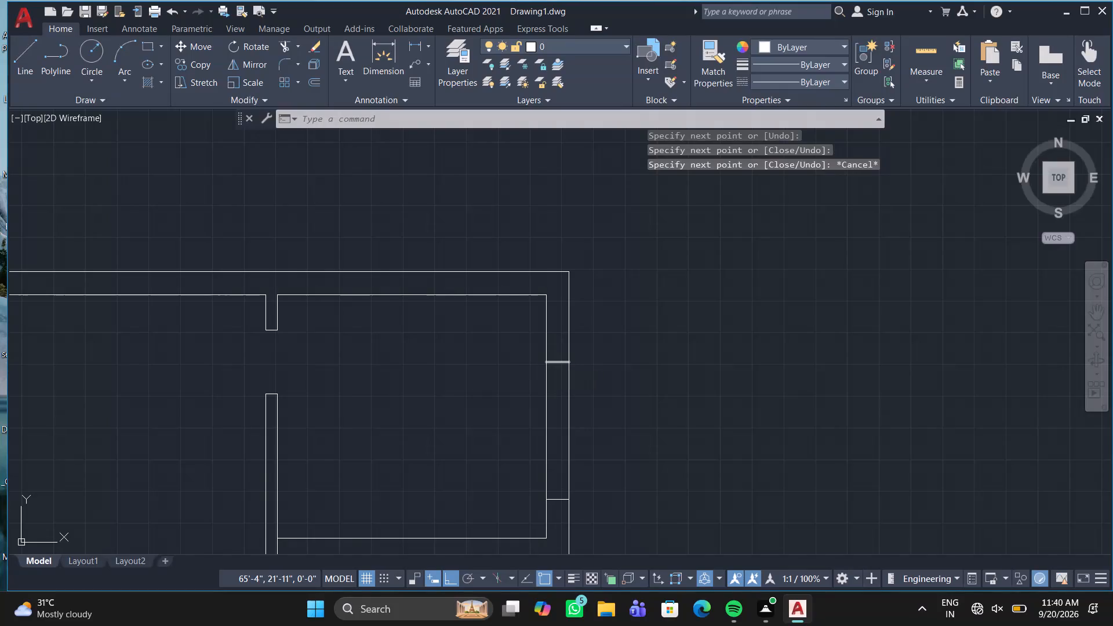
left_click_drag(503, 407, 748, 409)
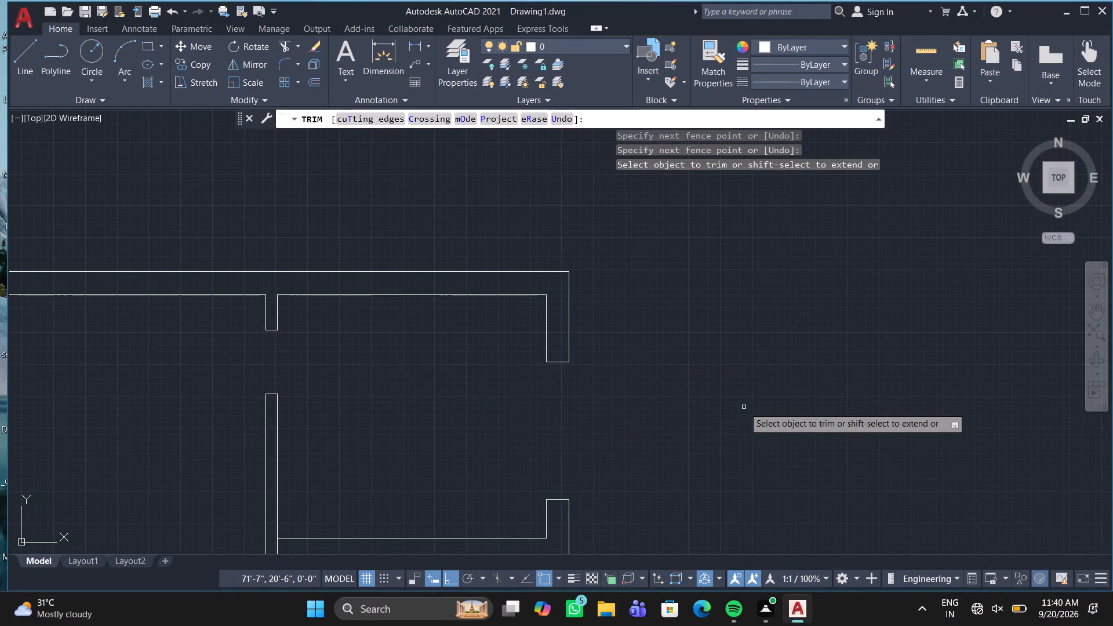
key("l")
key("Return")
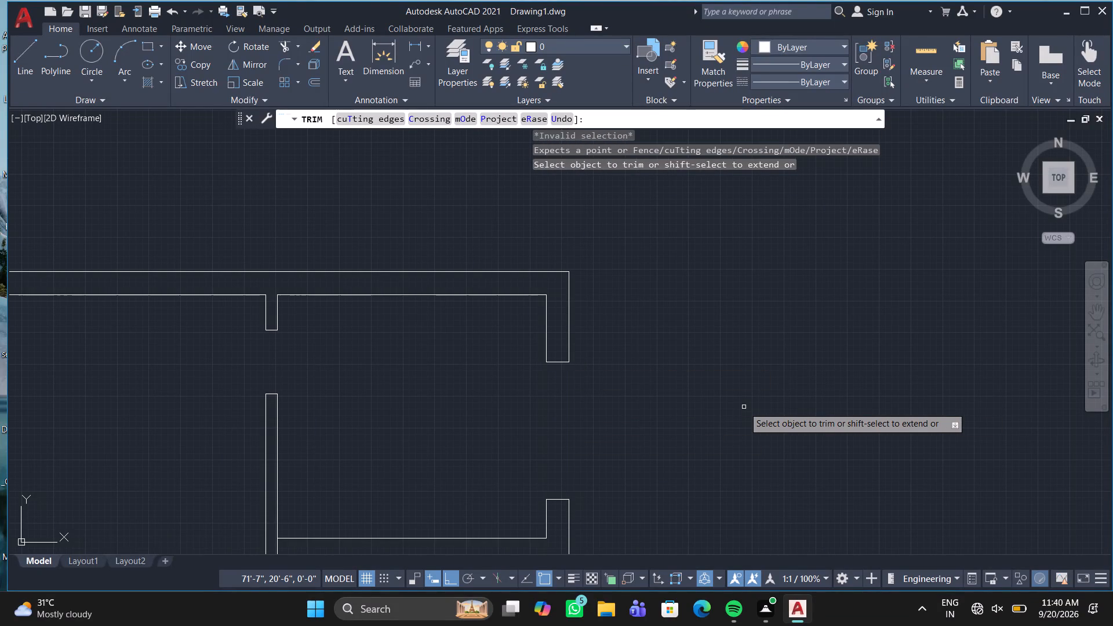
key("space")
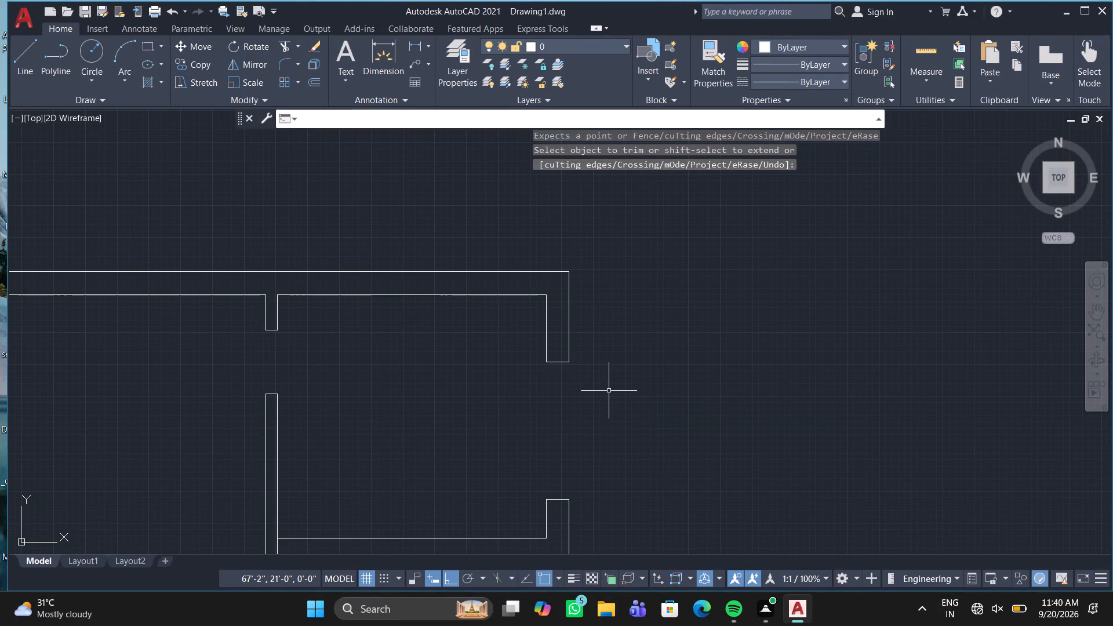
Draw two parallel window lines about 4'-6" long and 2" apart between the jambs of the northeast room's east opening.
key("l")
key("Return")
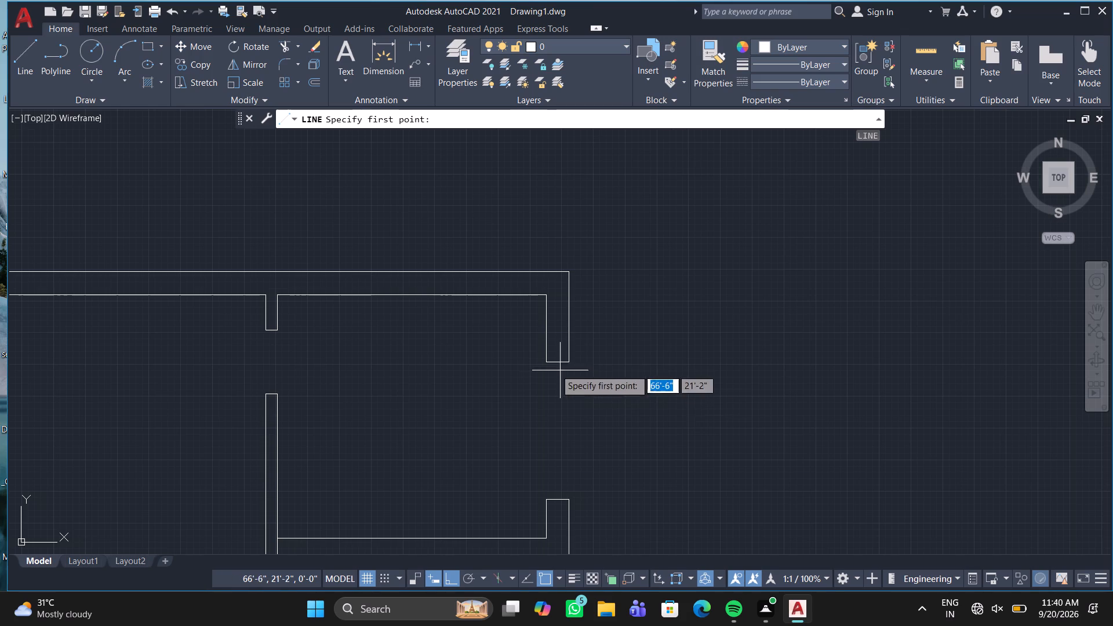
scroll(552, 361, "up", 1)
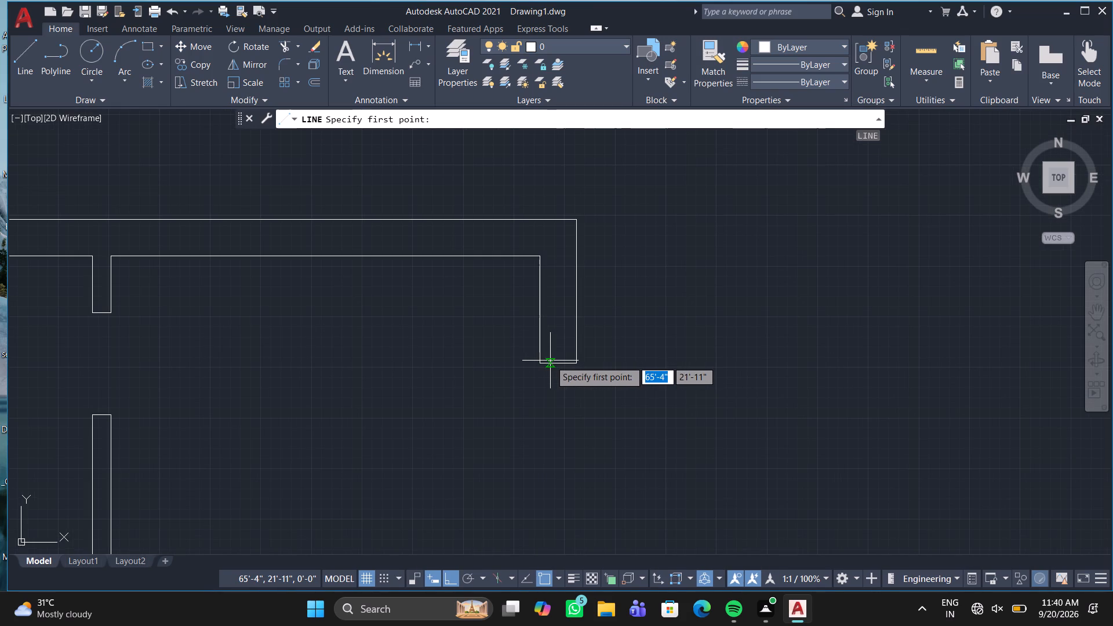
left_click(550, 361)
middle_click_drag(551, 399, 584, 263)
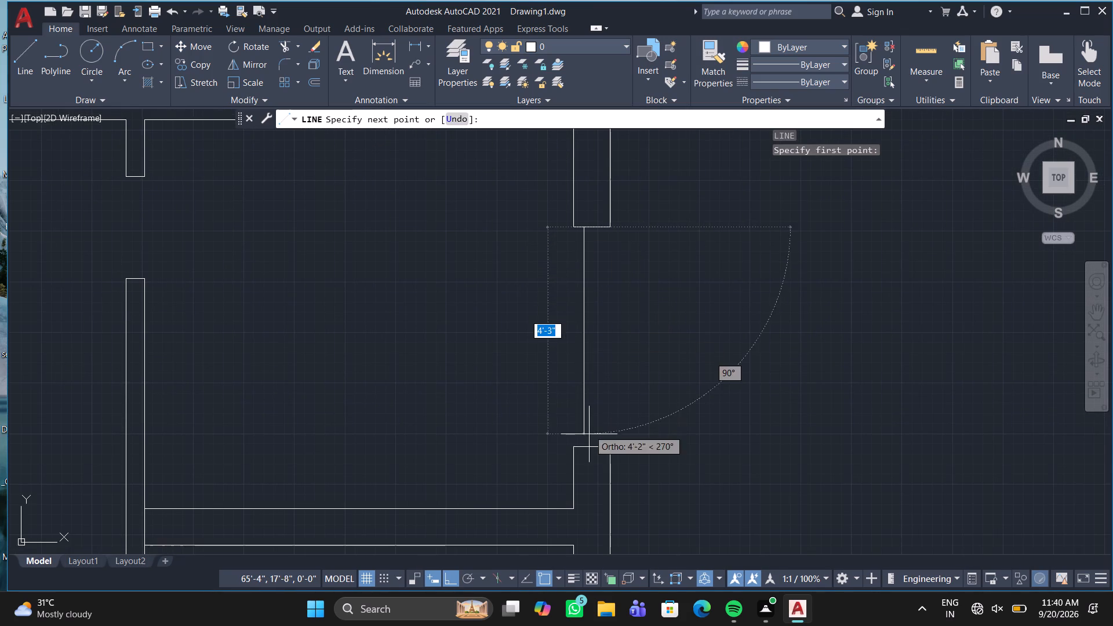
scroll(590, 452, "up", 2)
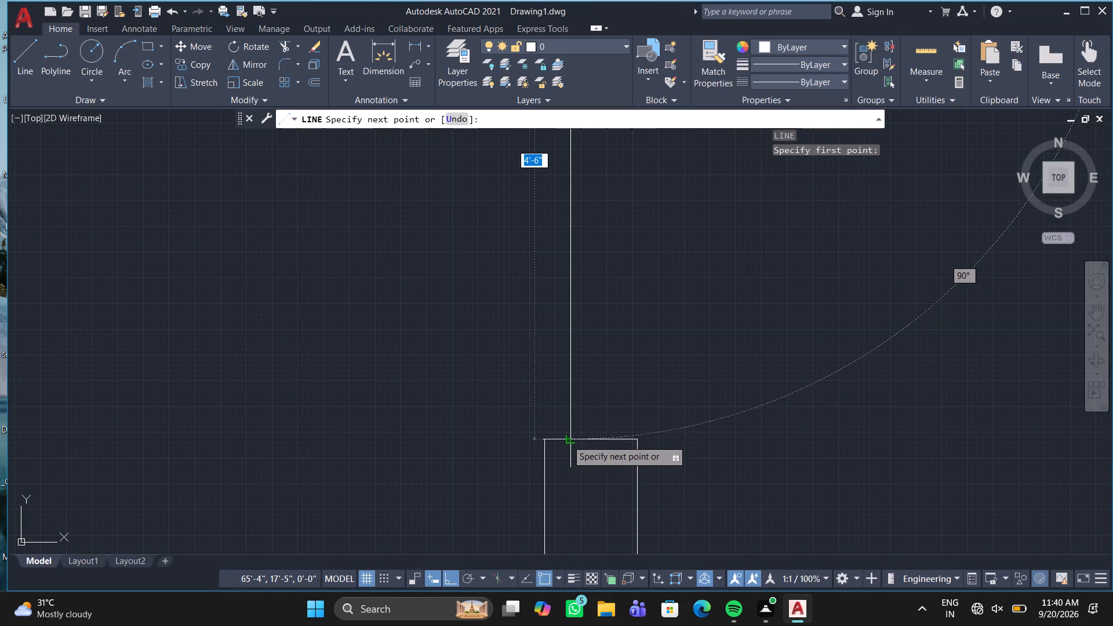
left_click(567, 440)
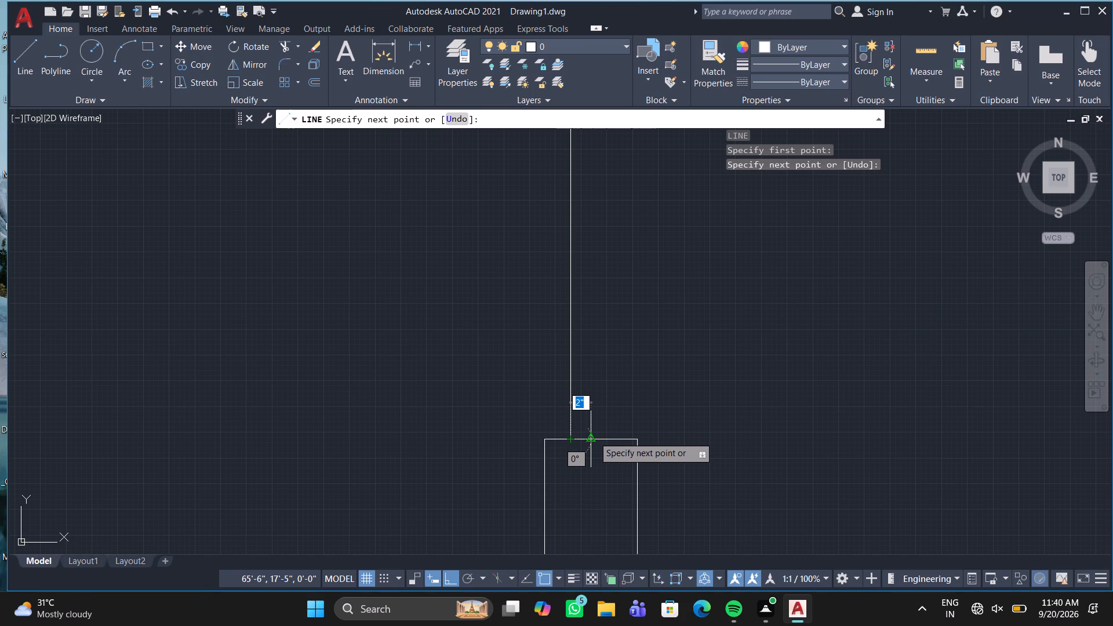
left_click(598, 436)
middle_click_drag(625, 278, 585, 530)
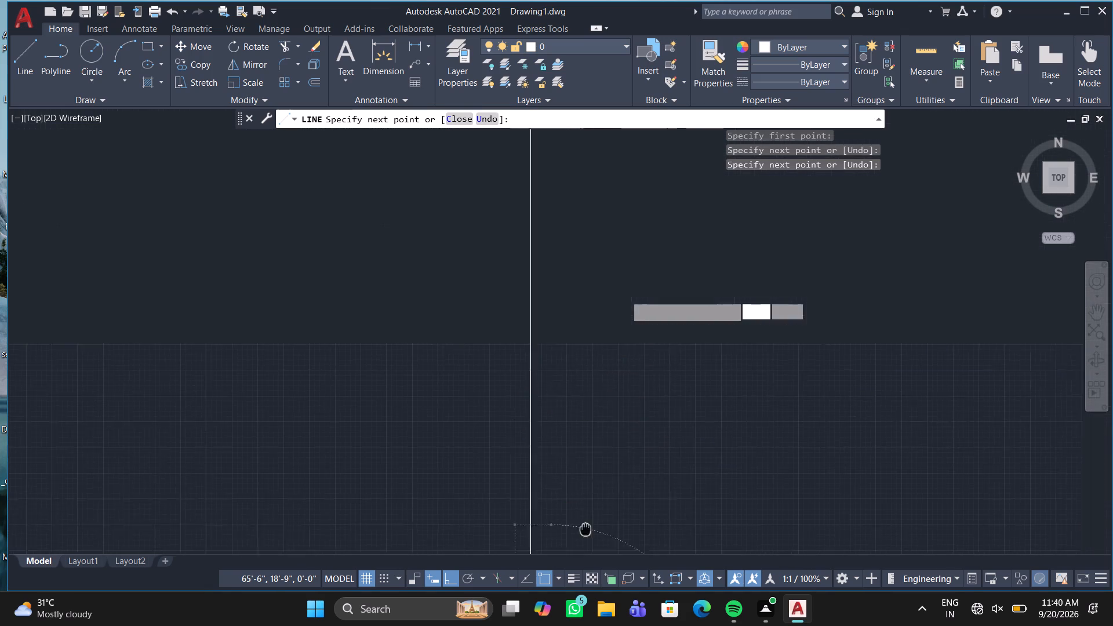
middle_click_drag(585, 530, 585, 532)
scroll(633, 169, "down", 1)
scroll(579, 157, "up", 2)
middle_click_drag(581, 154, 581, 172)
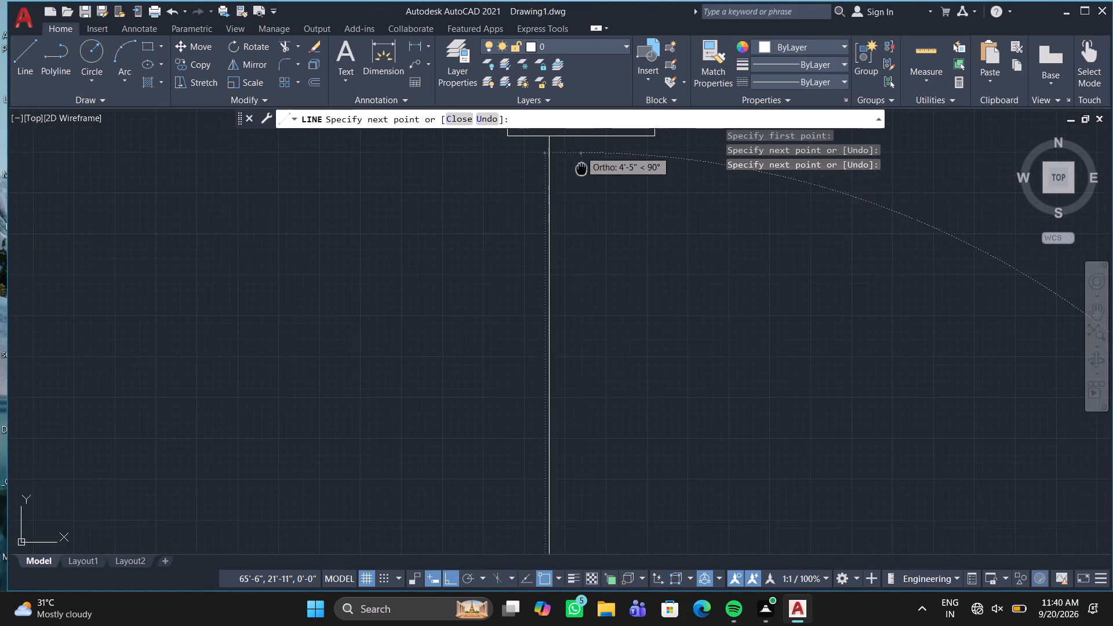
middle_click_drag(581, 172, 570, 238)
left_click(569, 222)
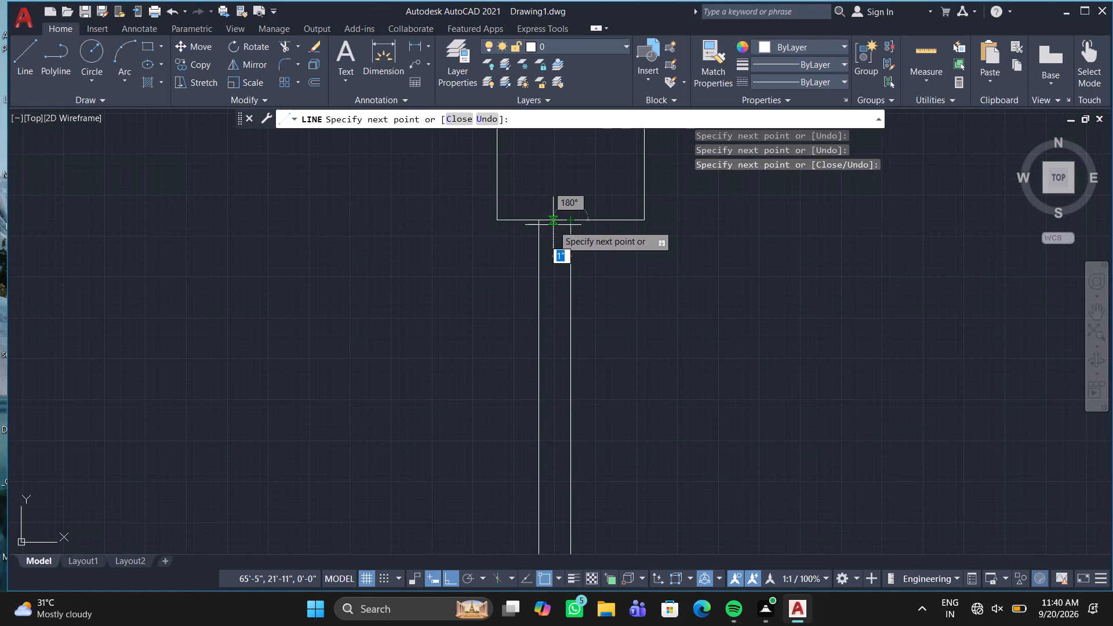
key("Escape")
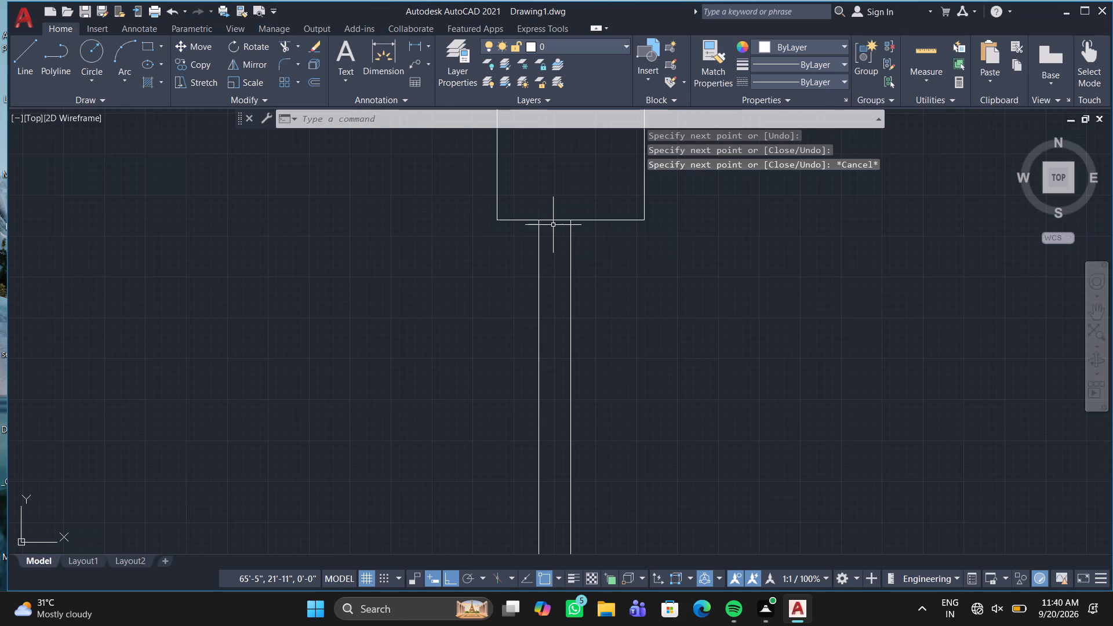
Draw two jamb lines about 2'-7" apart across the east outer wall of the room south of the middle cross wall.
scroll(553, 225, "down", 3)
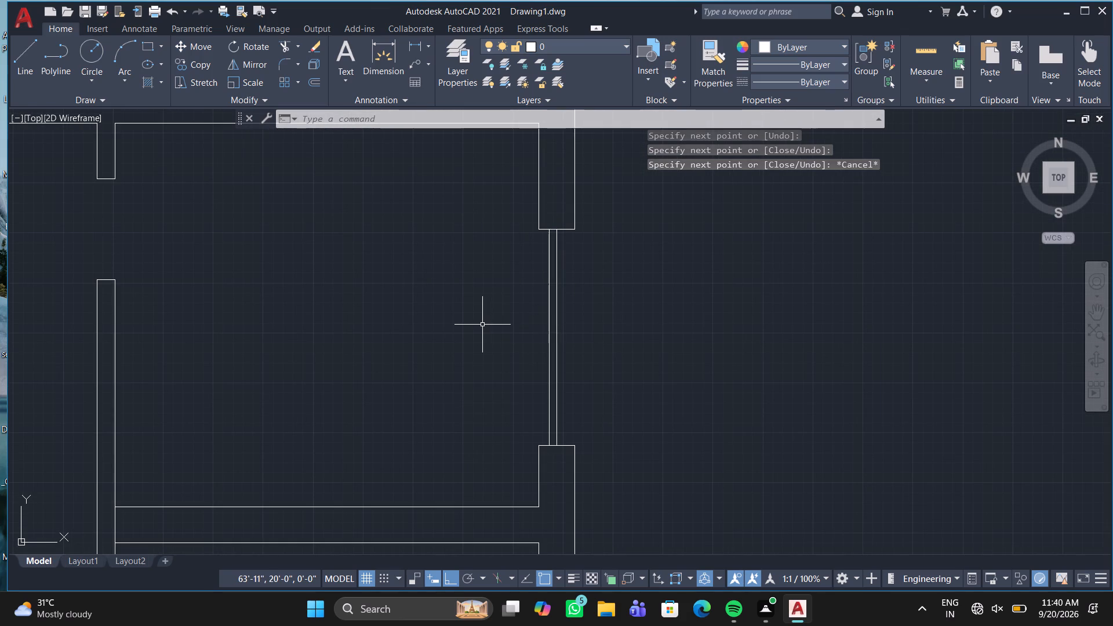
scroll(482, 325, "down", 1)
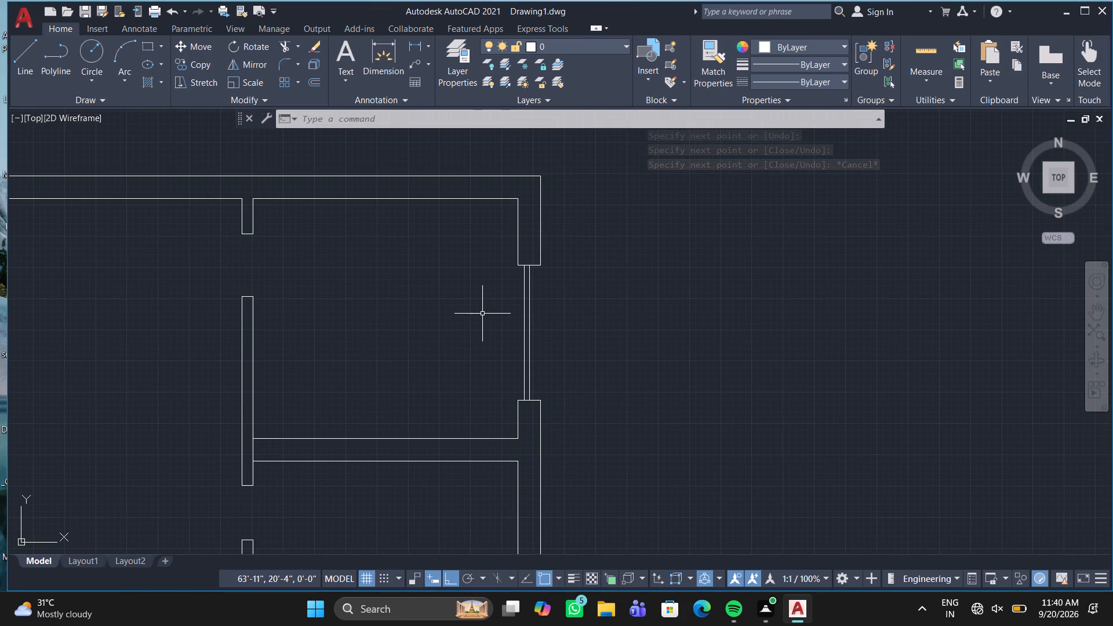
scroll(482, 312, "down", 1)
middle_click_drag(482, 312, 537, 268)
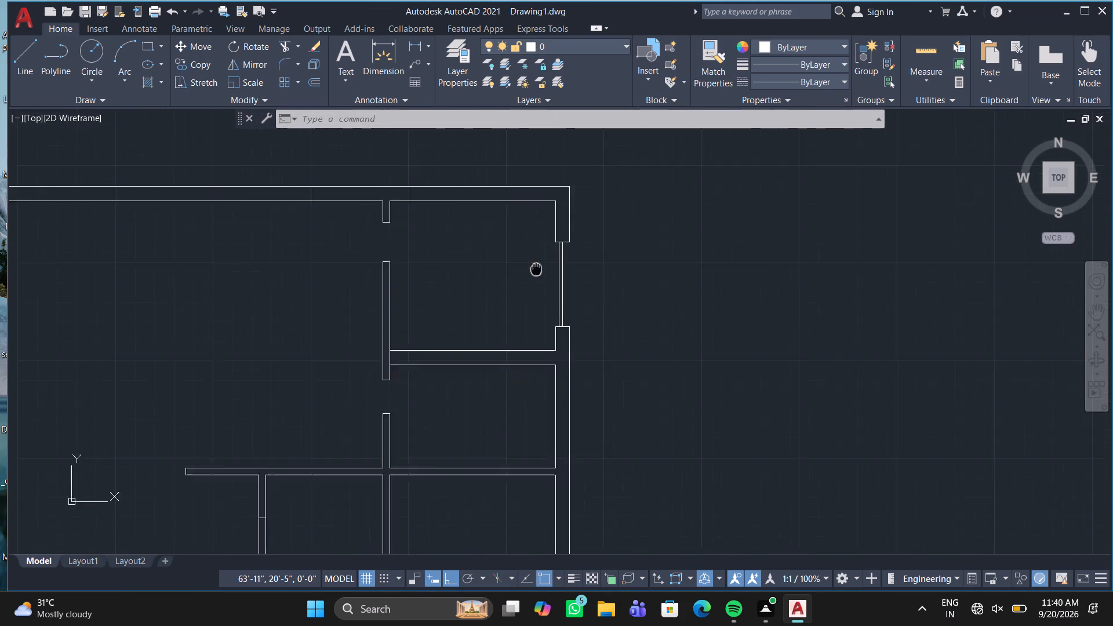
middle_click_drag(537, 268, 632, 181)
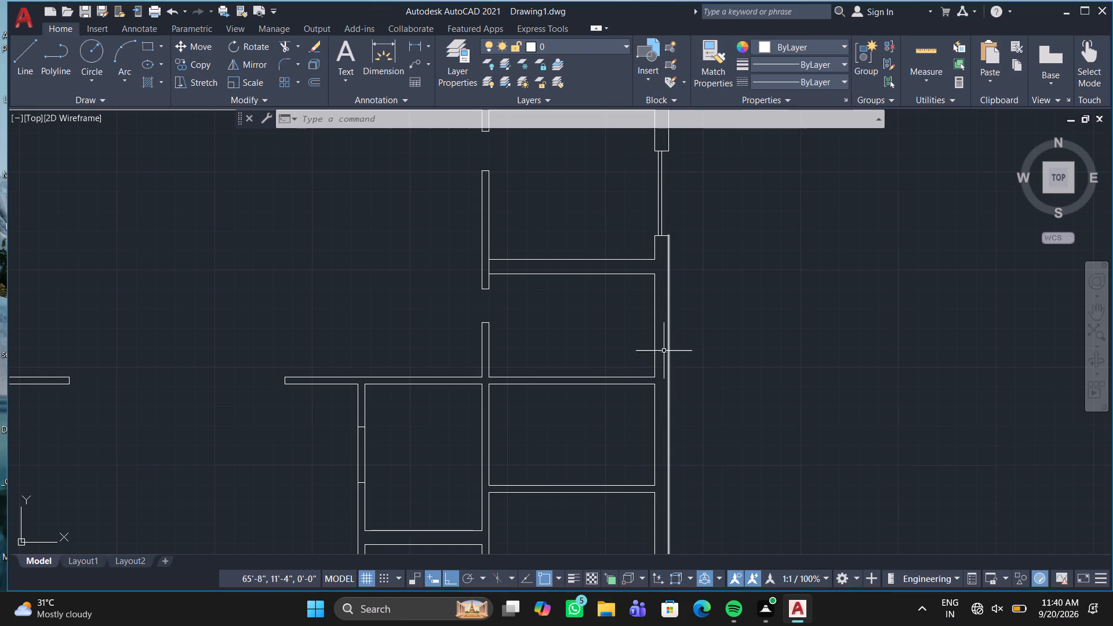
key("l")
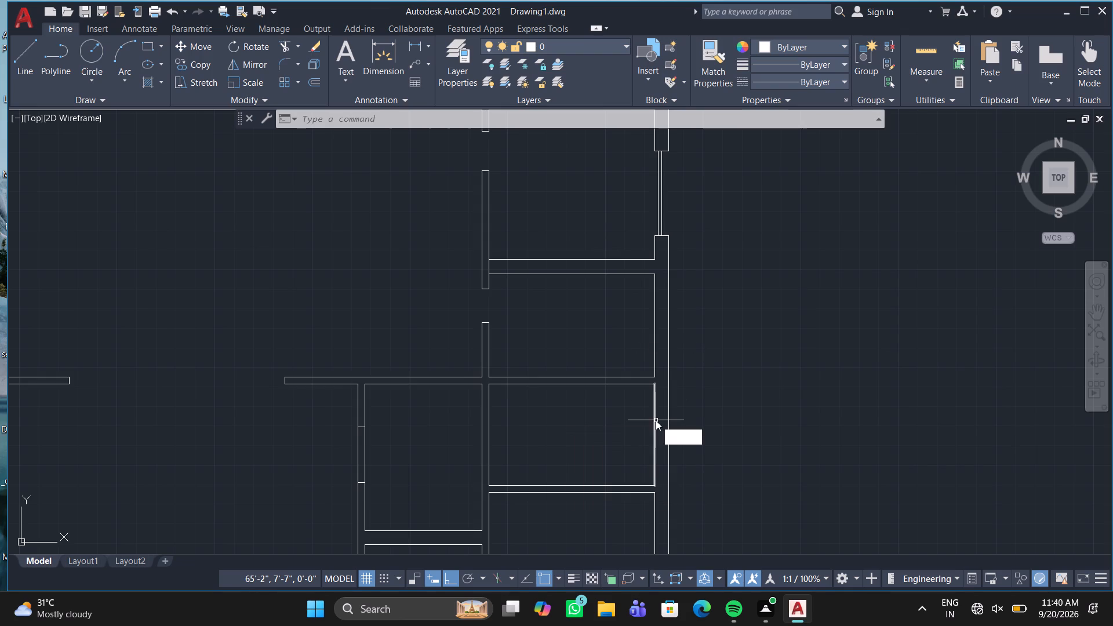
key("Return")
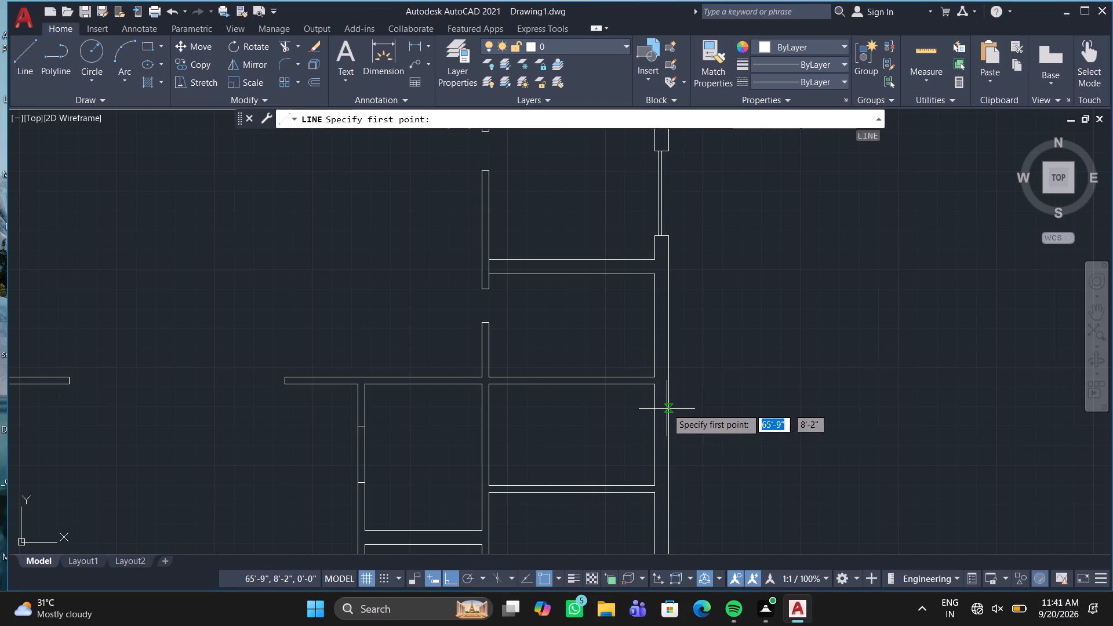
middle_click_drag(668, 404, 675, 367)
scroll(674, 372, "up", 1)
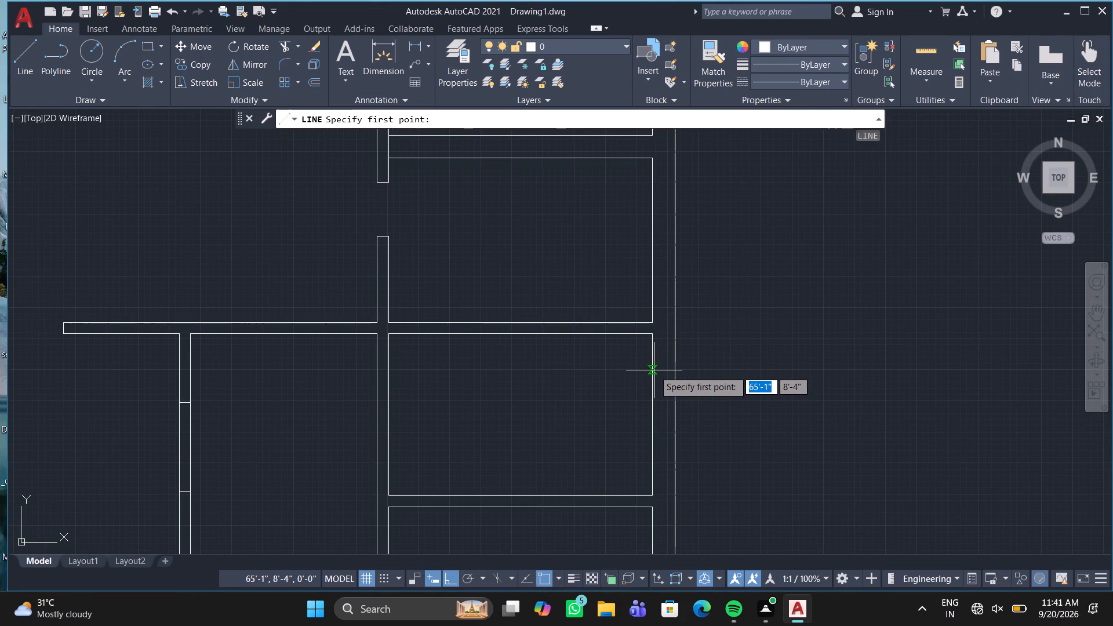
left_click(653, 369)
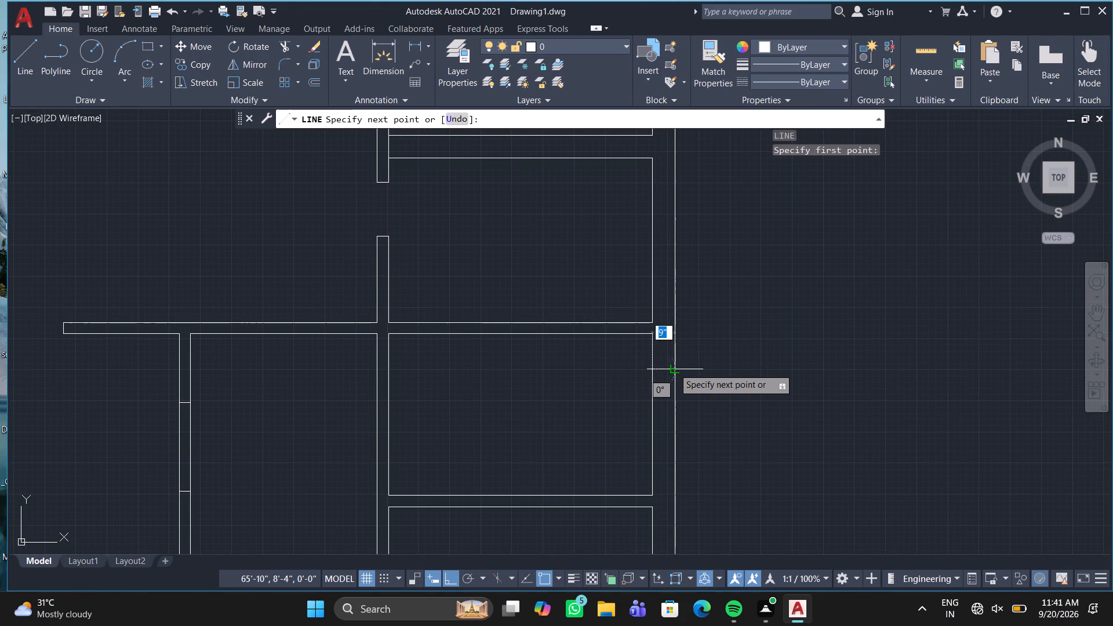
left_click(674, 368)
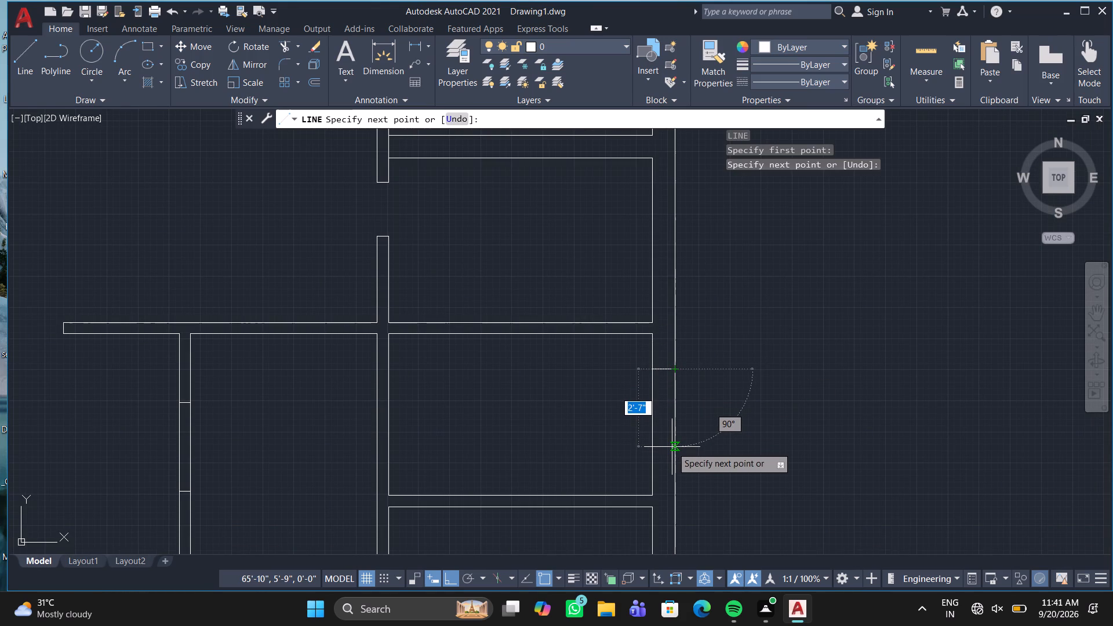
left_click(675, 446)
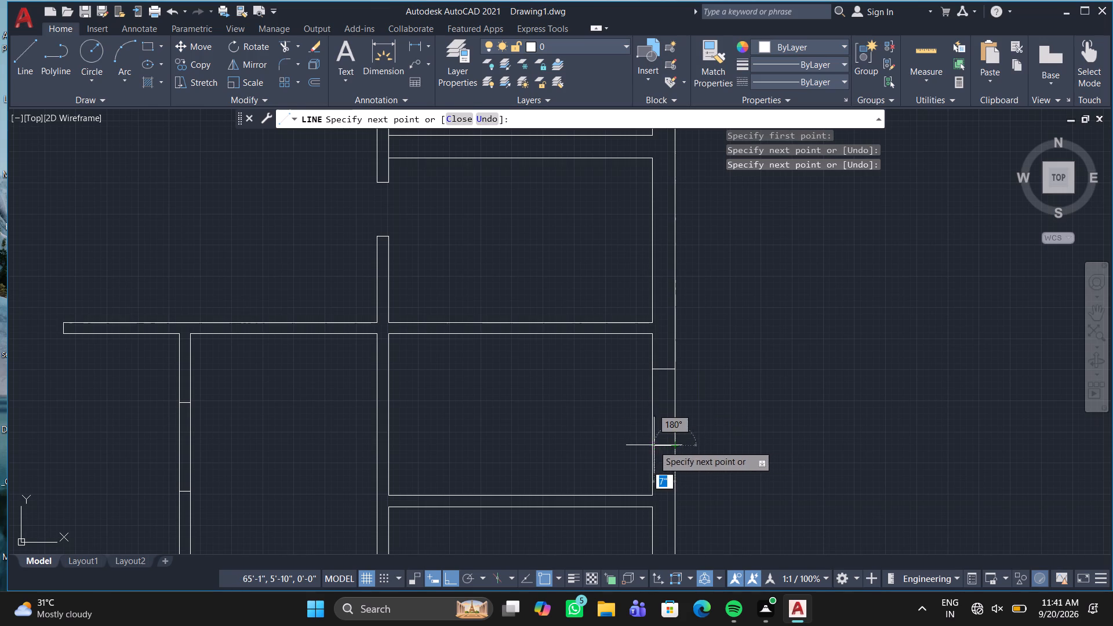
left_click(650, 445)
key("Return")
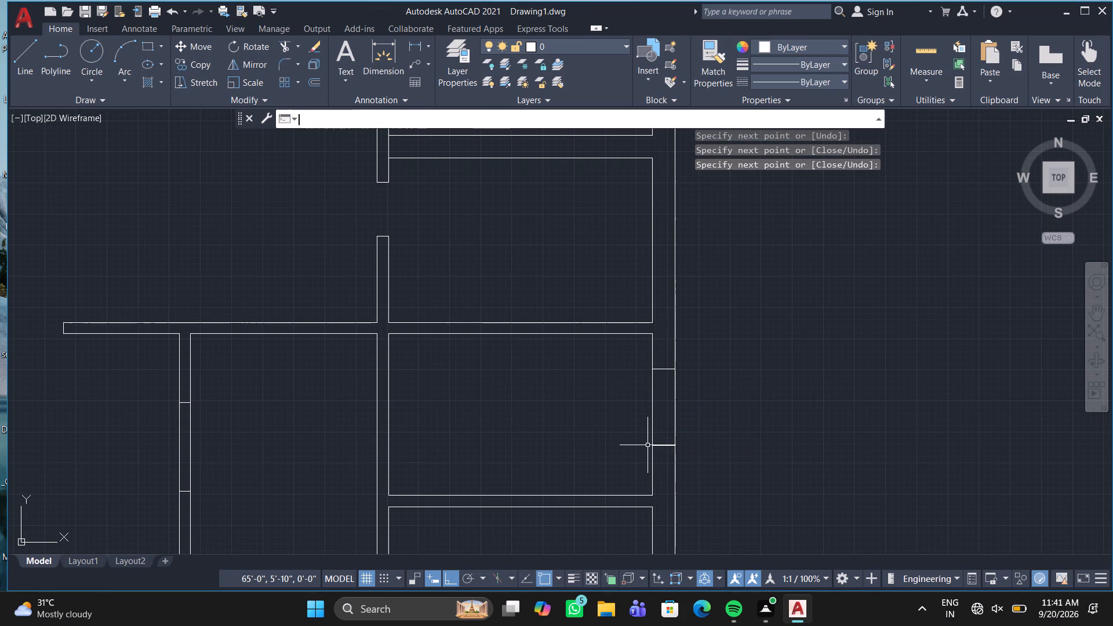
Trim the east outer wall's inner line between the two jamb lines of this smaller opening.
type("tr")
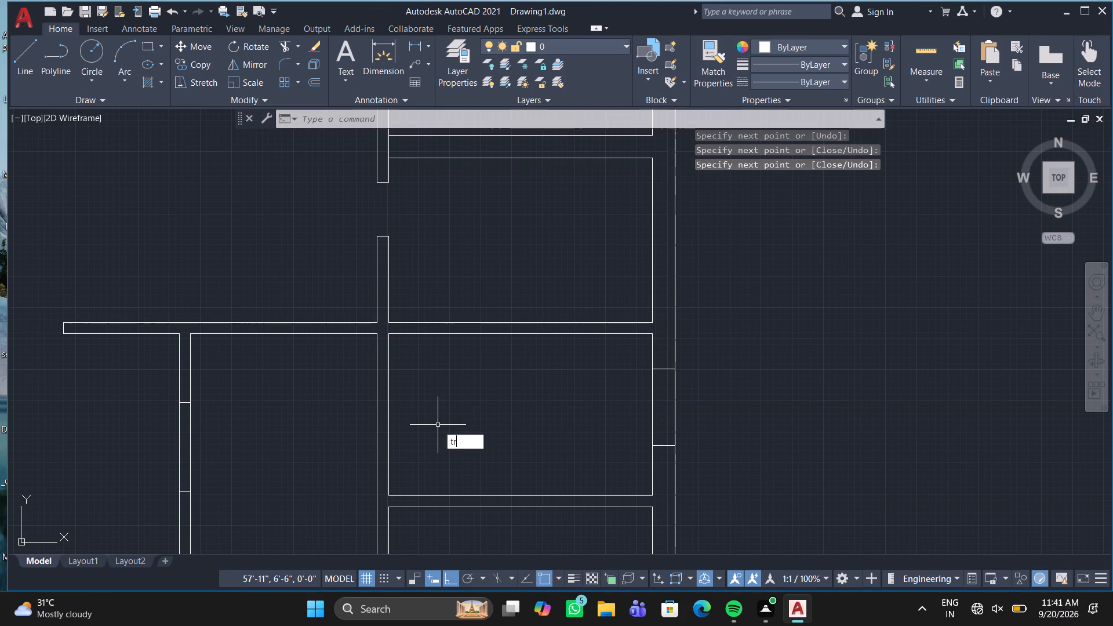
key("Return")
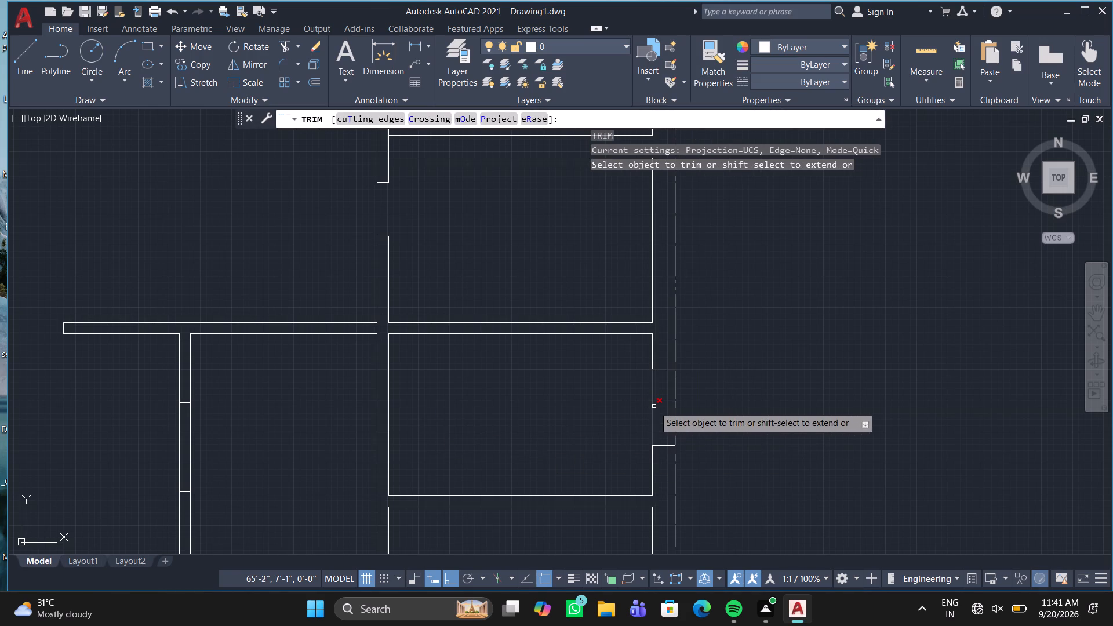
left_click(654, 406)
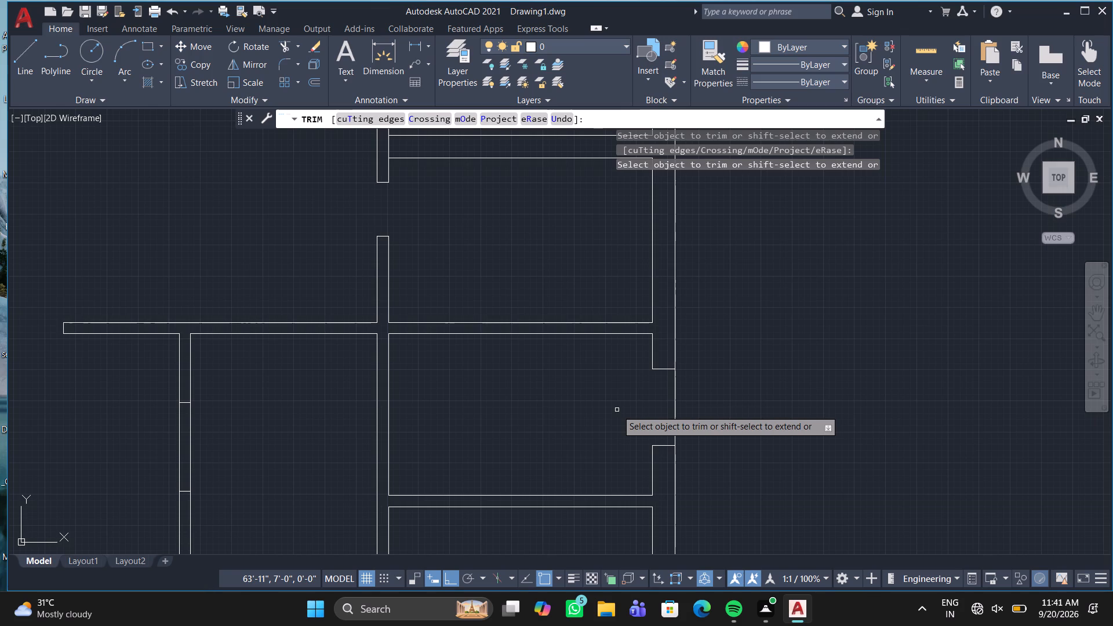
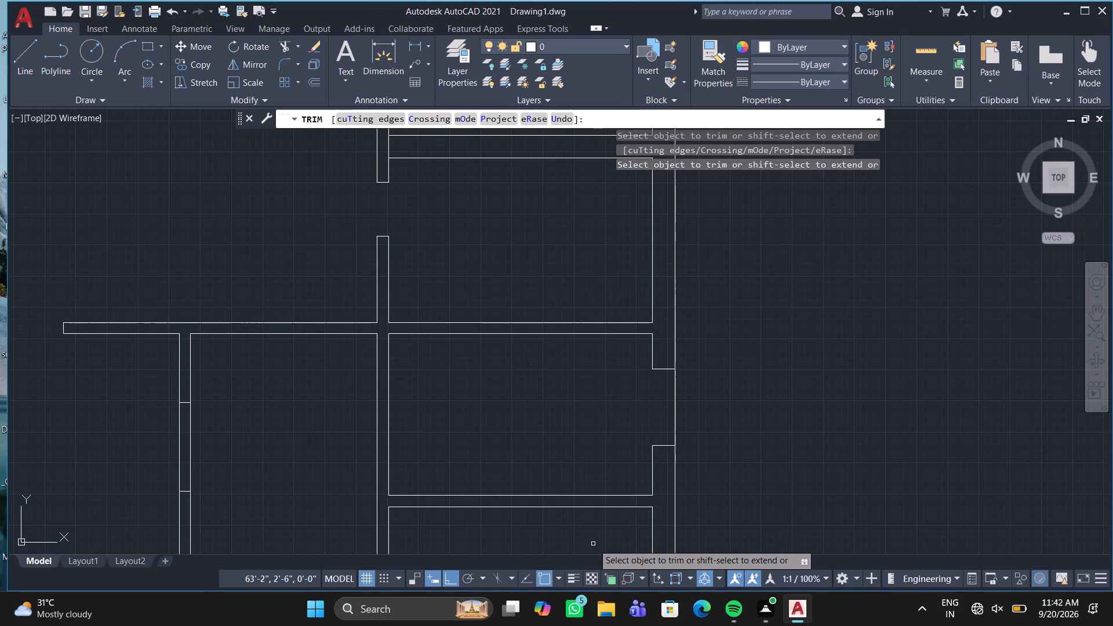
Stretch the east outer wall's two lines farther south below the south rooms, making the inner line about 22'-9" long and ending the outer line nearby.
key("Escape")
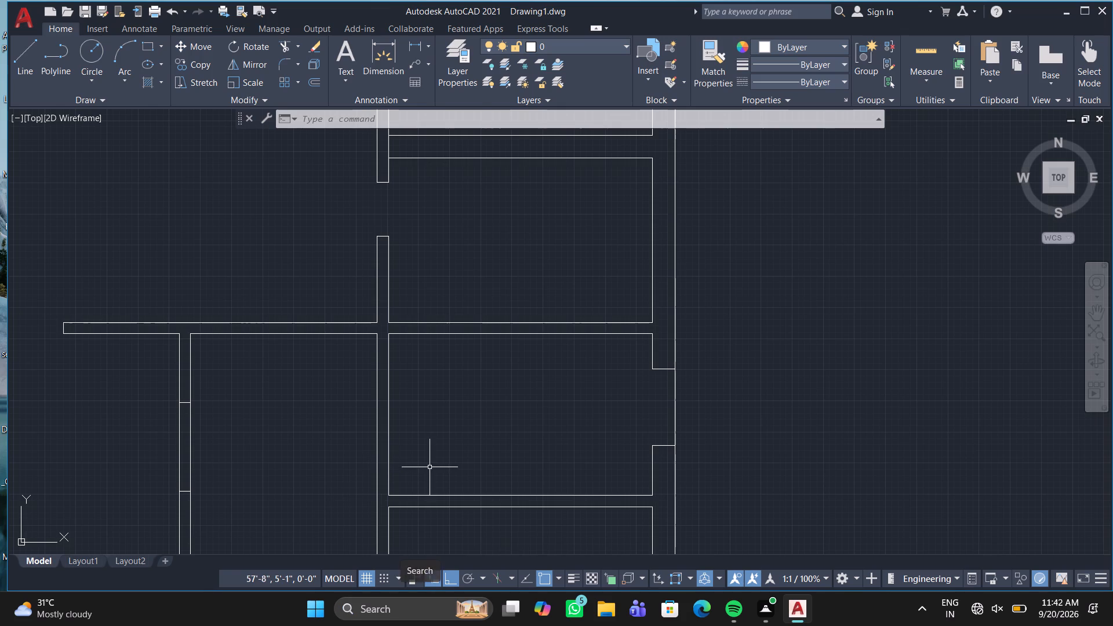
middle_click_drag(431, 467, 421, 345)
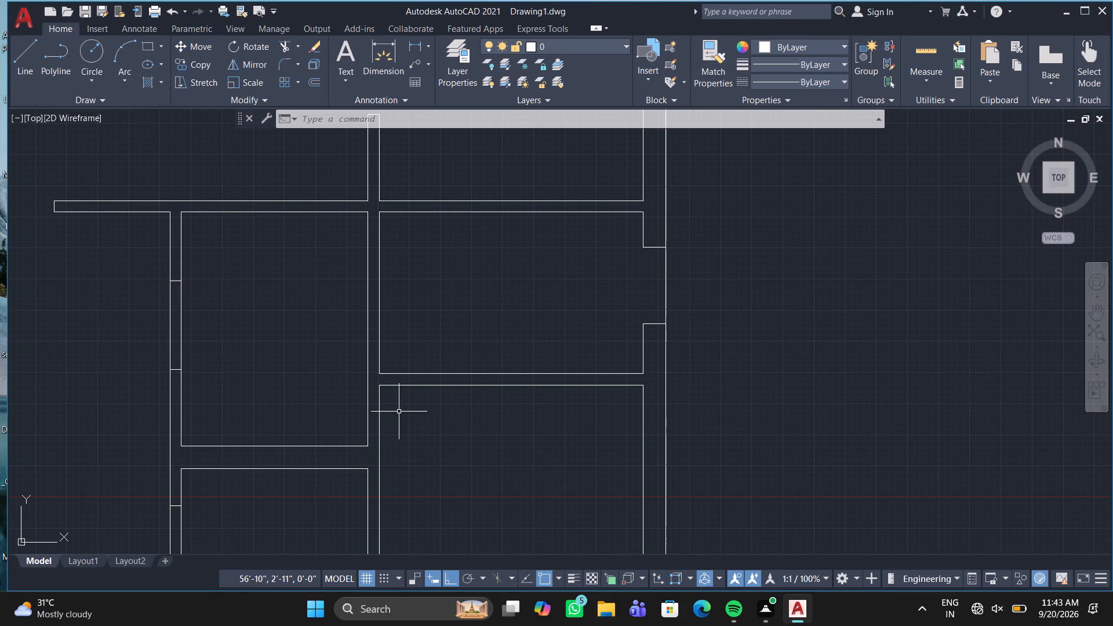
scroll(401, 412, "down", 1)
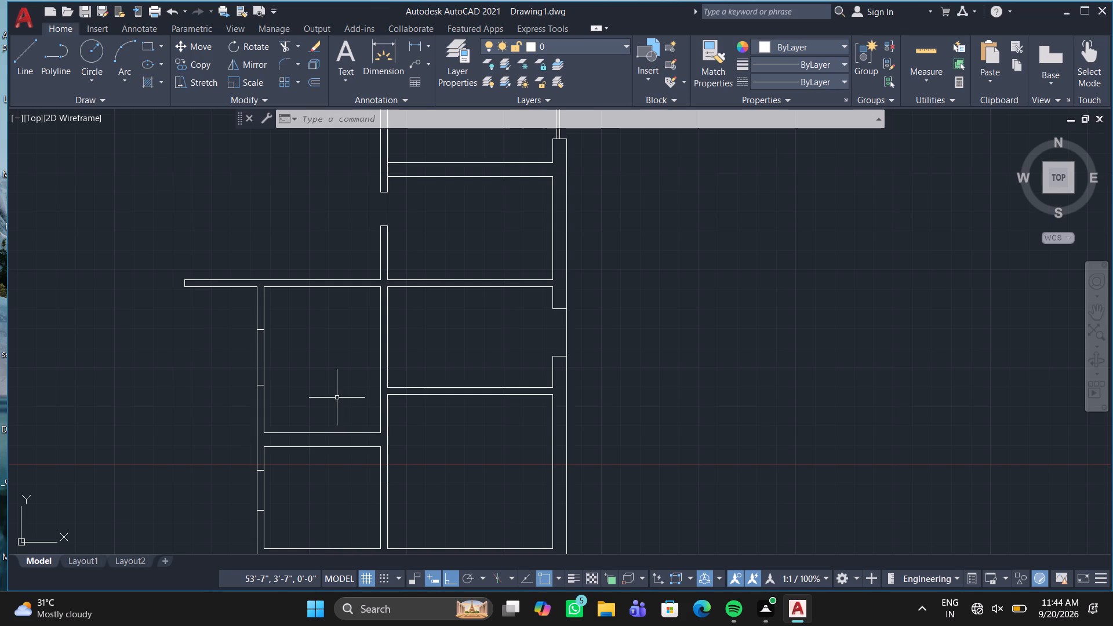
middle_click_drag(351, 398, 689, 365)
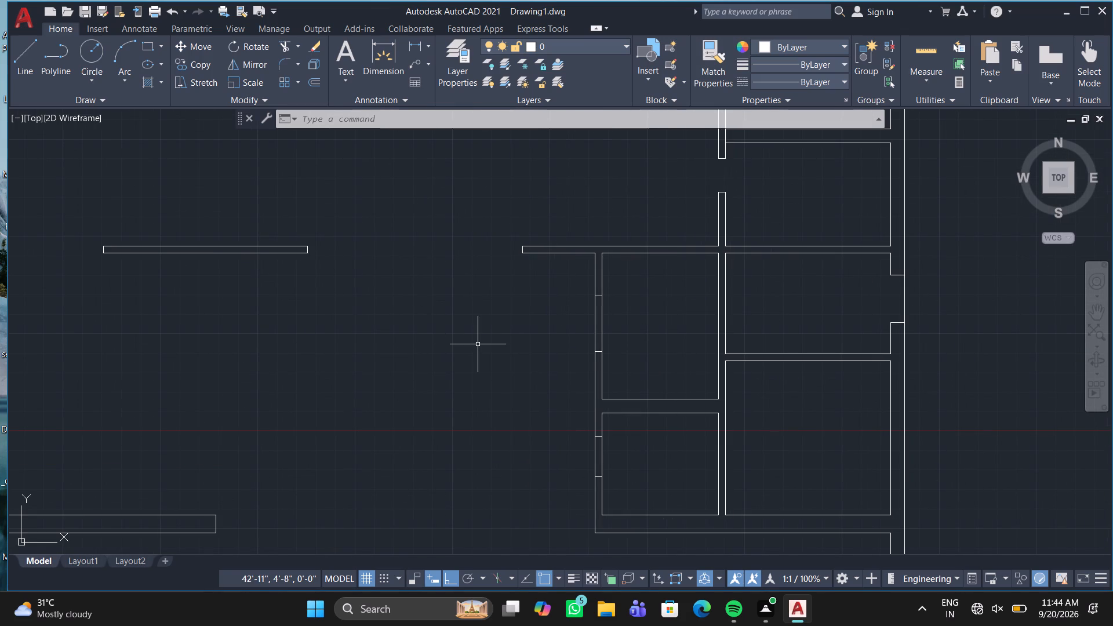
scroll(617, 366, "down", 1)
middle_click_drag(614, 422, 611, 393)
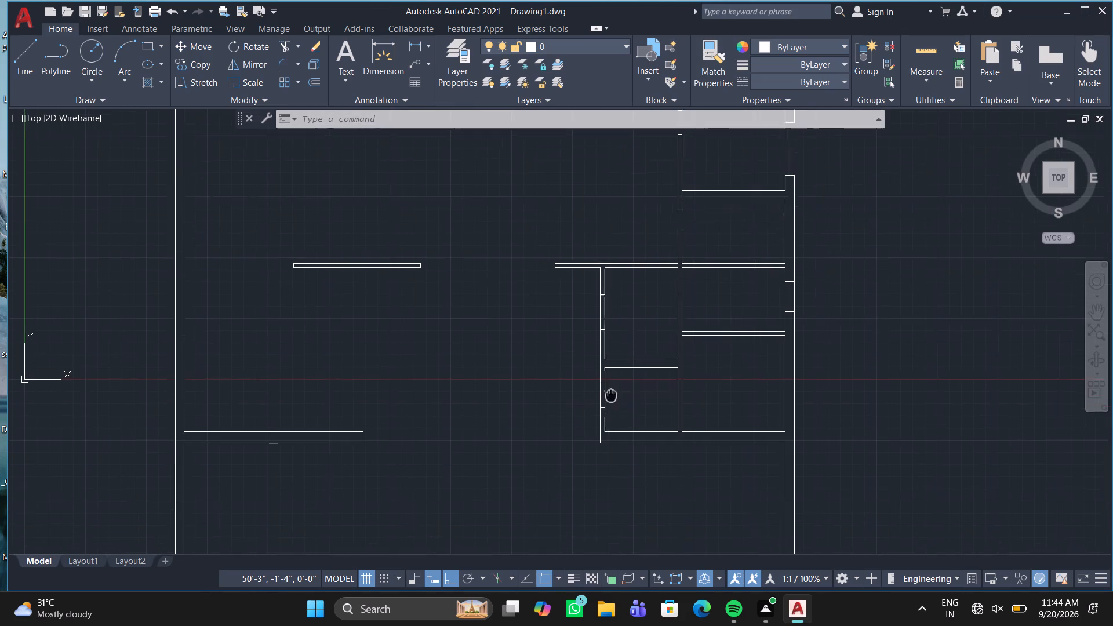
middle_click_drag(611, 393, 605, 225)
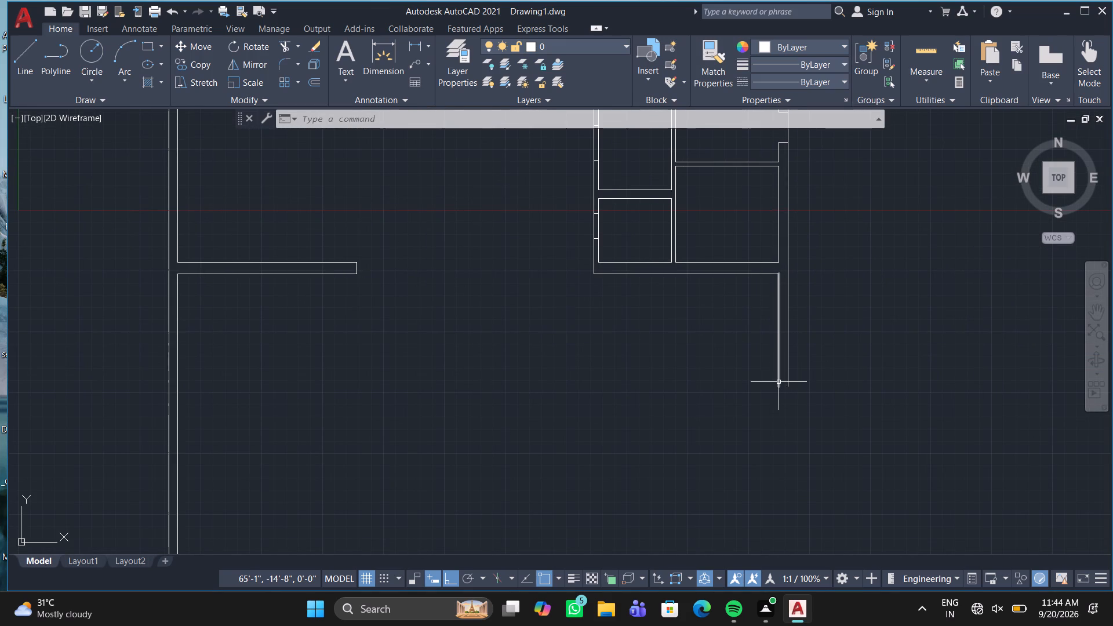
double_click(779, 382)
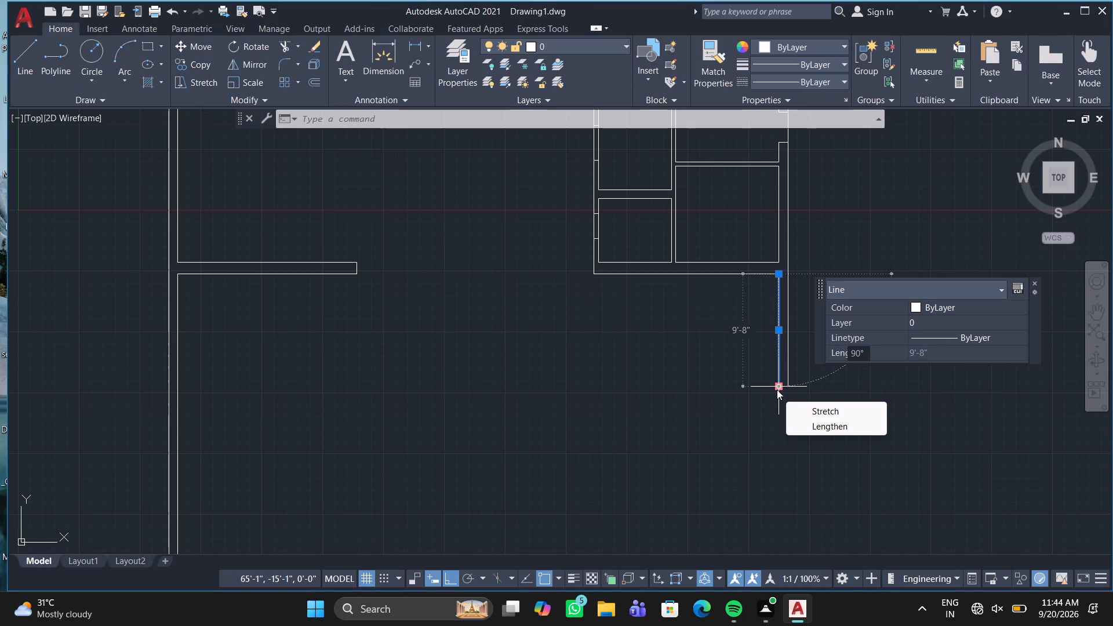
left_click_drag(777, 390, 777, 405)
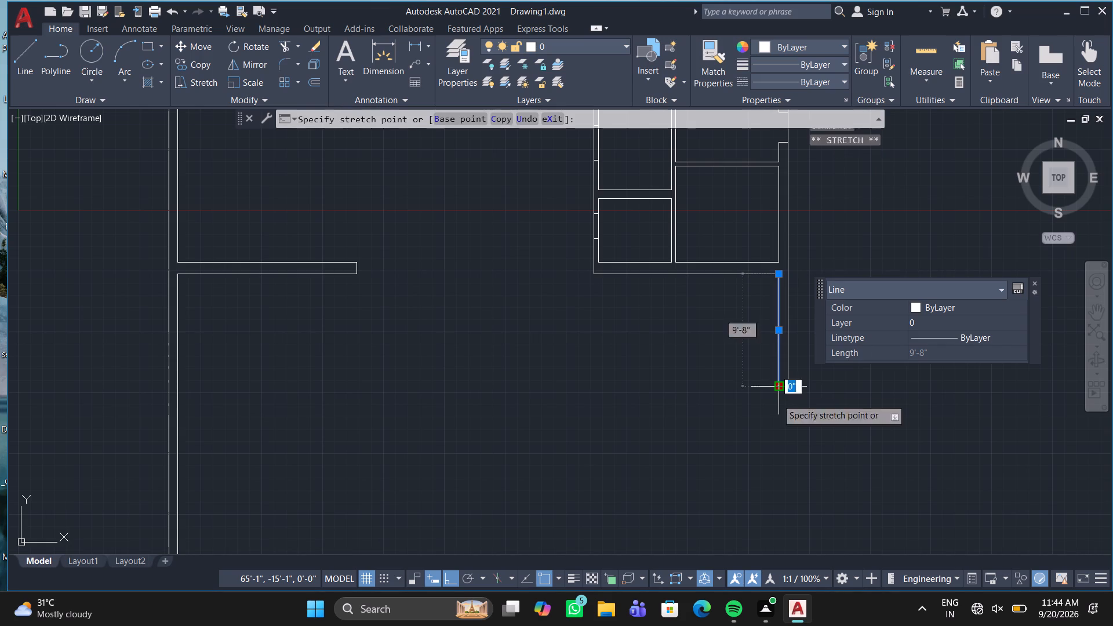
left_click_drag(777, 405, 777, 401)
left_click(752, 540)
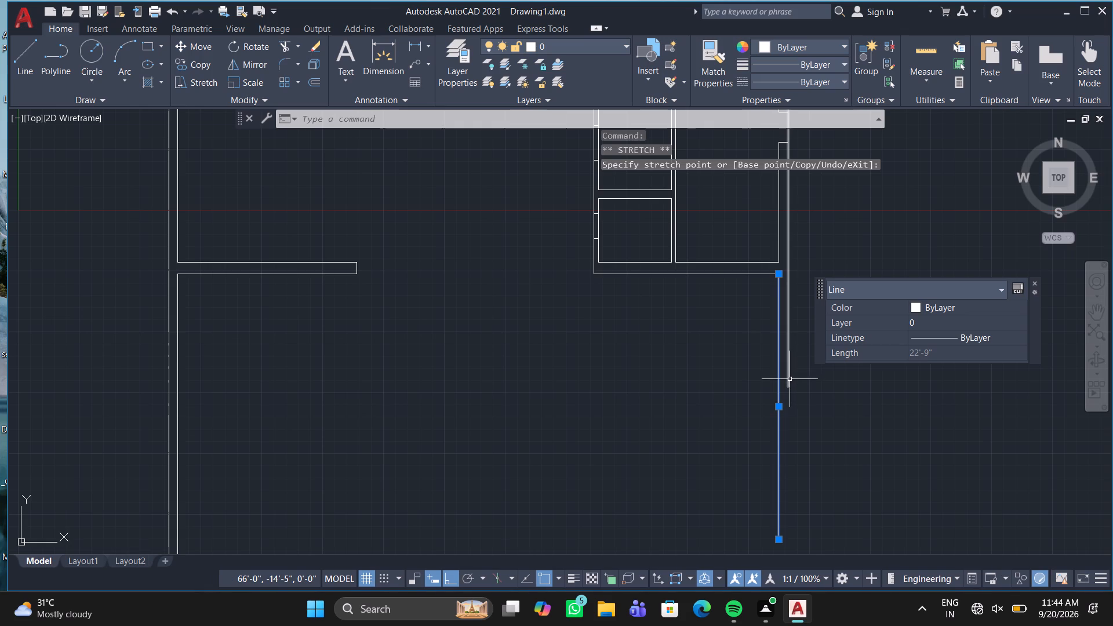
left_click(790, 379)
left_click(790, 388)
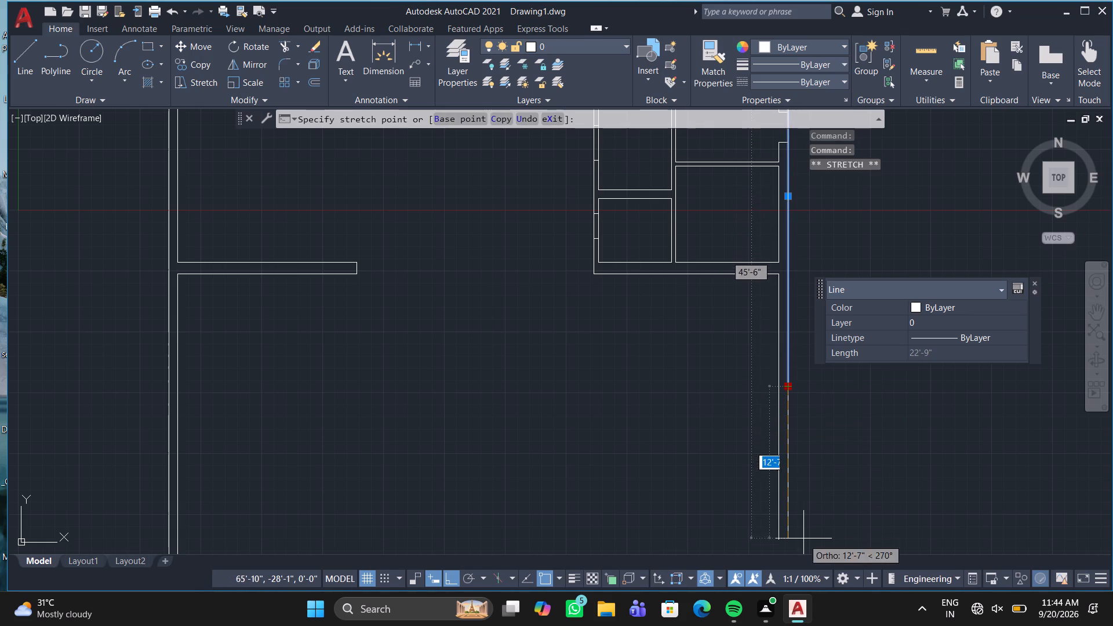
left_click(802, 549)
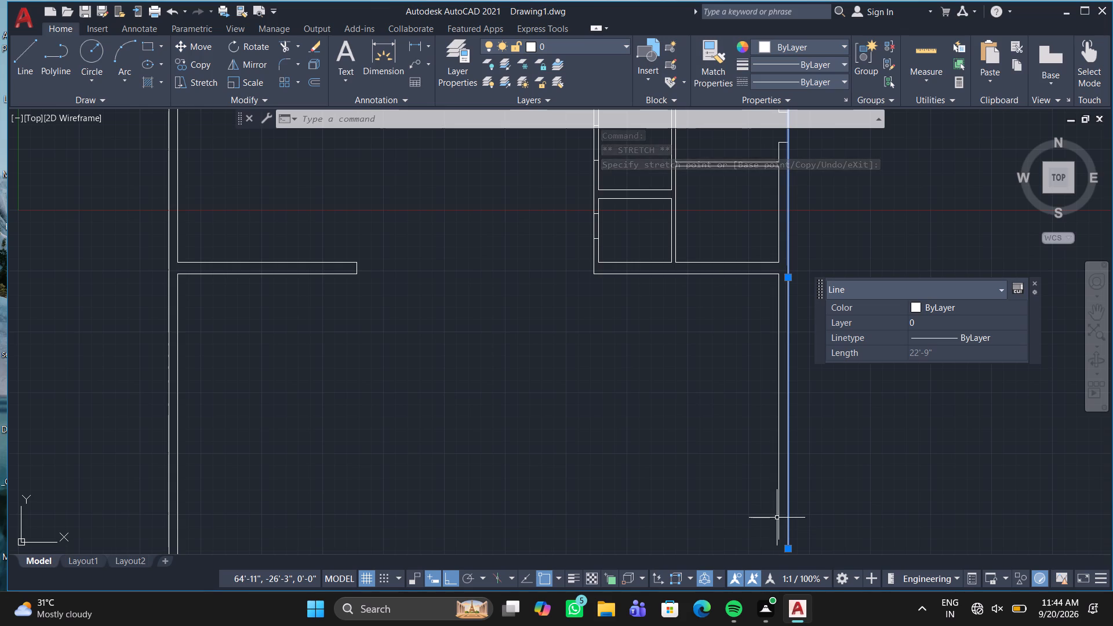
Stretch the south end of the east outer wall's inner line to about 23'-9" long, roughly level with the outer line's end.
middle_click_drag(777, 518, 754, 379)
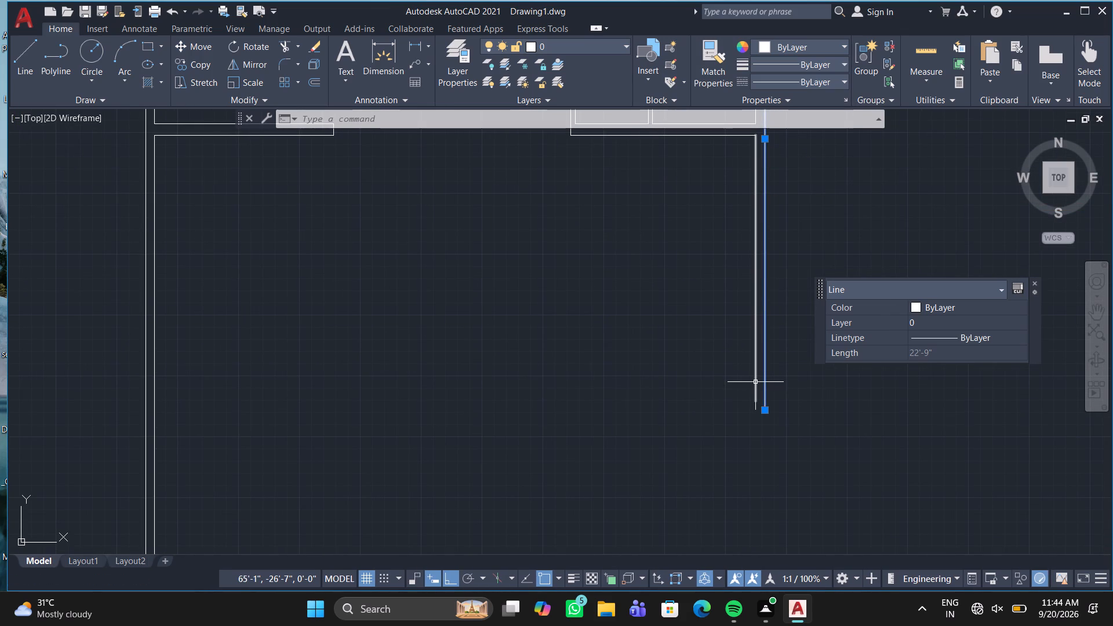
left_click(756, 381)
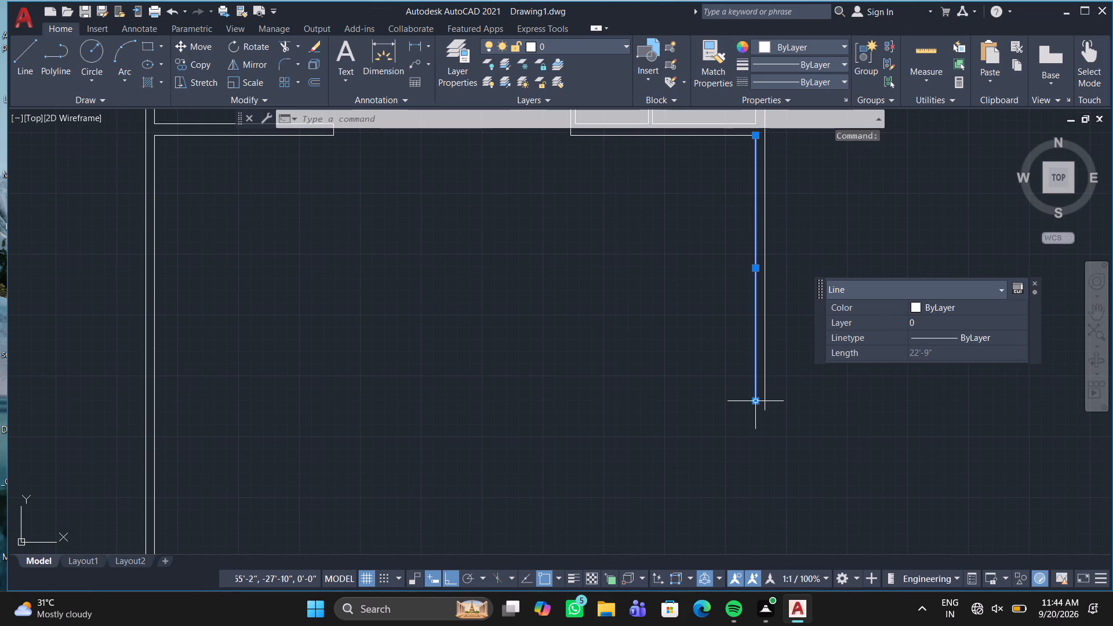
left_click(756, 403)
left_click(755, 413)
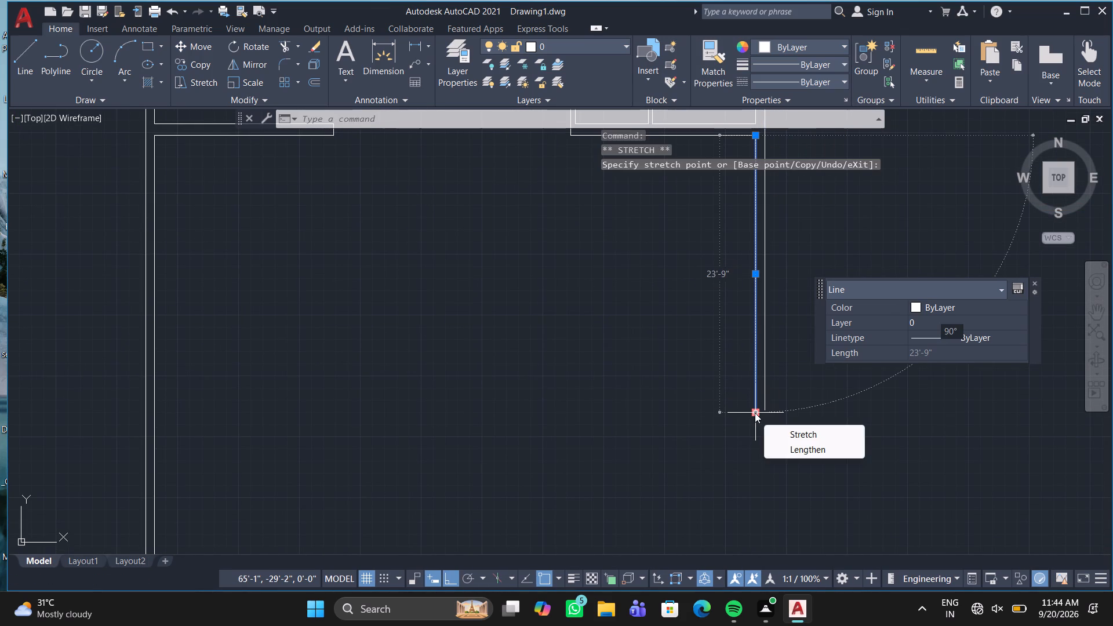
key("Escape")
key("Return")
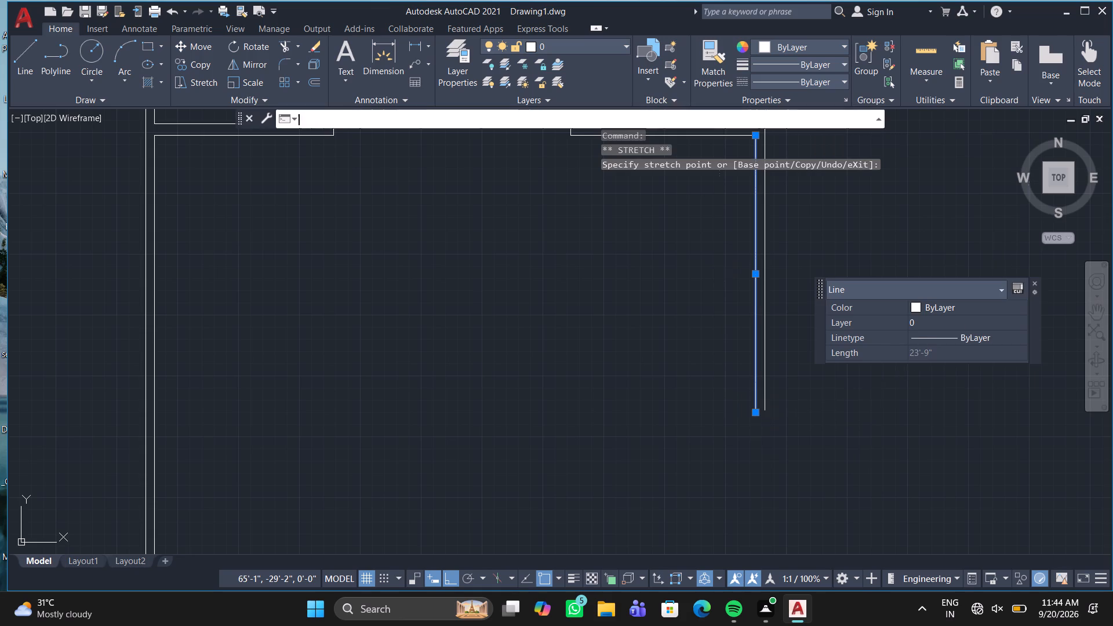
key("Escape")
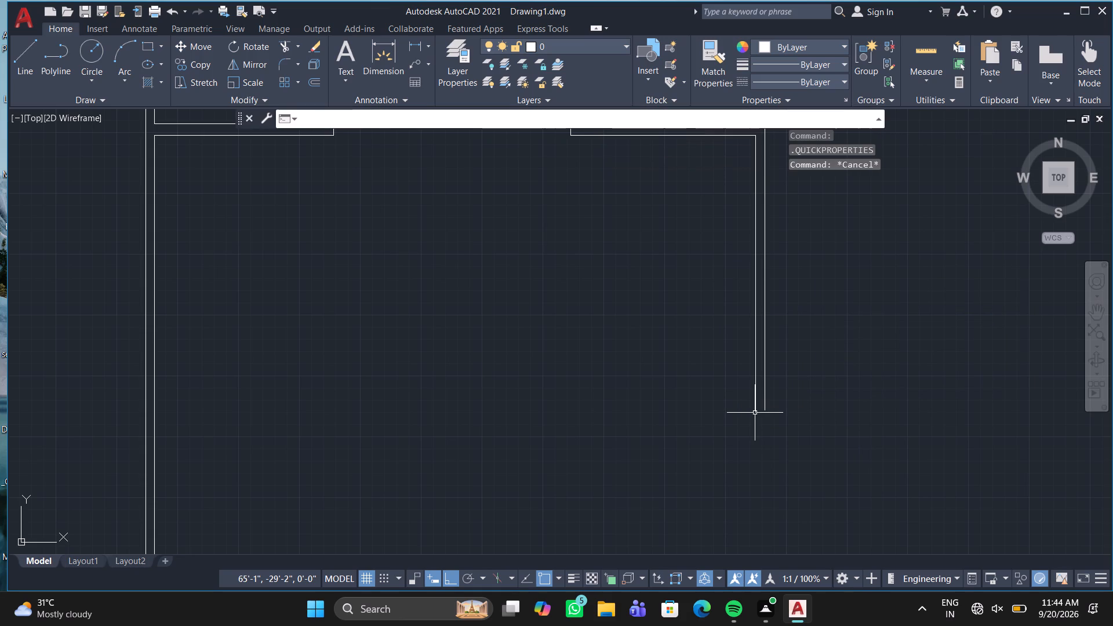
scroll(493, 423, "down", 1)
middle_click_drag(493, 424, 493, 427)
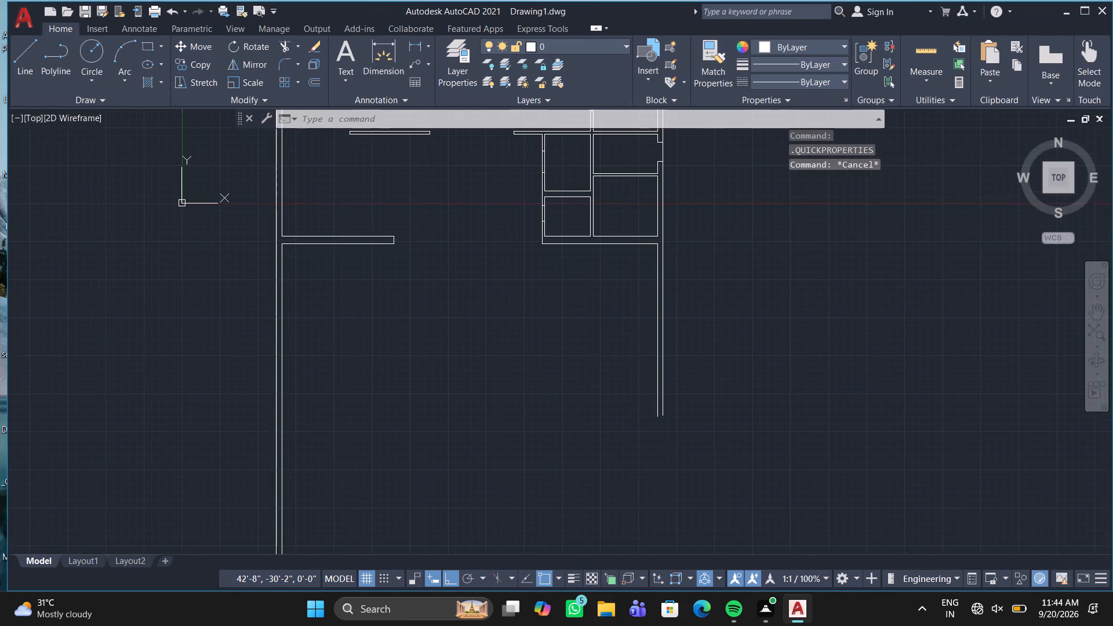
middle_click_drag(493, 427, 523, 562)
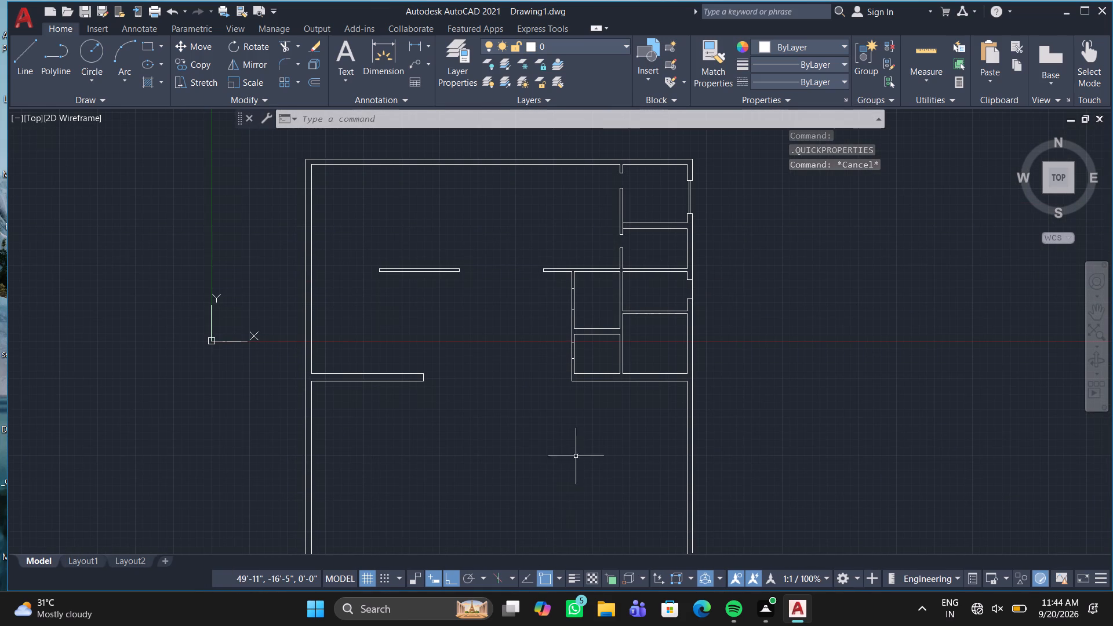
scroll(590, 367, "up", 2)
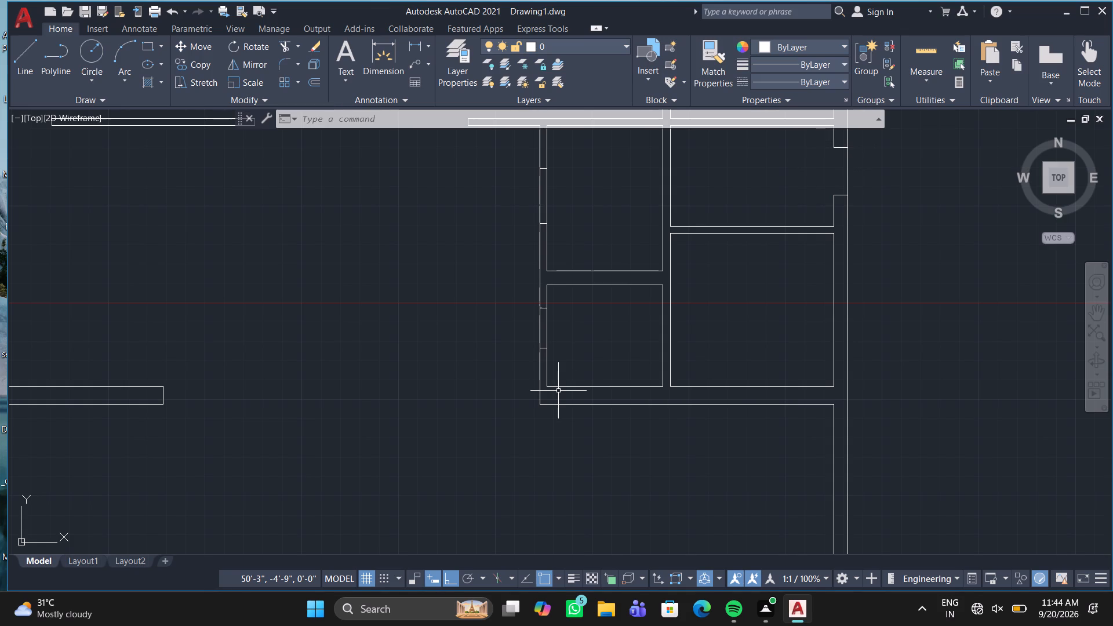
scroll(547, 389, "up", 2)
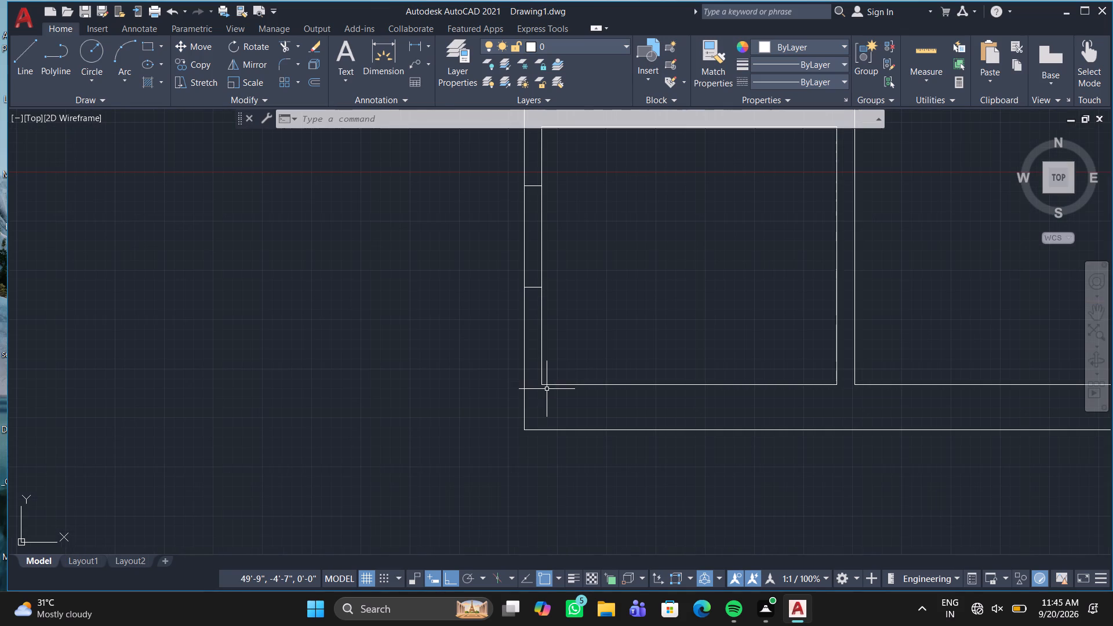
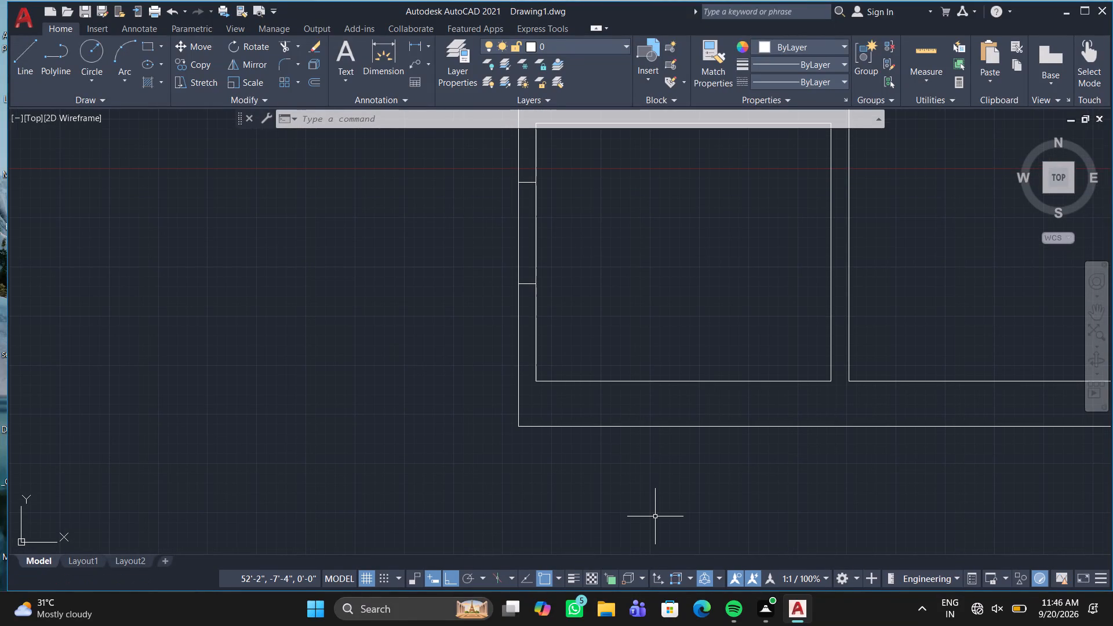
Examine the south rooms, the extended east outer wall and the adjoining rooms to the north in the house plan.
left_click(728, 559)
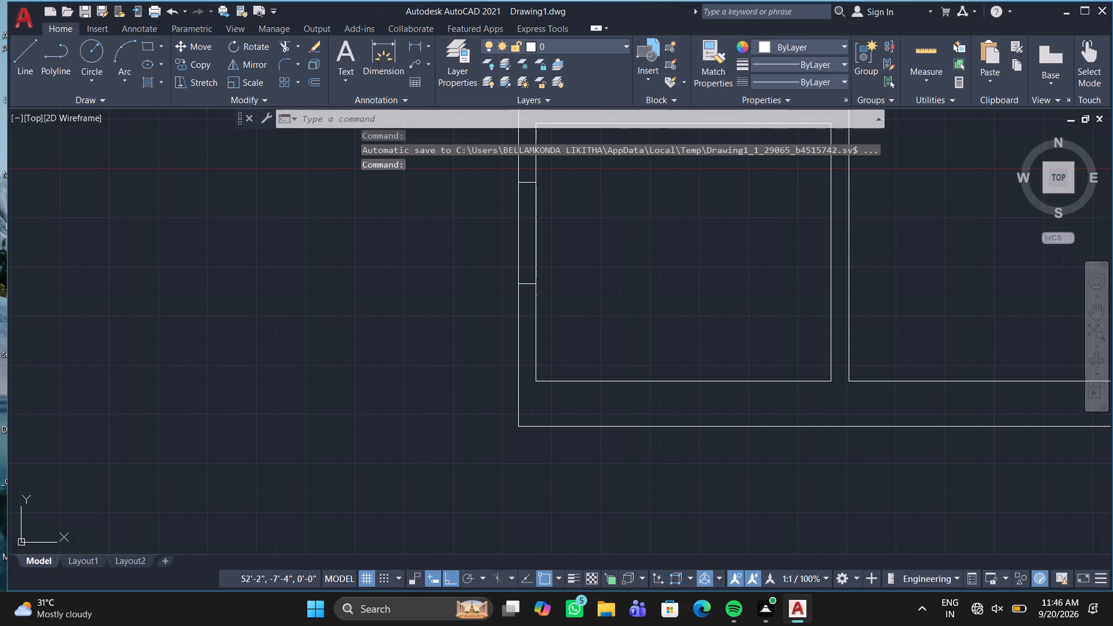
scroll(756, 625, "down", 2)
scroll(1099, 625, "down", 1)
middle_click_drag(1108, 599, 635, 620)
scroll(517, 567, "down", 1)
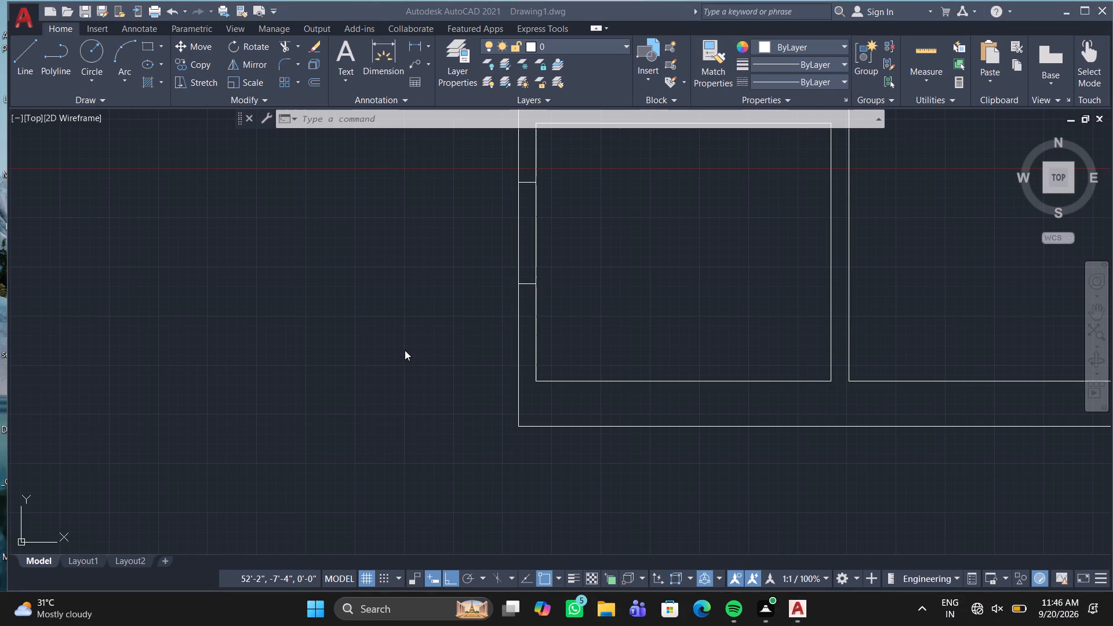
scroll(621, 286, "down", 1)
middle_click_drag(621, 286, 359, 471)
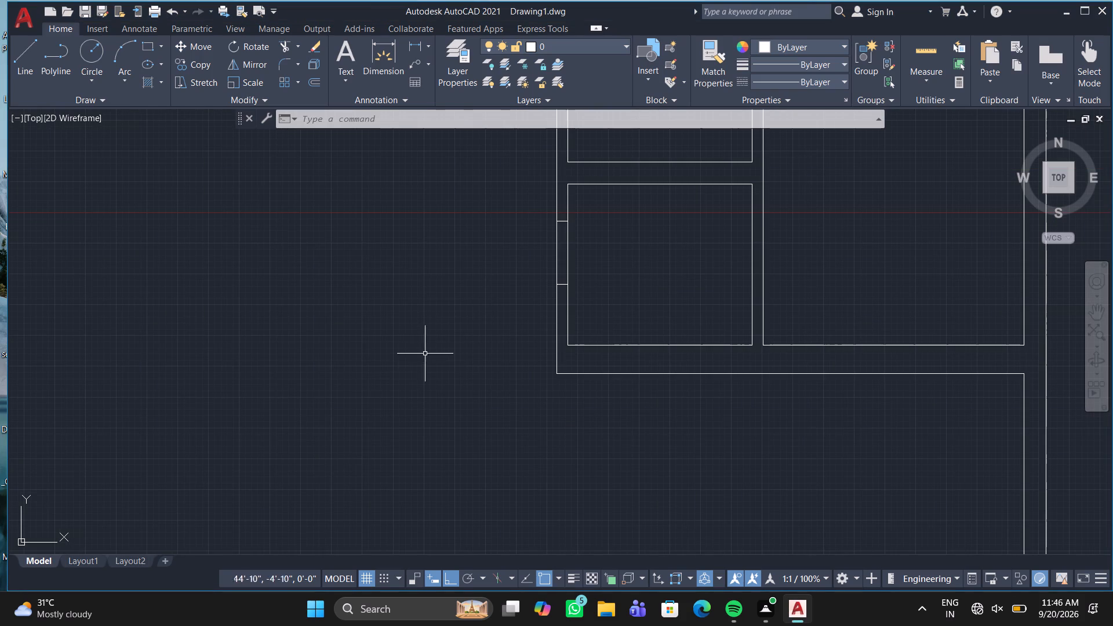
scroll(448, 345, "down", 1)
middle_click_drag(552, 292, 400, 477)
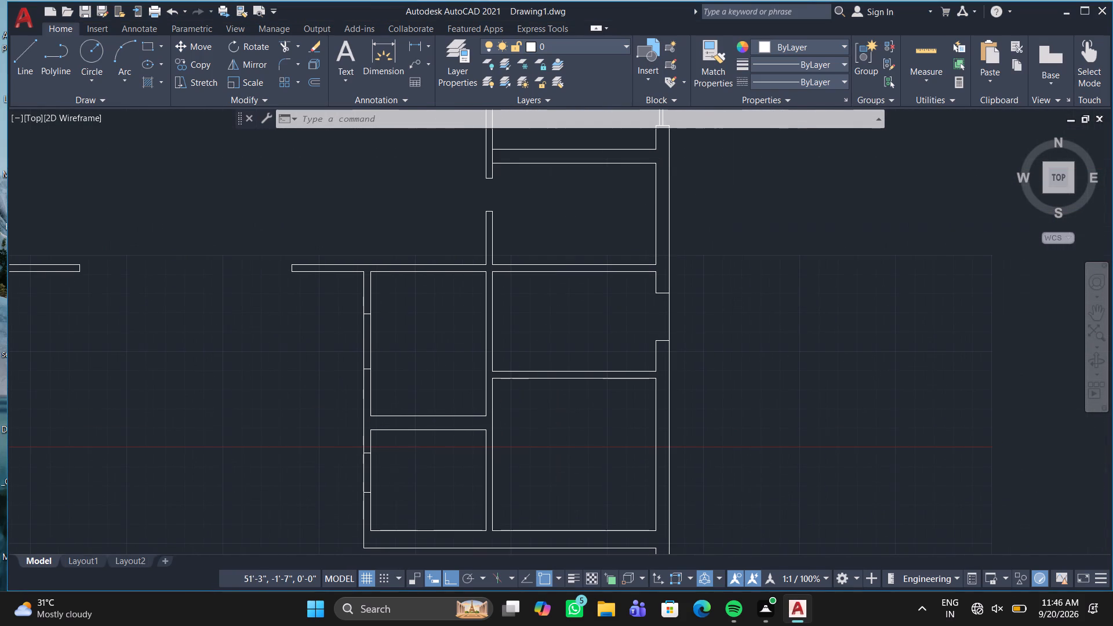
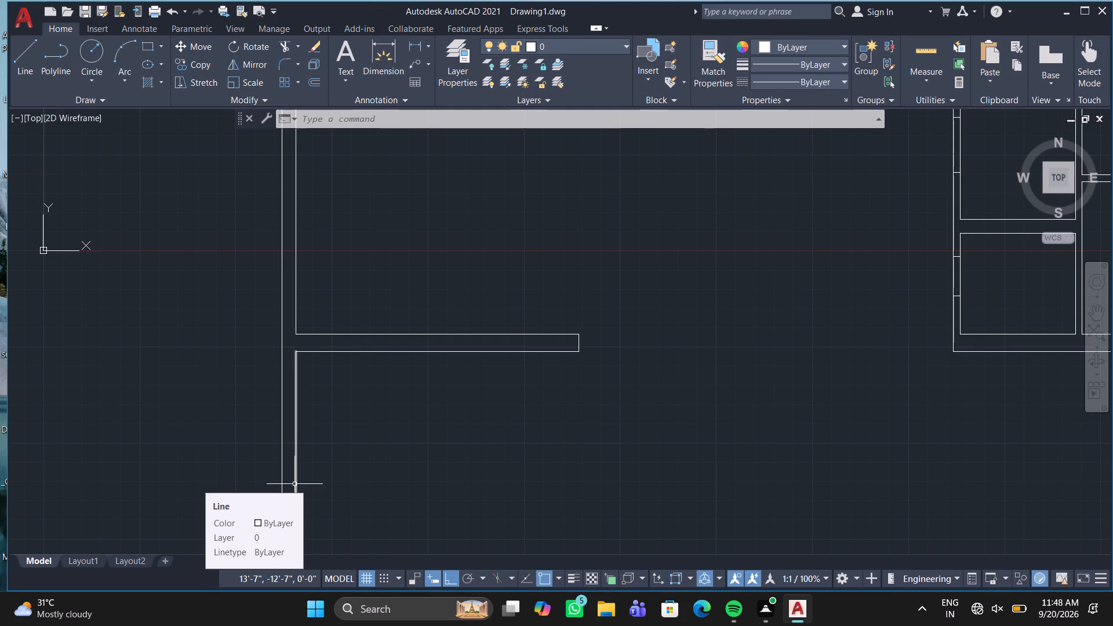
Hatch the marked opening in the west wall of the northern of the two small stacked rooms with the SOLID pattern.
scroll(551, 527, "down", 1)
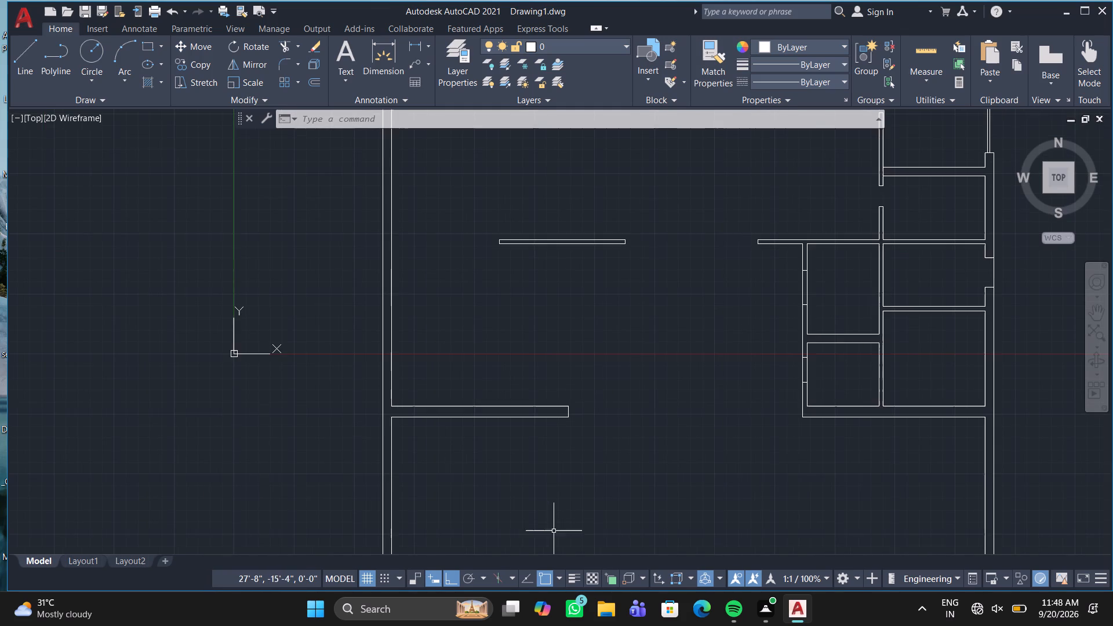
scroll(554, 532, "down", 1)
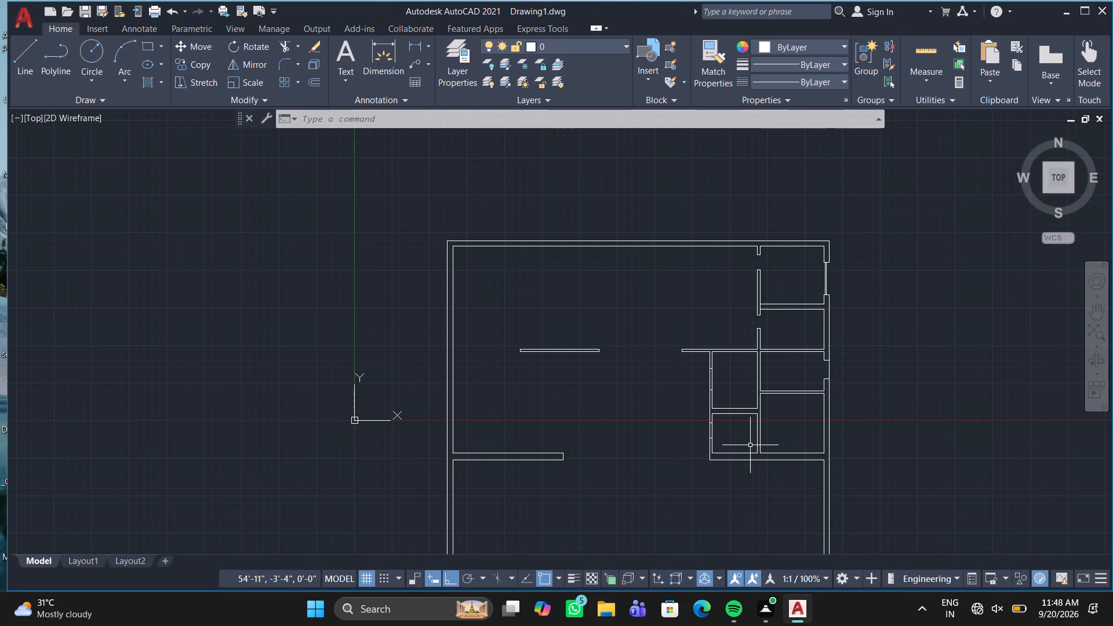
key("h")
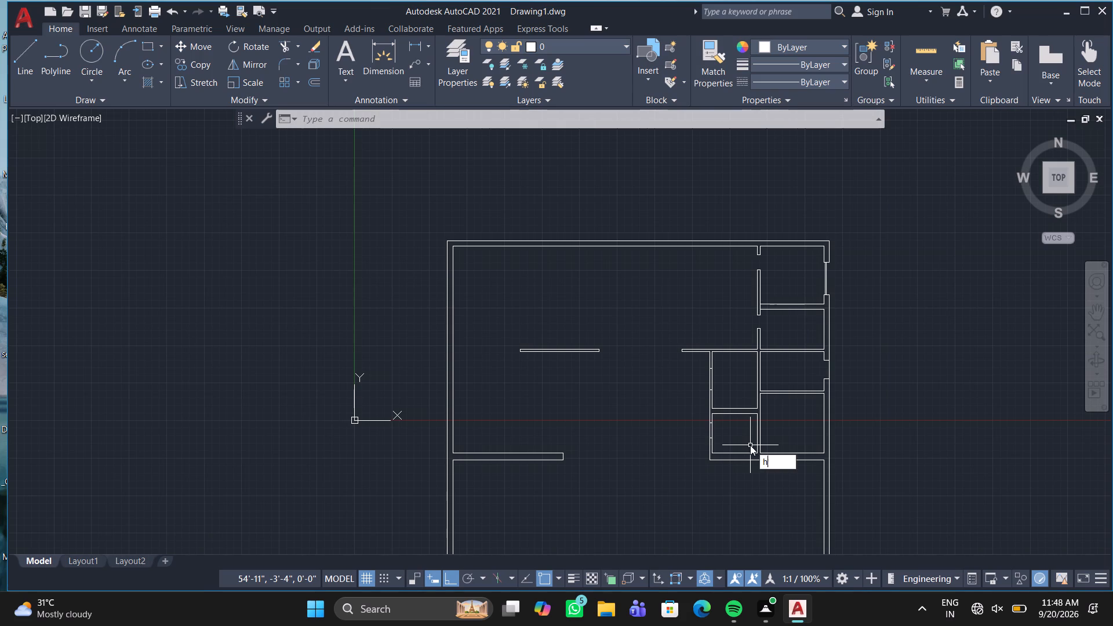
key("Return")
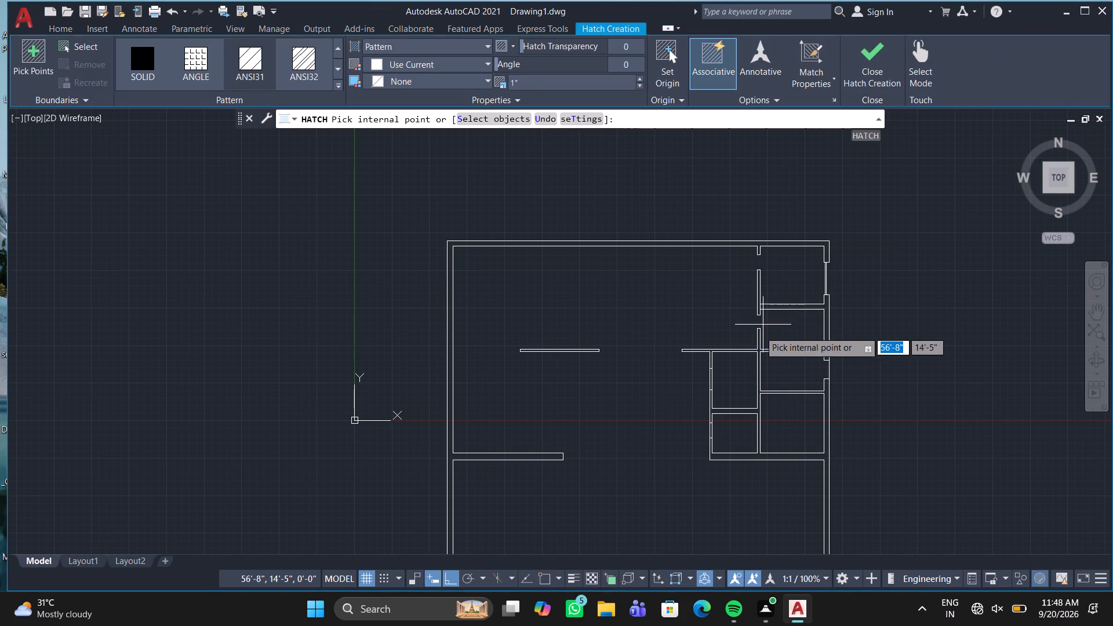
scroll(716, 372, "up", 4)
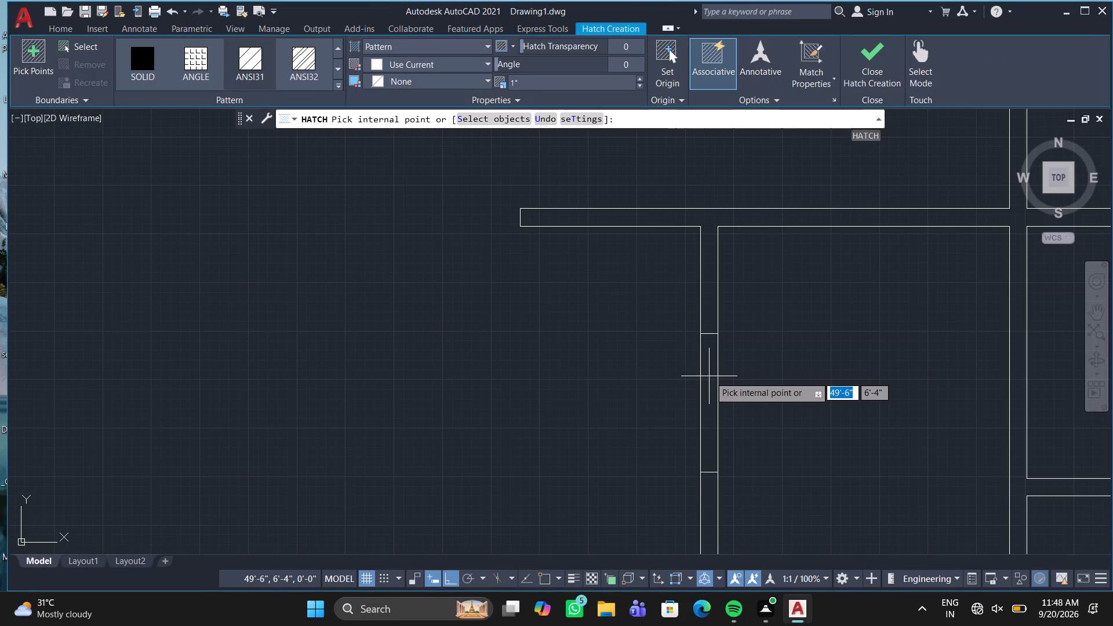
left_click(708, 376)
scroll(724, 378, "down", 1)
middle_click_drag(724, 378, 717, 222)
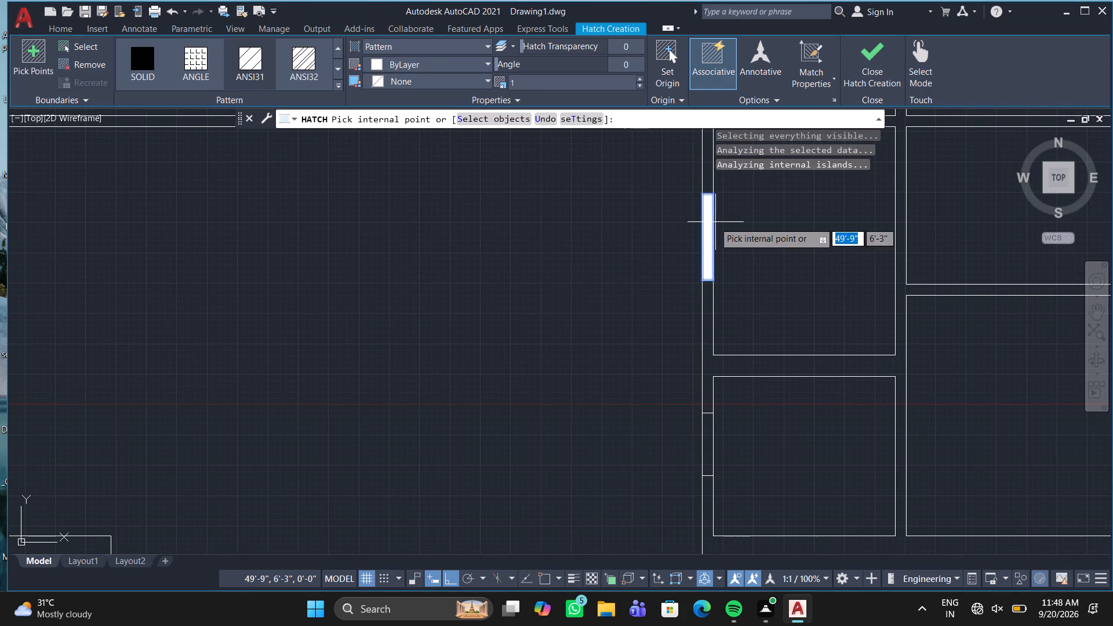
left_click(135, 53)
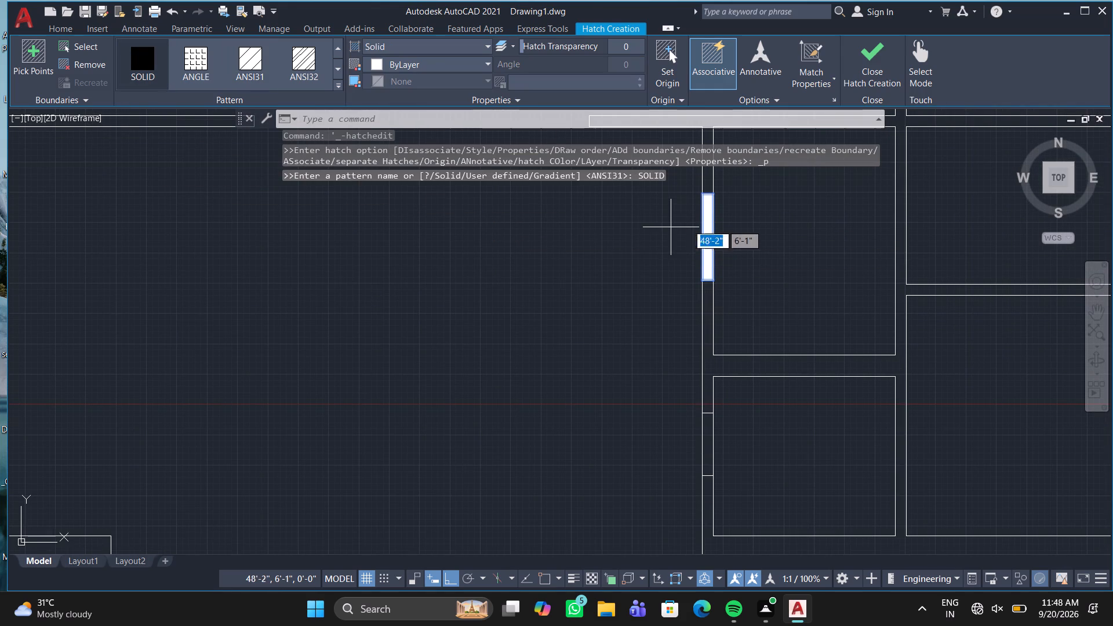
Add the same SOLID hatch to the marked opening in the west wall of the small room directly south, and finish hatching.
scroll(751, 207, "up", 1)
scroll(704, 224, "up", 2)
scroll(688, 232, "down", 3)
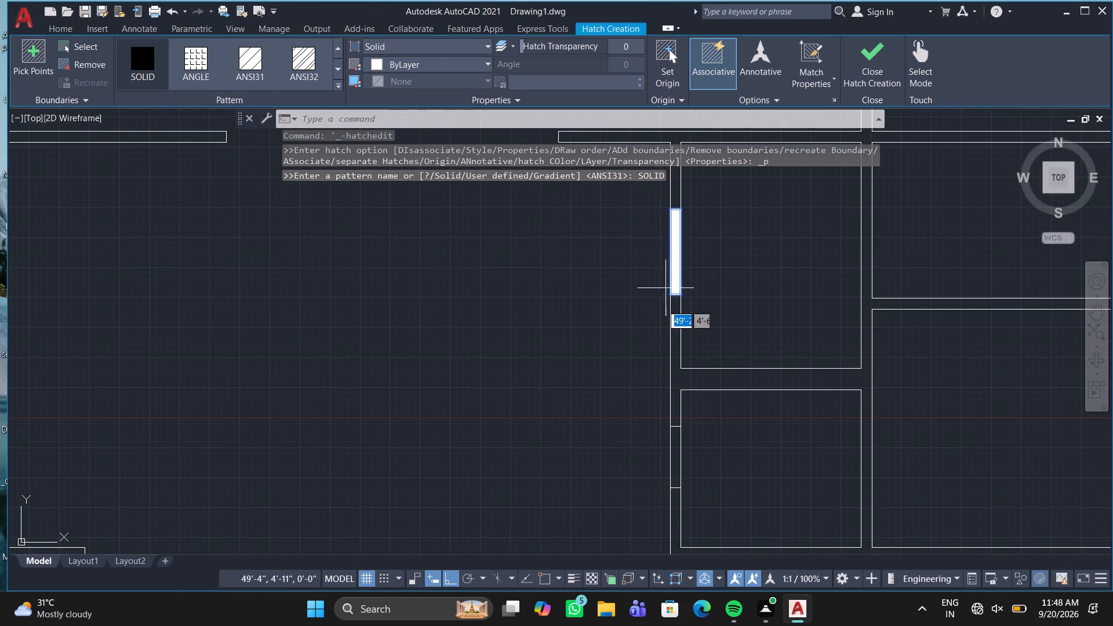
scroll(666, 328, "down", 1)
middle_click_drag(666, 328, 646, 213)
scroll(652, 289, "up", 3)
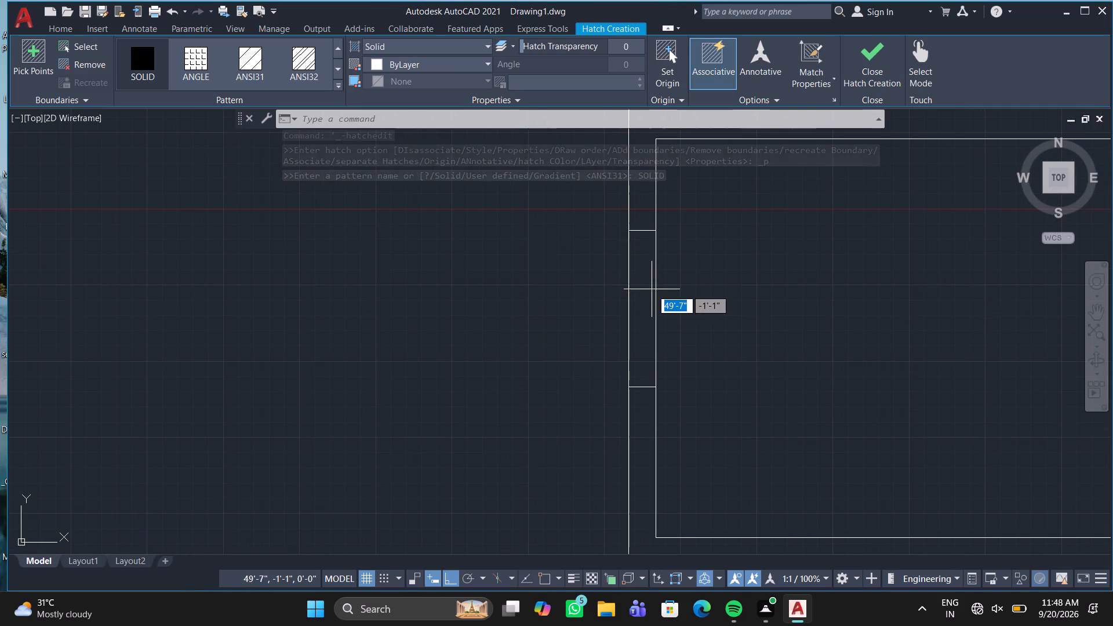
left_click(642, 295)
key("Return")
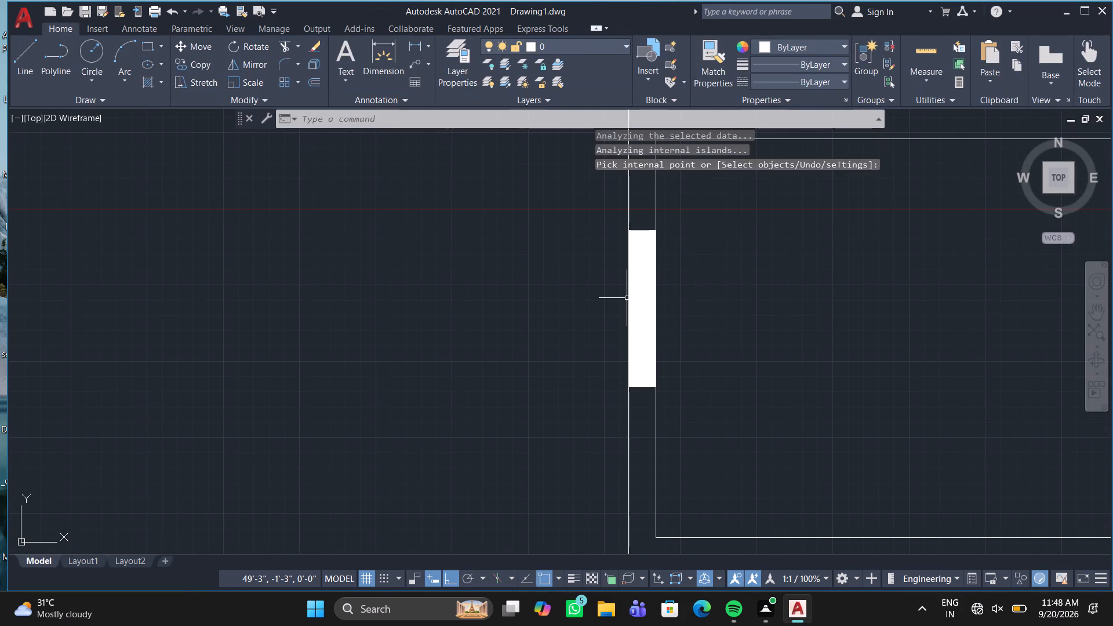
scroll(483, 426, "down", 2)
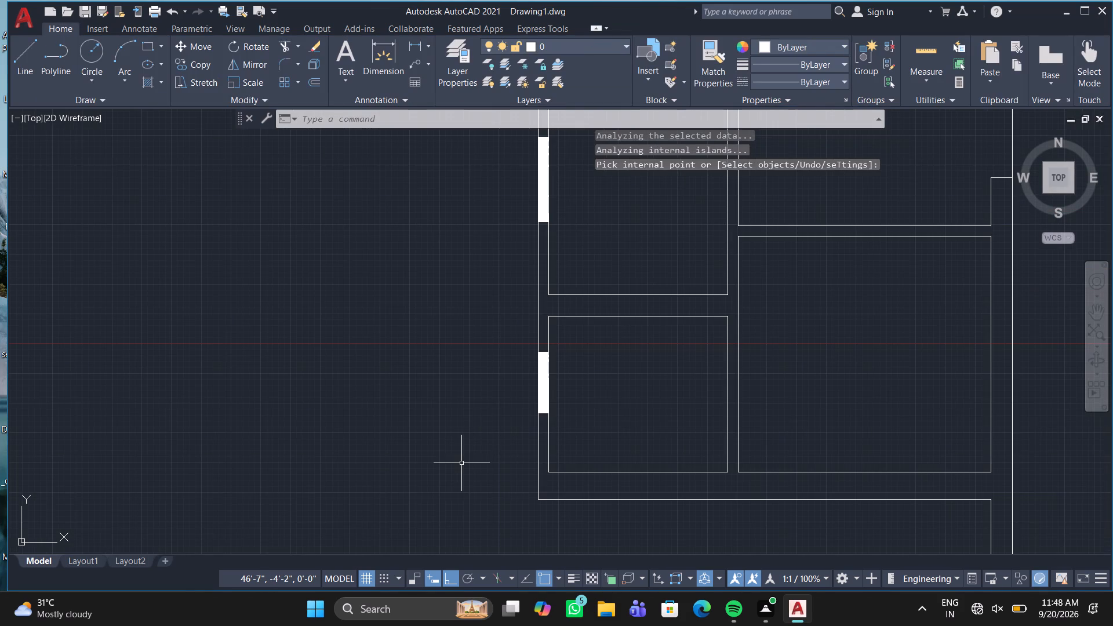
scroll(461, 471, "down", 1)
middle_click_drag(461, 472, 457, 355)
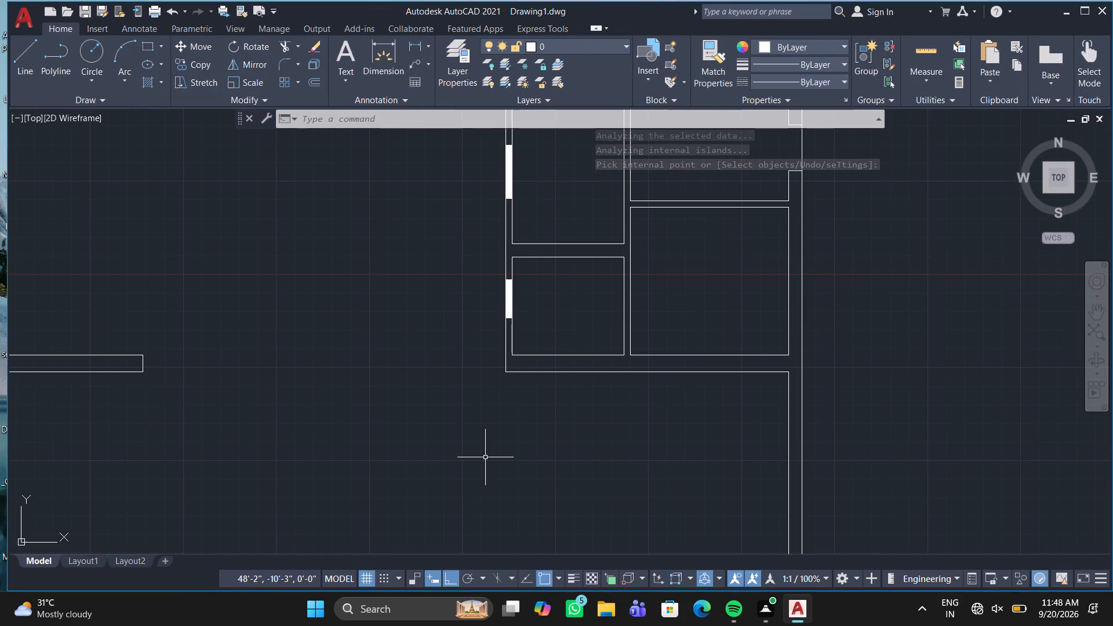
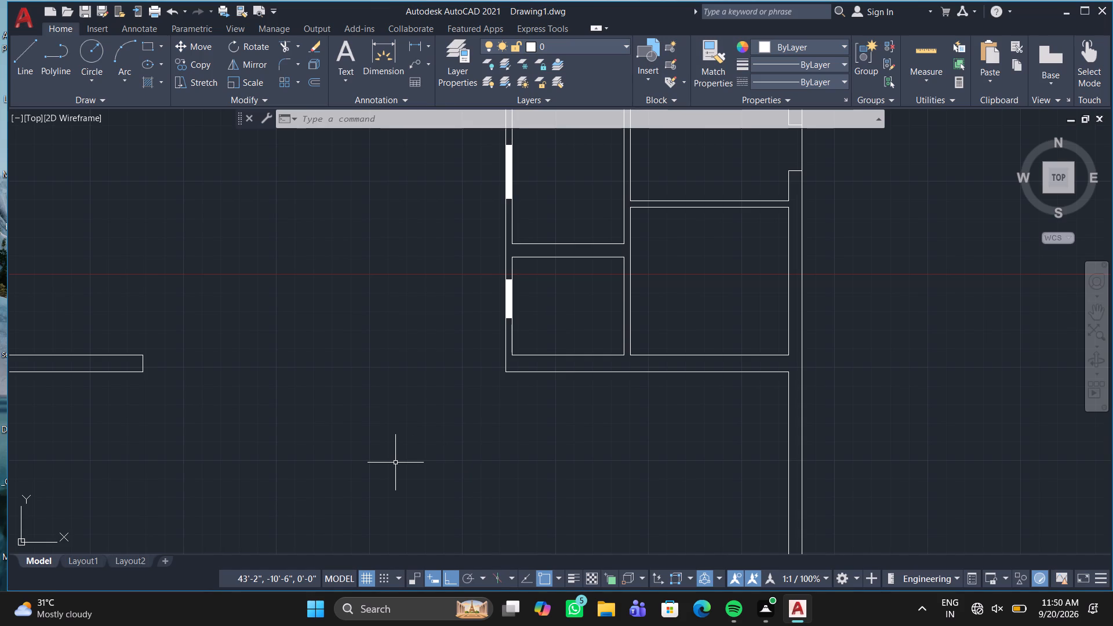
Stretch the south line of the western partition about 5'-8" westward, past the outer west wall.
scroll(278, 470, "down", 2)
middle_click_drag(277, 469, 558, 435)
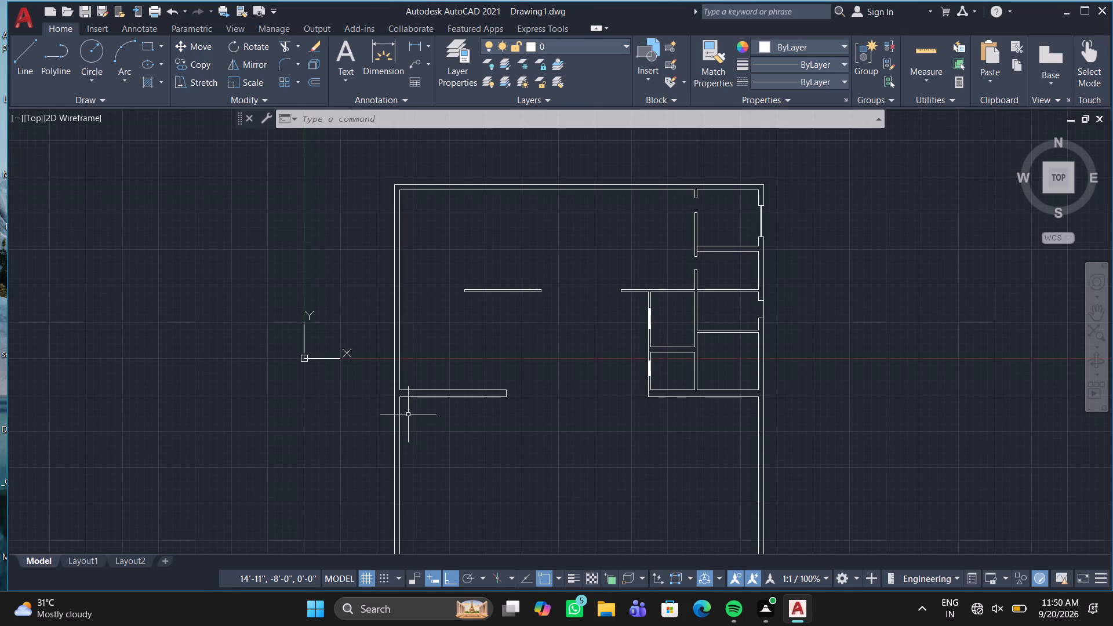
scroll(409, 411, "up", 2)
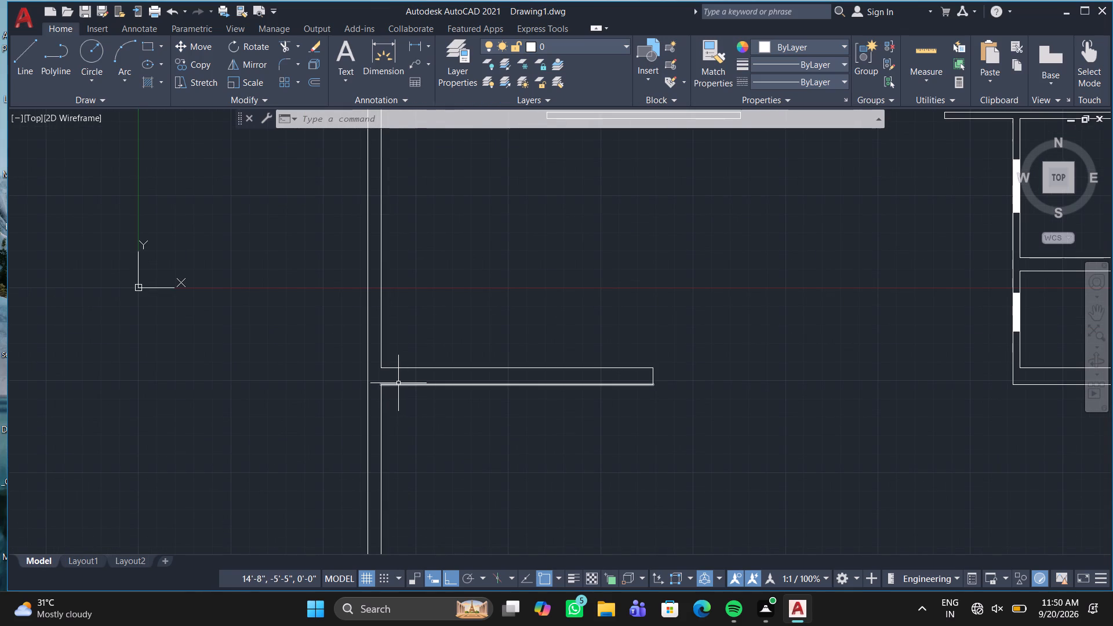
left_click(397, 385)
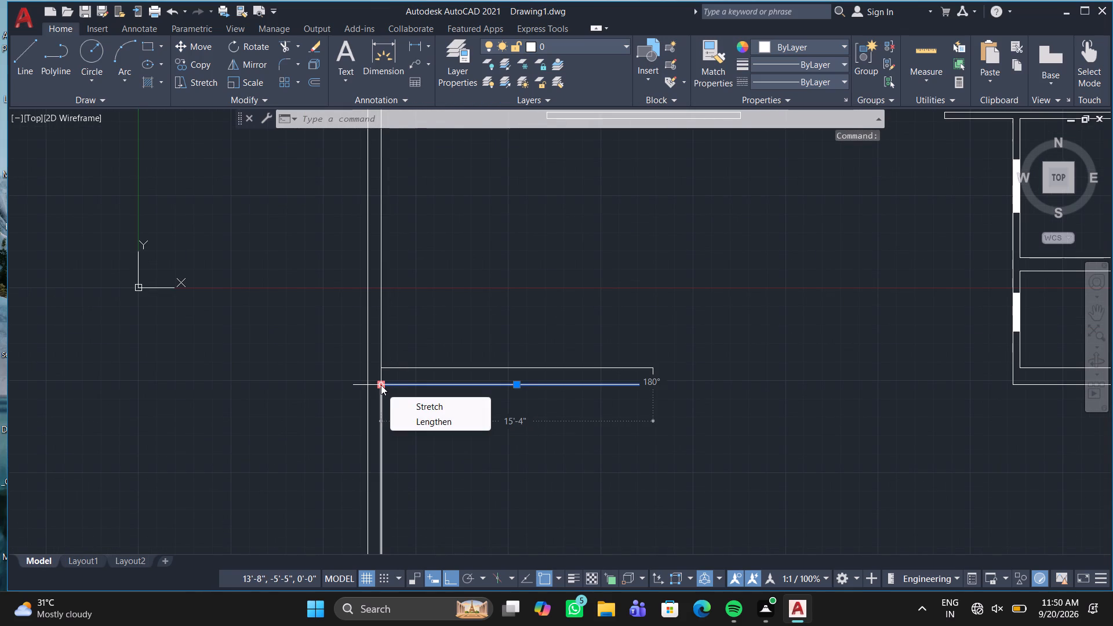
left_click(380, 383)
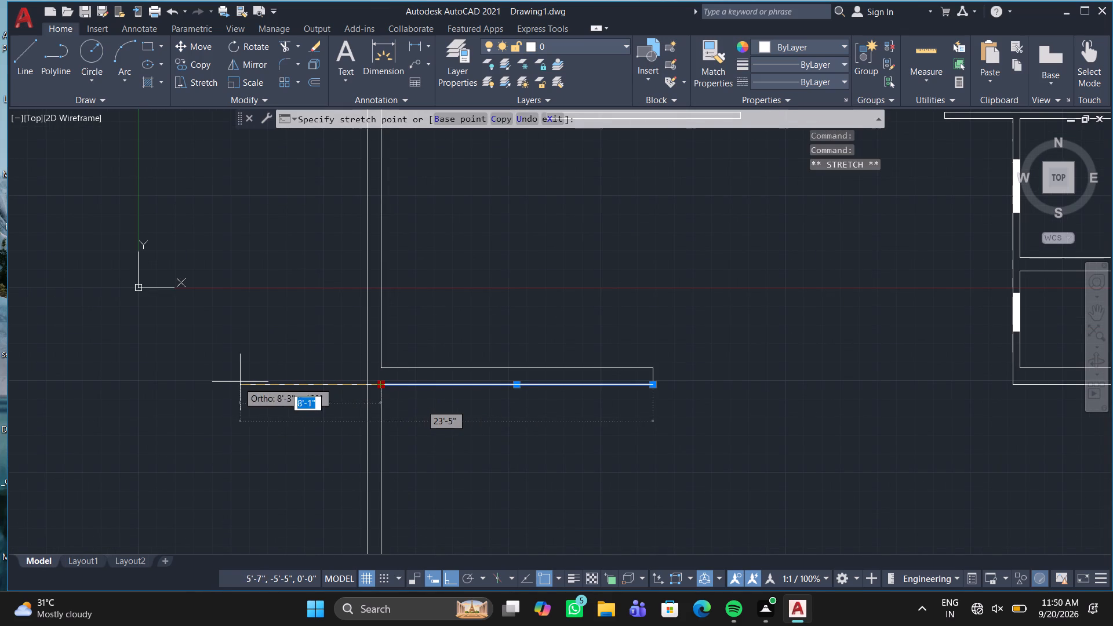
left_click(279, 382)
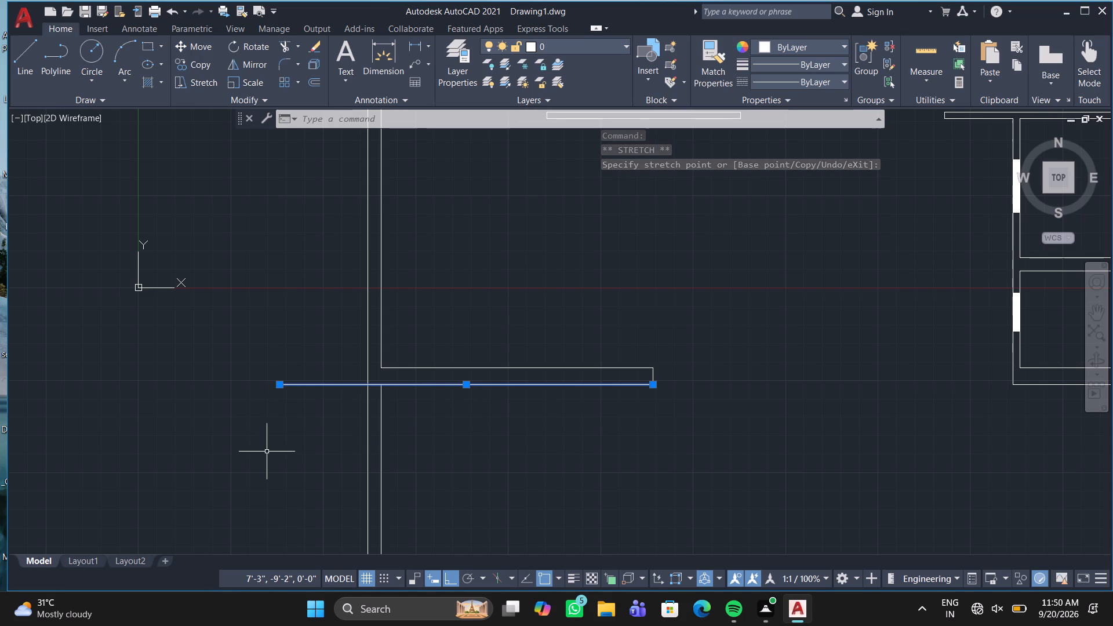
key("Escape")
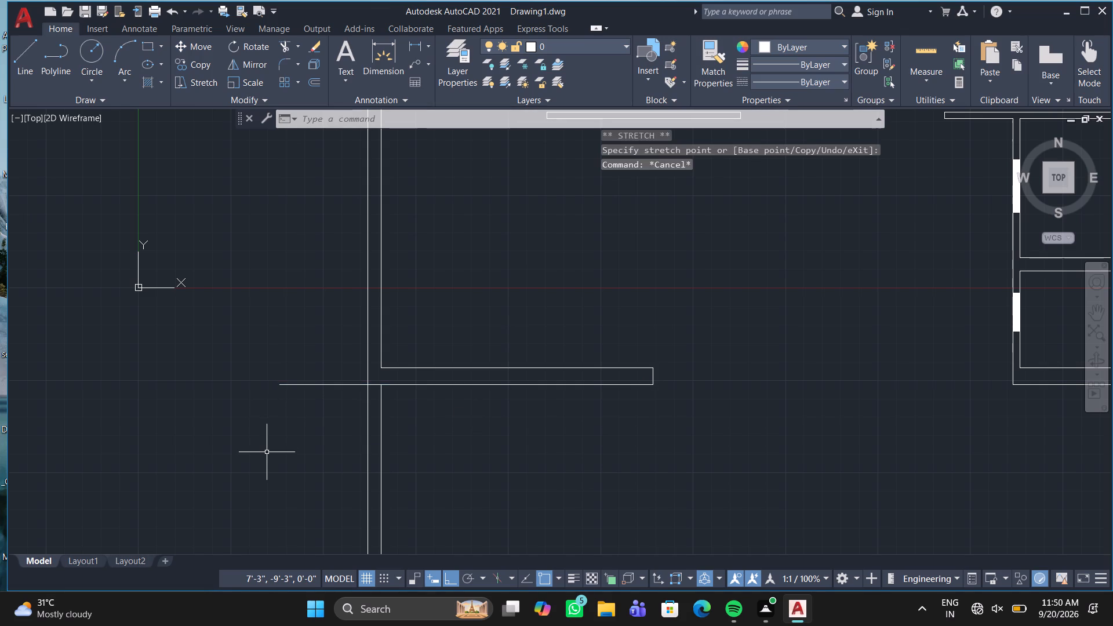
Offset the extended south partition line 14'9" to the south.
key("o")
key("Return")
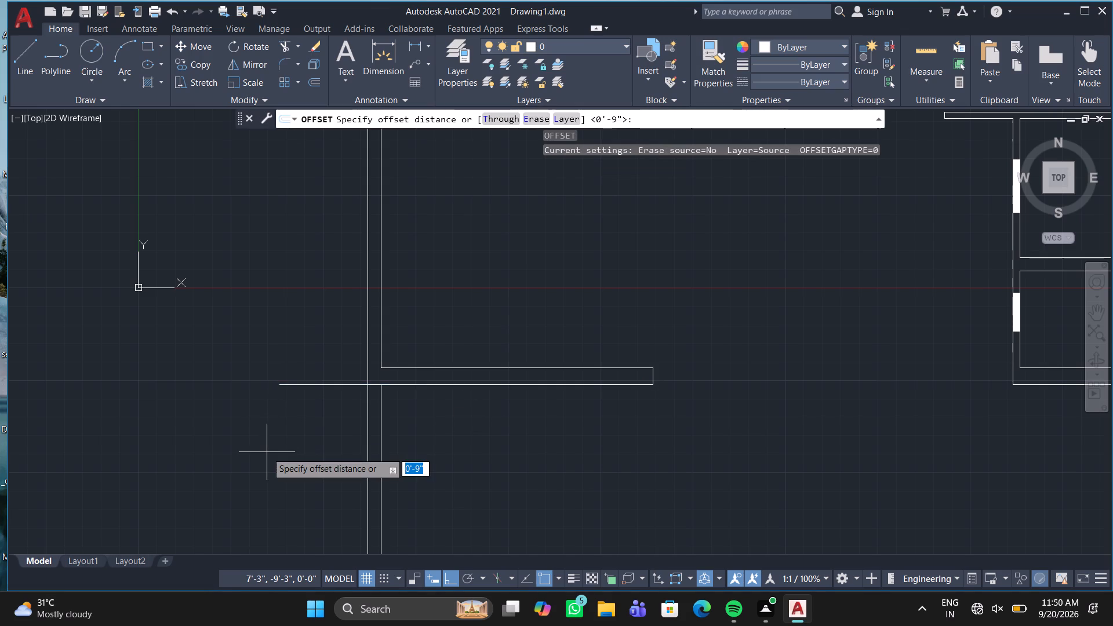
type("14'9")
key("shift+quotedbl")
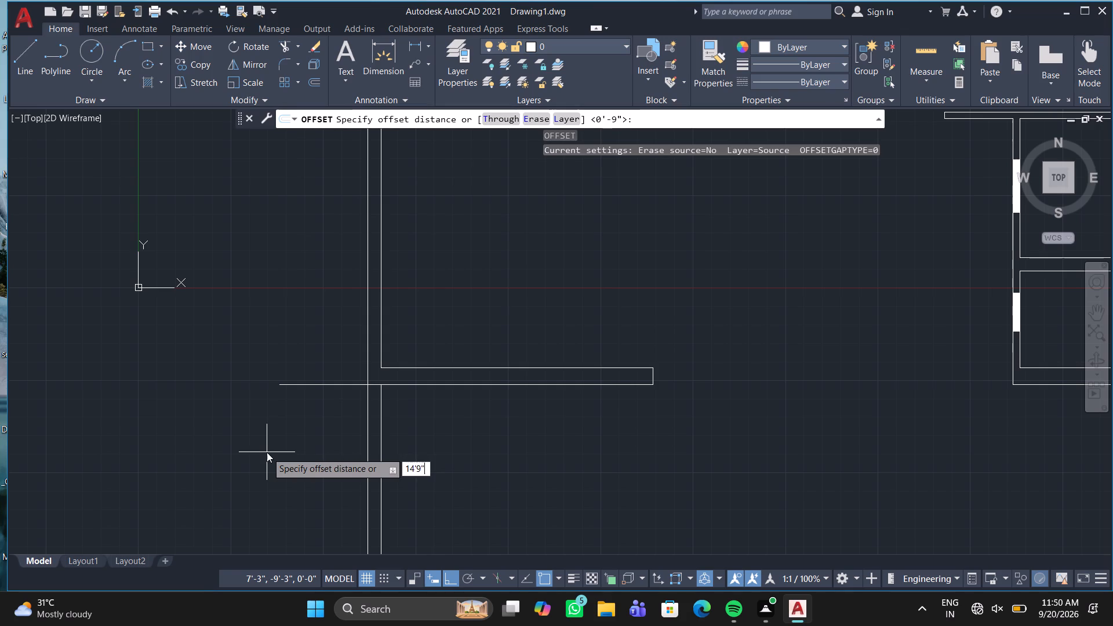
key("Return")
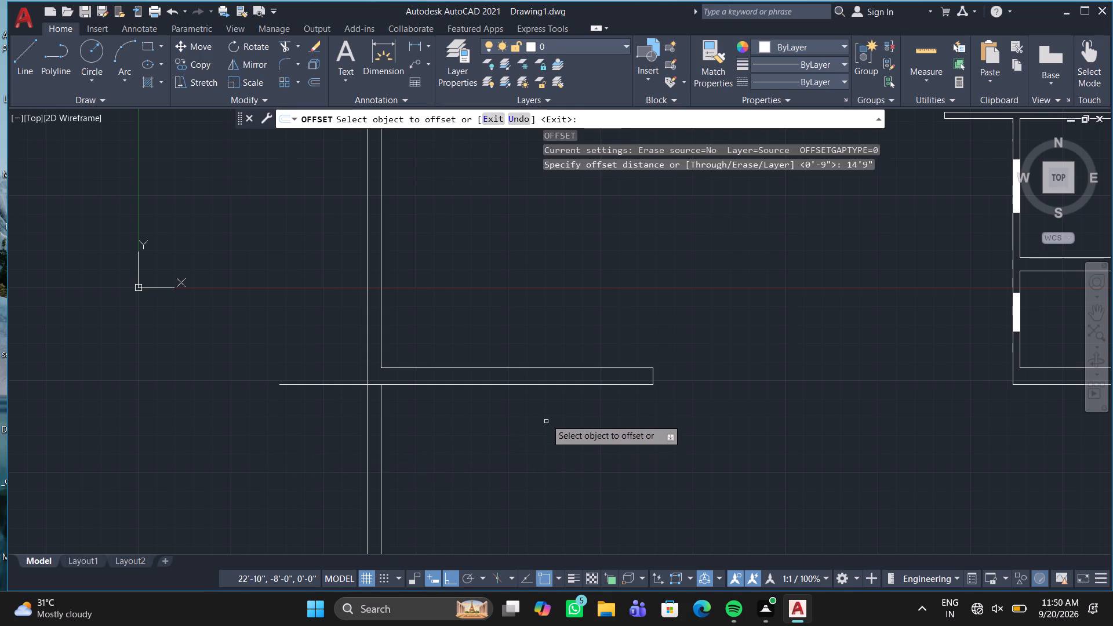
left_click(550, 385)
scroll(555, 439, "down", 1)
middle_click_drag(555, 439, 521, 302)
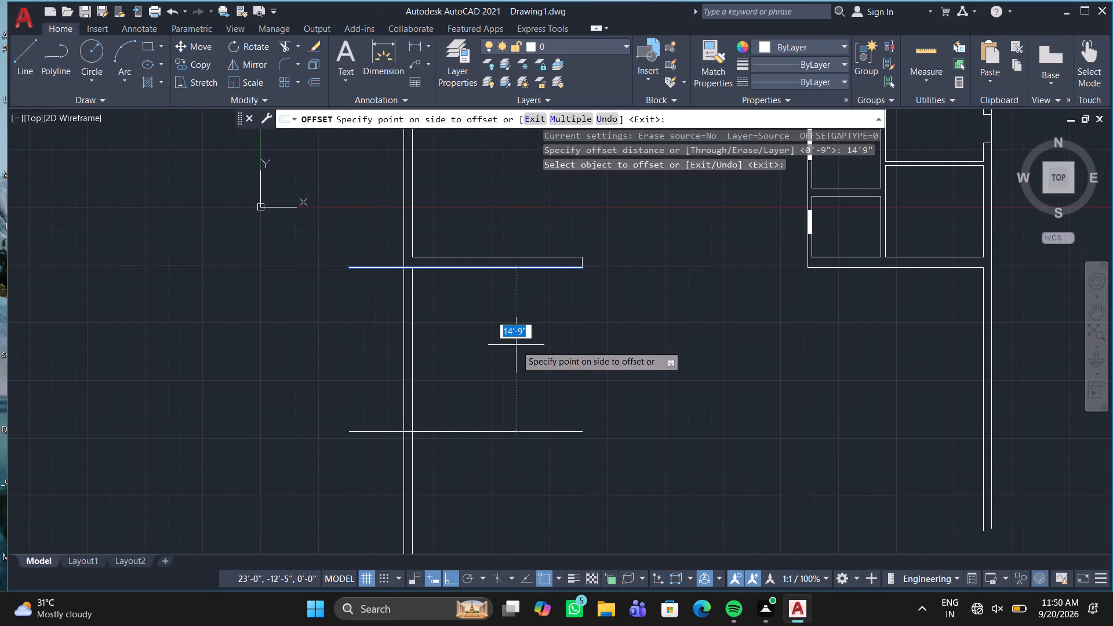
double_click(516, 345)
key("space")
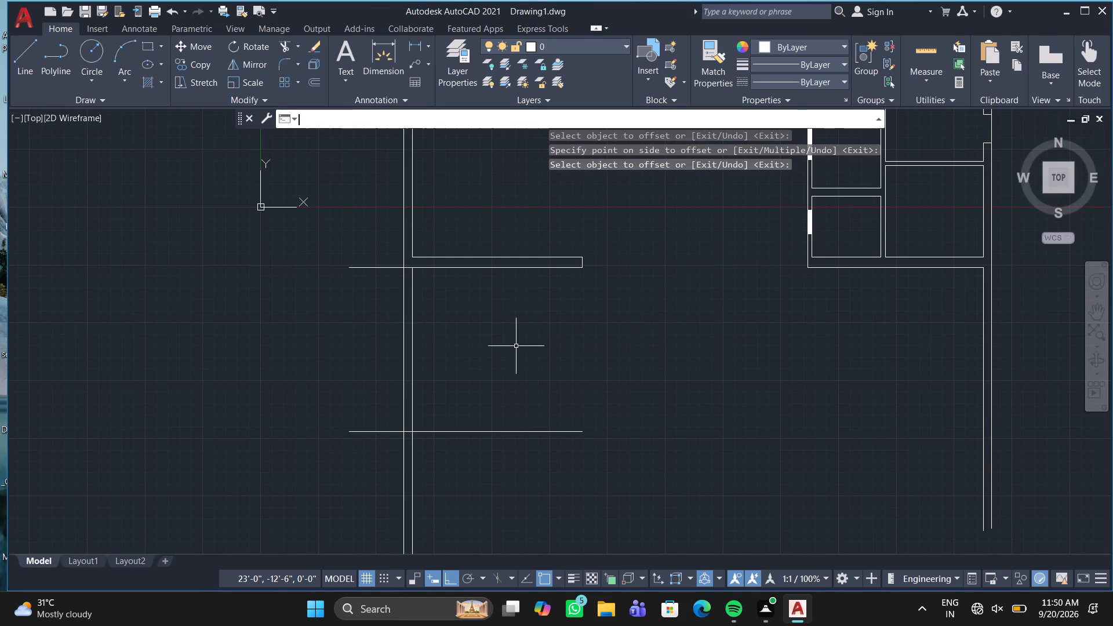
Offset the new southern horizontal line 9" further south to form a wall.
key("space")
key("9")
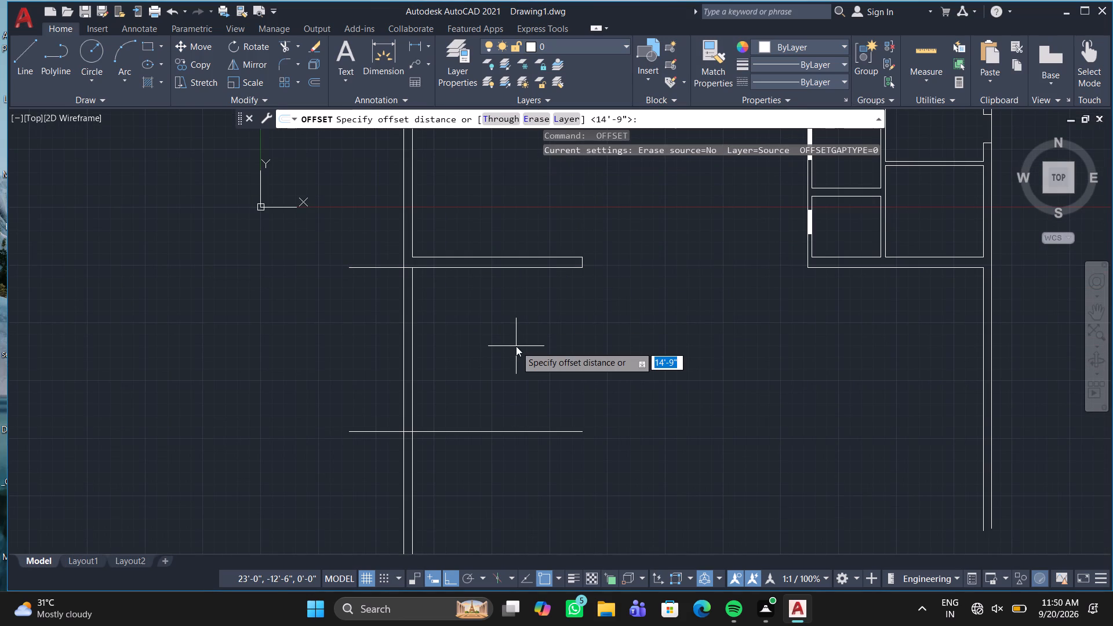
key("shift+quotedbl")
key("Return")
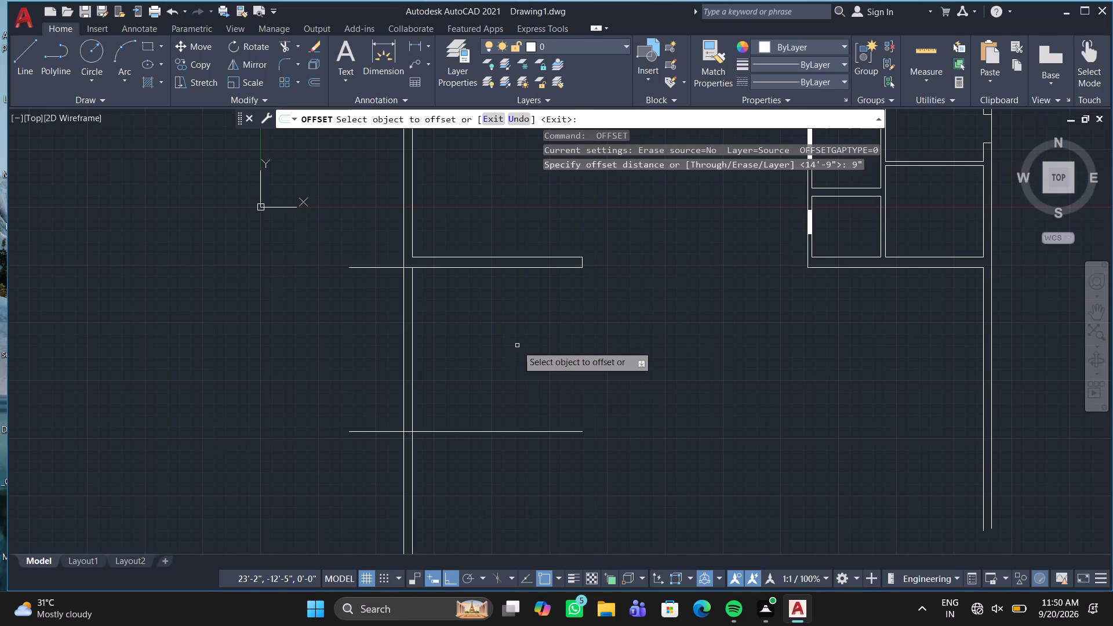
left_click(523, 431)
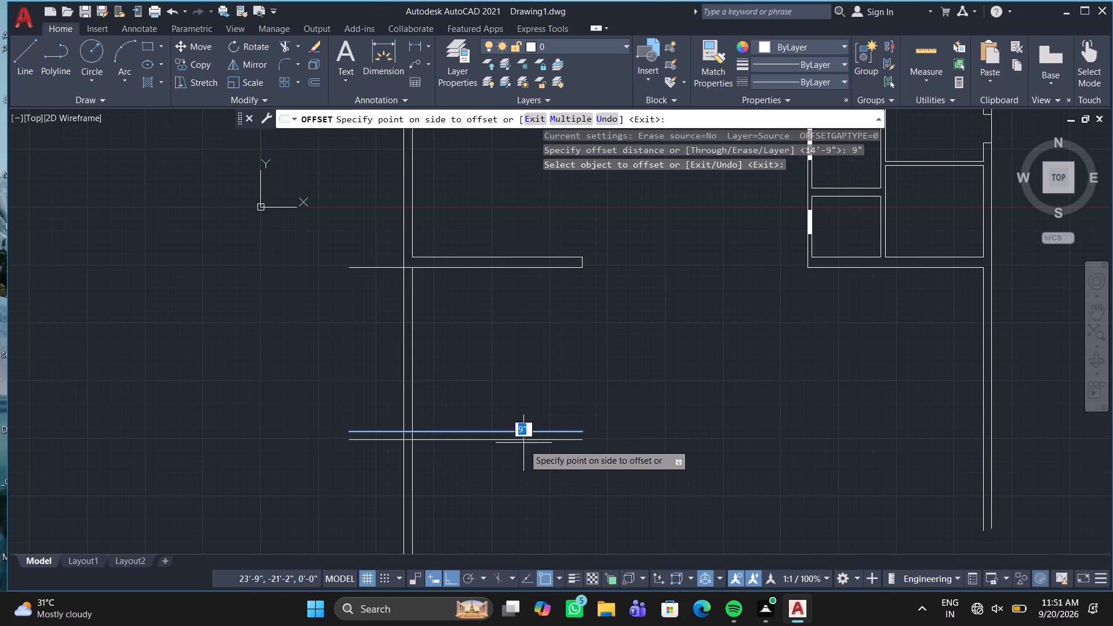
left_click(521, 467)
key("Escape")
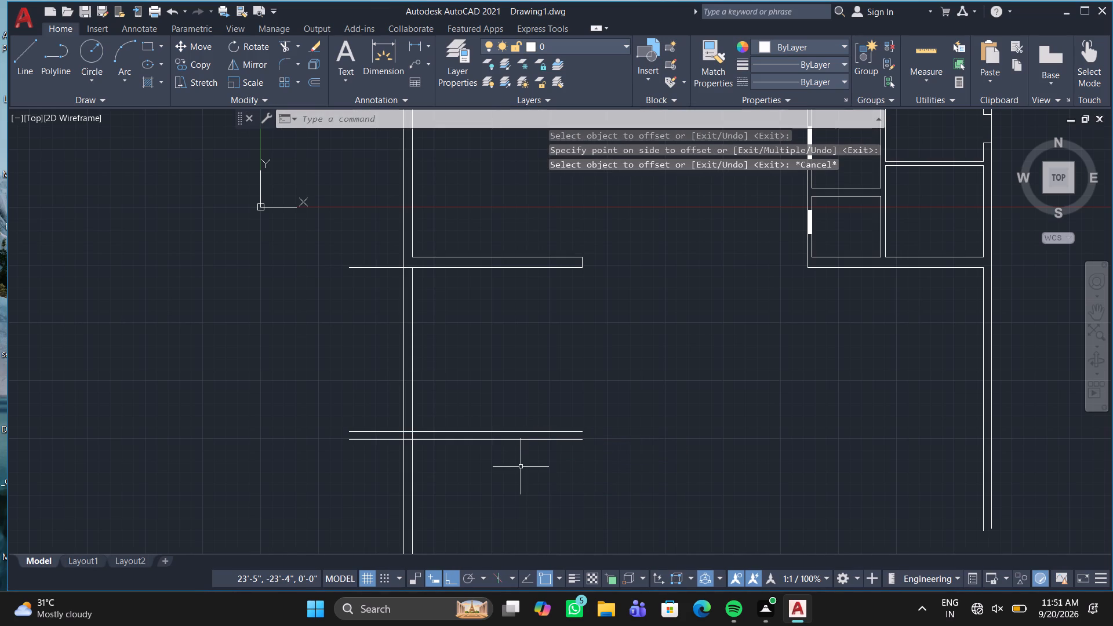
Draw a line from the southernmost line's west end about 16'-6" north to the partition's north line level, continuing east past the existing west wall.
key("l")
key("Return")
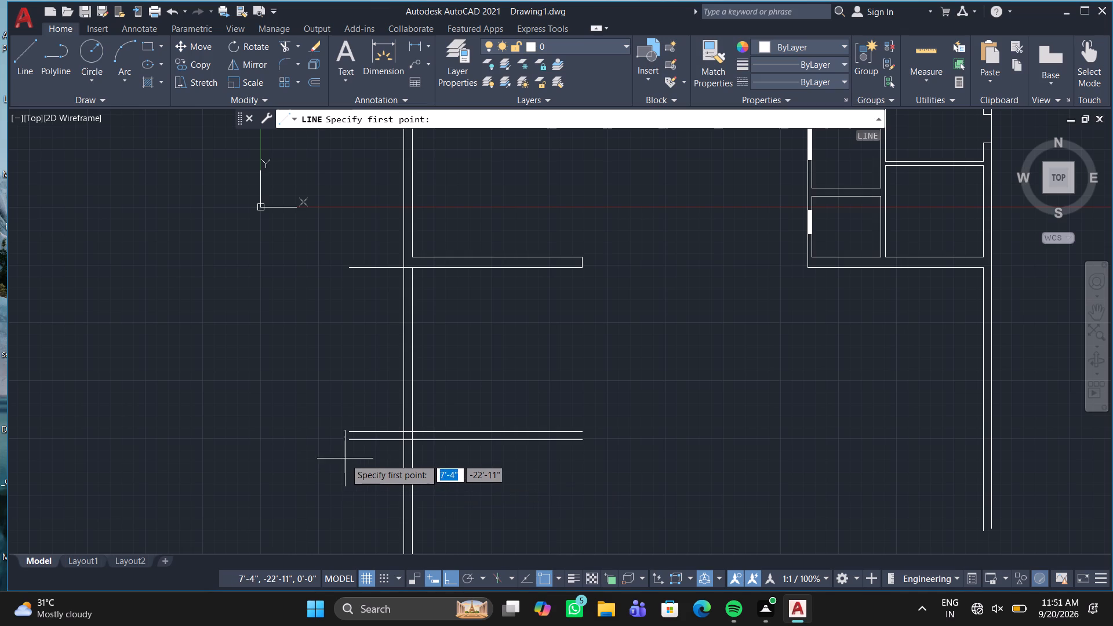
scroll(353, 447, "up", 2)
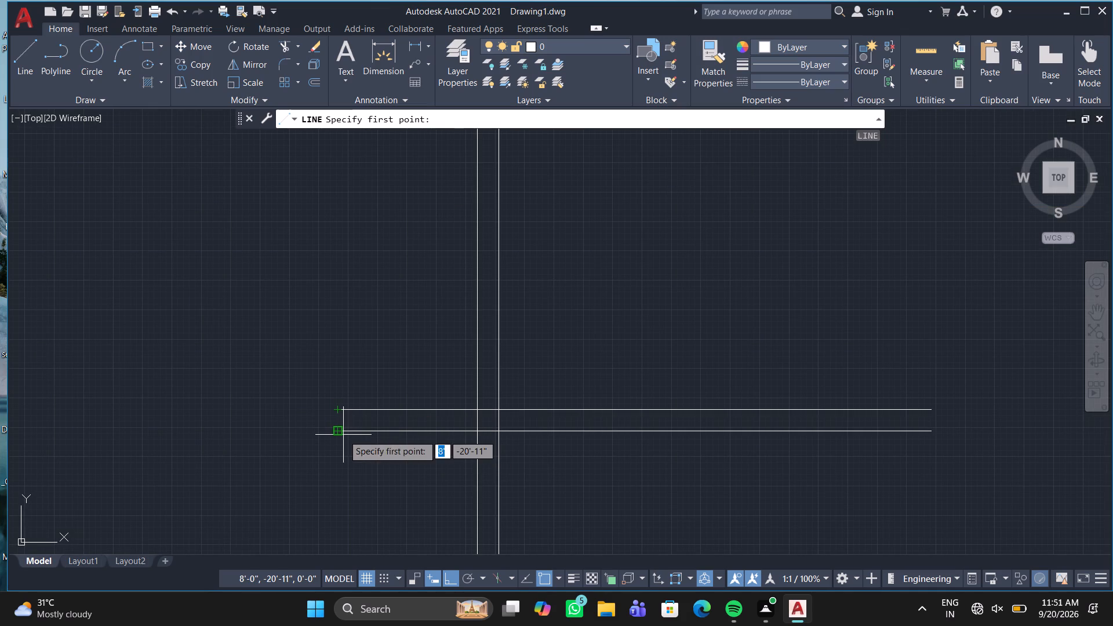
left_click(343, 435)
middle_click_drag(424, 253, 372, 581)
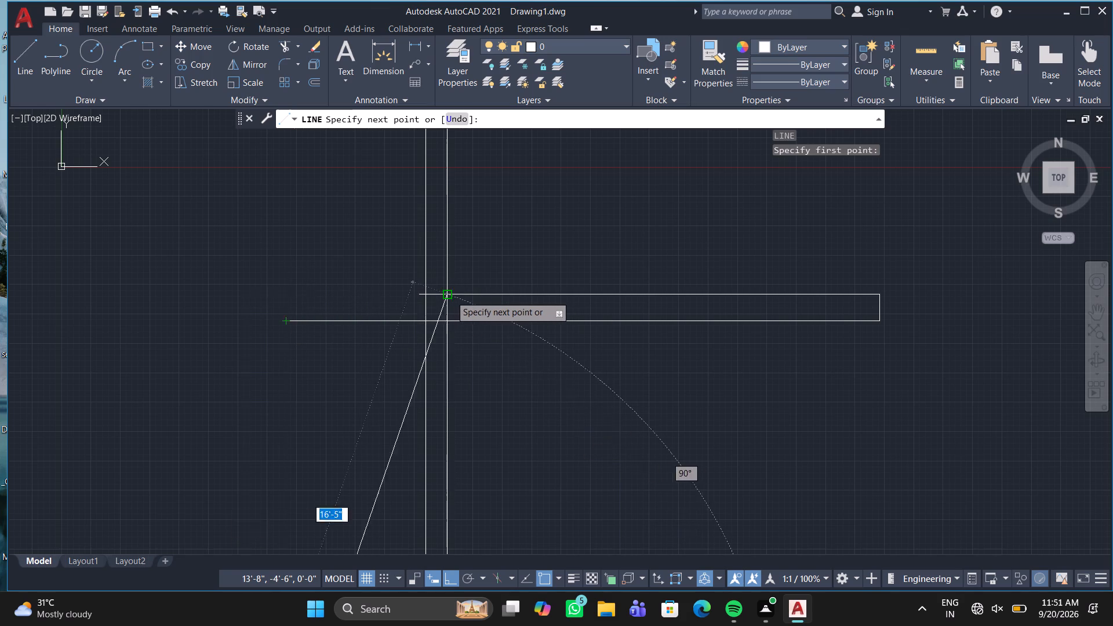
left_click(285, 295)
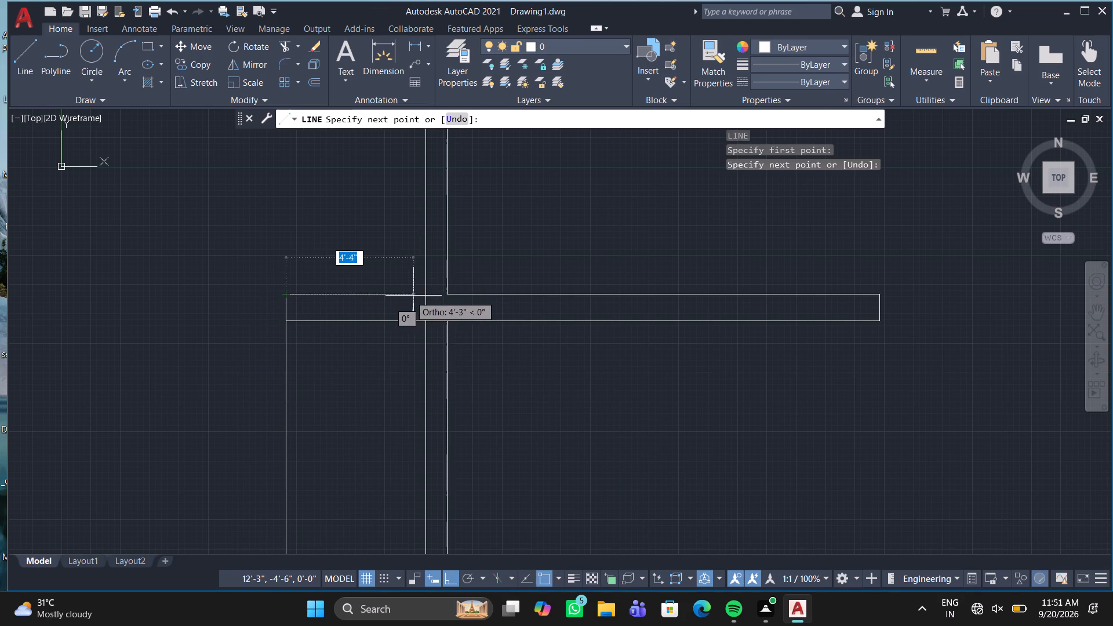
left_click(471, 293)
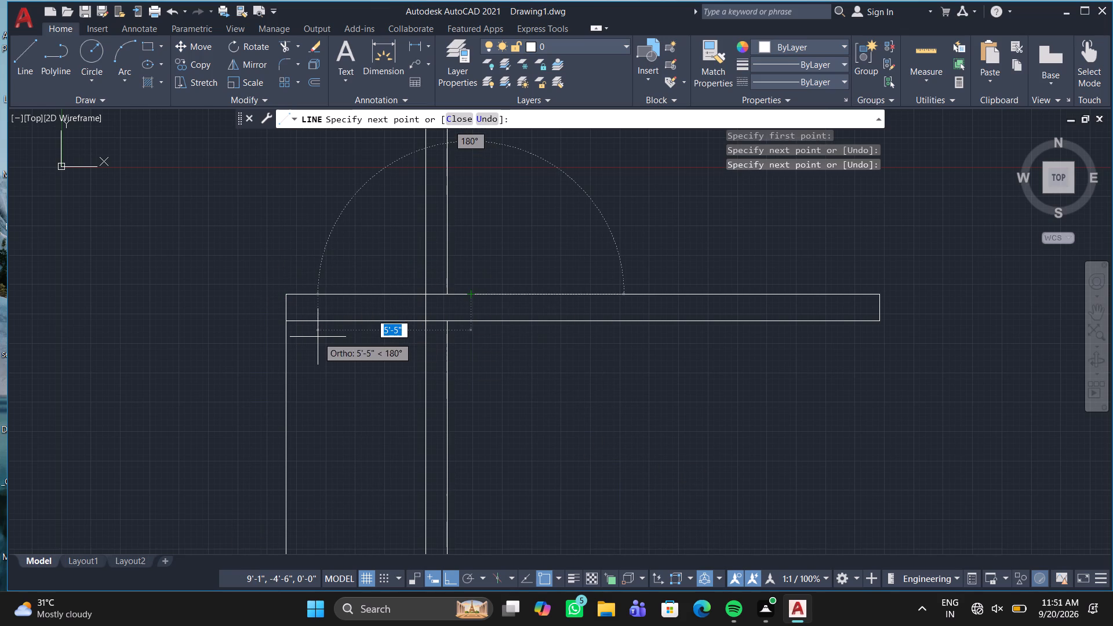
key("Escape")
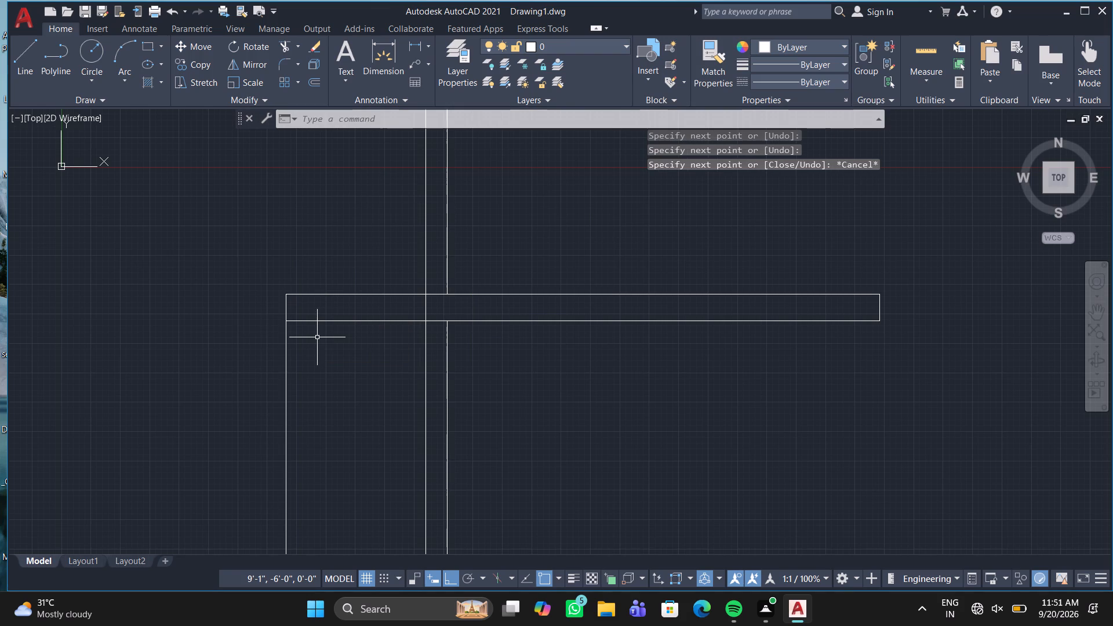
Trim the south partition line's western overhang and the old west wall lines crossing and south of the partition.
type("tr")
key("Return")
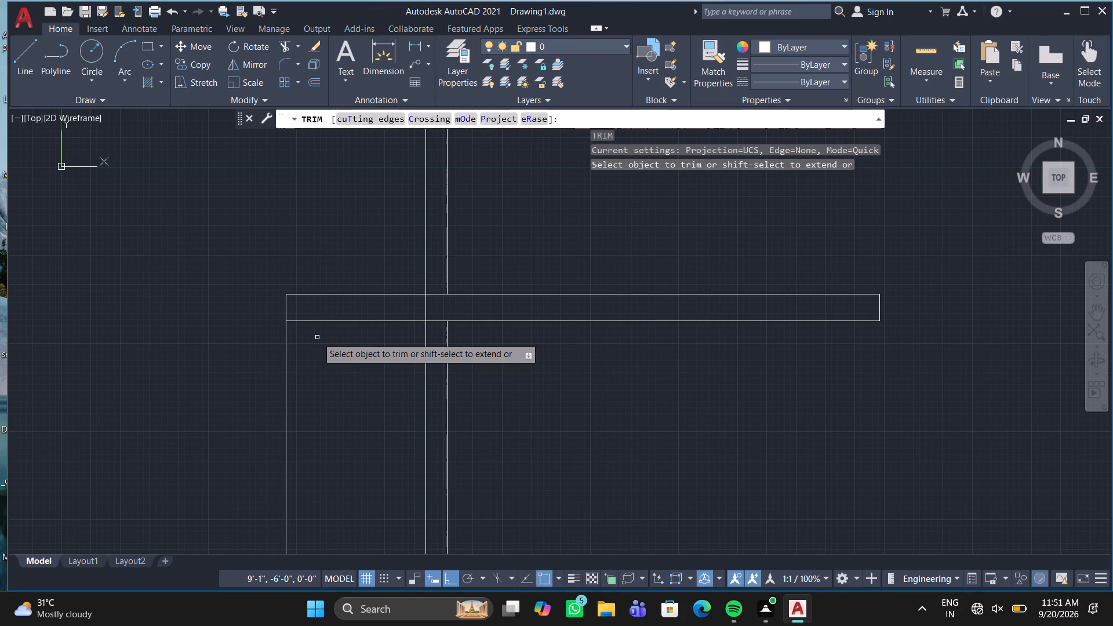
left_click(340, 322)
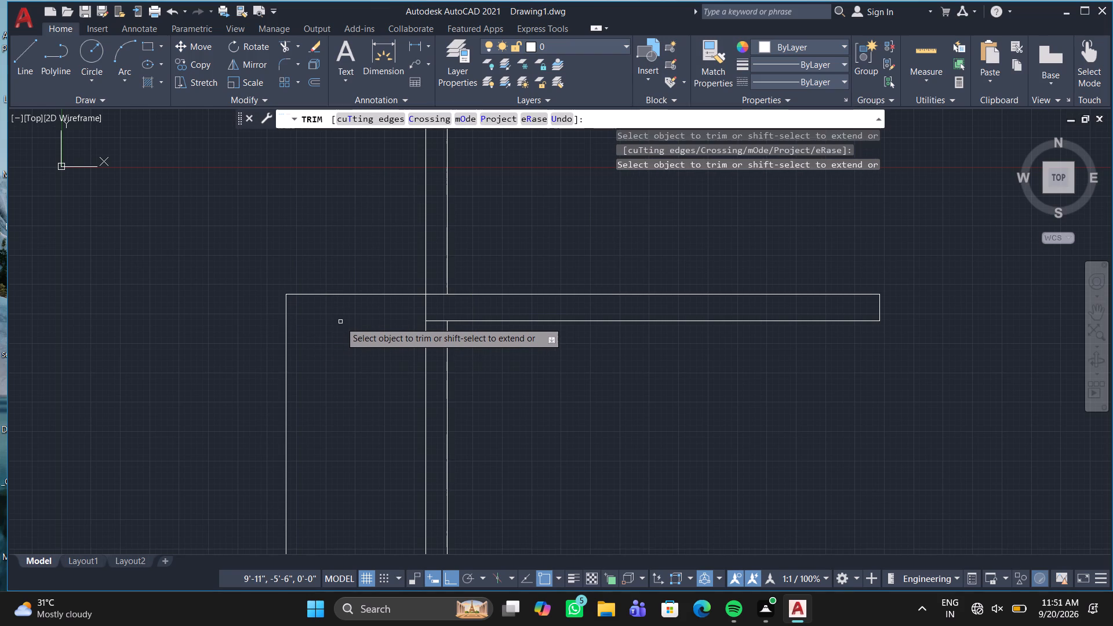
left_click(427, 310)
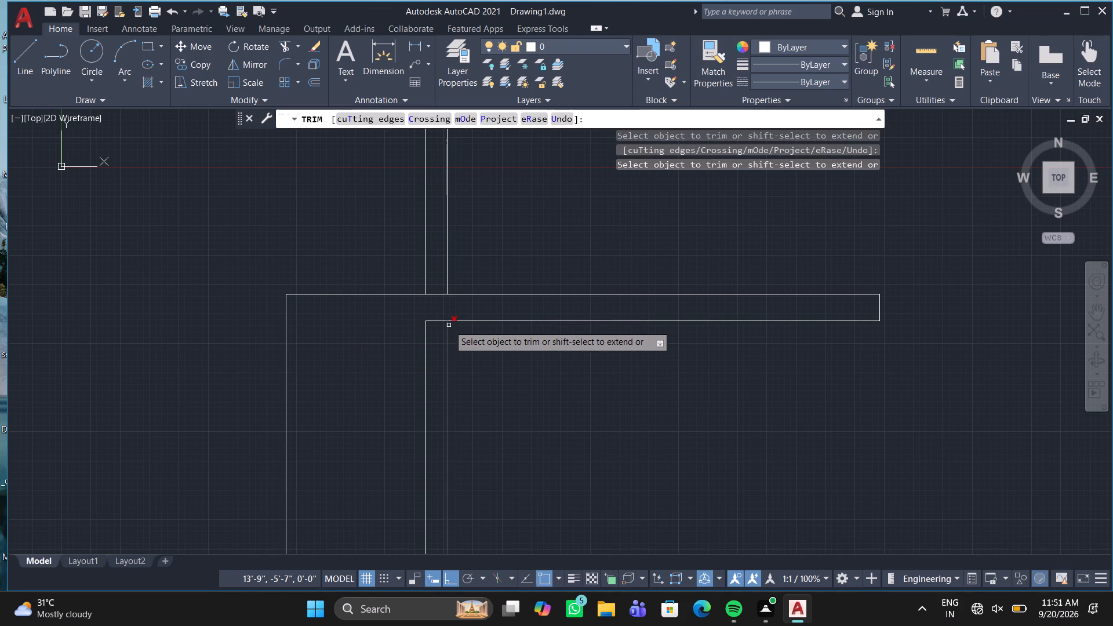
left_click_drag(412, 330, 469, 367)
left_click(469, 367)
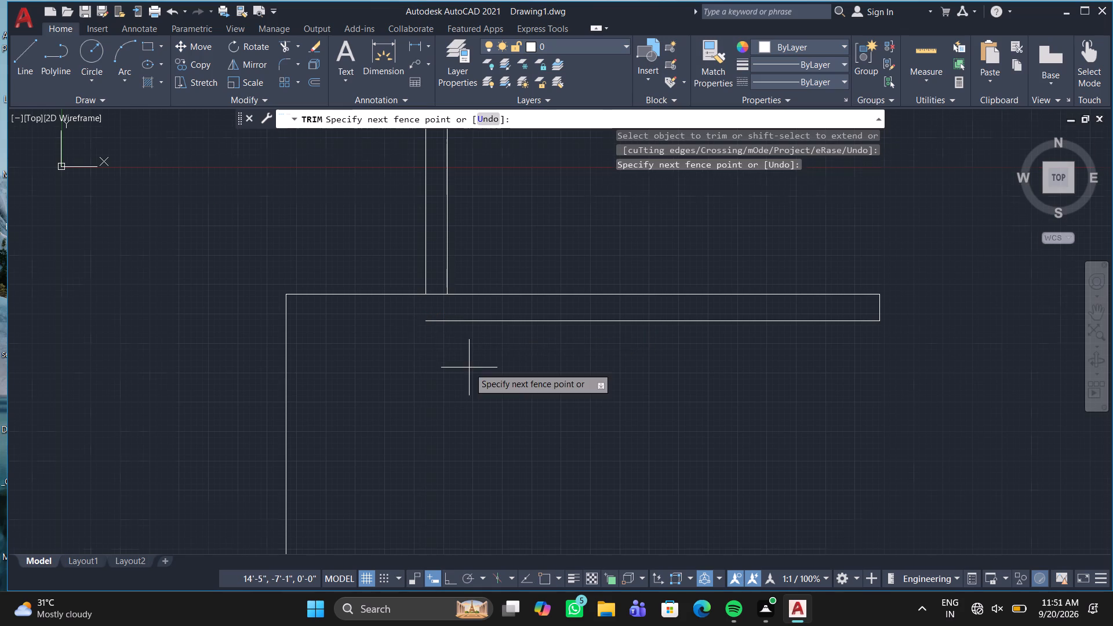
scroll(469, 367, "down", 1)
middle_click_drag(475, 358, 518, 179)
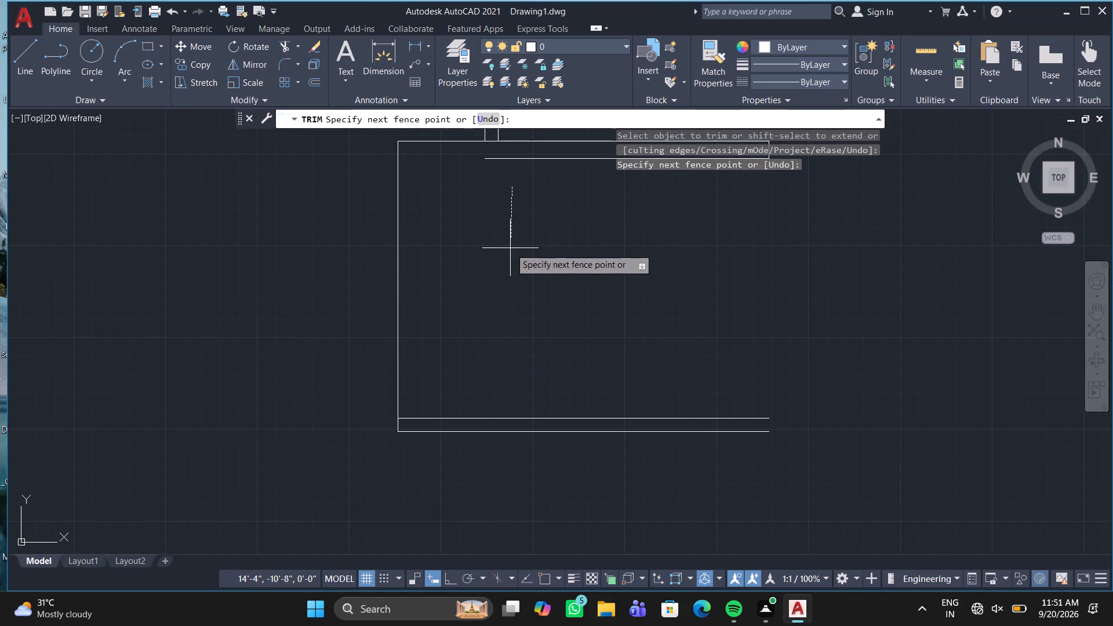
double_click(509, 185)
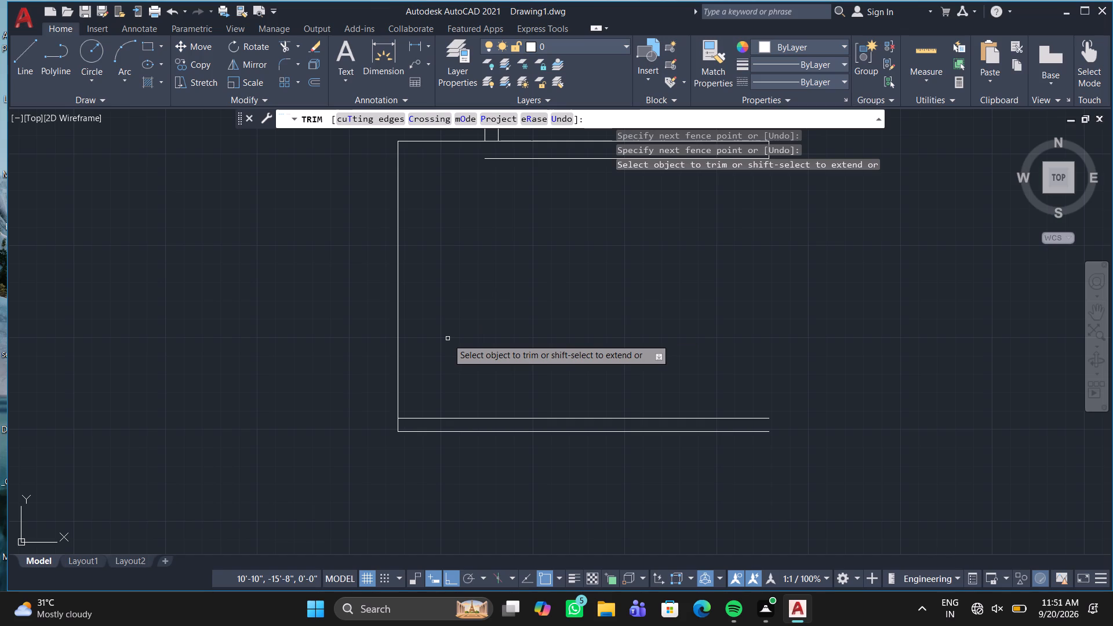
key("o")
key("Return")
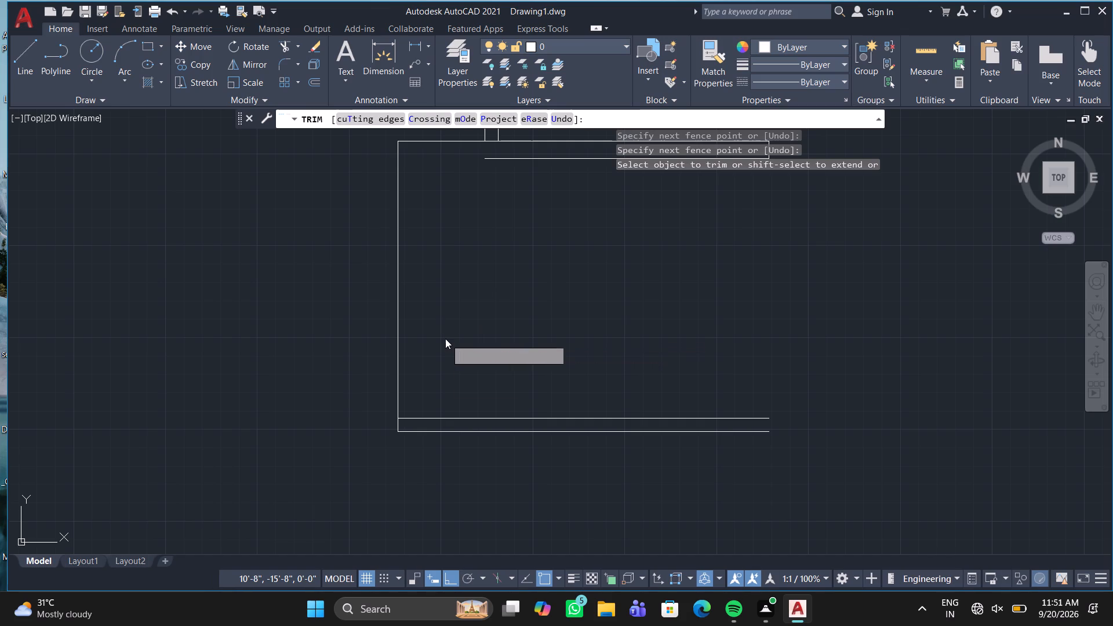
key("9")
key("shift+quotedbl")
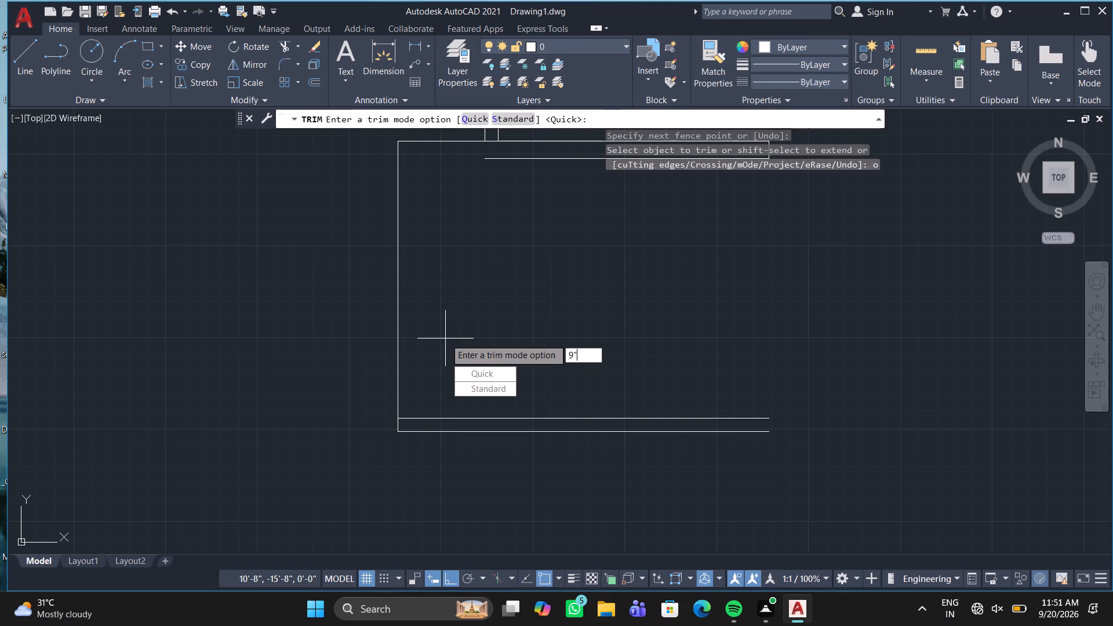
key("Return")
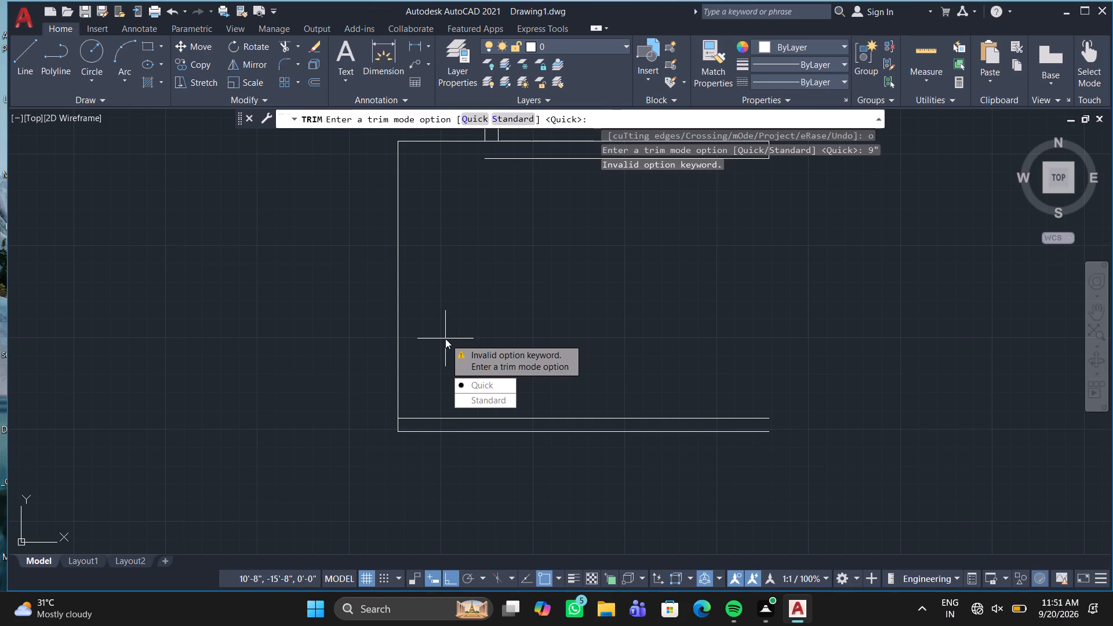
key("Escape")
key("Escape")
Offset the new outer west line 9" to the east to form the projecting room's west wall.
key("o")
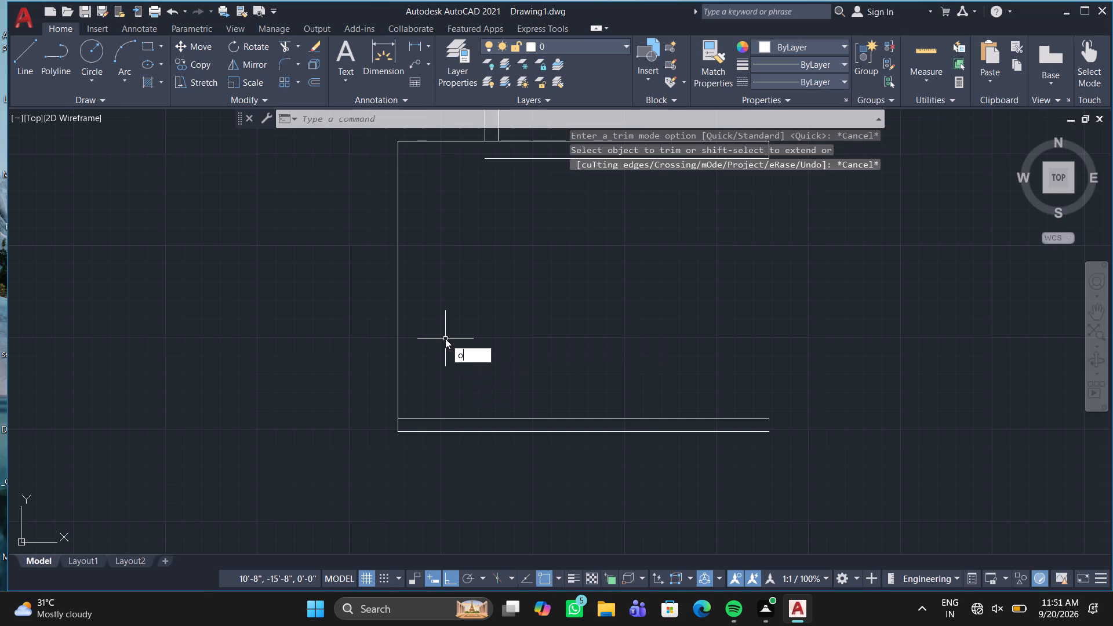
key("Return")
key("9")
key("shift+quotedbl")
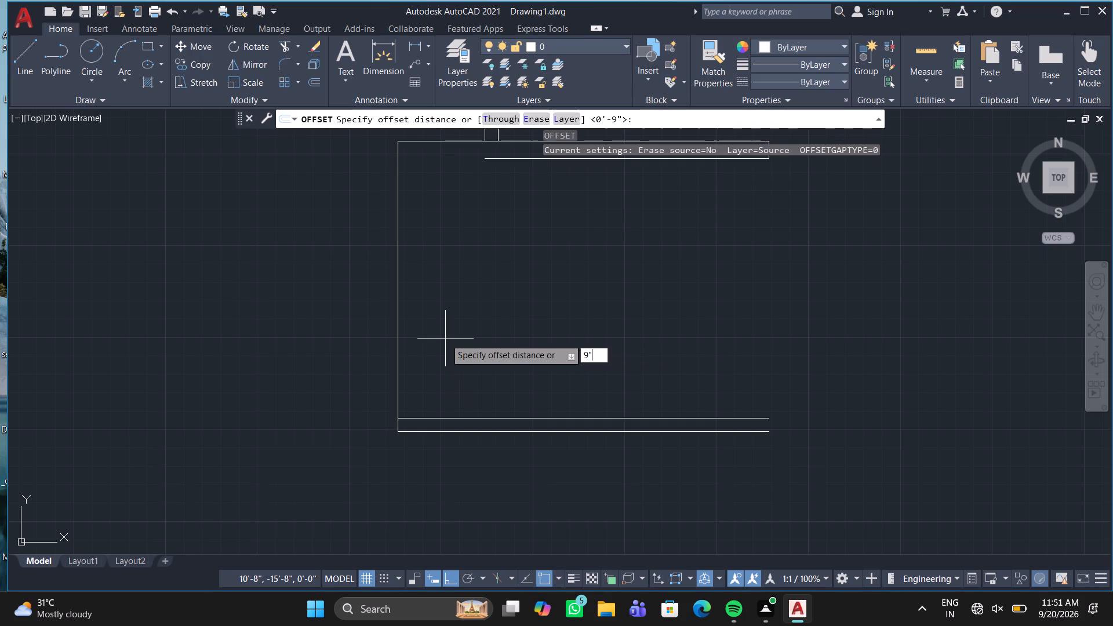
key("Return")
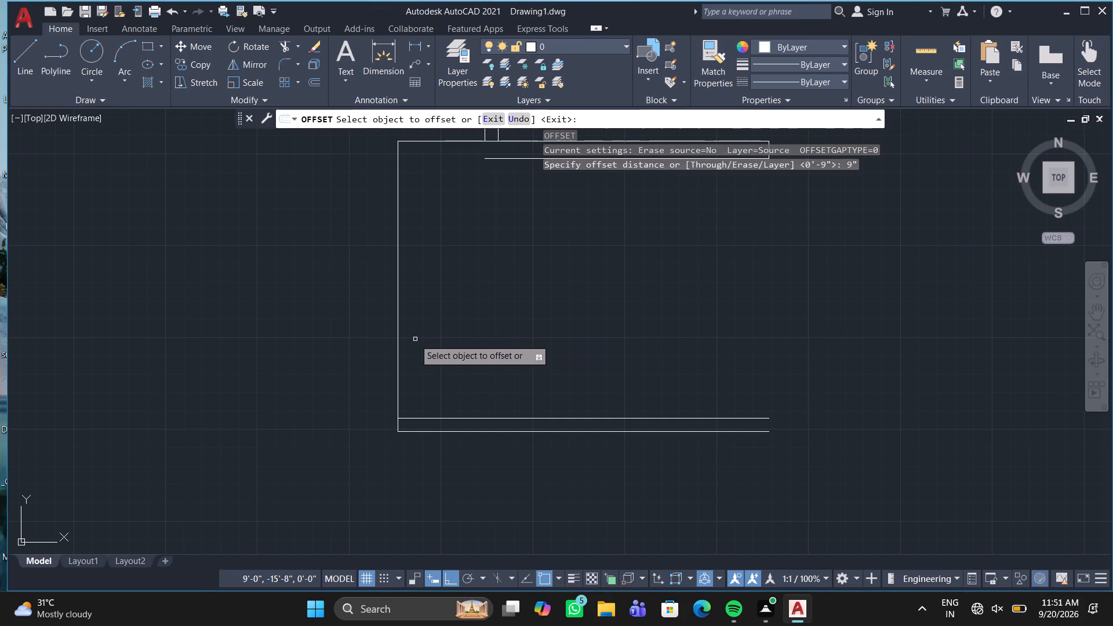
double_click(400, 344)
left_click(398, 347)
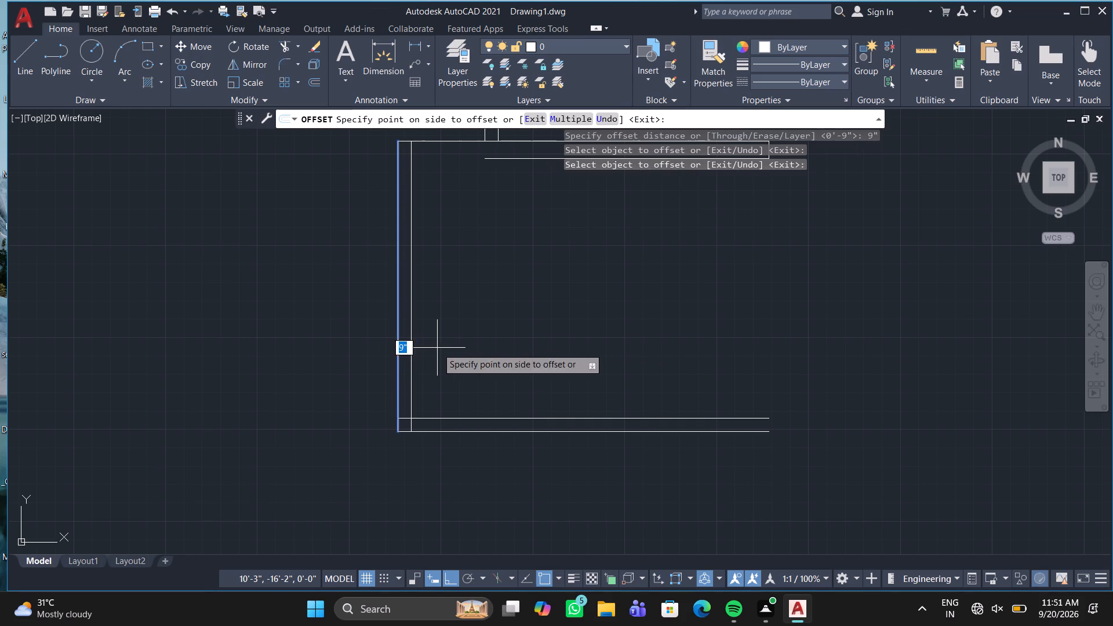
left_click(437, 348)
key("space")
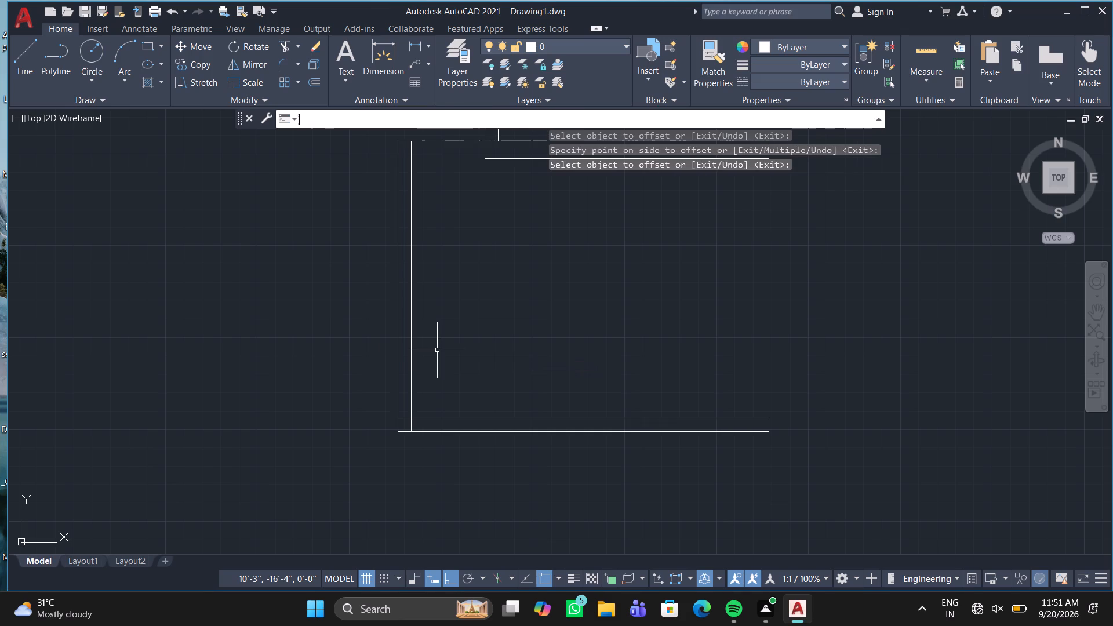
Stretch the west end of the partition's south line west to meet the projecting room's inner west wall line.
middle_click_drag(445, 340, 435, 489)
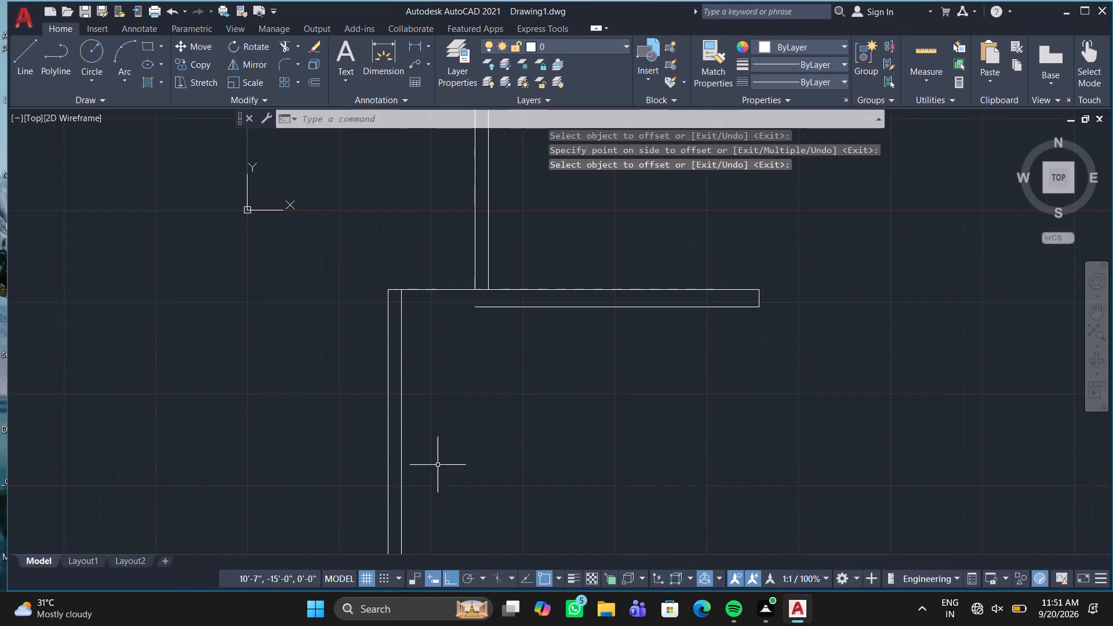
left_click(490, 307)
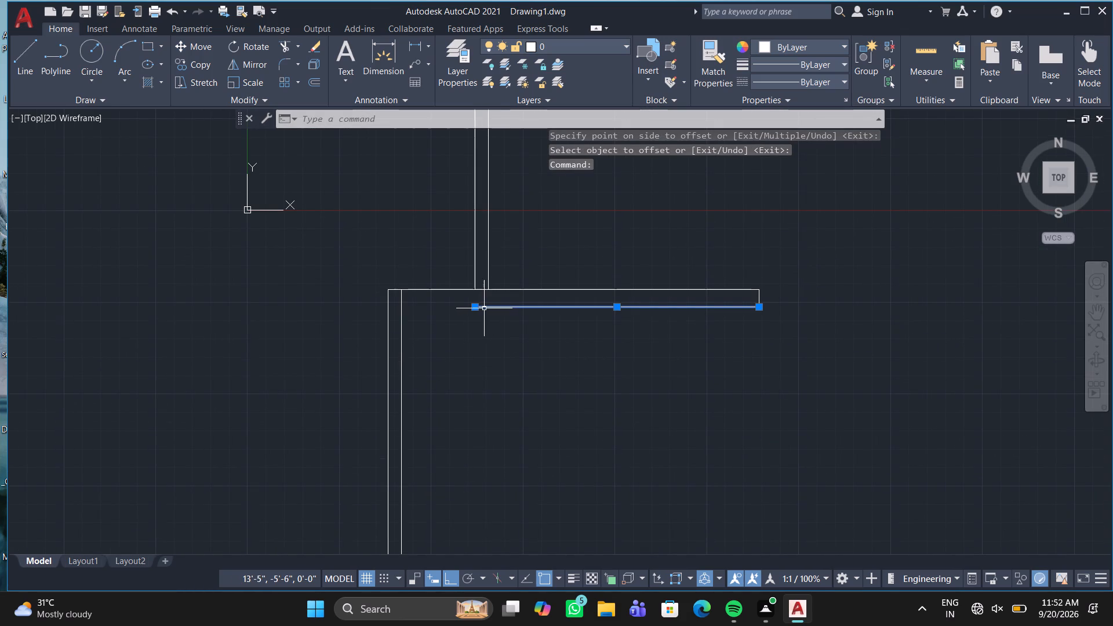
left_click(474, 308)
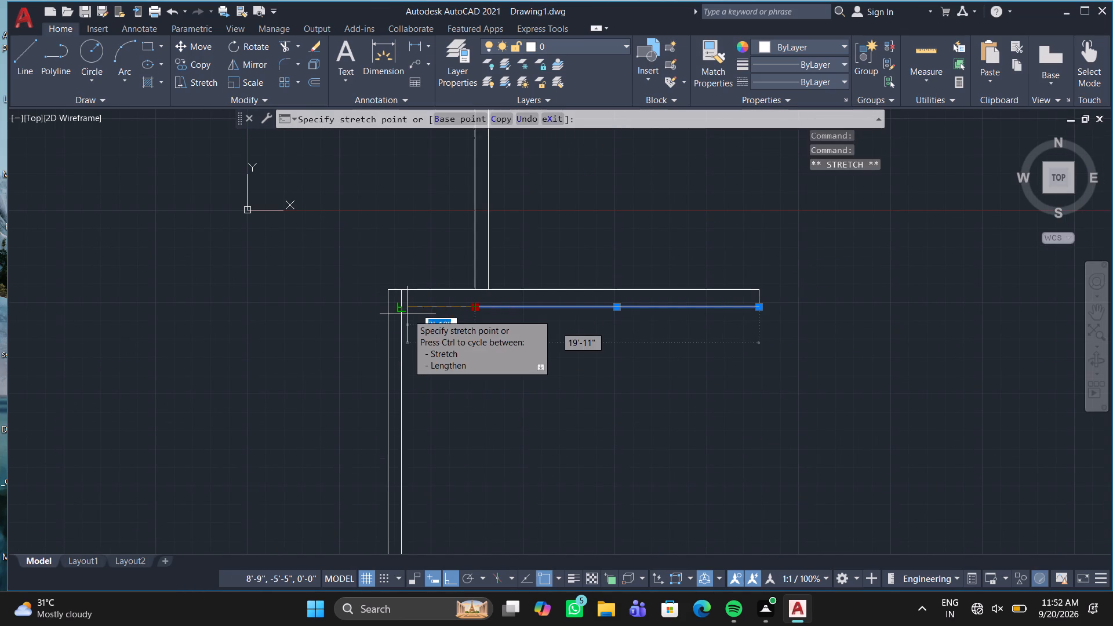
left_click(399, 308)
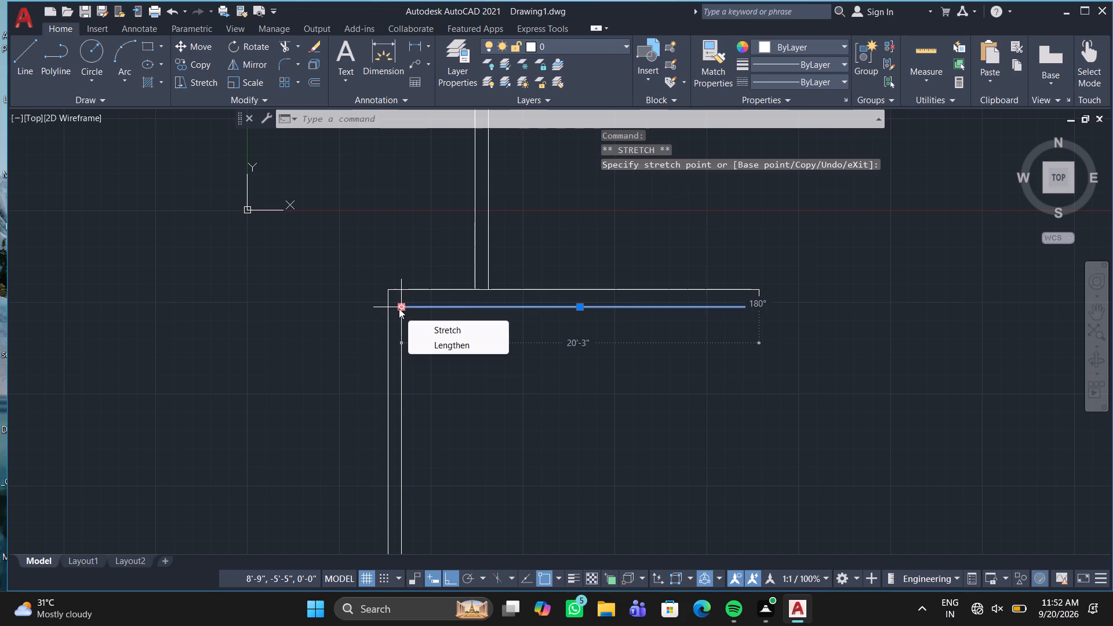
key("Escape")
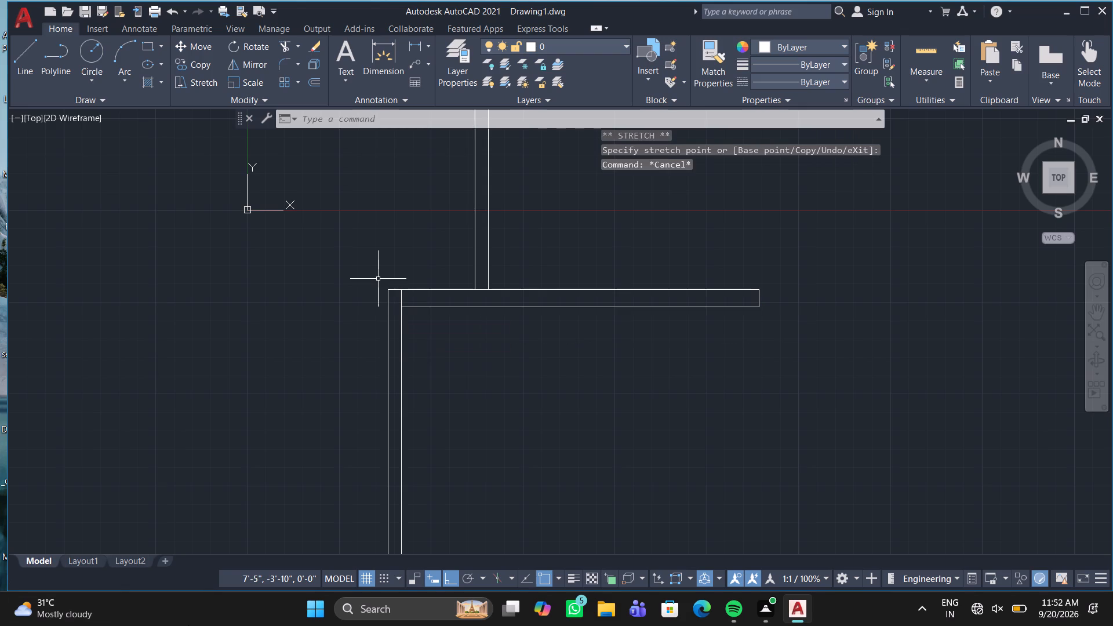
Trim the overlapping inner wall line ends at the projecting room's northwest and southwest corners.
type("tr")
key("Return")
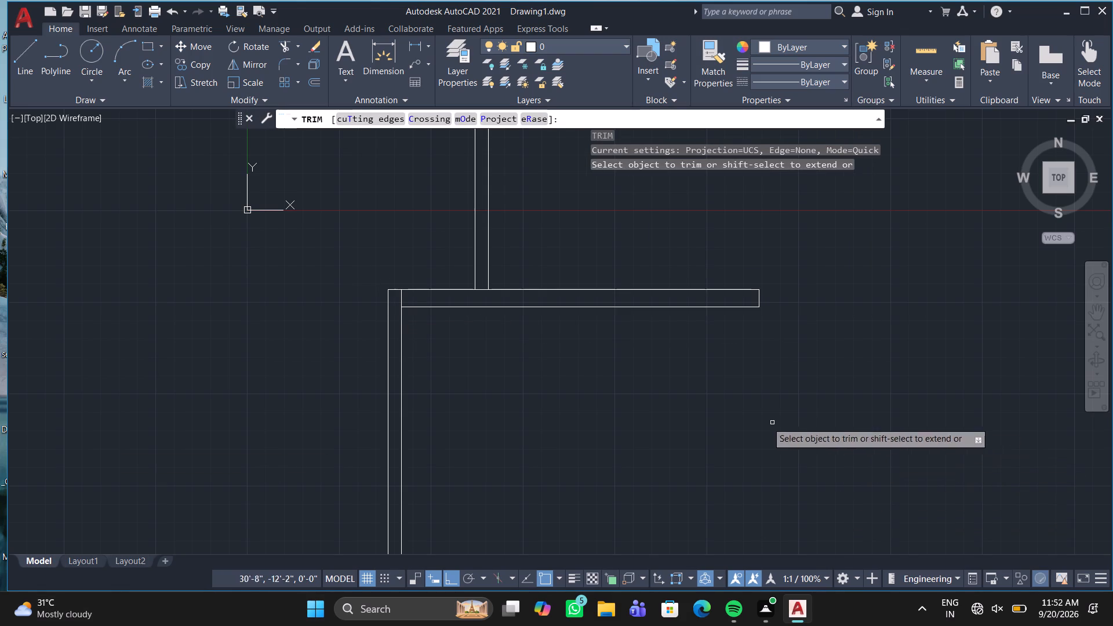
scroll(410, 297, "up", 4)
left_click(352, 302)
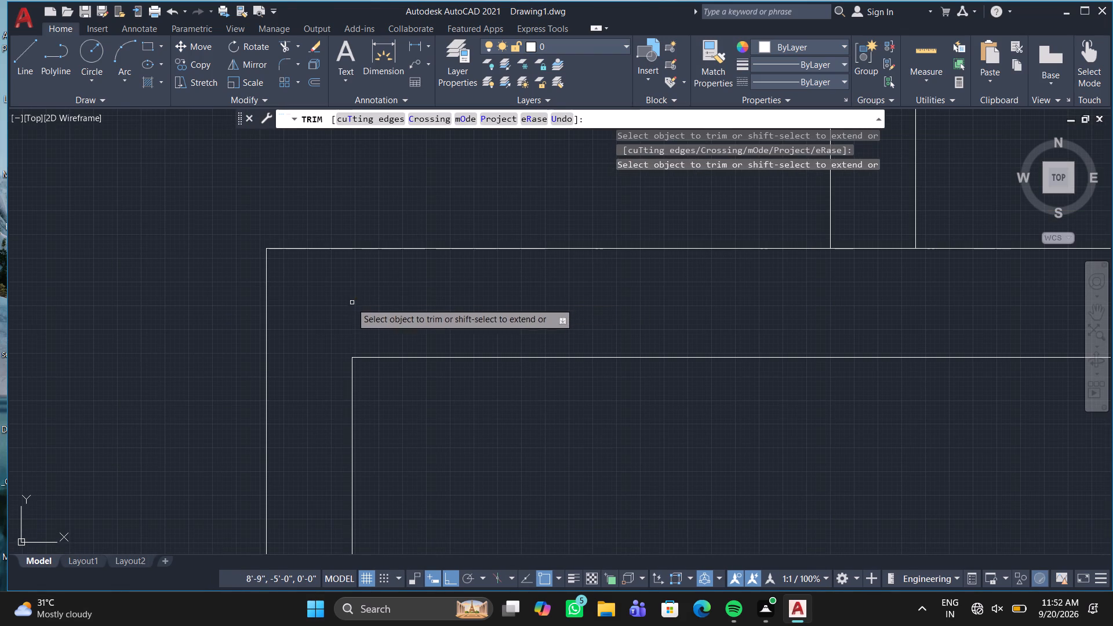
scroll(345, 331, "down", 4)
middle_click_drag(431, 410, 448, 262)
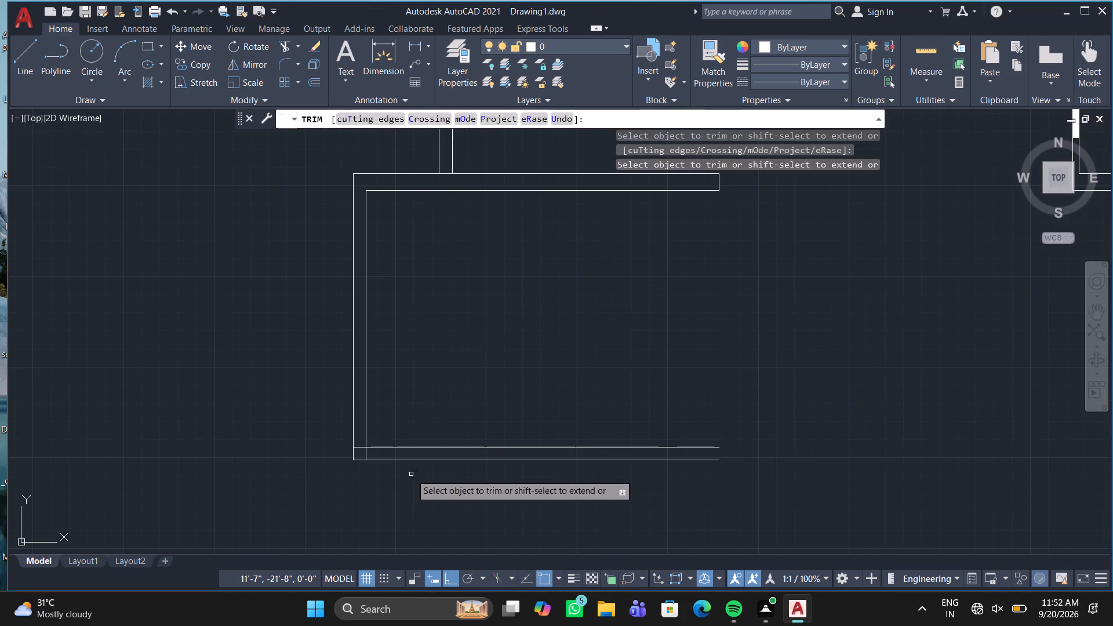
scroll(357, 455, "up", 5)
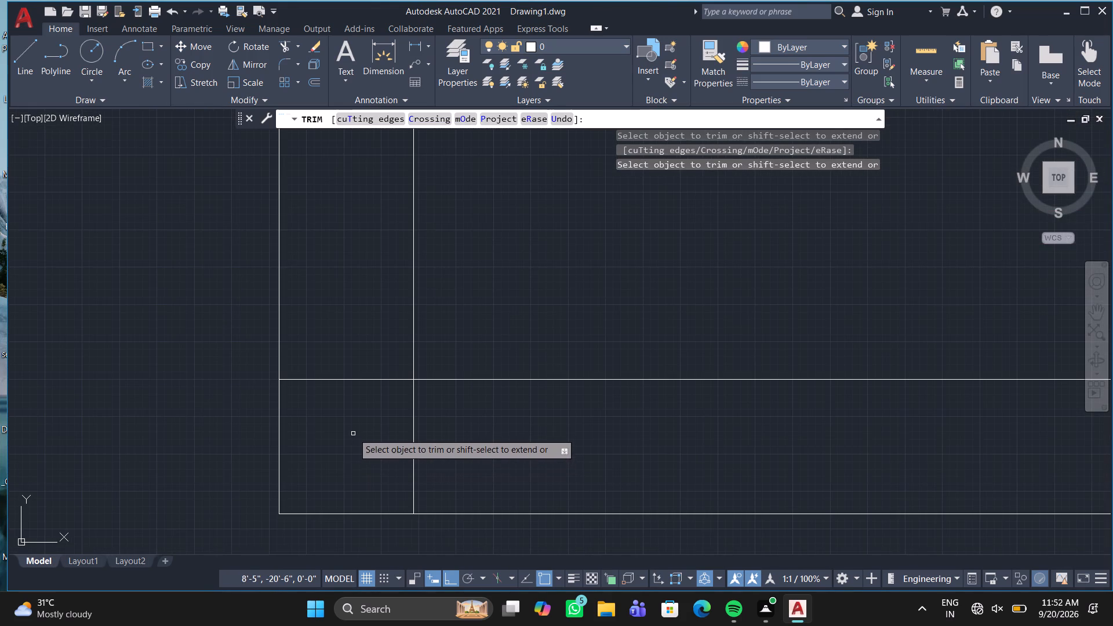
left_click_drag(354, 378, 353, 373)
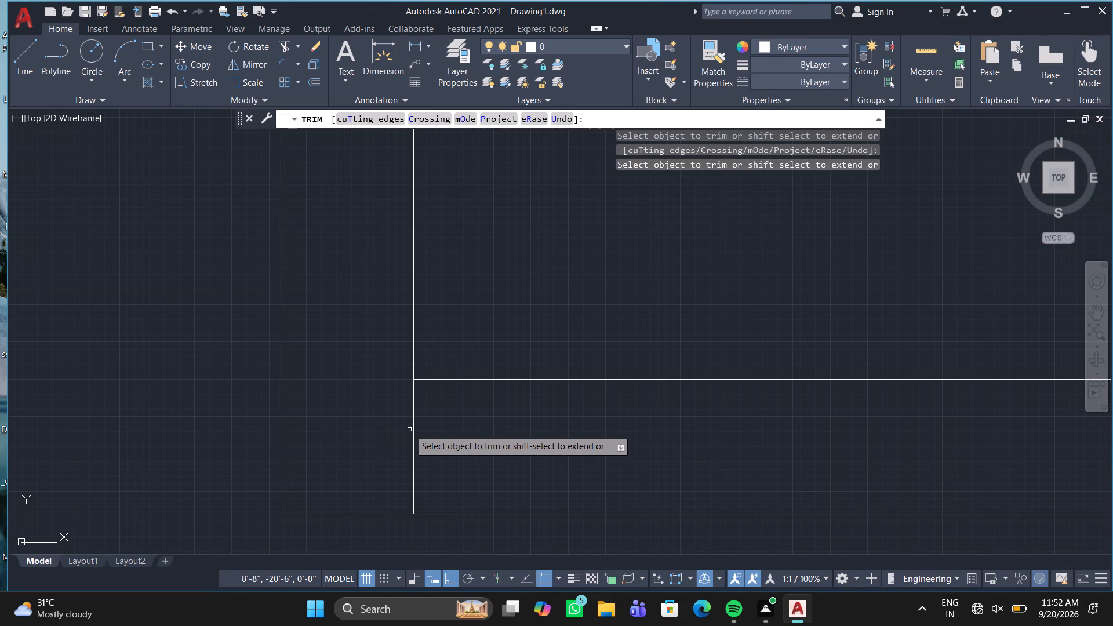
left_click_drag(426, 431, 388, 436)
left_click(388, 436)
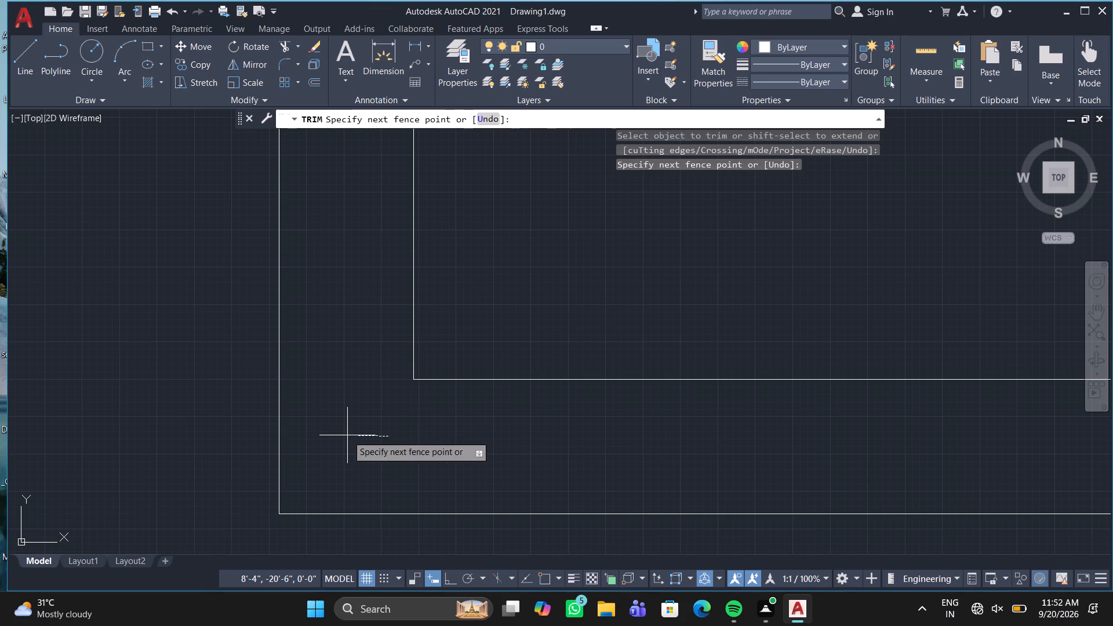
key("Return")
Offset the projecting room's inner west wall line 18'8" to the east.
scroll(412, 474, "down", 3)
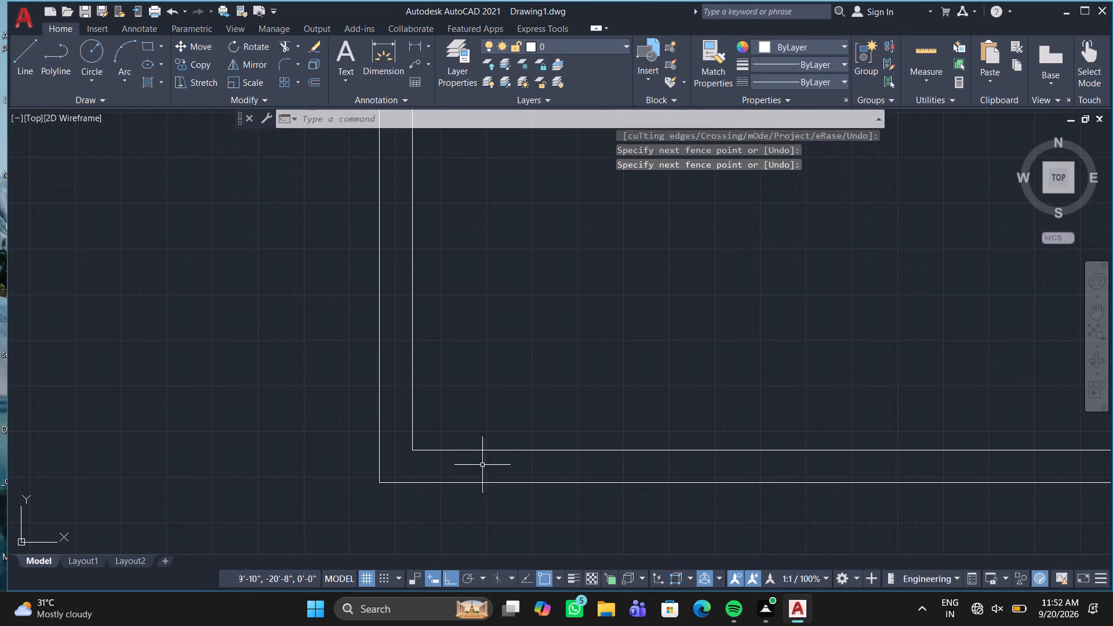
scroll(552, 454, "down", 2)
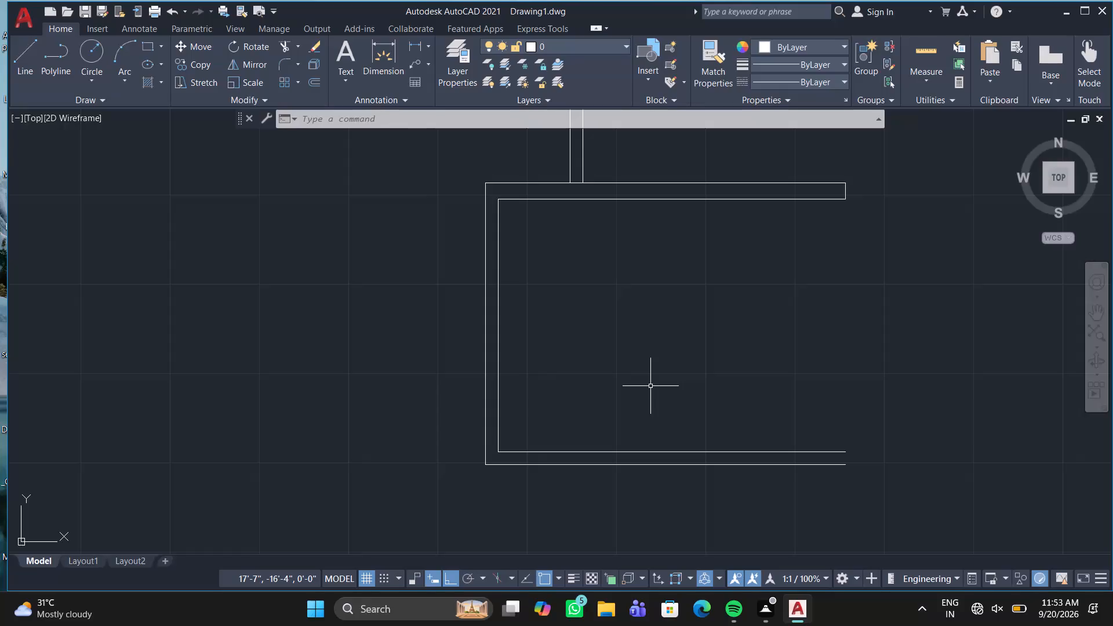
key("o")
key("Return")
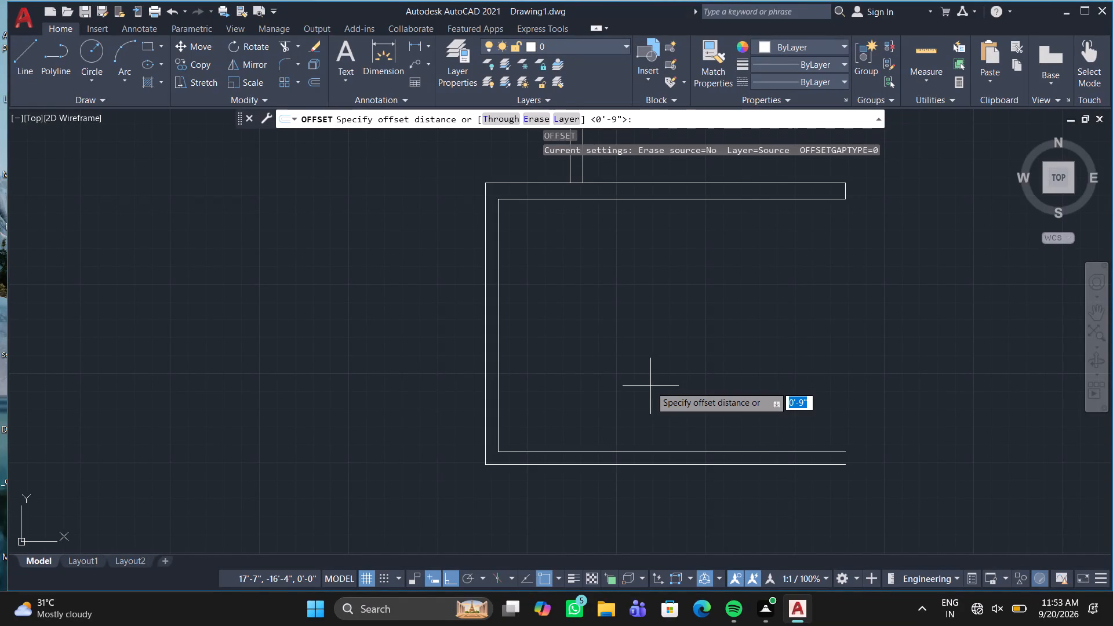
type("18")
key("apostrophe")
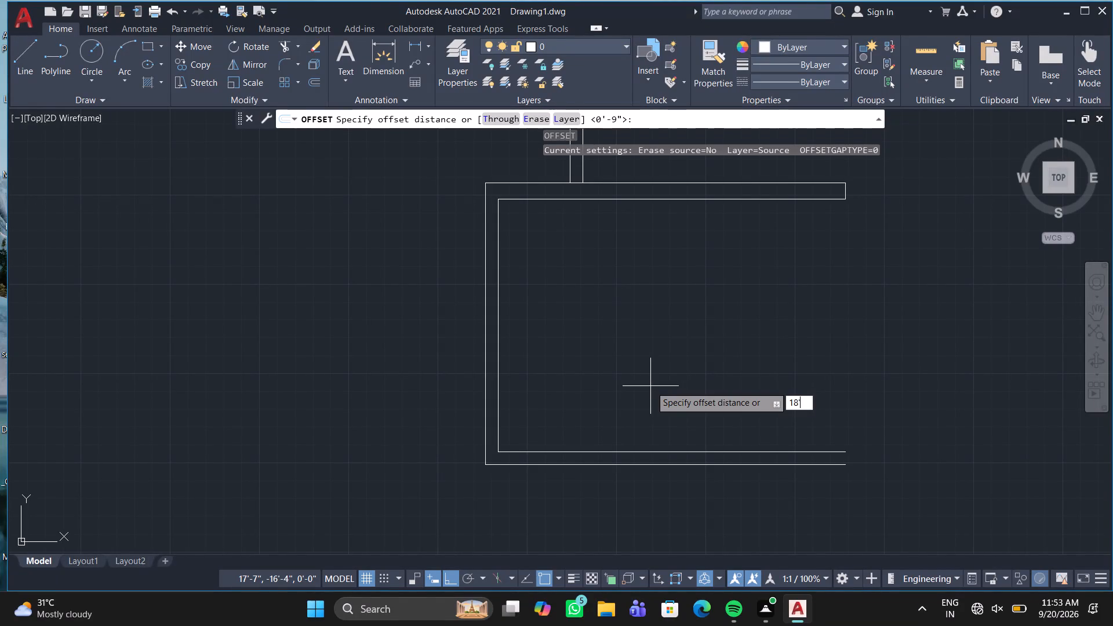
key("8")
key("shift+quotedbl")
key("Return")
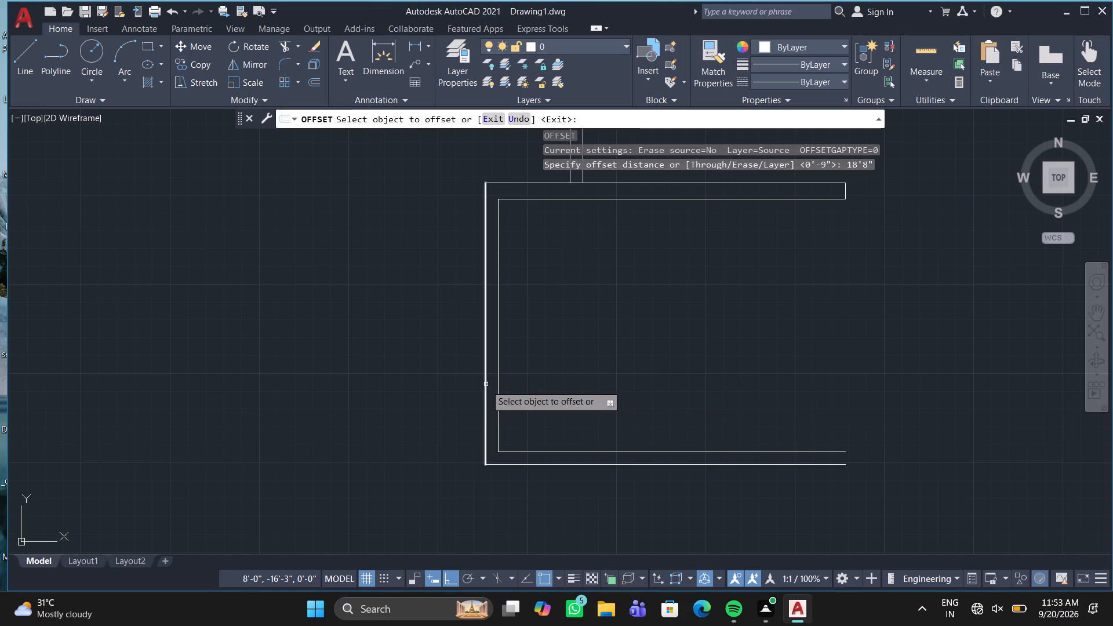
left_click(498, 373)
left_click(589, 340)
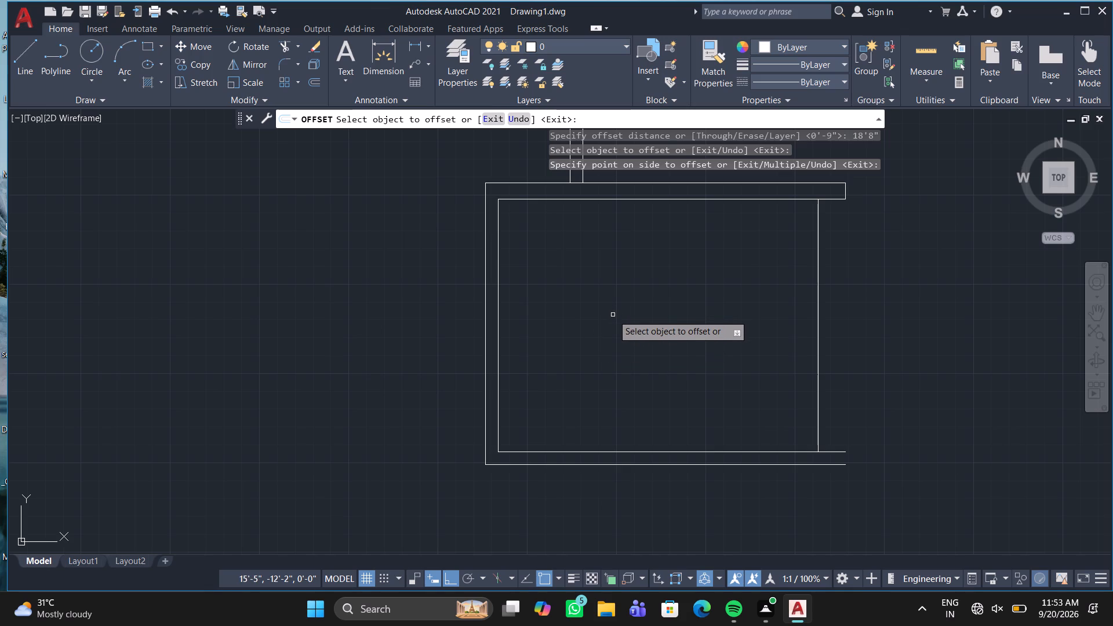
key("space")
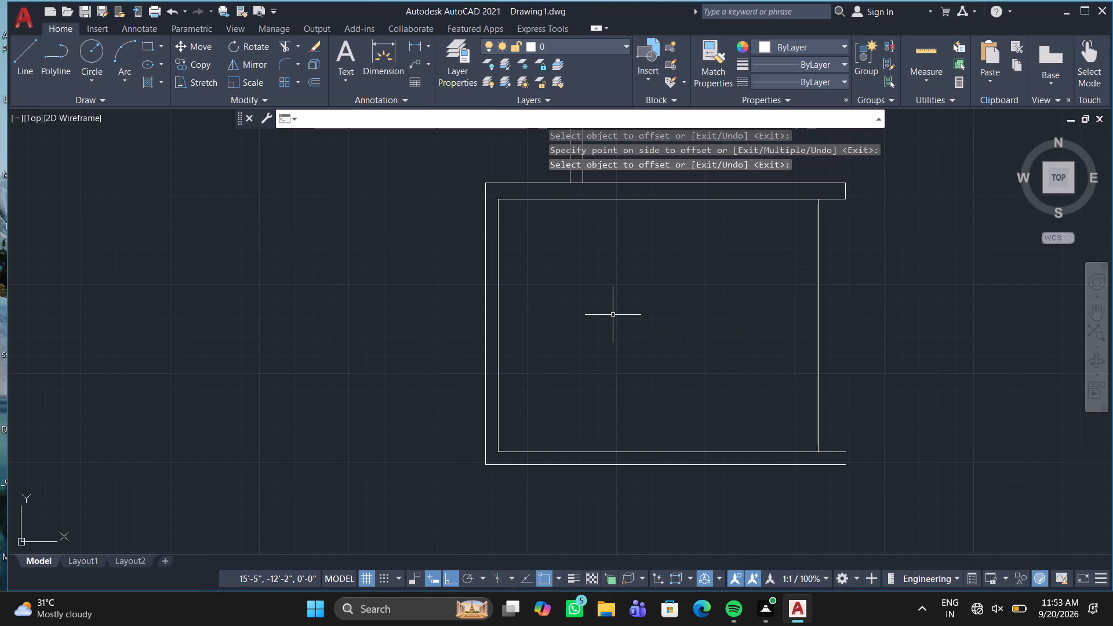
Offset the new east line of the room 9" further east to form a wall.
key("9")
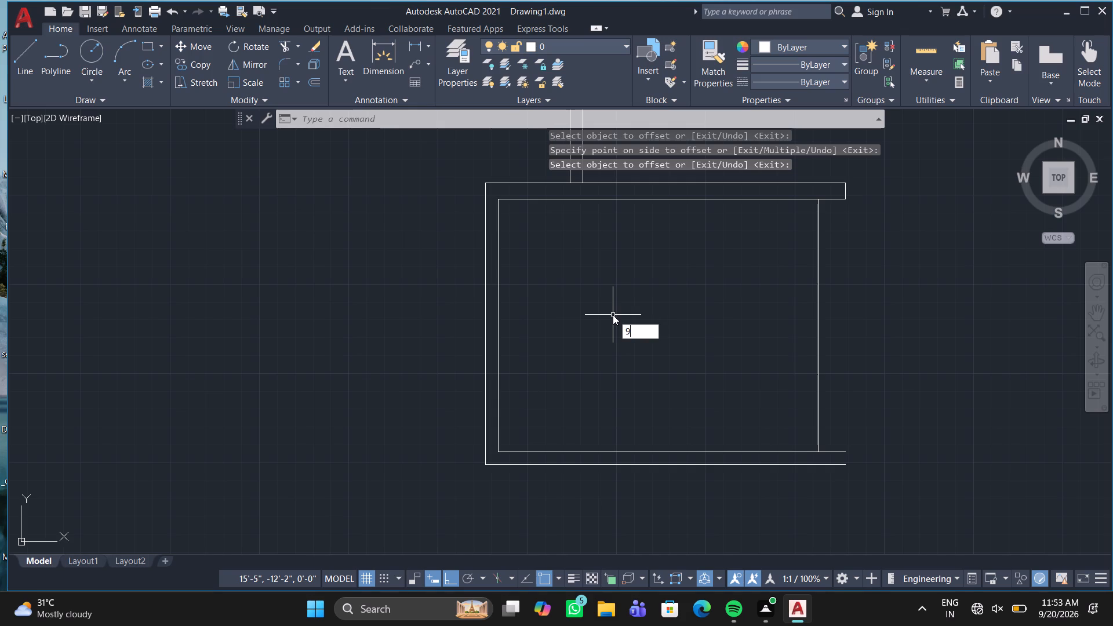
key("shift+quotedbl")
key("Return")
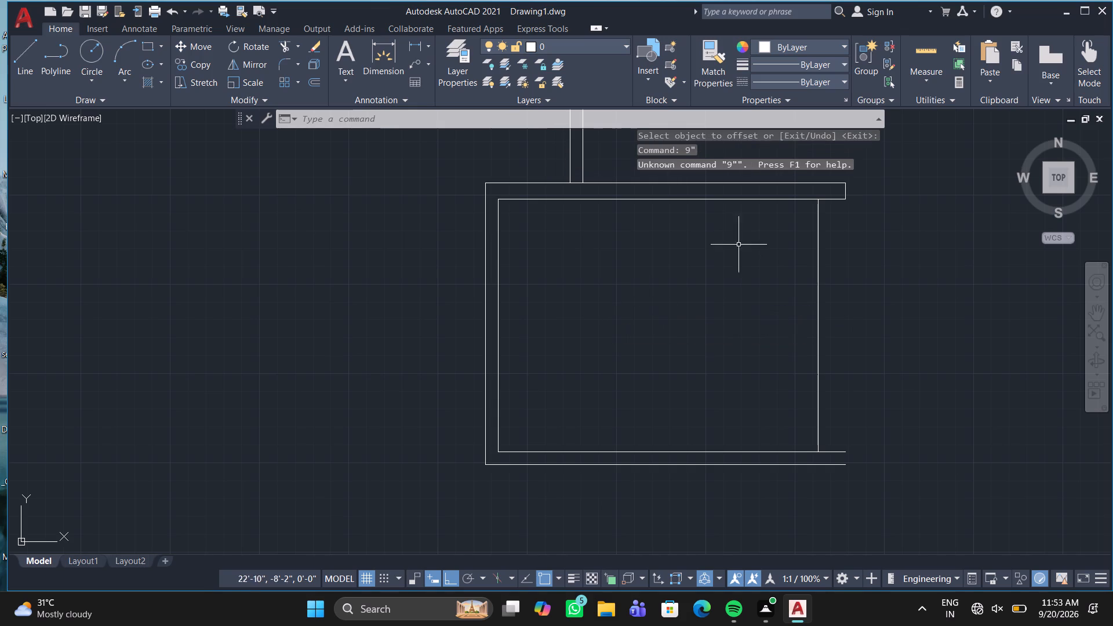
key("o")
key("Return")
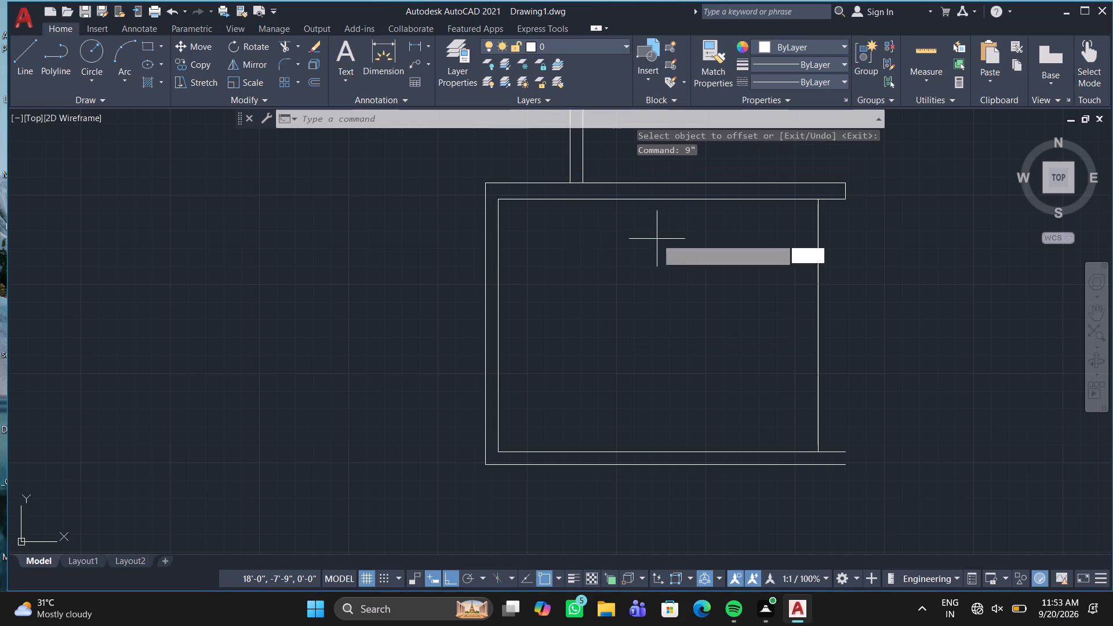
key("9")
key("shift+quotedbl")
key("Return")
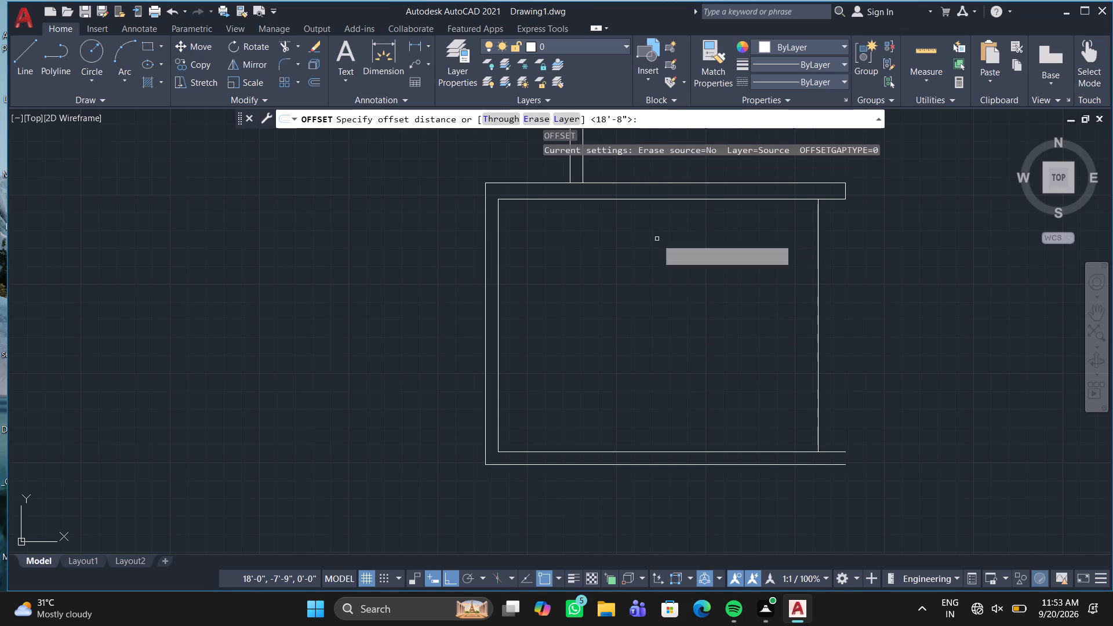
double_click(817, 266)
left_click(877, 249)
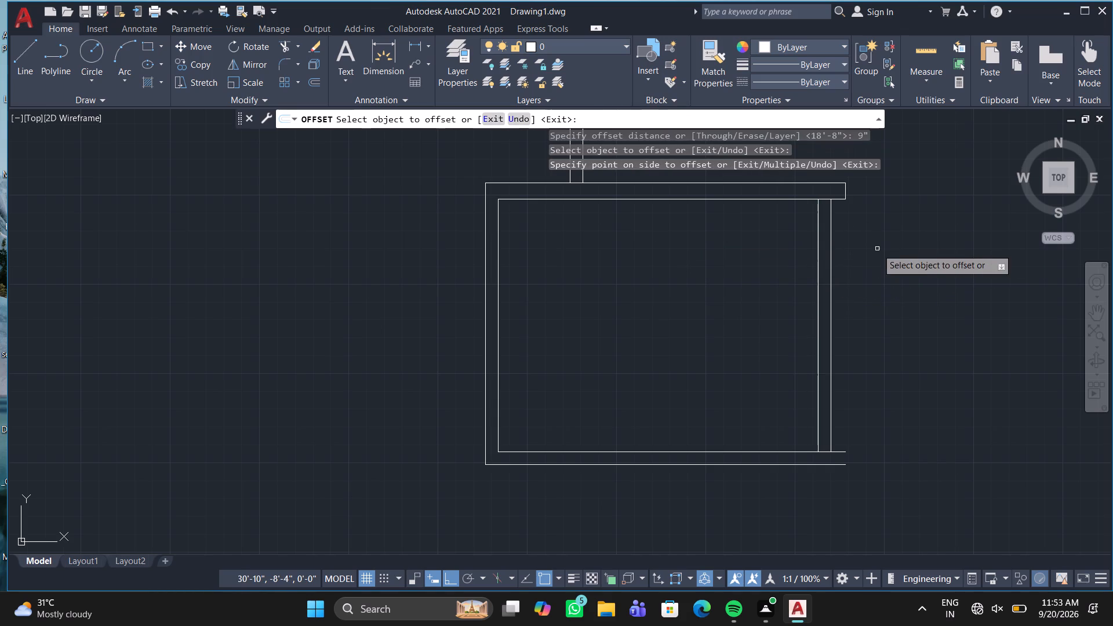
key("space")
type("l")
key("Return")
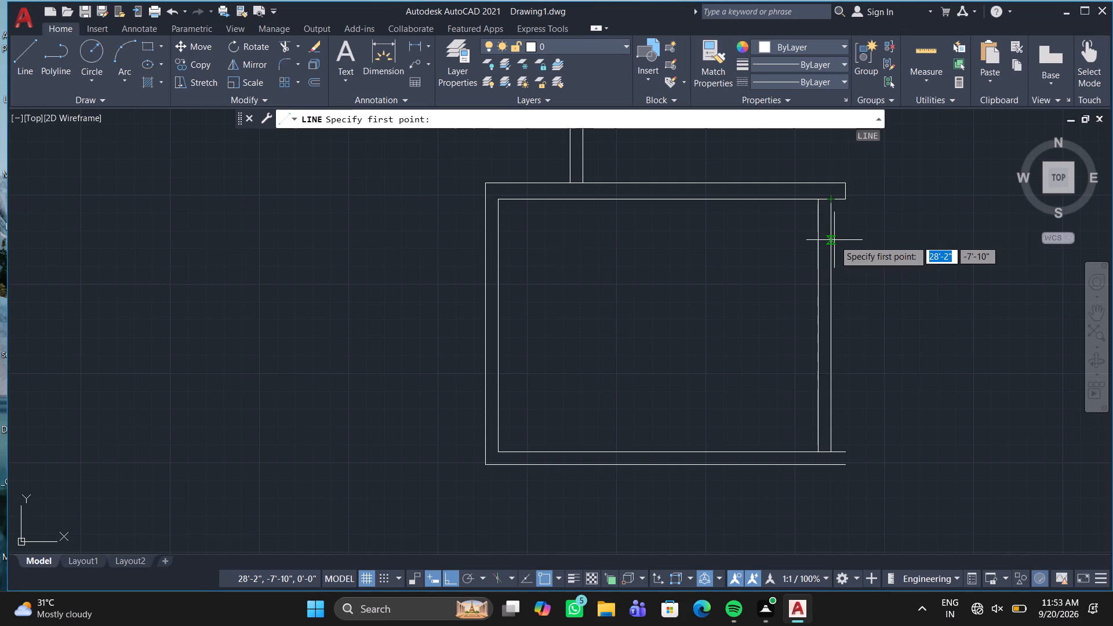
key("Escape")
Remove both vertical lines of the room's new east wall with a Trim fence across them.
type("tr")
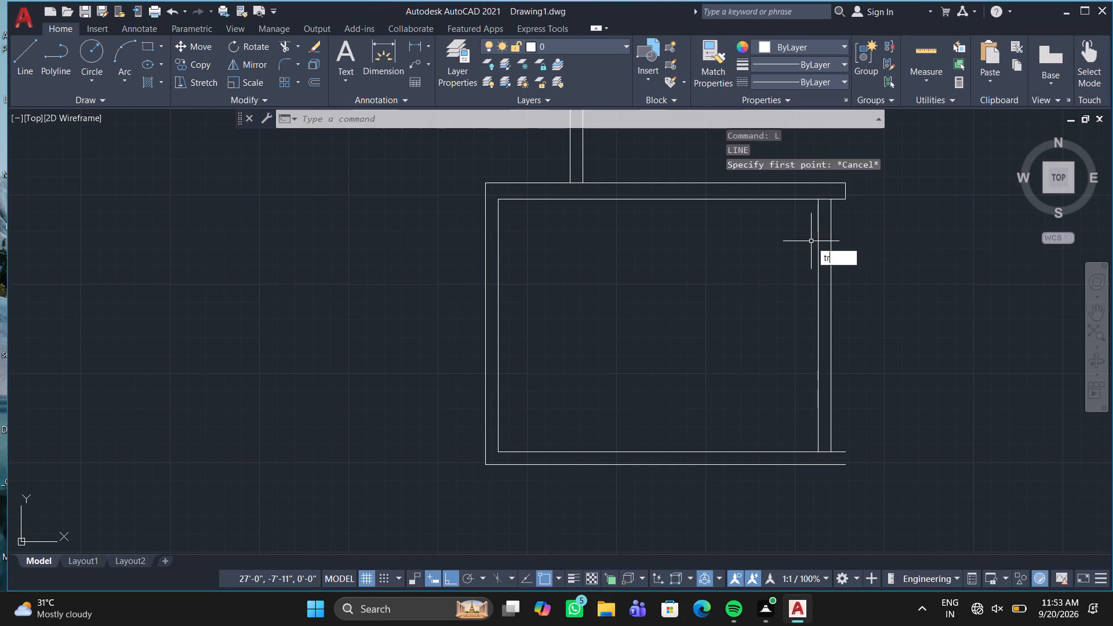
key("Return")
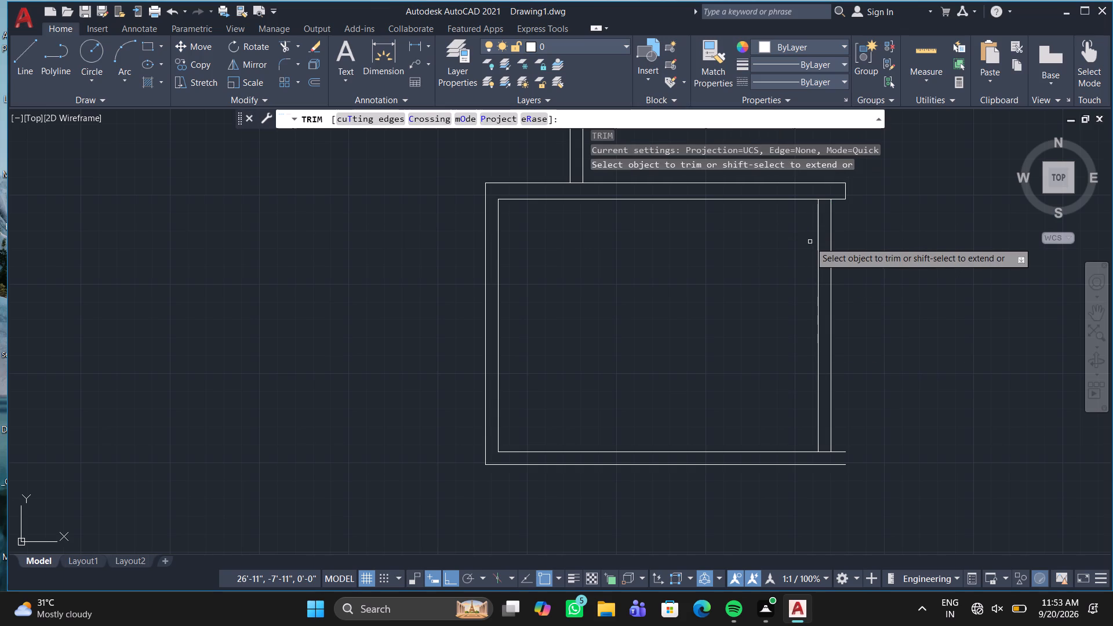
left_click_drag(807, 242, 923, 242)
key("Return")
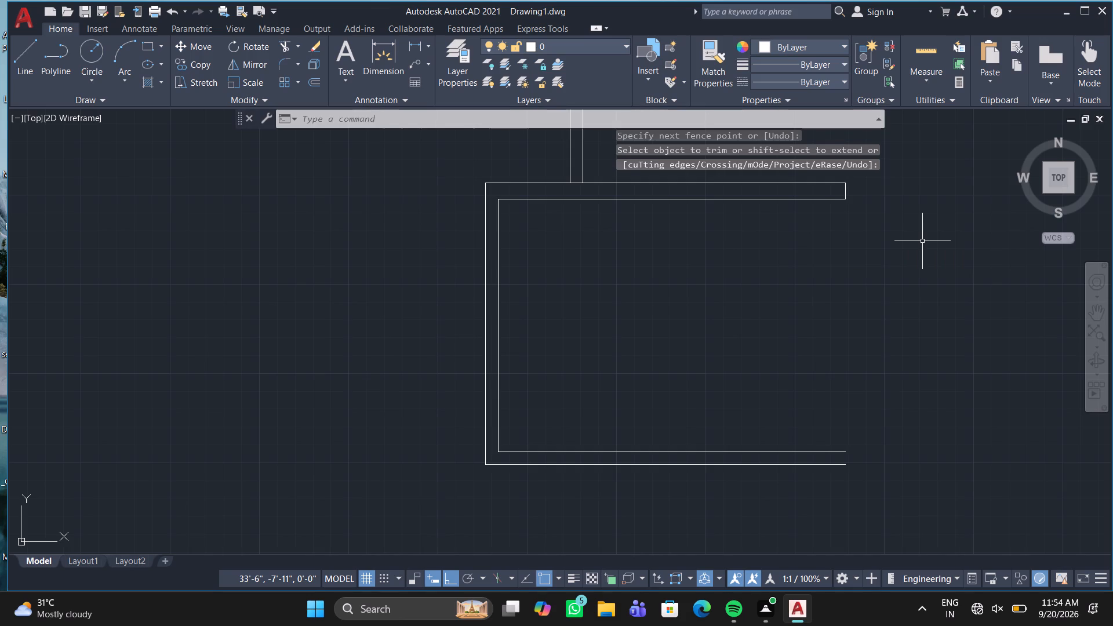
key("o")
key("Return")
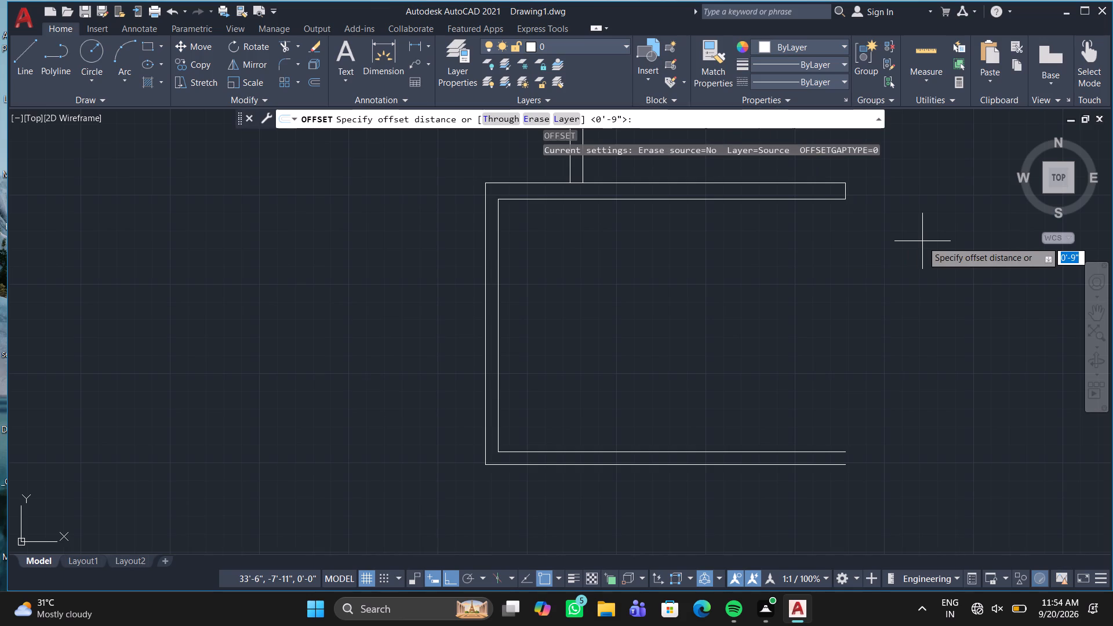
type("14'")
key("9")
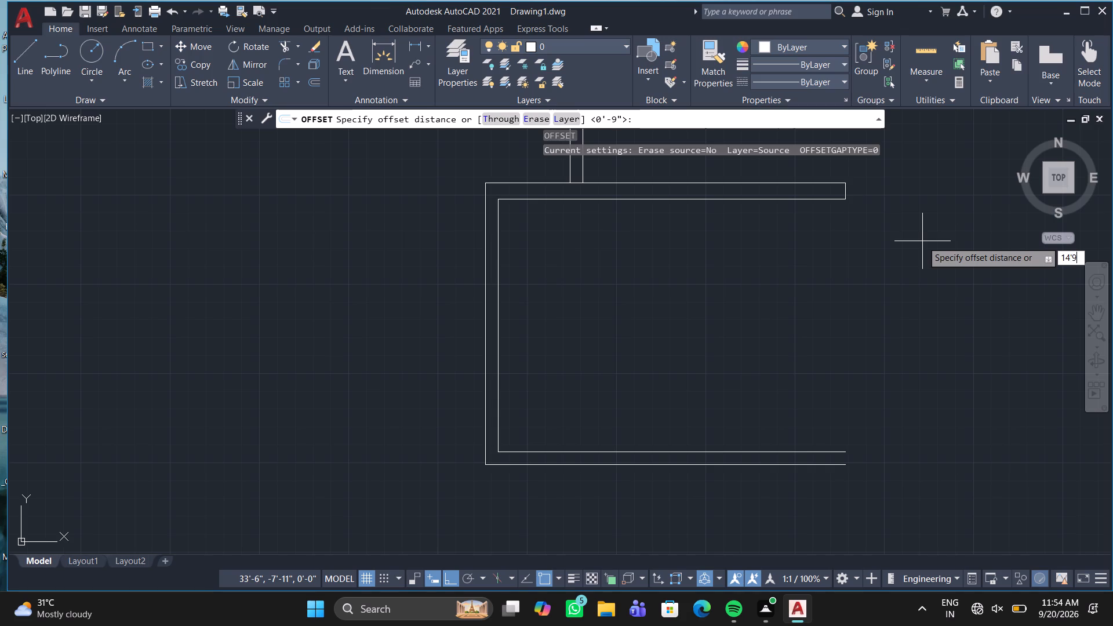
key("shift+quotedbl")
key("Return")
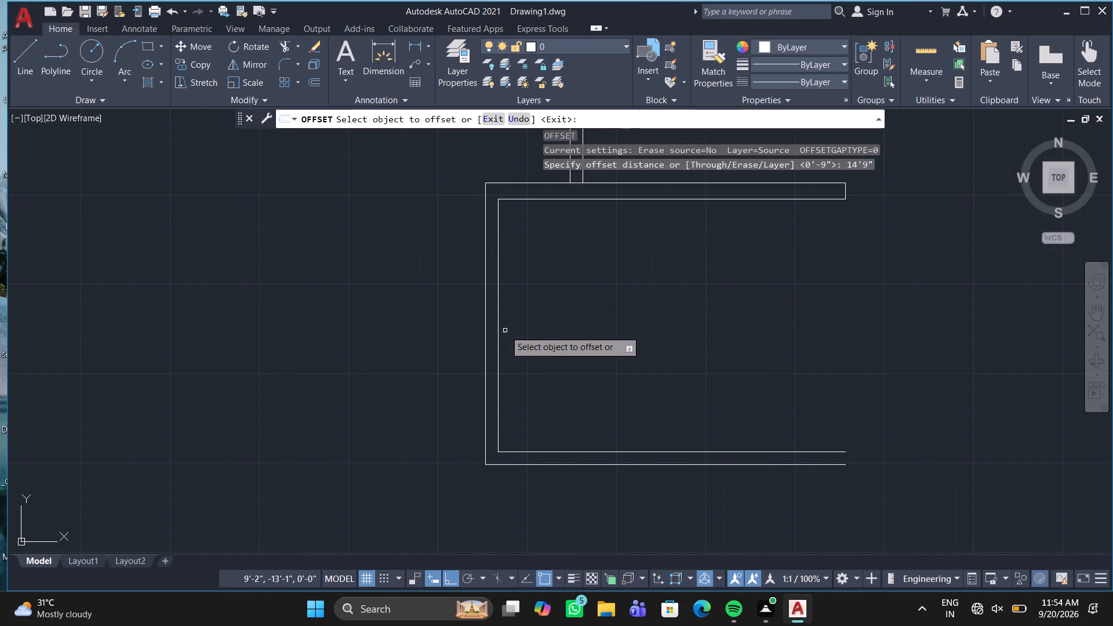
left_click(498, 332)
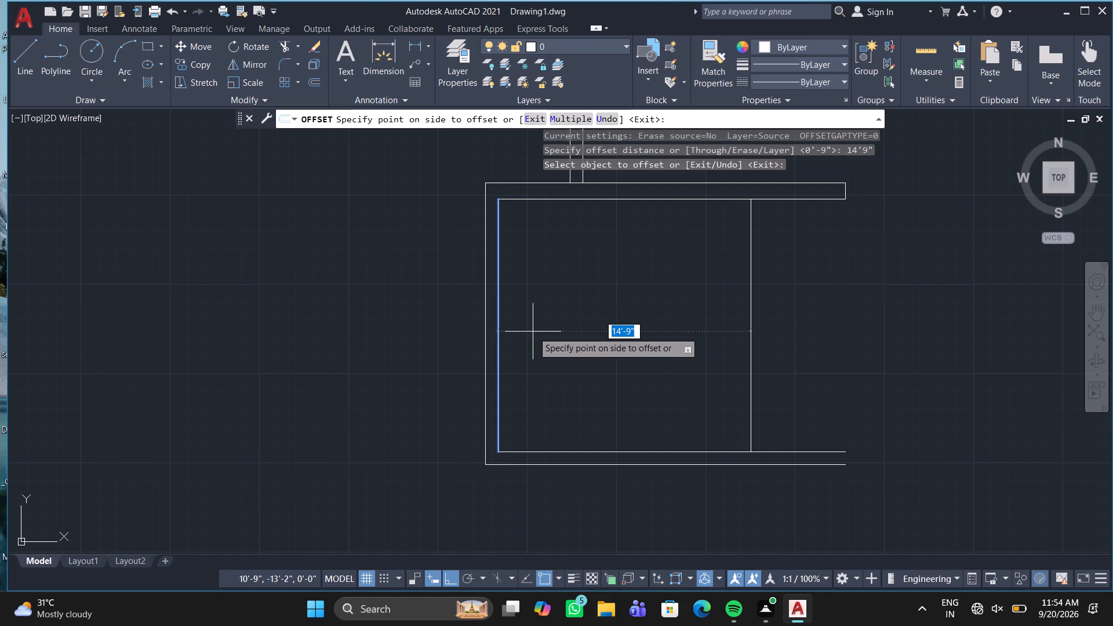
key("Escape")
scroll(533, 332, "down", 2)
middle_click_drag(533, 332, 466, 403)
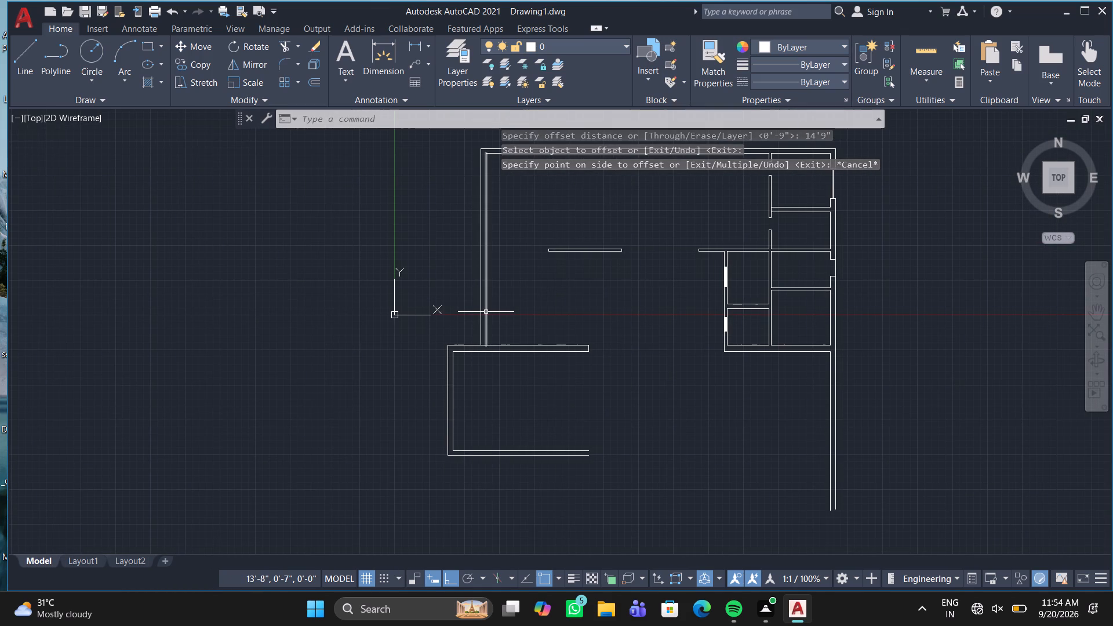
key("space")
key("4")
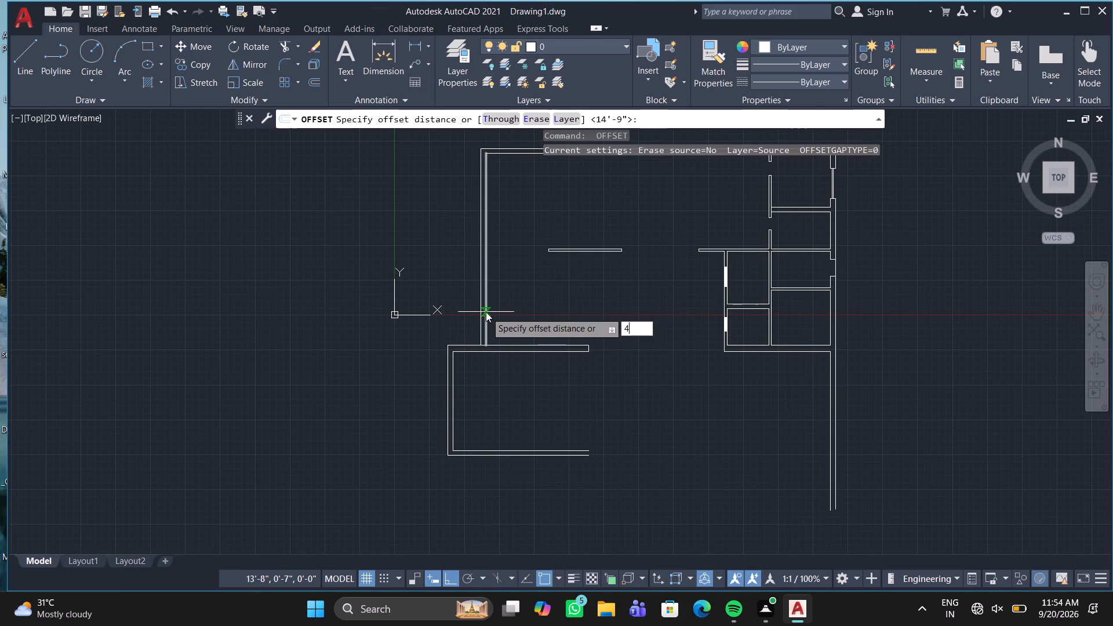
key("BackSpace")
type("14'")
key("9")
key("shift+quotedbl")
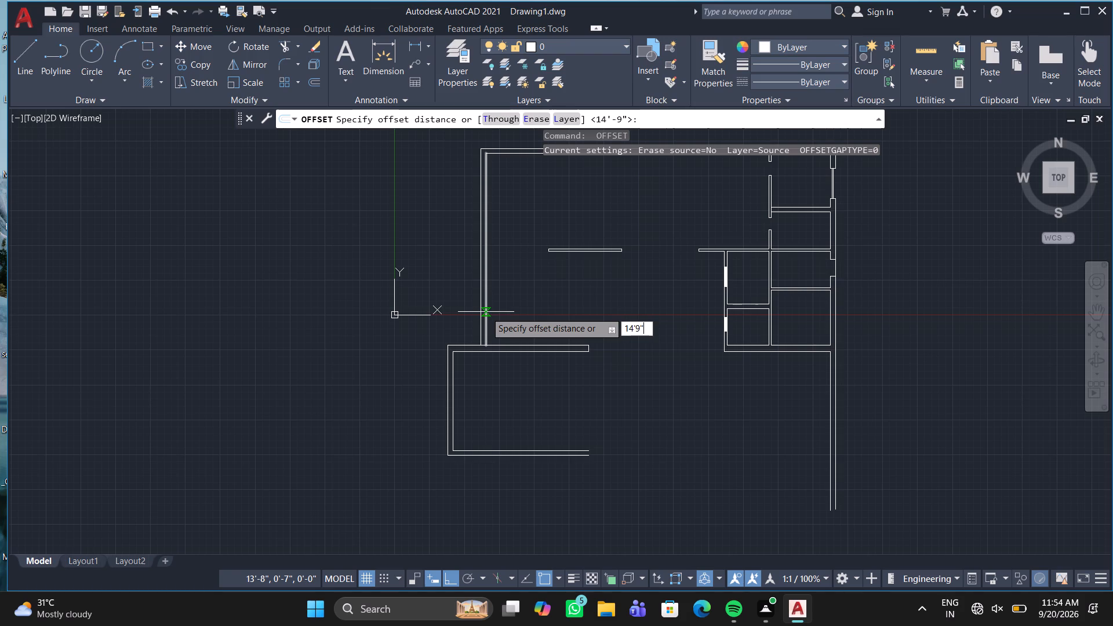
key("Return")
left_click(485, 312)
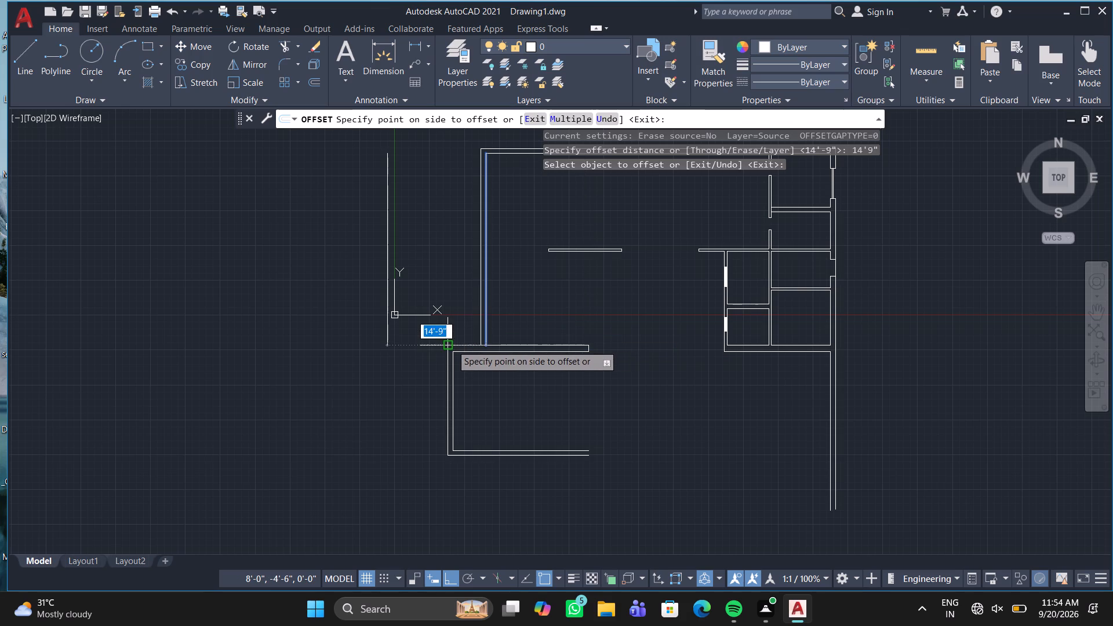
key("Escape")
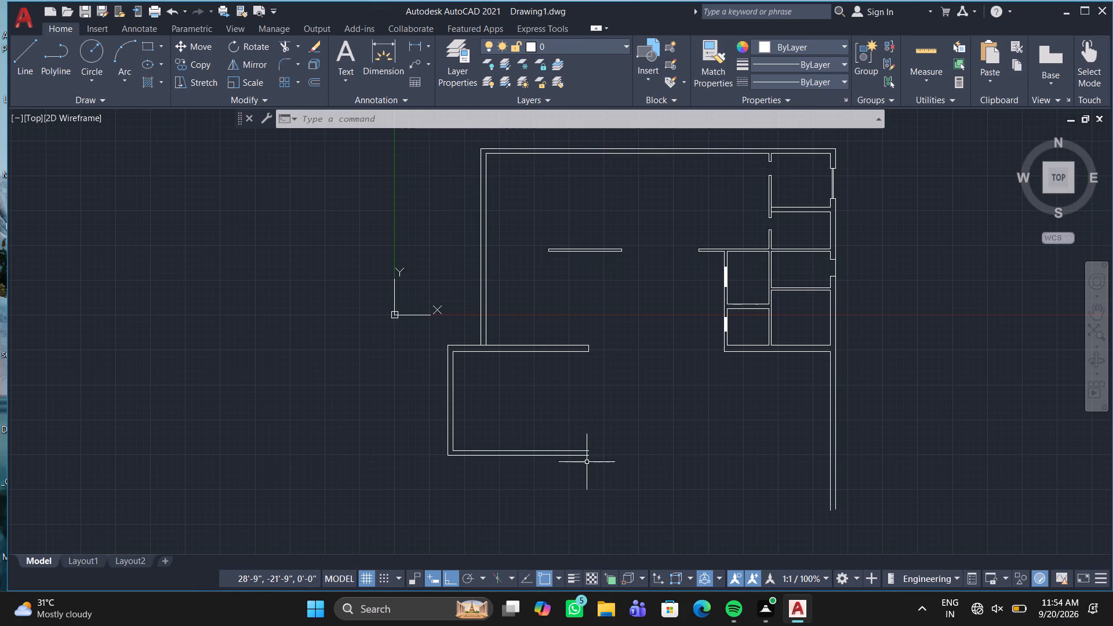
Draw the projecting room's east wall north from its southeast corner as a closed outline about 10'5" long and 9" wide.
key("l")
key("Return")
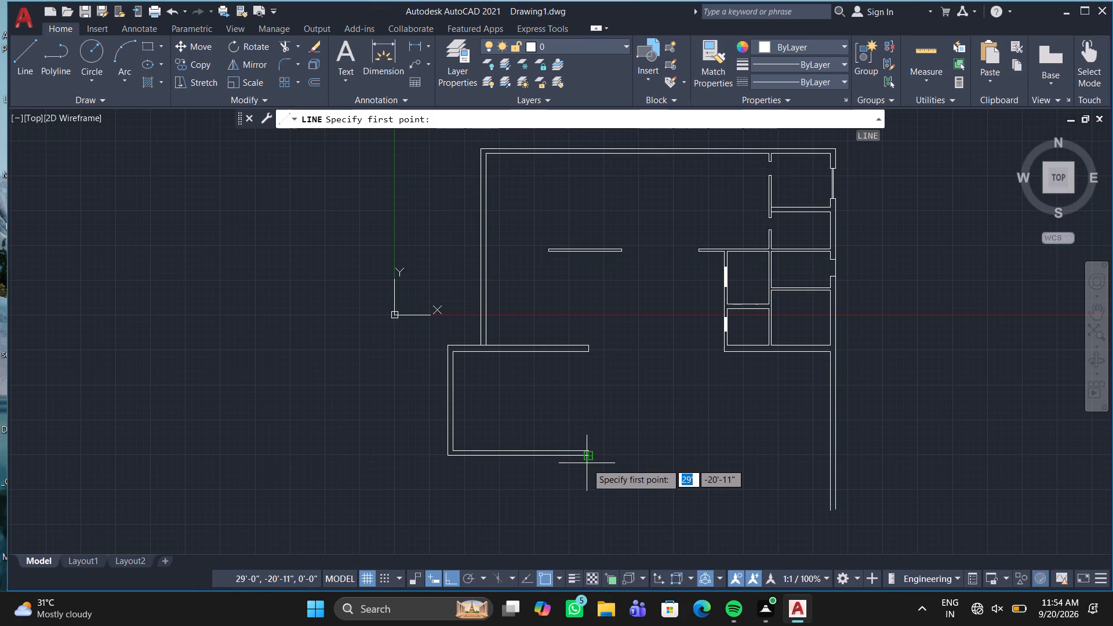
scroll(587, 463, "up", 3)
left_click(584, 438)
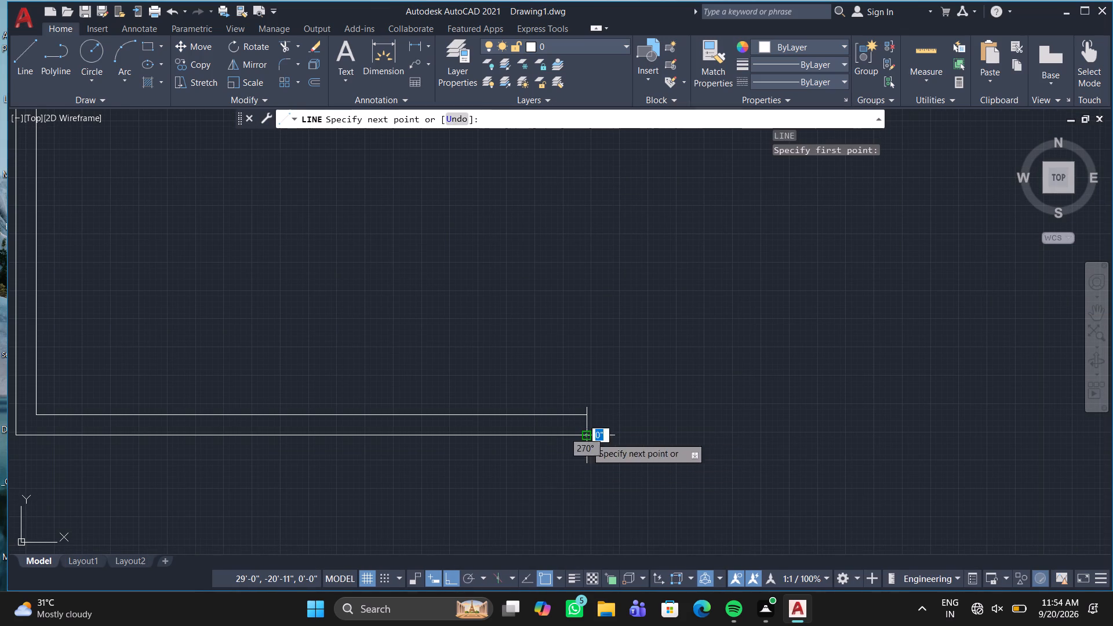
middle_click_drag(602, 200, 528, 373)
left_click(521, 326)
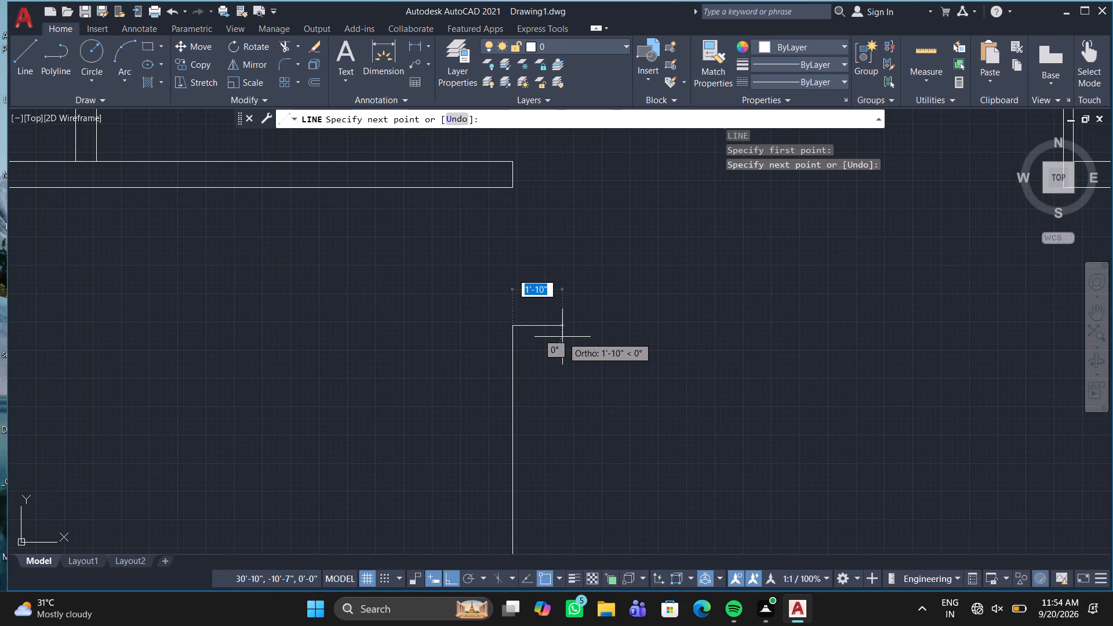
key("9")
key("shift+quotedbl")
key("Return")
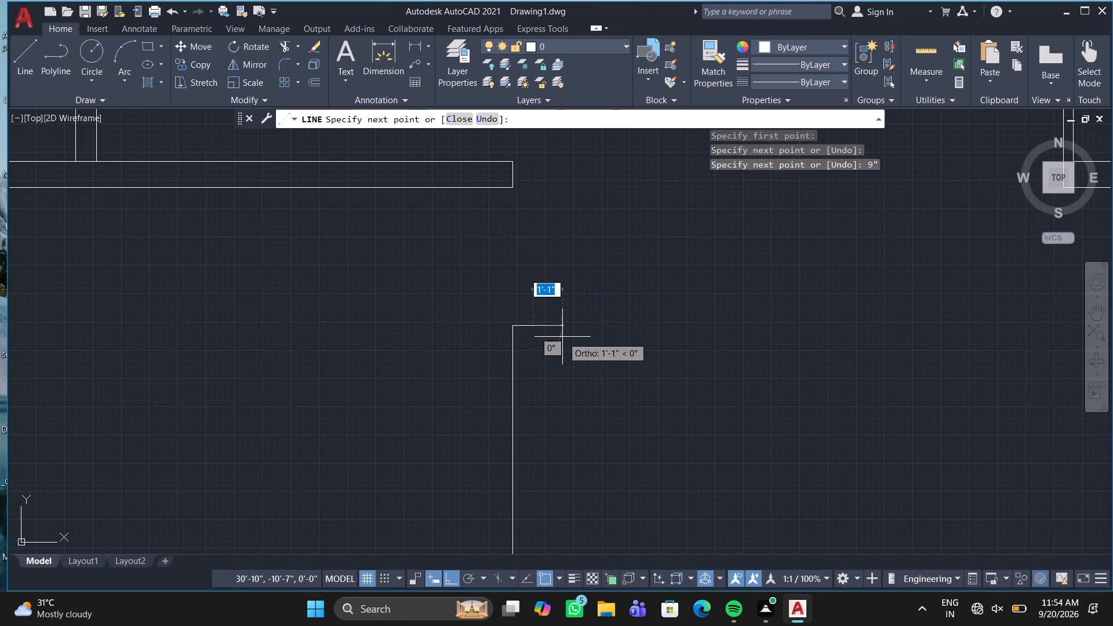
scroll(531, 413, "down", 1)
middle_click_drag(531, 412, 577, 122)
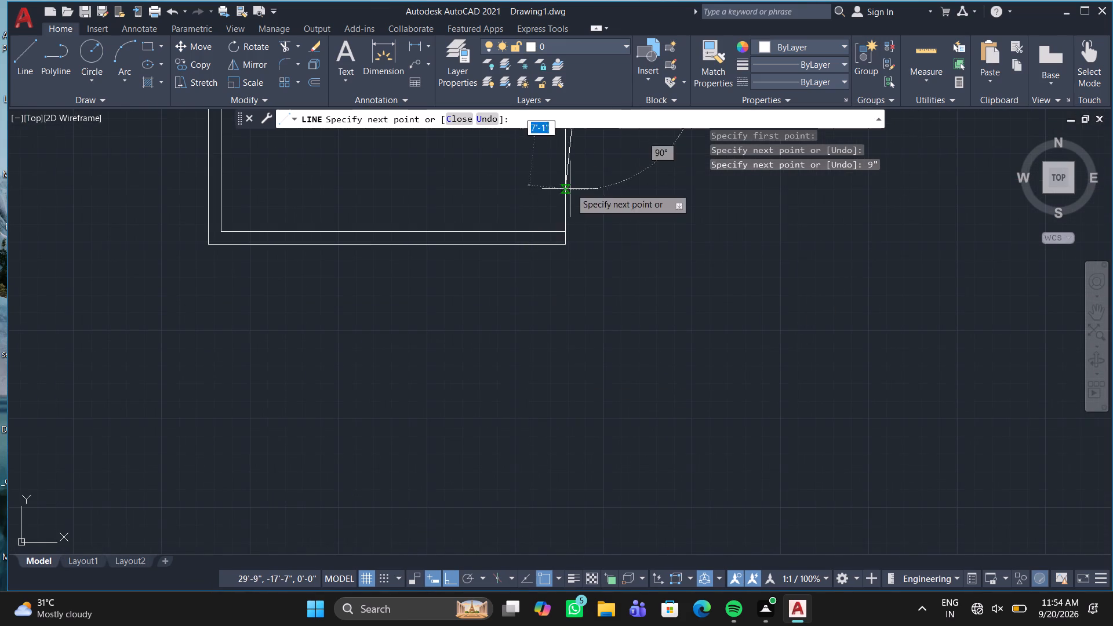
scroll(567, 238, "up", 3)
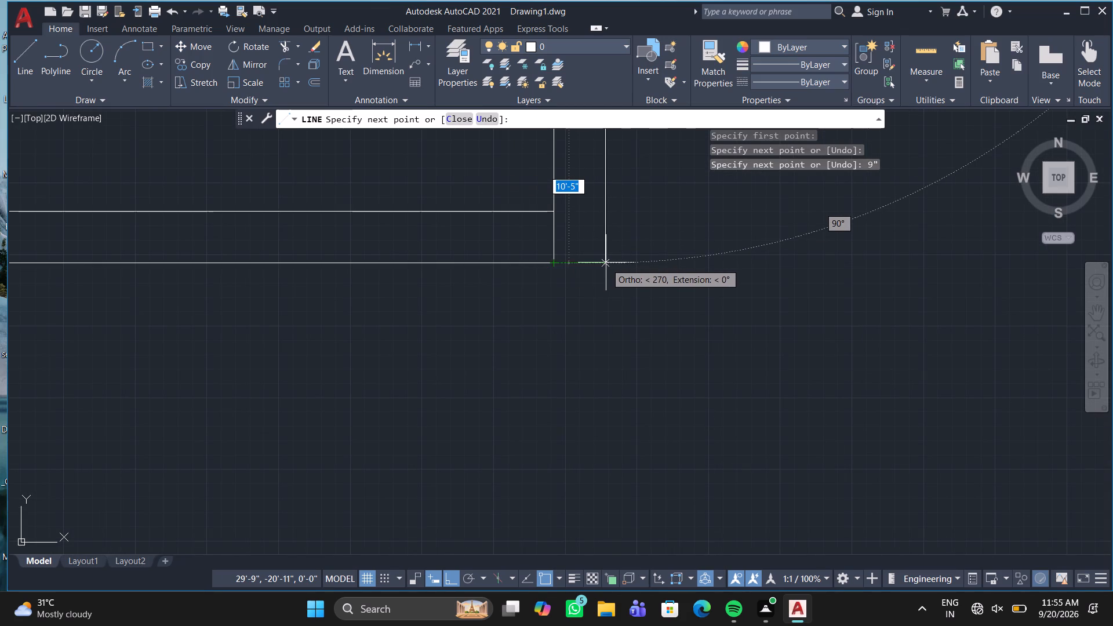
left_click(606, 263)
left_click(556, 260)
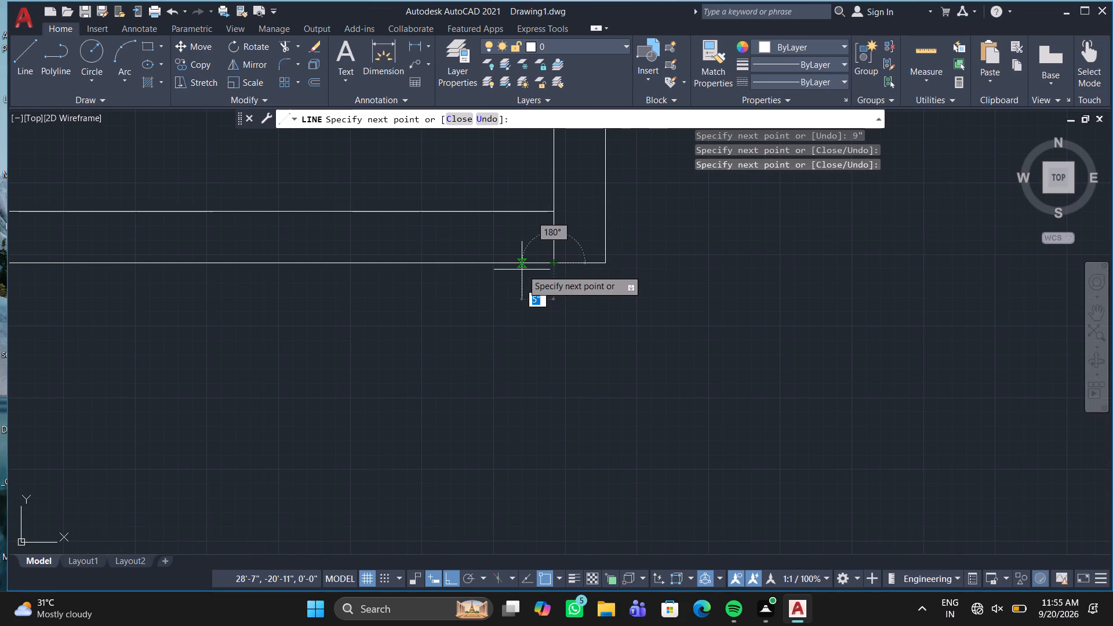
key("Return")
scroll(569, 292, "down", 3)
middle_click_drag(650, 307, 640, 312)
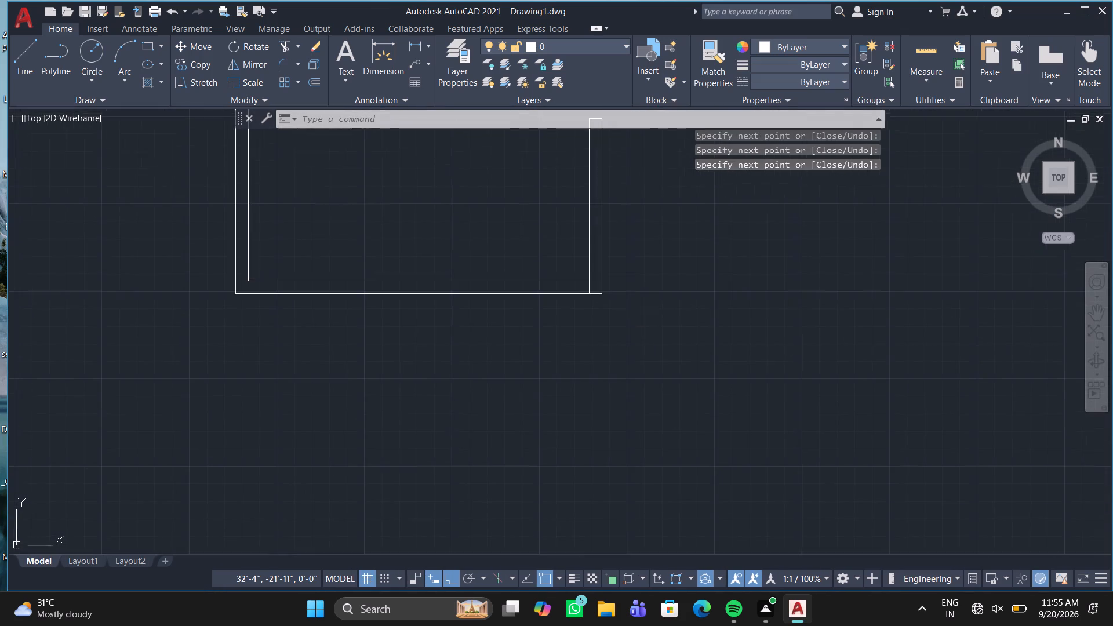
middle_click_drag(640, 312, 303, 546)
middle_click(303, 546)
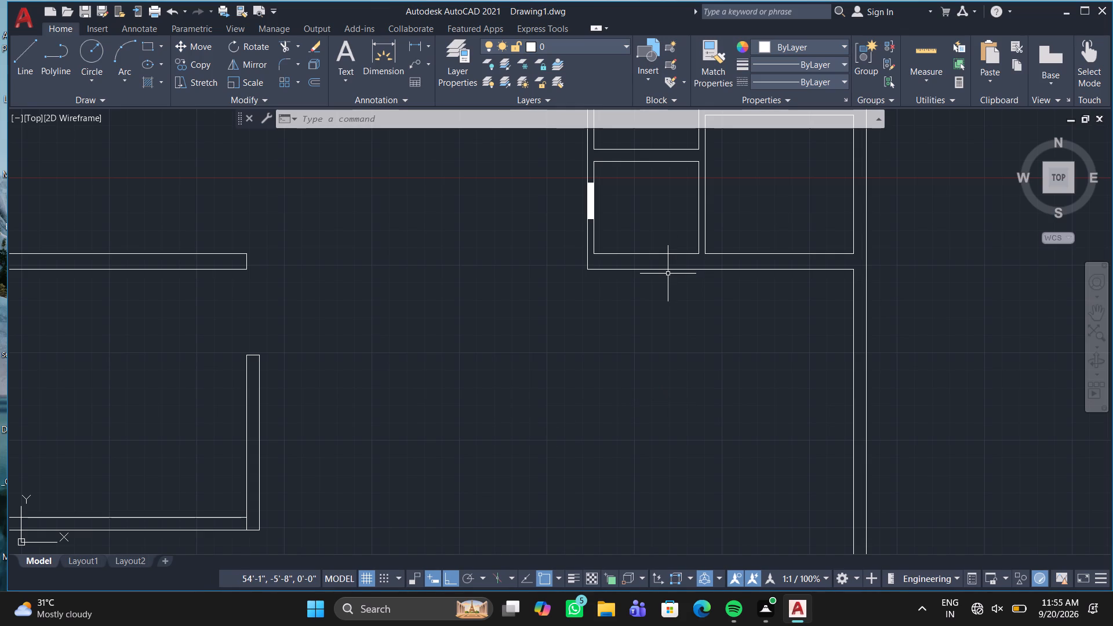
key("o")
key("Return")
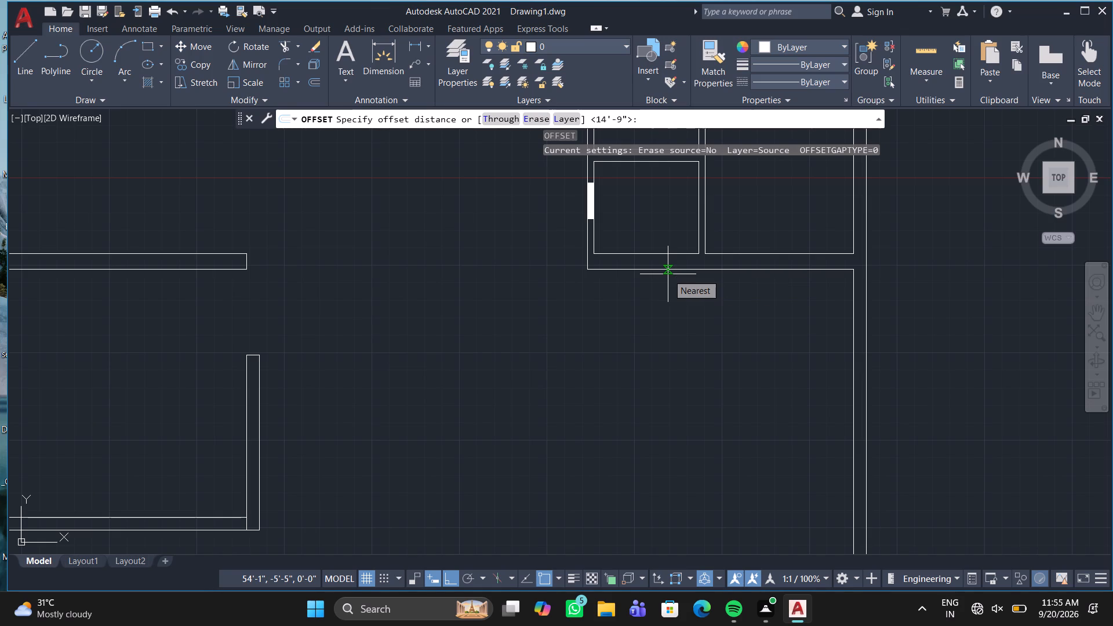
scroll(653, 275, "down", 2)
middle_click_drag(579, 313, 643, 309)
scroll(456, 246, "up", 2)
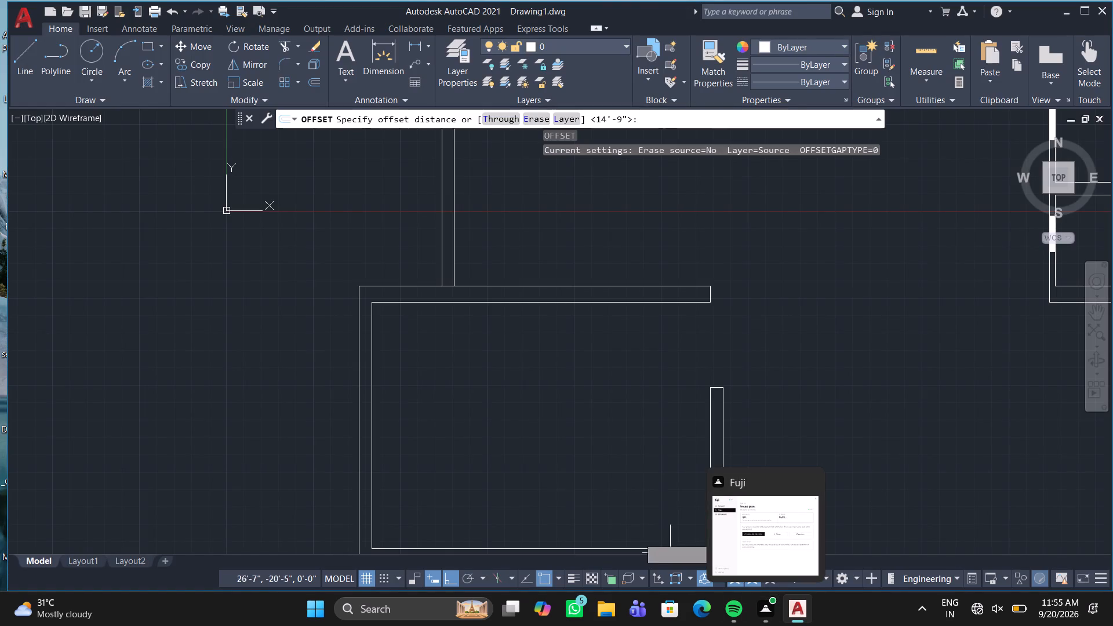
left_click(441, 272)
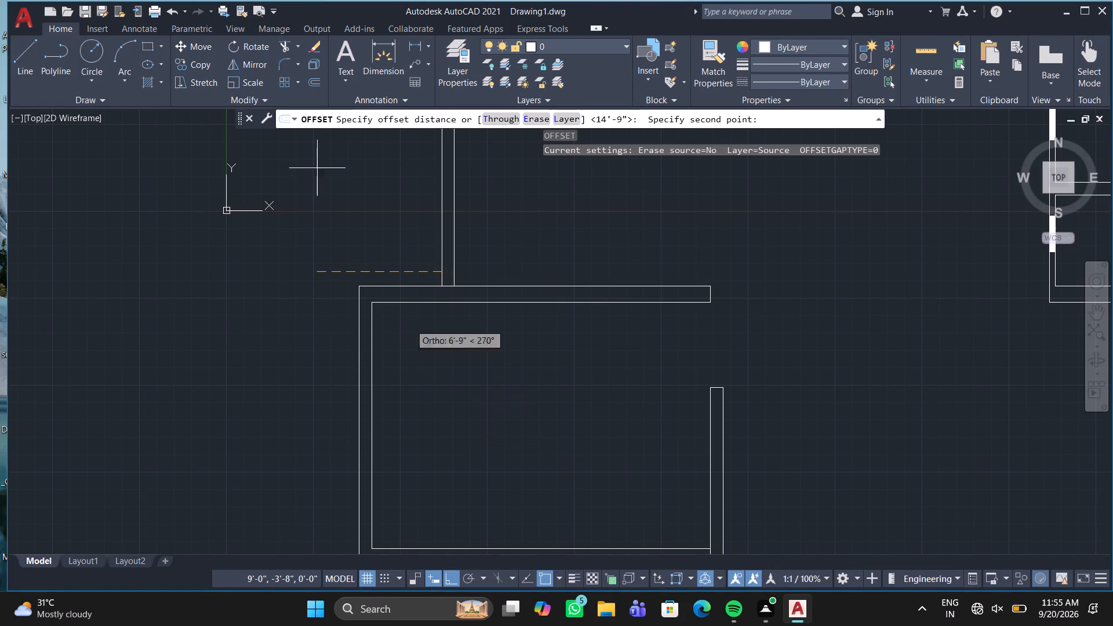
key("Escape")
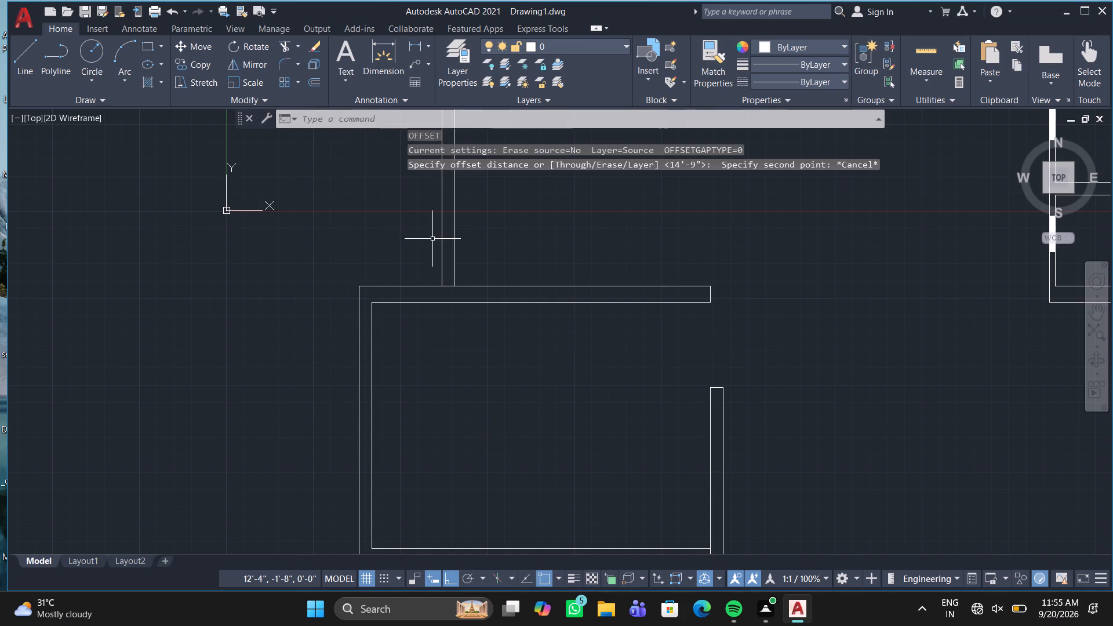
Stretch the lower end of the house's outer west wall line about 50' south, through the projecting room.
left_click(448, 238)
left_click(445, 272)
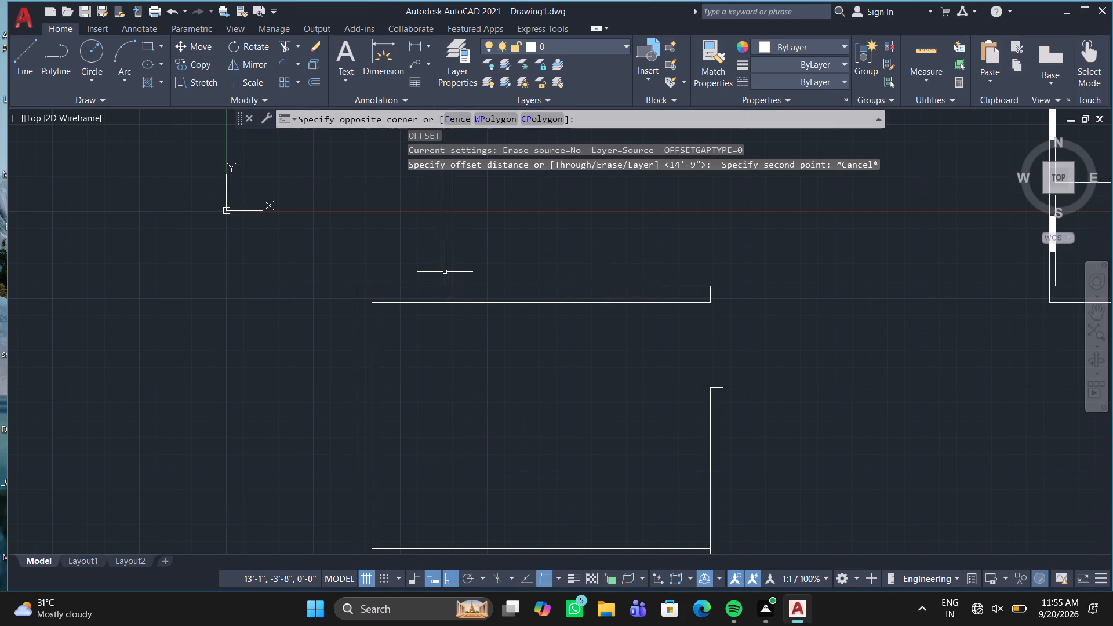
left_click(443, 265)
left_click(438, 283)
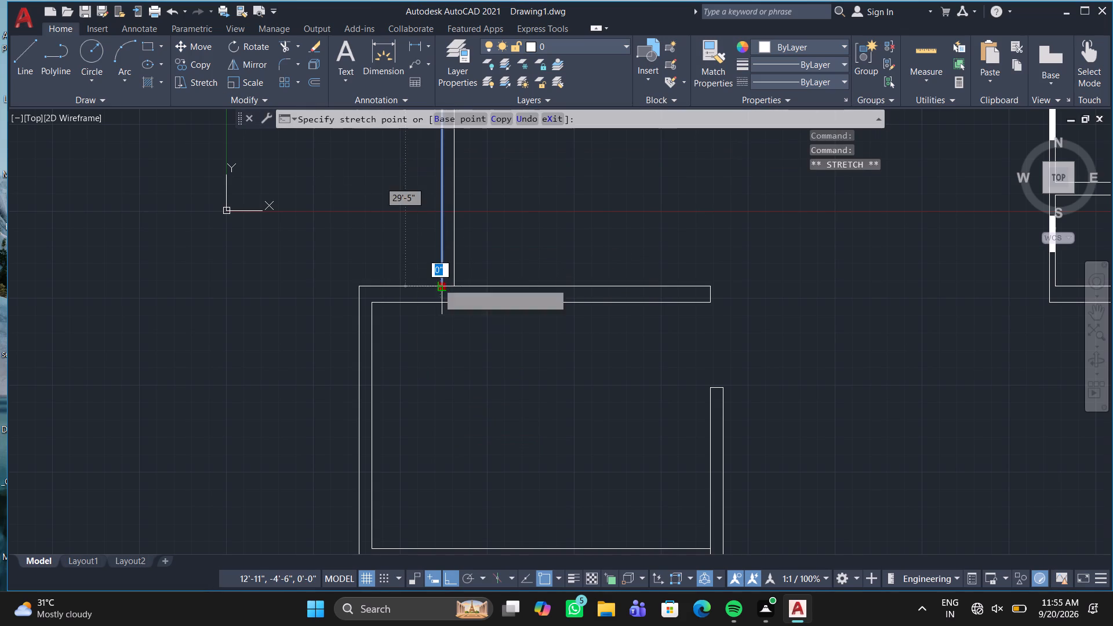
middle_click_drag(431, 381, 558, 89)
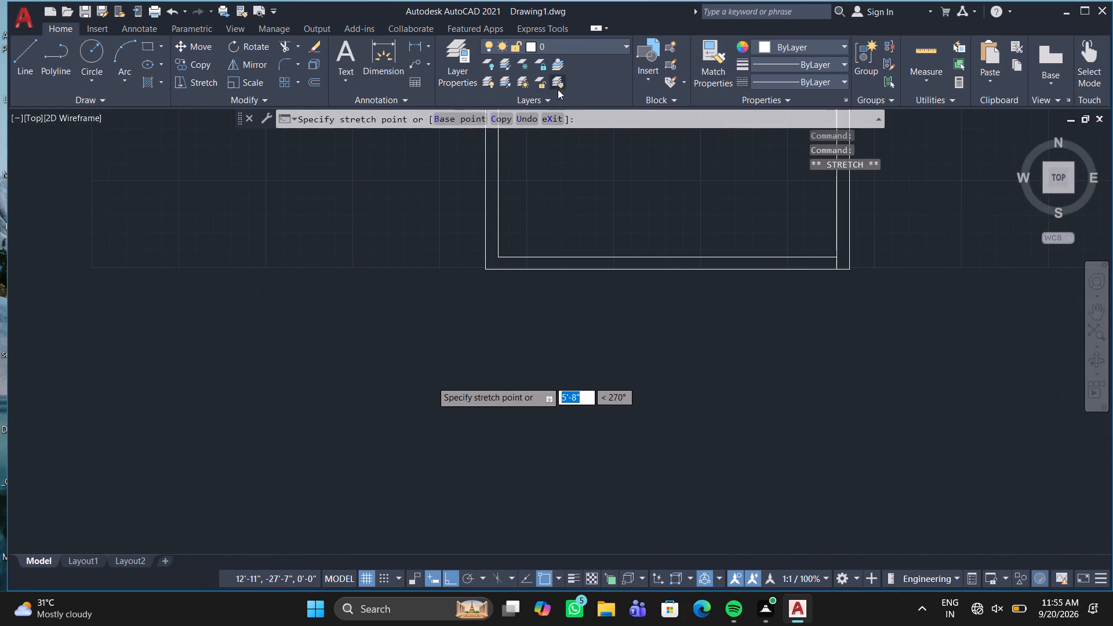
scroll(472, 301, "down", 3)
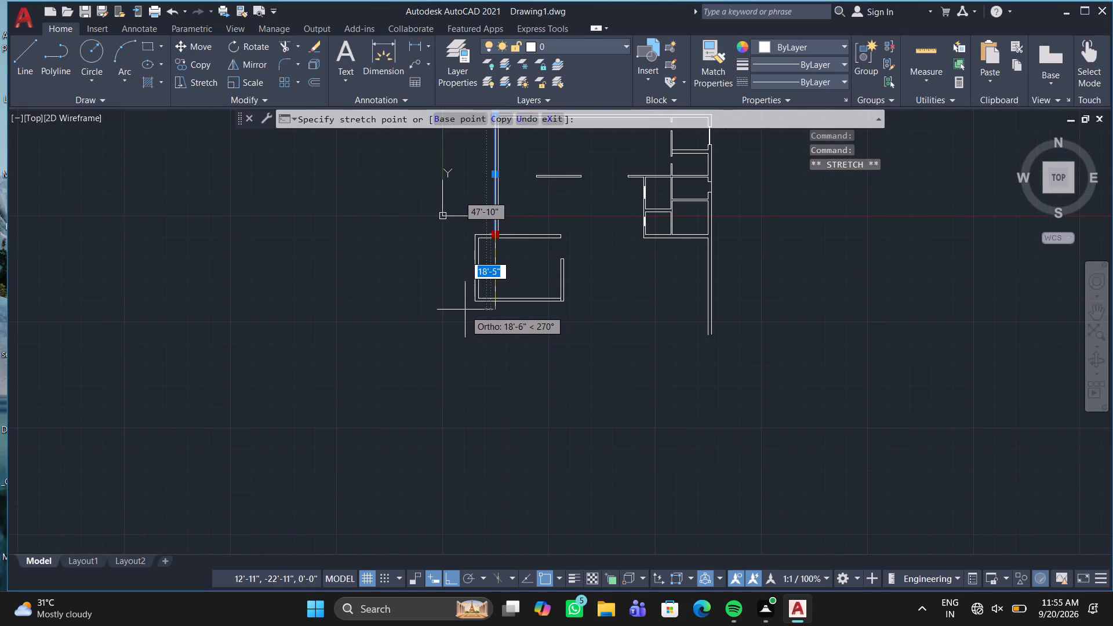
scroll(463, 360, "down", 1)
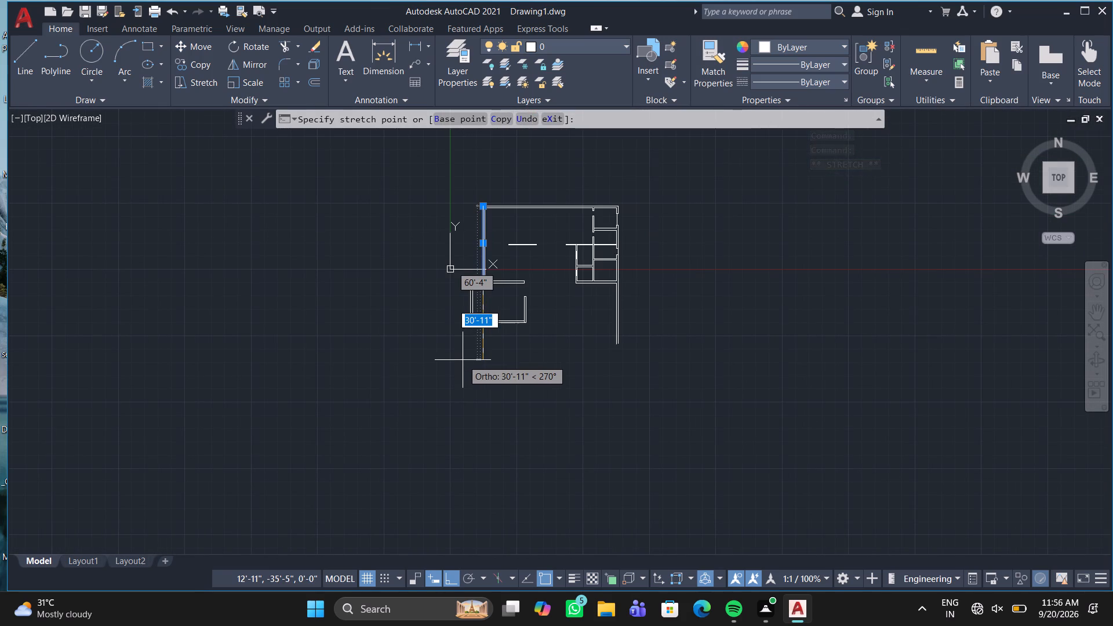
scroll(463, 360, "down", 2)
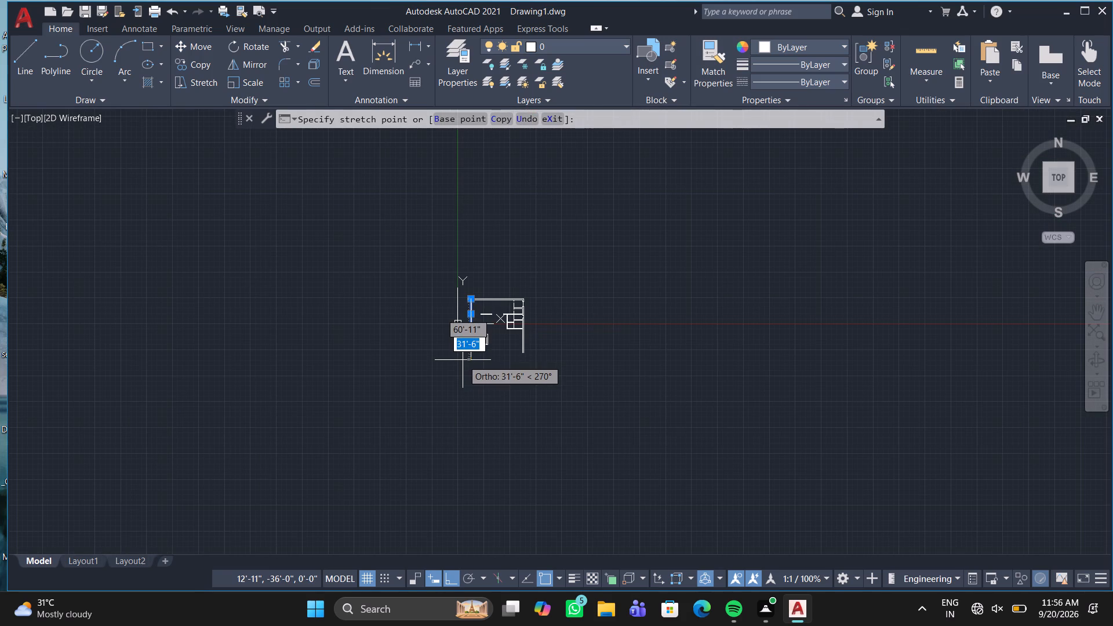
scroll(463, 378, "up", 5)
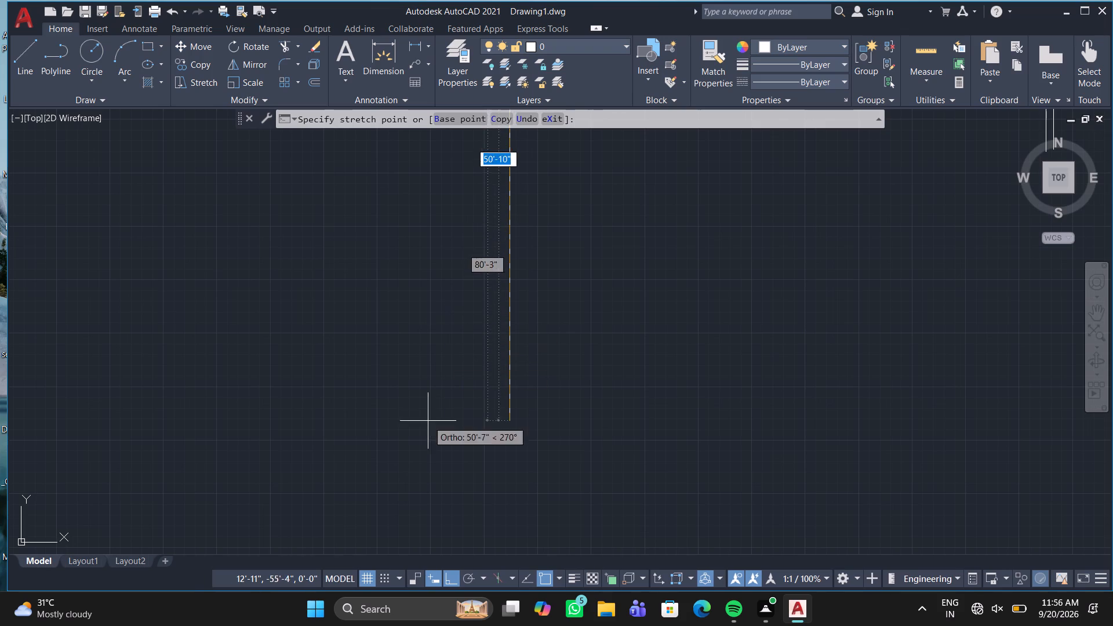
left_click(483, 409)
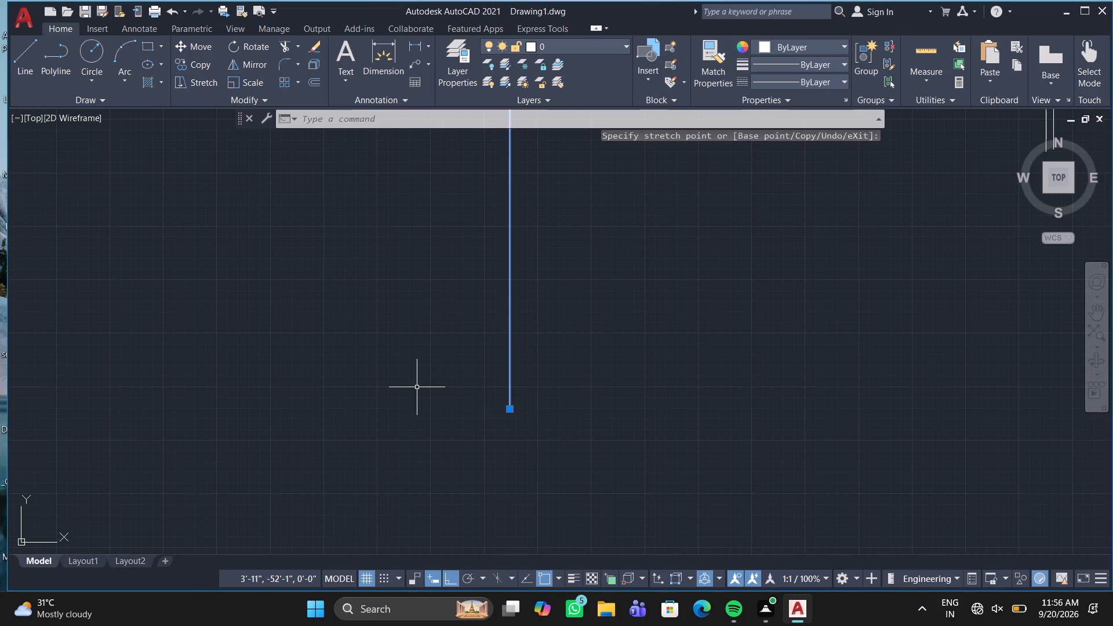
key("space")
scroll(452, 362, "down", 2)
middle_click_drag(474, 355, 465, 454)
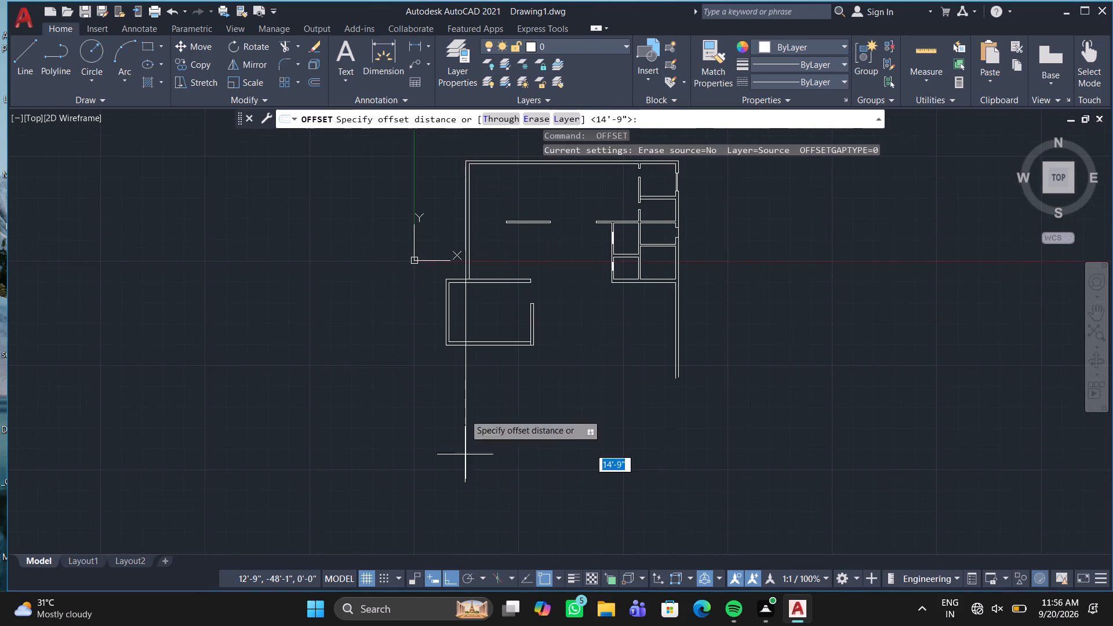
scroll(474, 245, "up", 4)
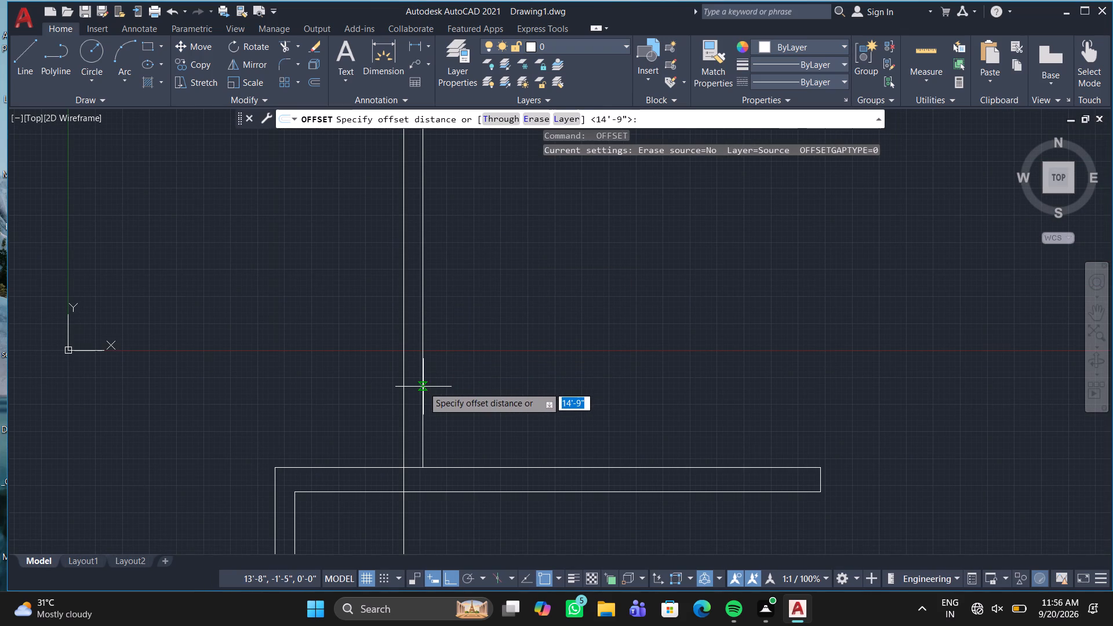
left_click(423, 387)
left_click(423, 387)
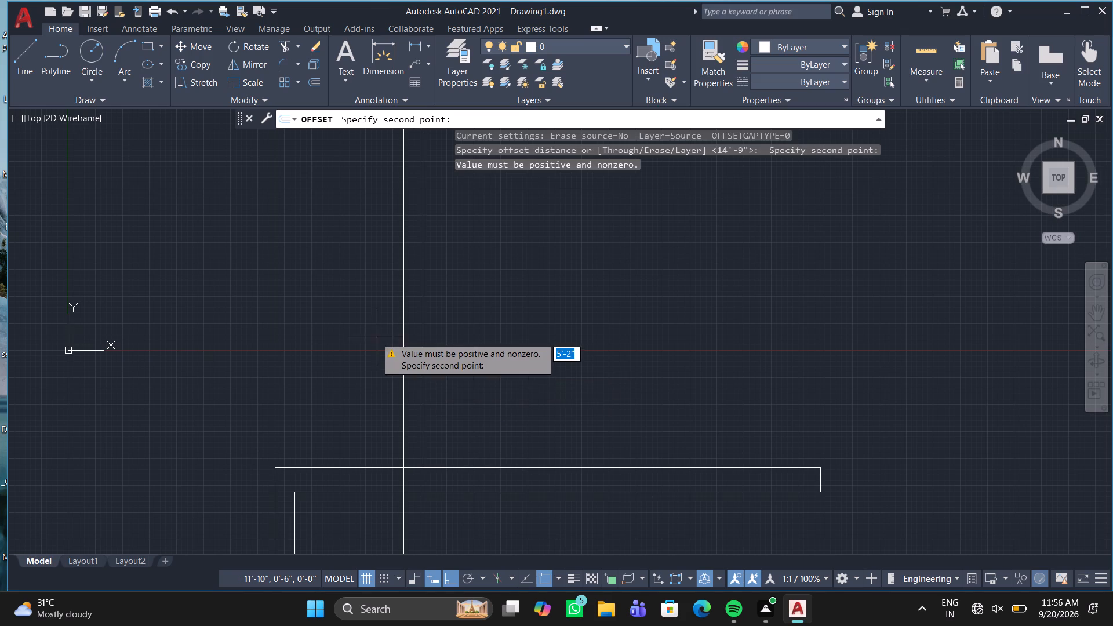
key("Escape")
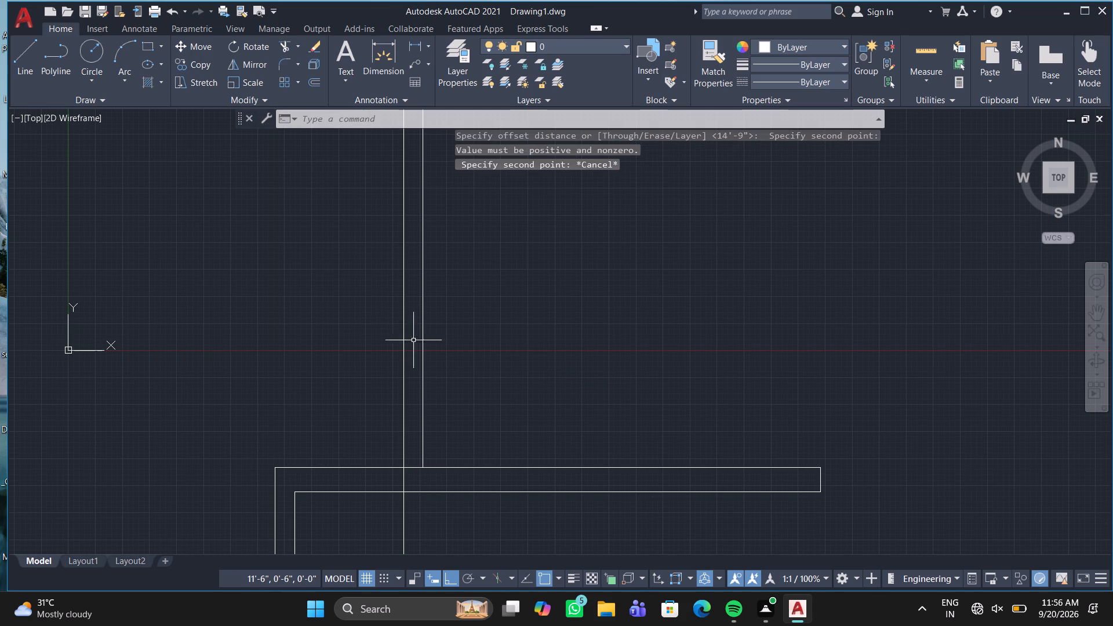
Stretch the lower end of the house's inner west wall line about 41' south, through the projecting room.
left_click(420, 340)
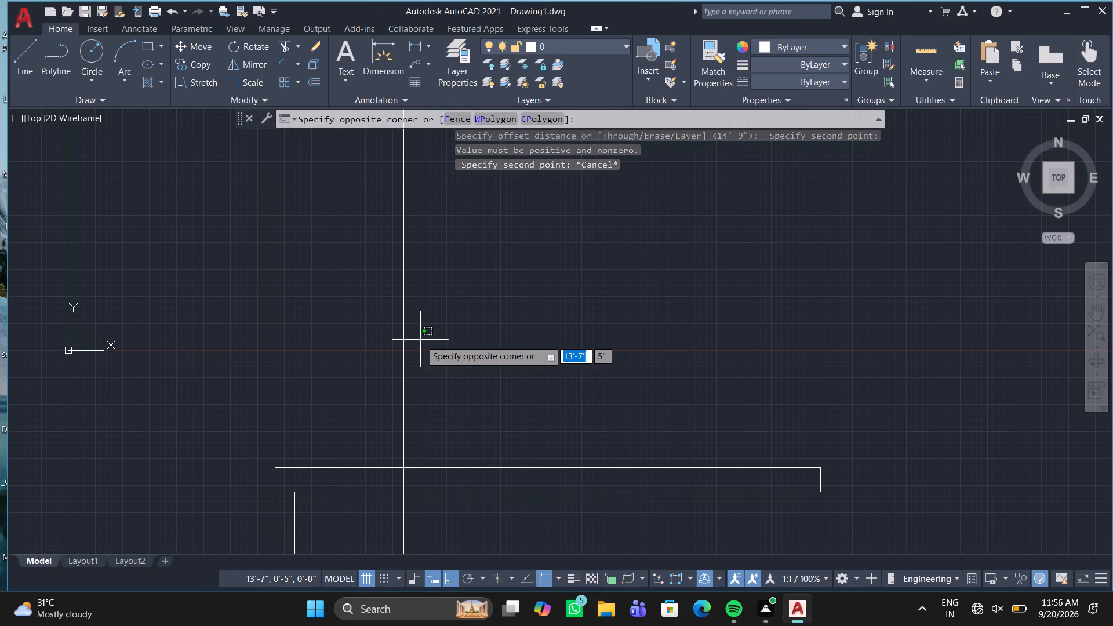
left_click(421, 340)
left_click(425, 358)
left_click(424, 366)
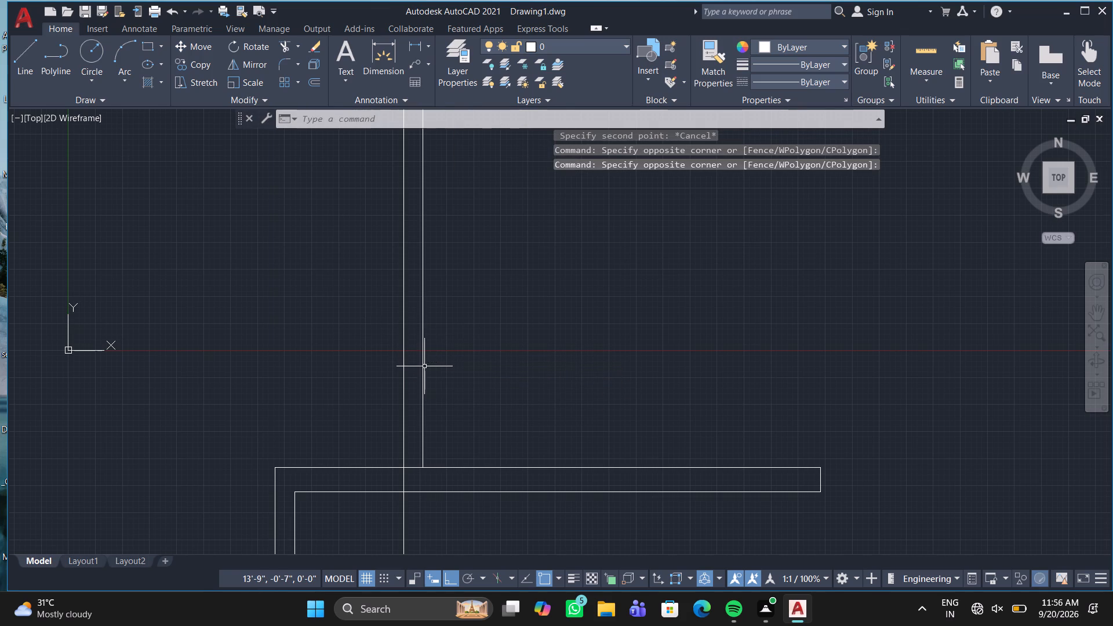
left_click(421, 377)
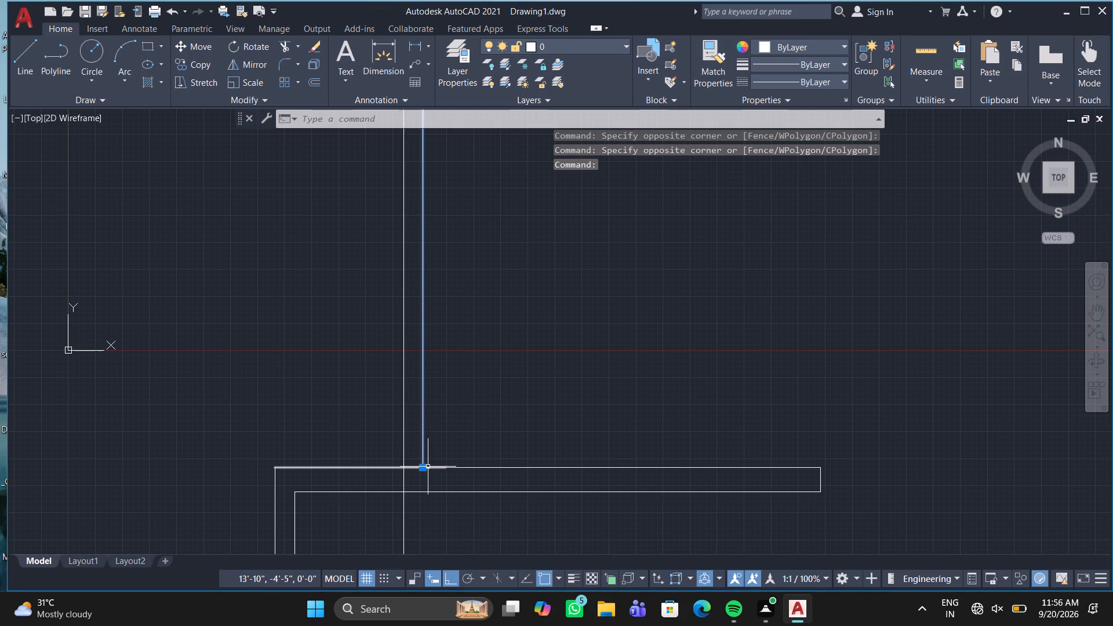
left_click(420, 466)
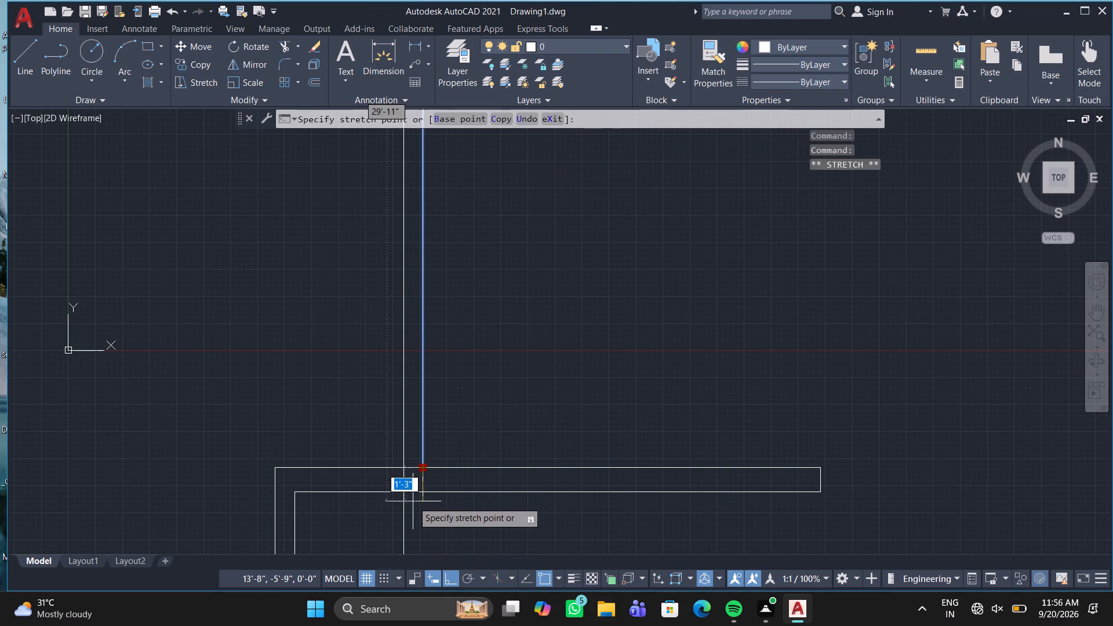
middle_click_drag(412, 503, 601, 83)
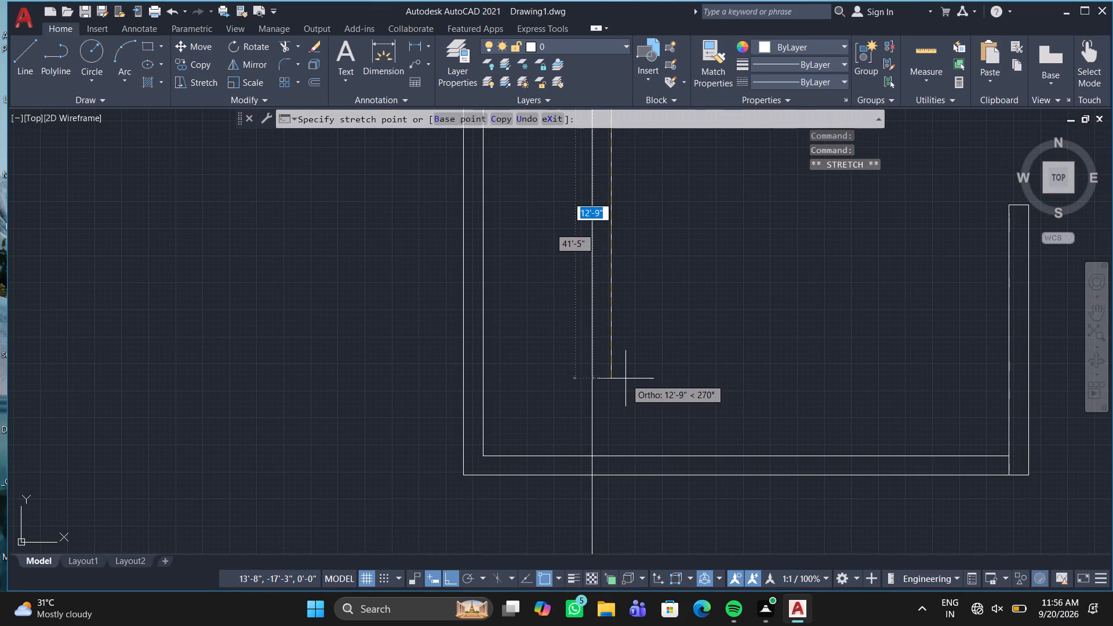
middle_click_drag(625, 378, 669, 86)
middle_click_drag(639, 410, 640, 170)
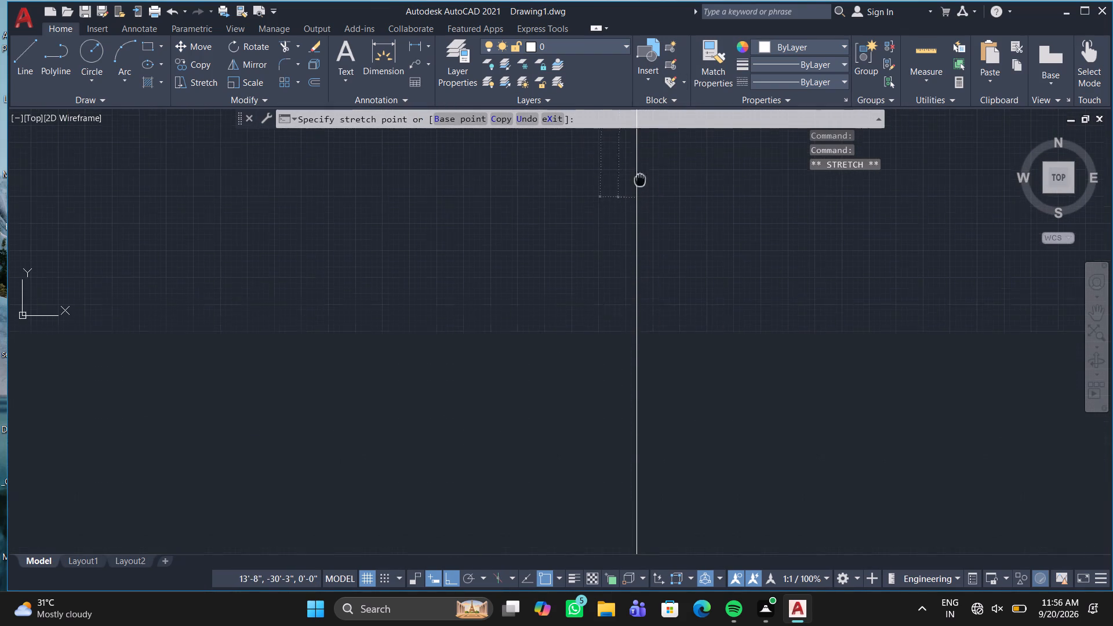
middle_click_drag(640, 170, 640, 130)
left_click(652, 540)
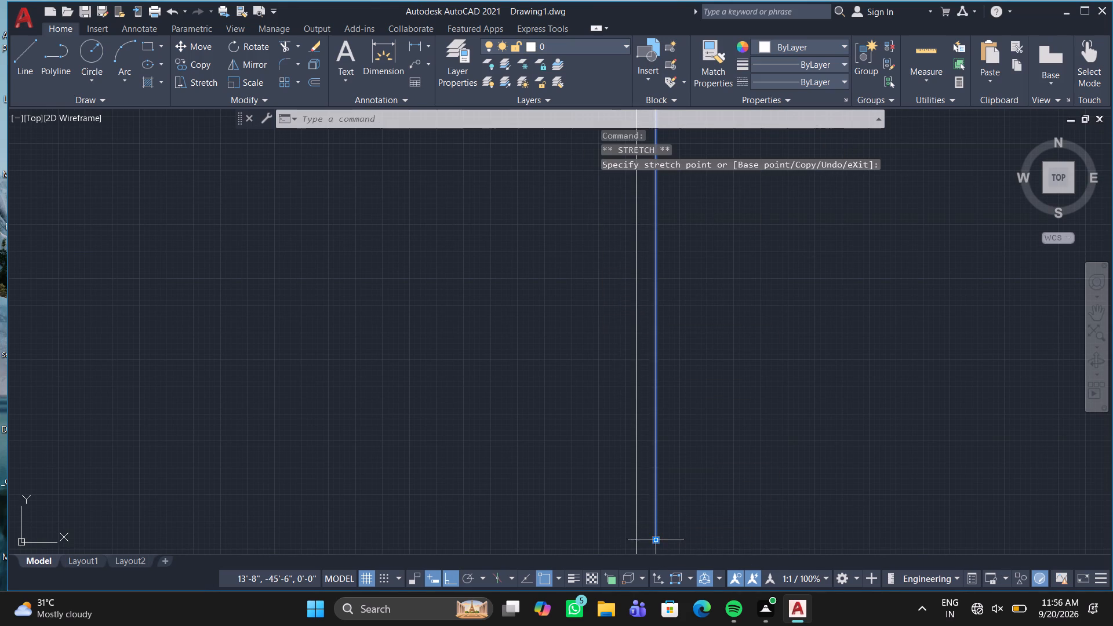
key("Escape")
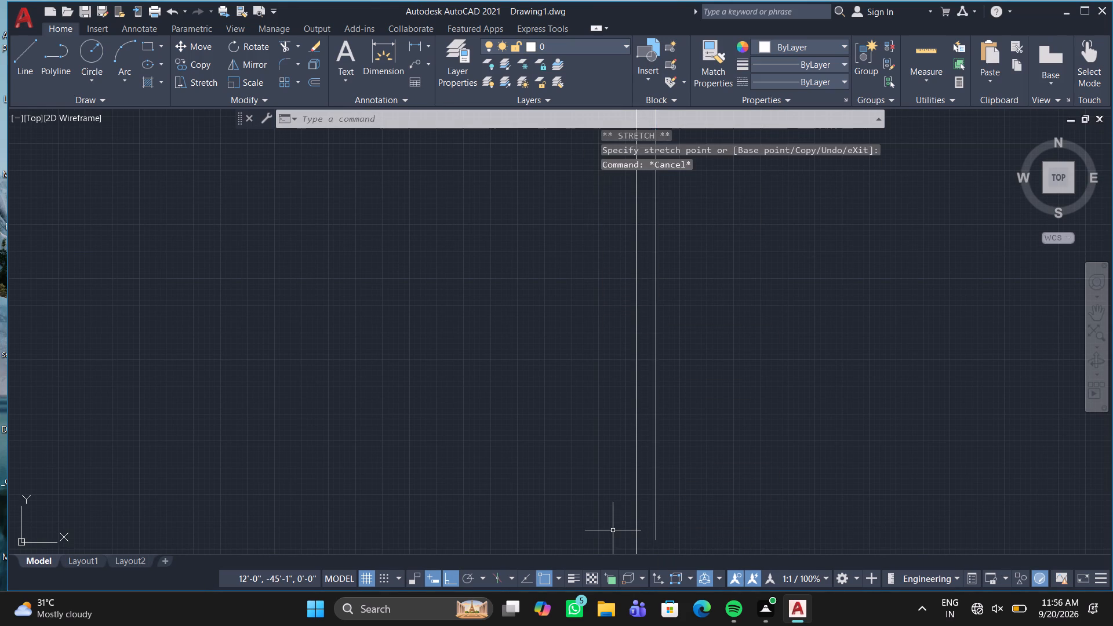
Offset the projecting room's outer south wall line 13' to the south.
scroll(740, 468, "down", 4)
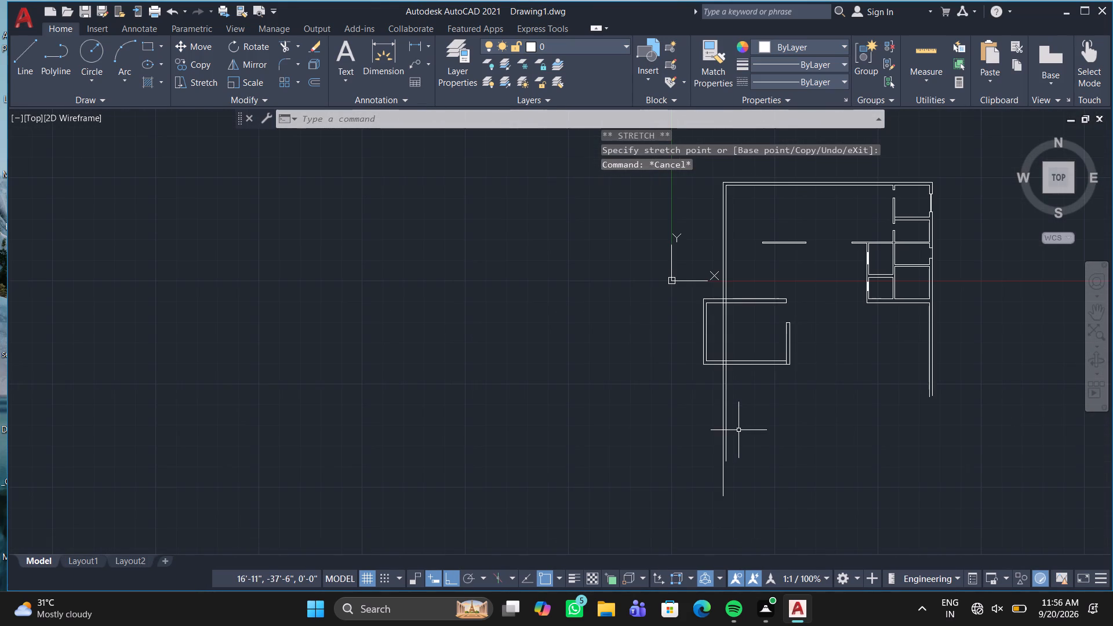
scroll(750, 373, "up", 1)
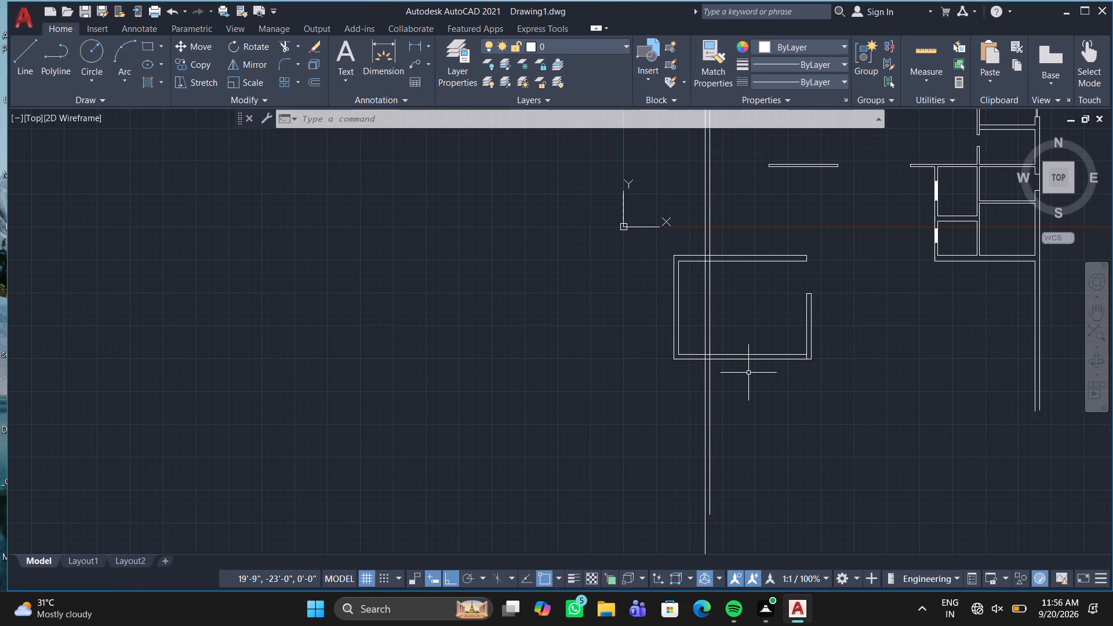
scroll(736, 375, "up", 2)
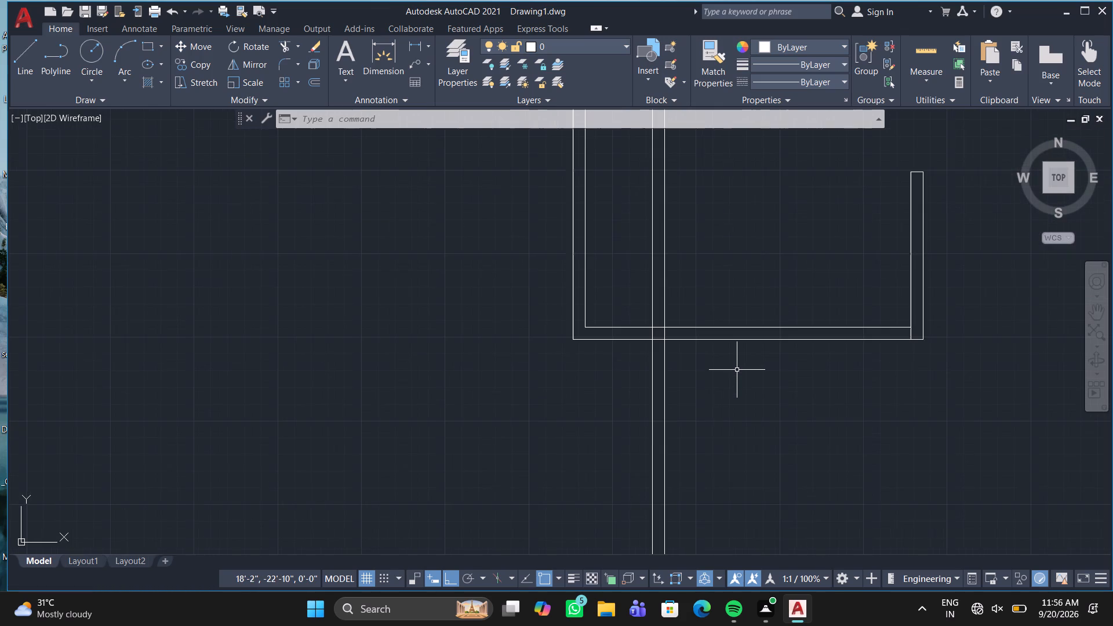
scroll(737, 360, "up", 2)
key("o")
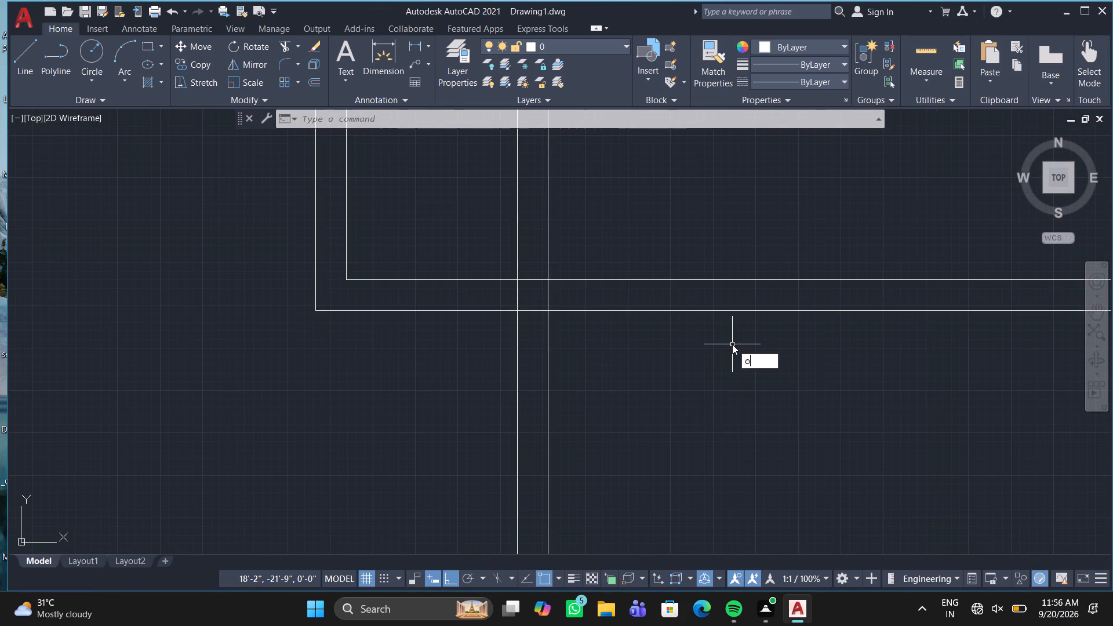
key("Return")
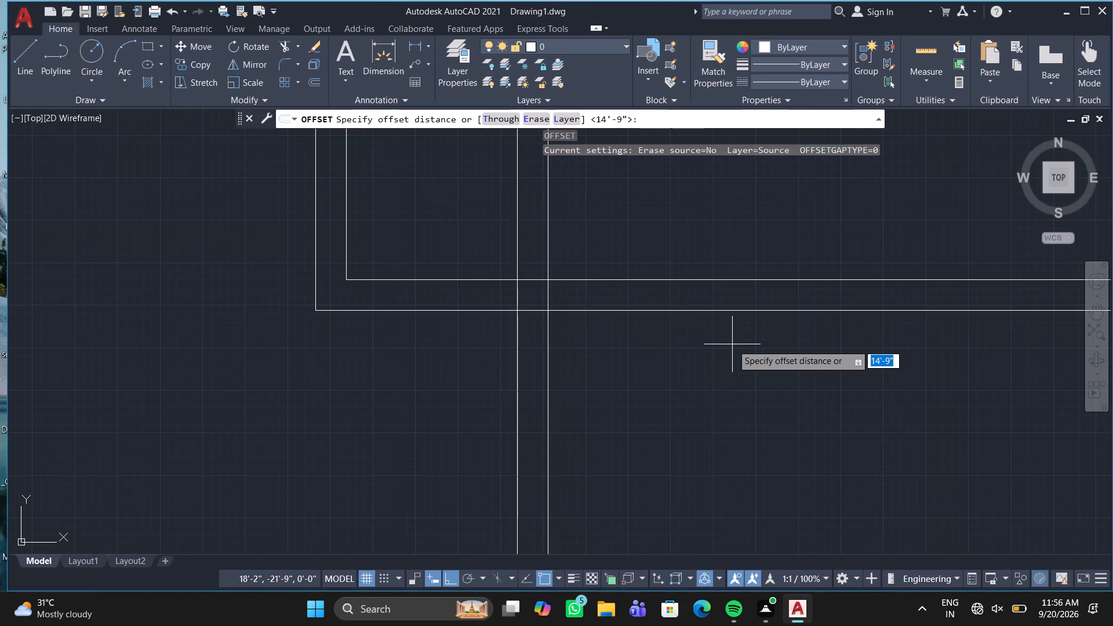
type("13'")
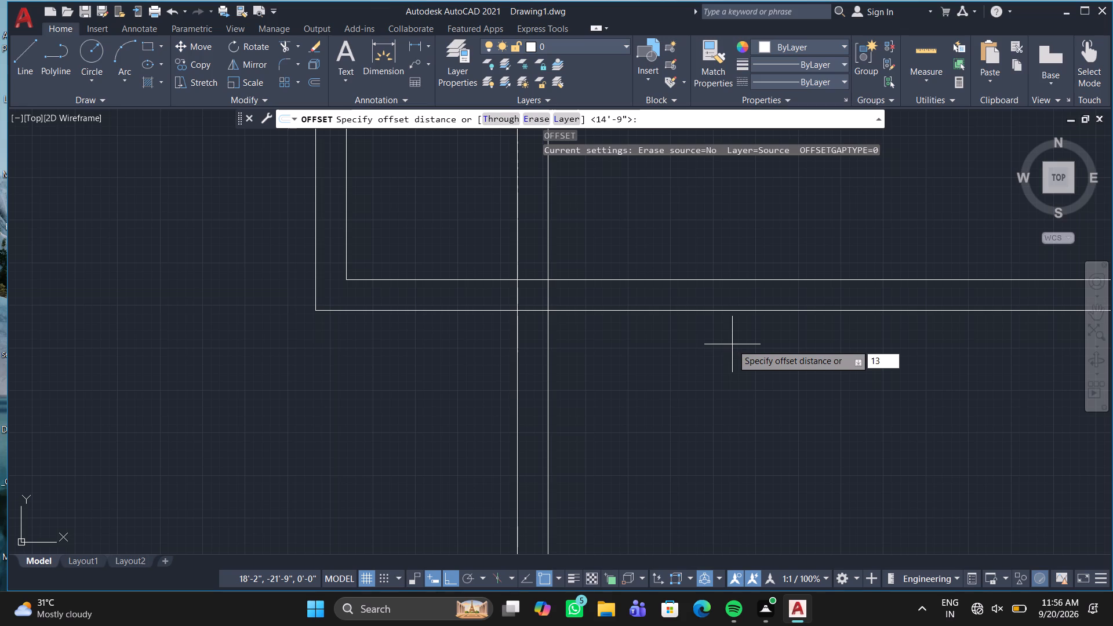
key("Return")
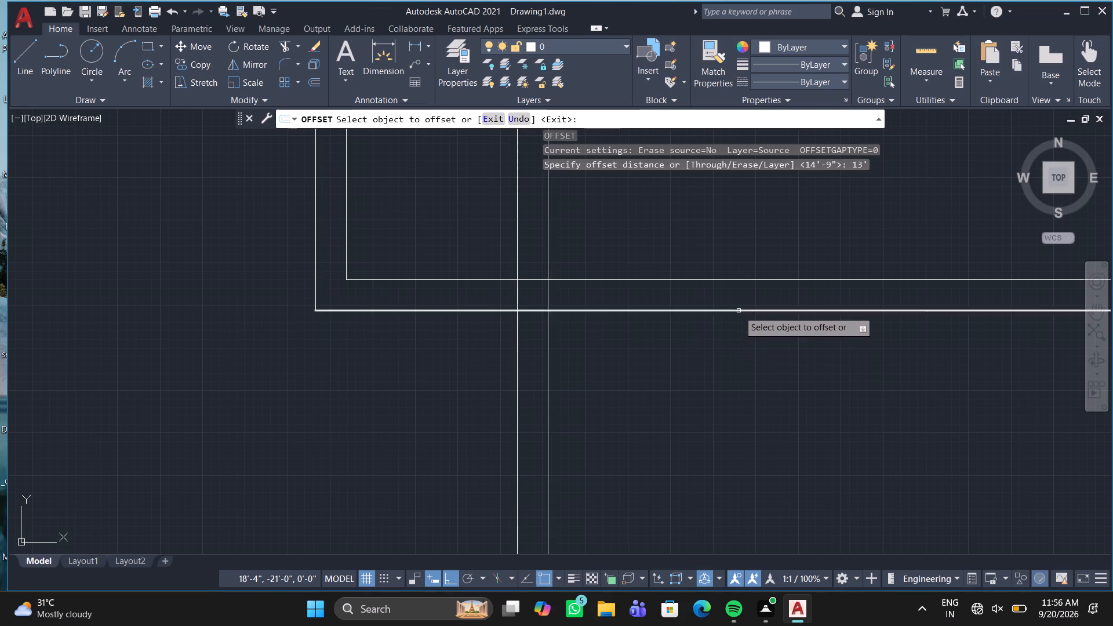
double_click(739, 311)
scroll(736, 385, "down", 2)
middle_click_drag(736, 385, 738, 234)
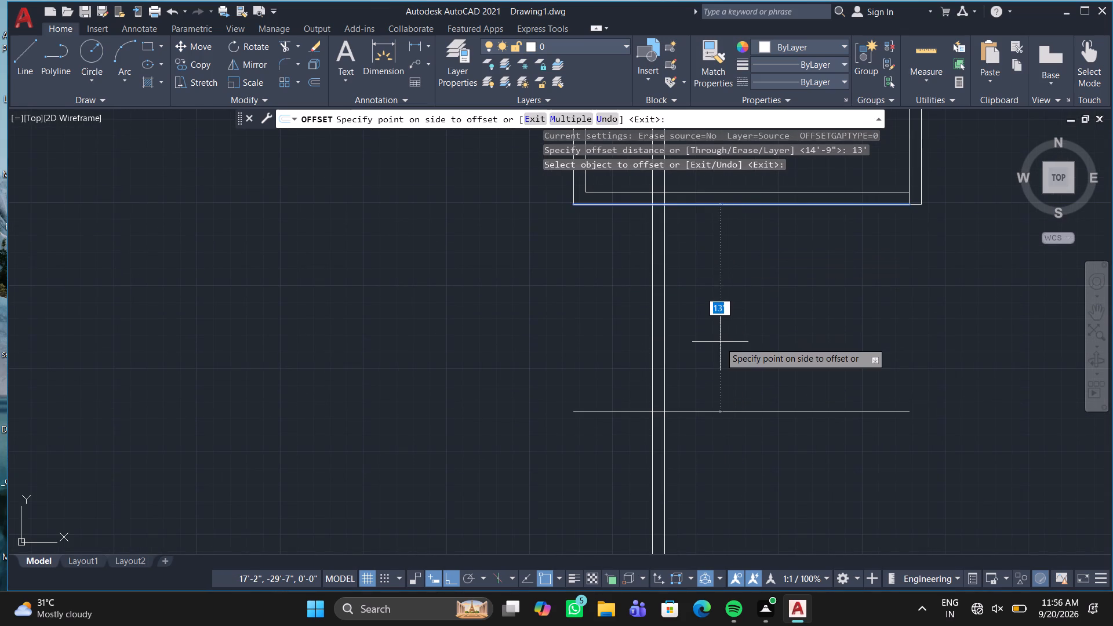
left_click(720, 342)
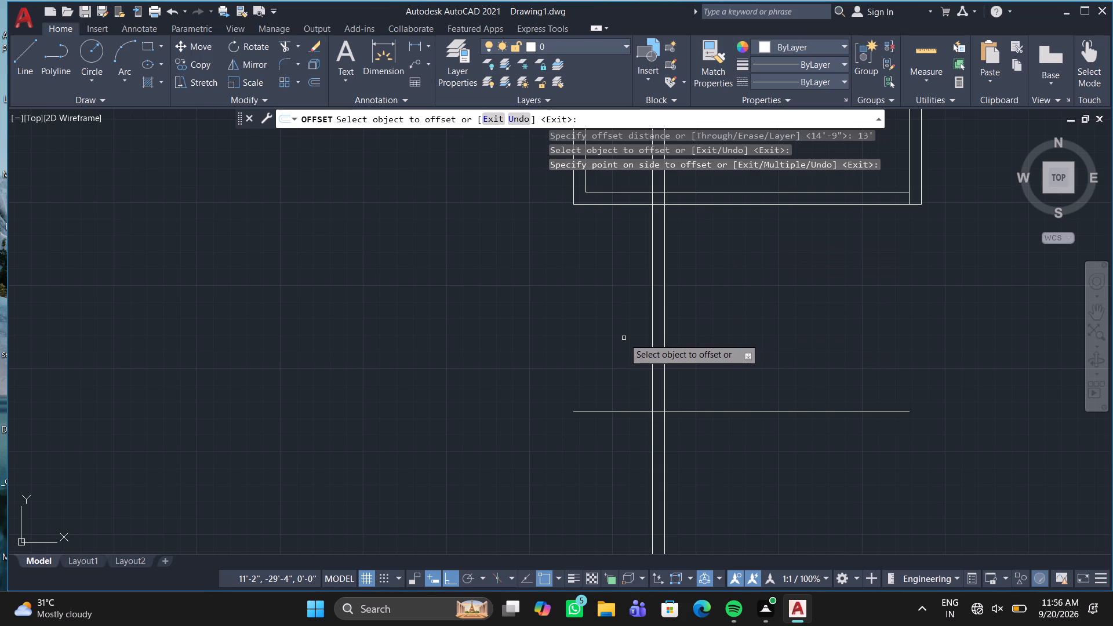
Offset the new horizontal line south of the room 9" further south to form a wall.
key("Return")
key("o")
key("Return")
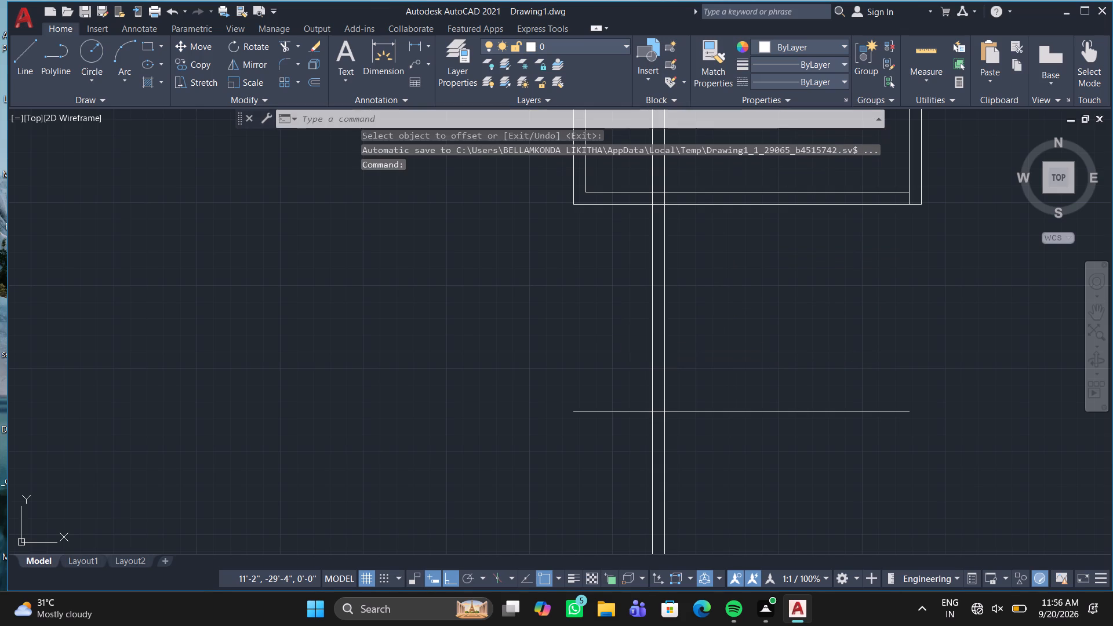
type("9\"")
key("Return")
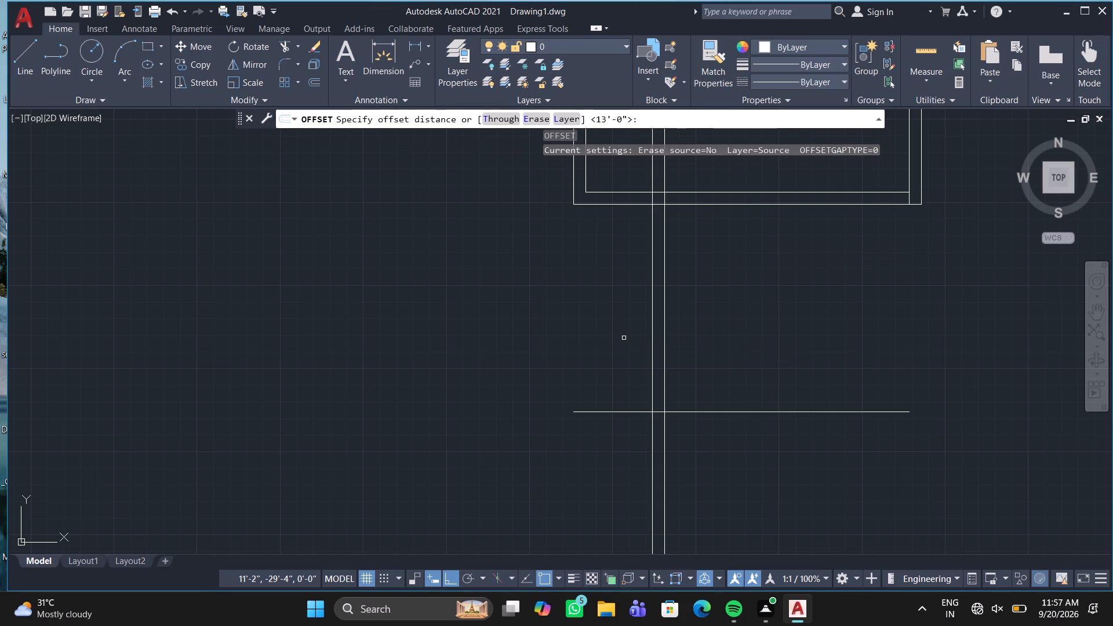
left_click(716, 410)
left_click(712, 442)
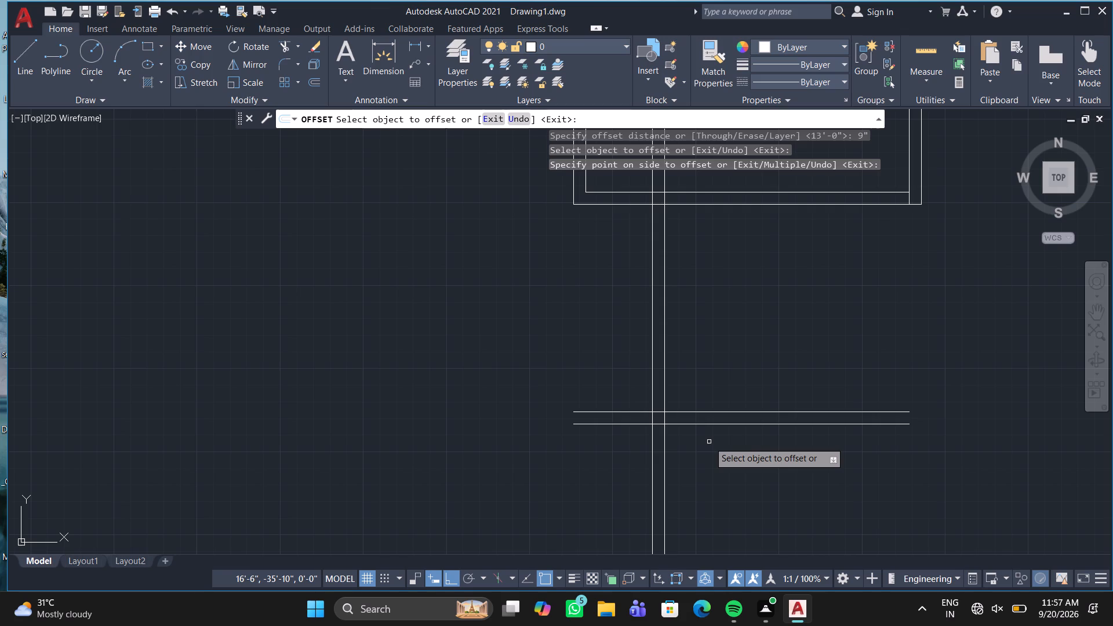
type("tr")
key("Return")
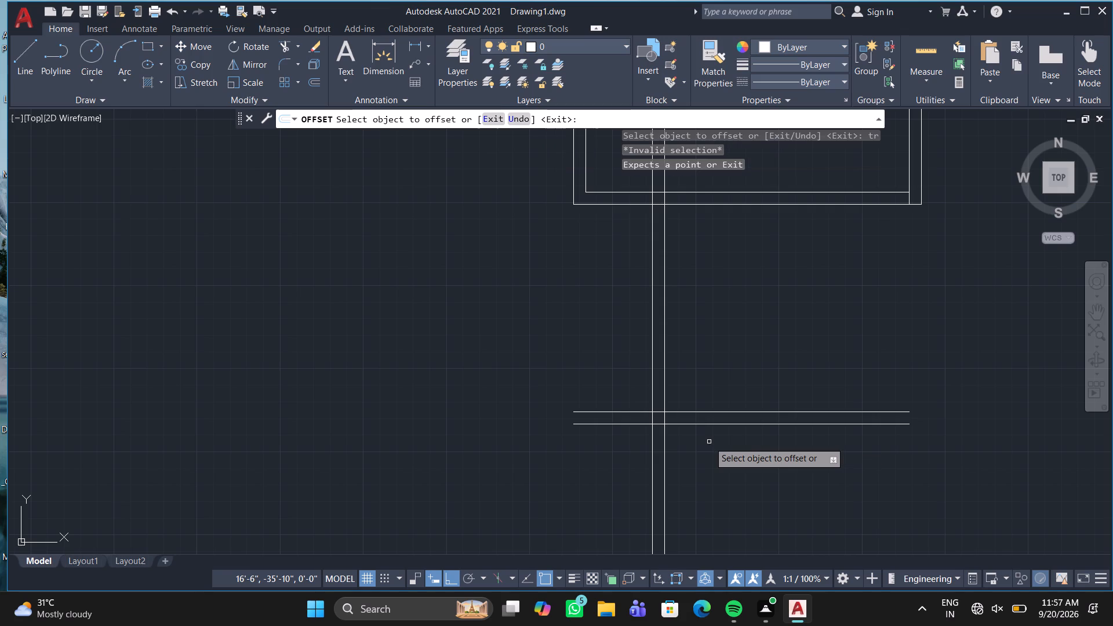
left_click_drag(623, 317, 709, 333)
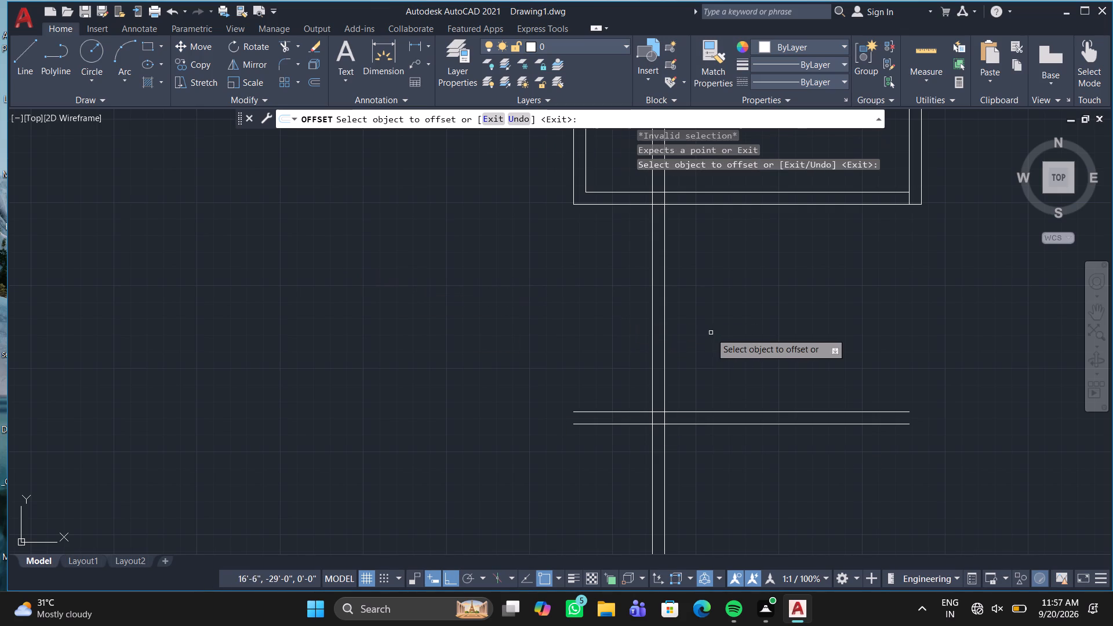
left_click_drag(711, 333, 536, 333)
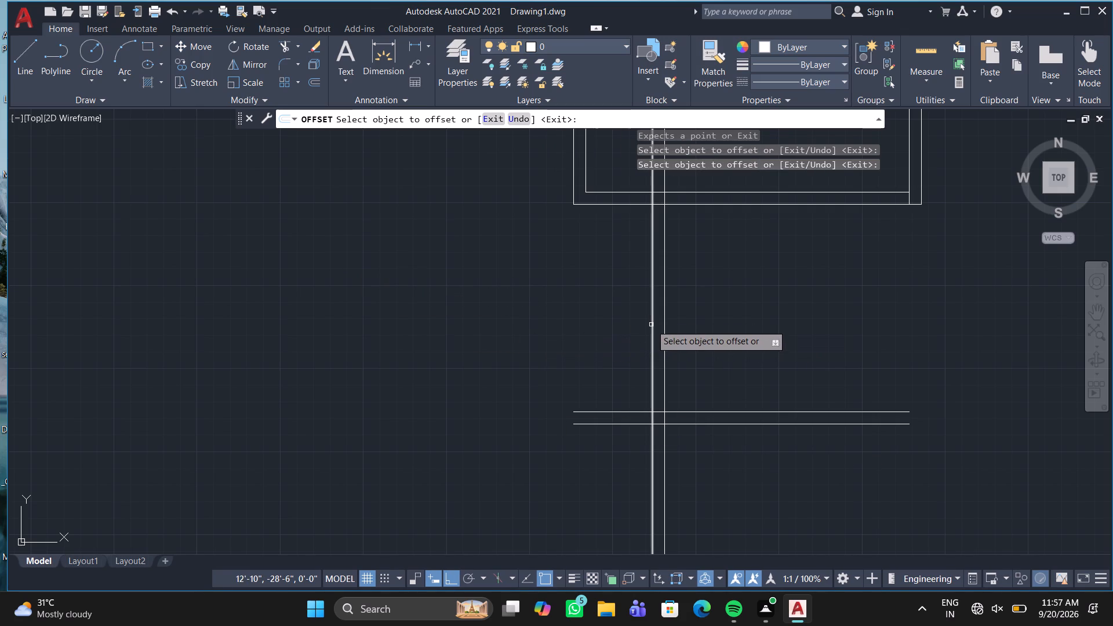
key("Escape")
Trim both extended west wall lines between the room and the new south wall, within that wall, and below it.
type("tr")
key("Return")
left_click_drag(651, 325, 703, 330)
left_click(703, 330)
left_click_drag(703, 331, 596, 327)
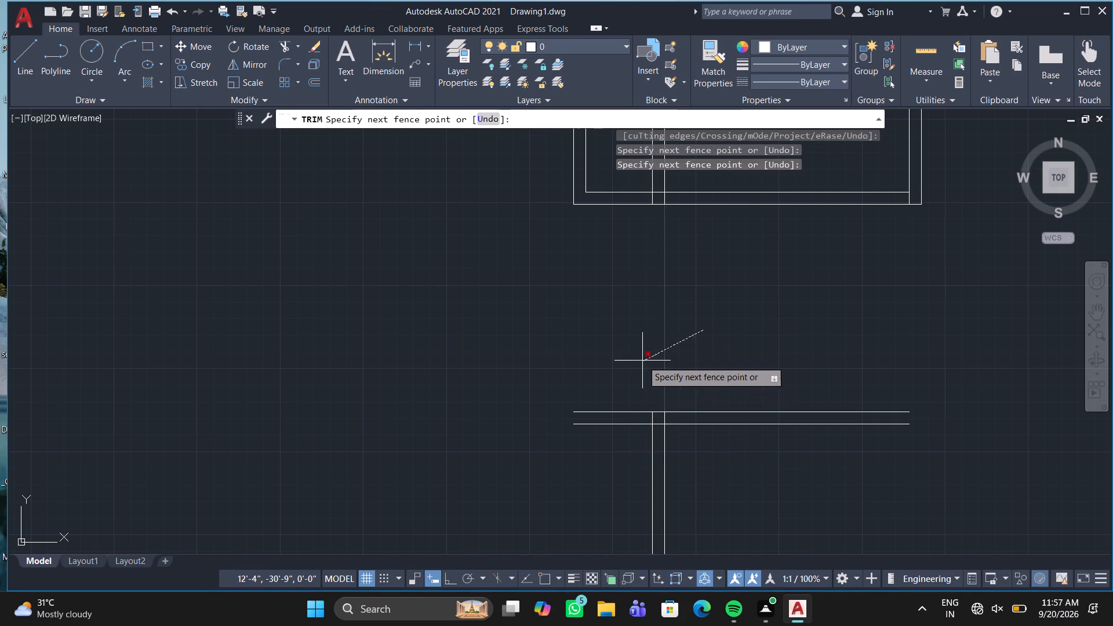
left_click(633, 344)
scroll(668, 416, "up", 4)
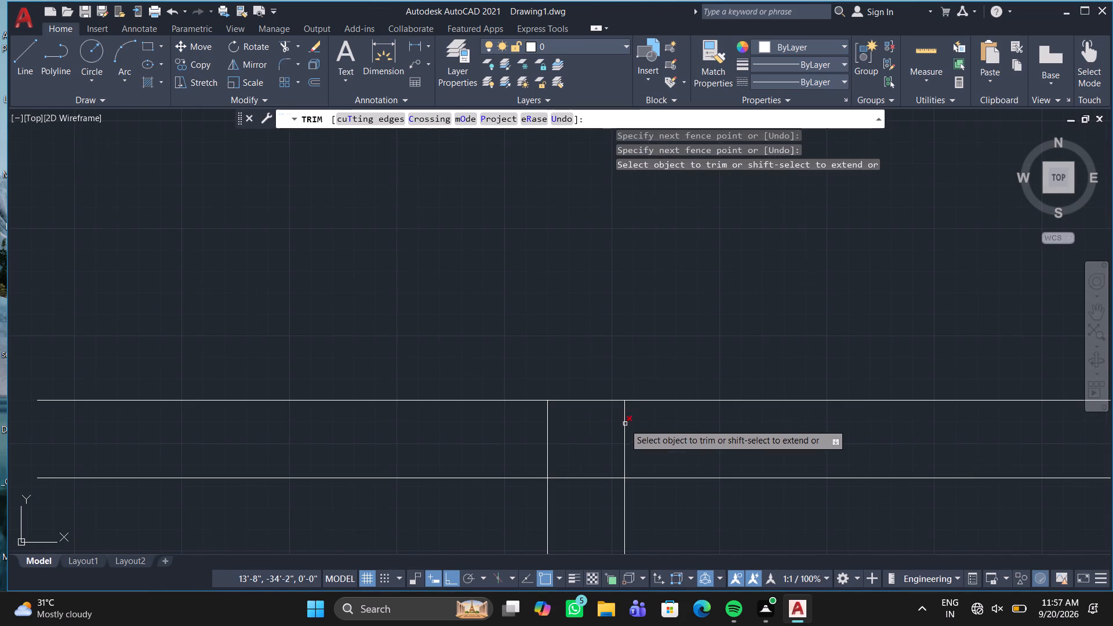
left_click_drag(622, 425, 540, 430)
left_click_drag(544, 422, 707, 454)
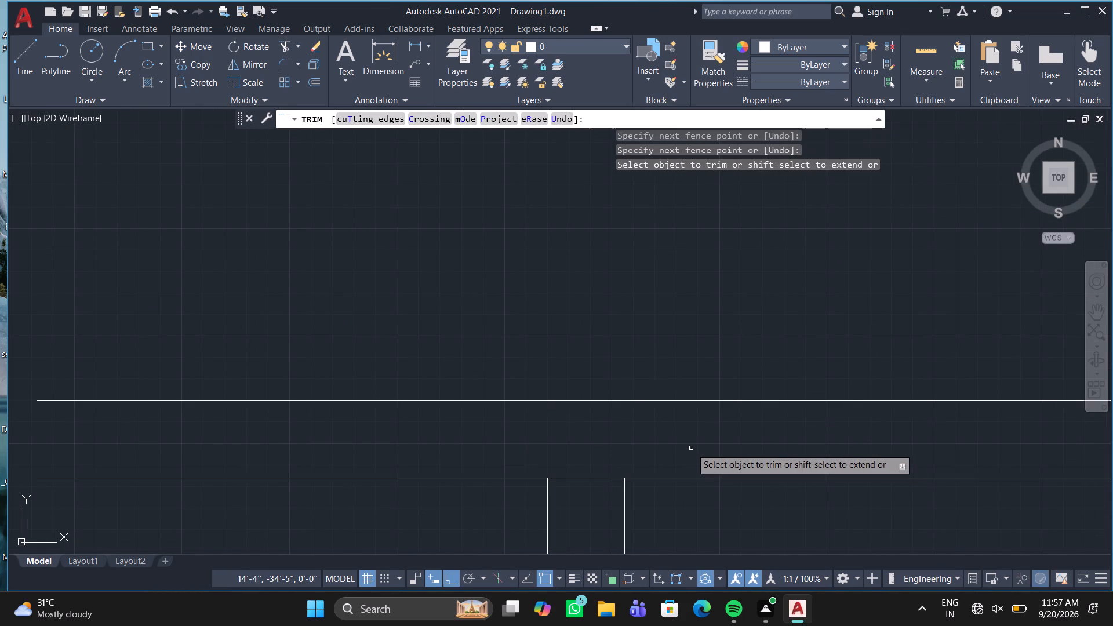
middle_click_drag(643, 493, 692, 345)
left_click_drag(700, 356, 498, 358)
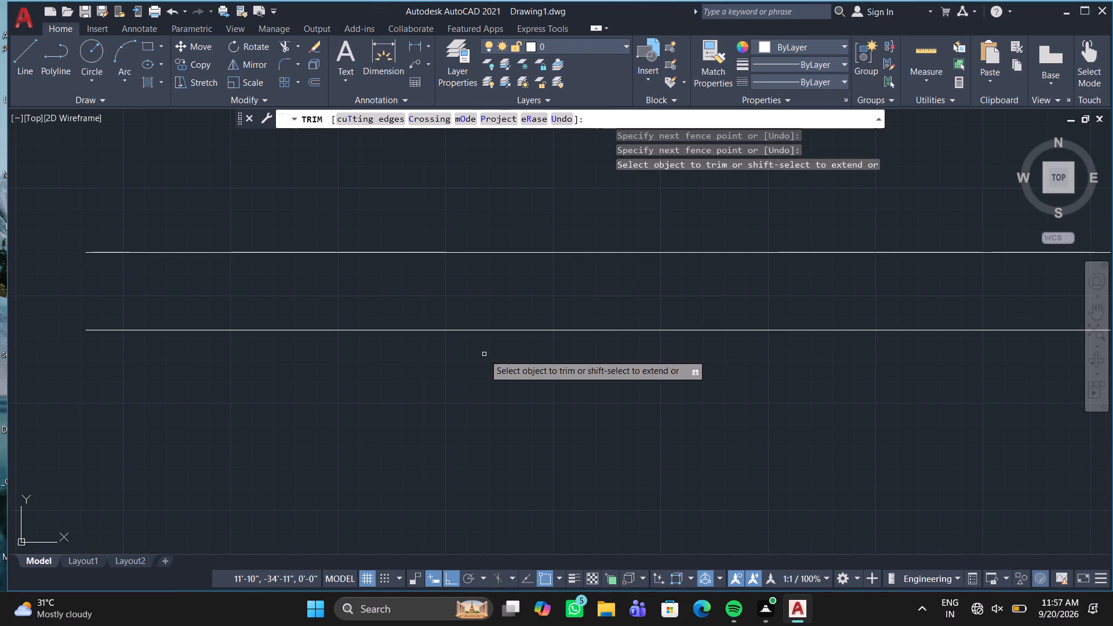
Trim both west wall lines where they cross the interior of the projecting southwest room.
scroll(701, 164, "down", 1)
middle_click_drag(701, 164, 605, 371)
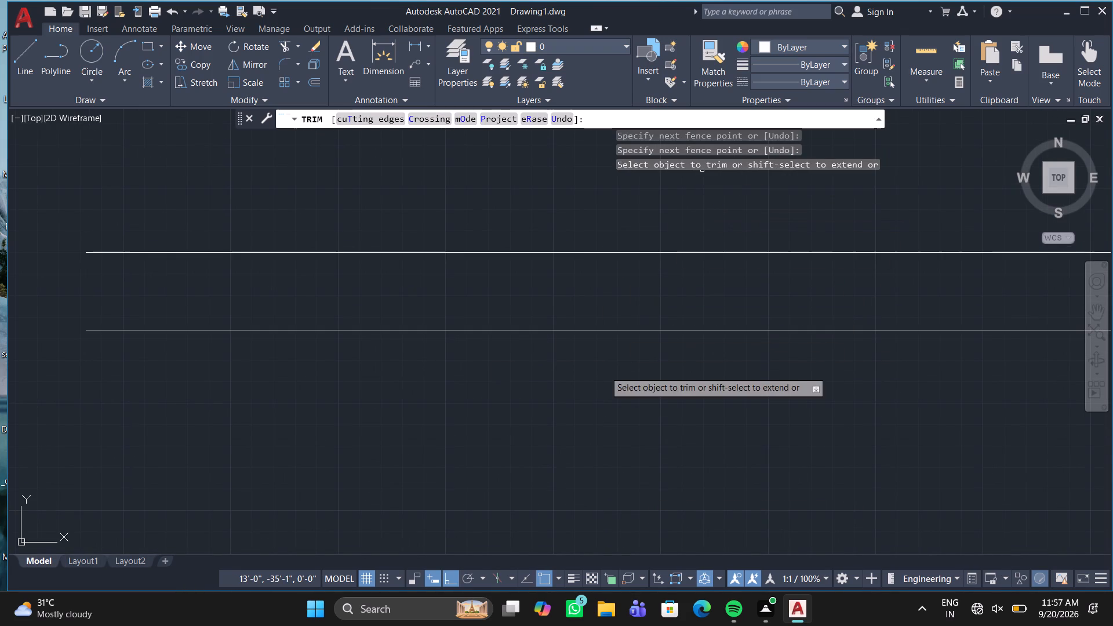
scroll(583, 290, "down", 1)
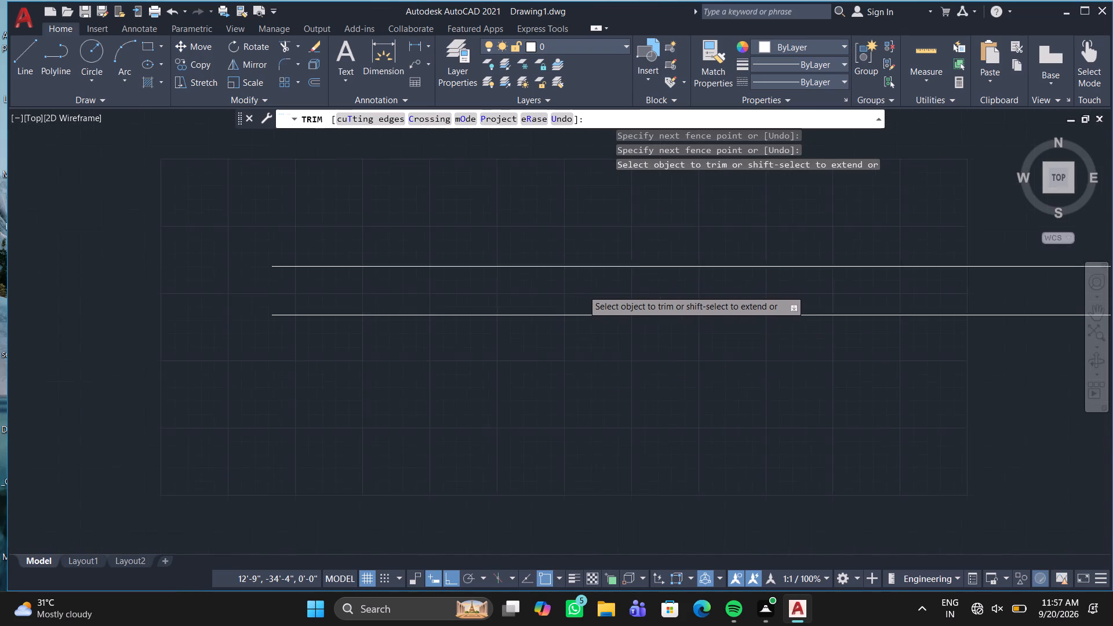
scroll(583, 290, "down", 1)
middle_click_drag(569, 233, 470, 429)
scroll(469, 429, "down", 1)
scroll(471, 322, "down", 2)
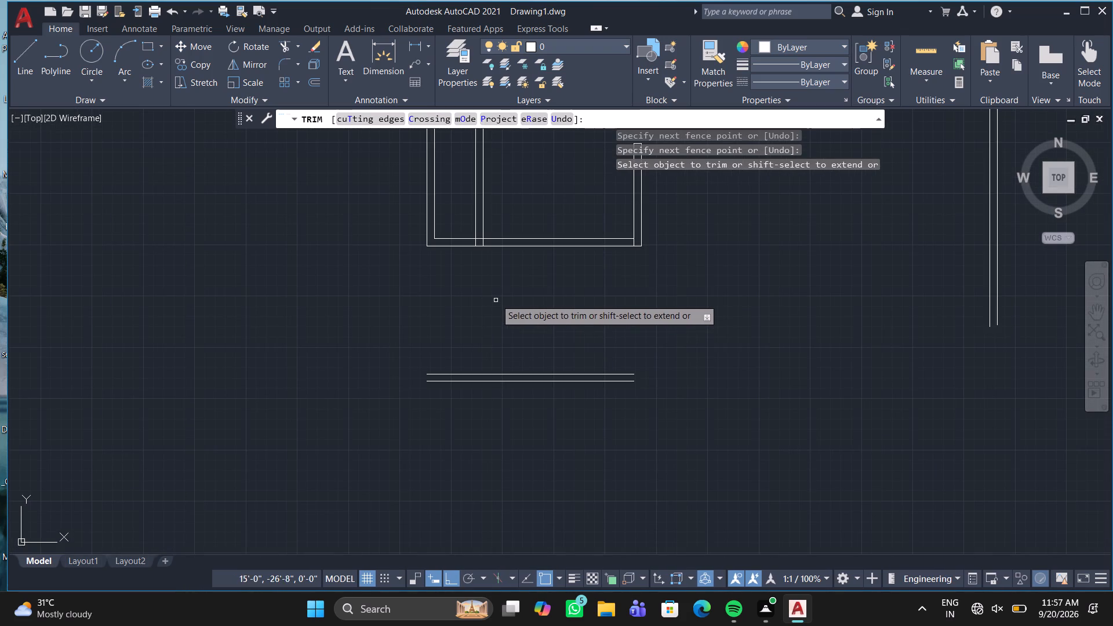
middle_click_drag(563, 187, 566, 372)
scroll(492, 335, "up", 1)
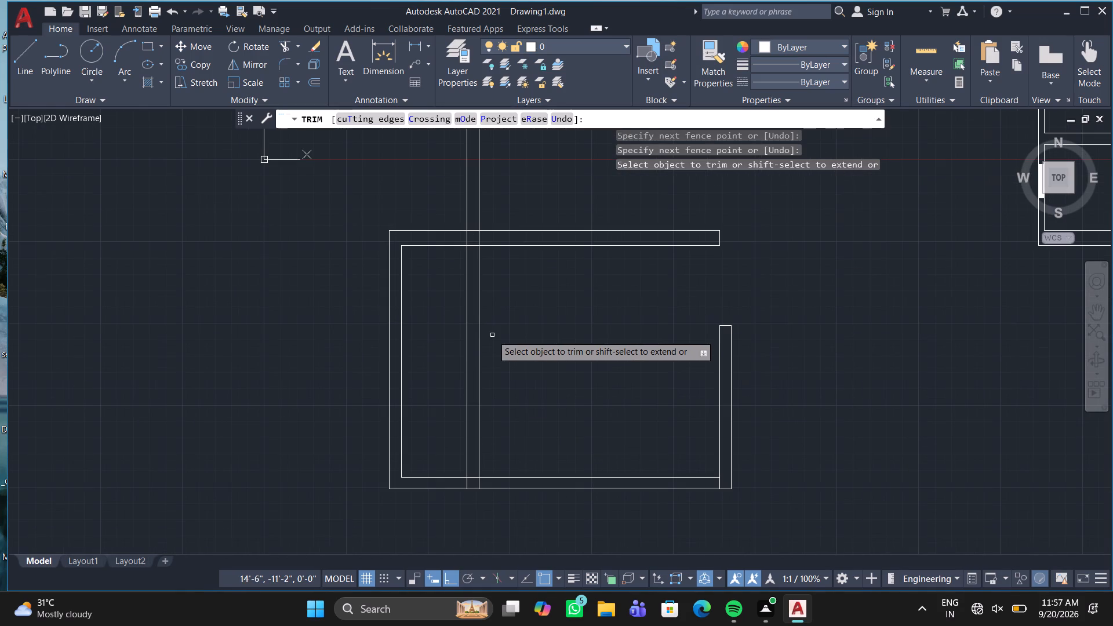
left_click_drag(435, 336, 551, 358)
Trim the two leftover west wall line pieces inside the projecting room's south wall.
middle_click_drag(529, 361, 537, 331)
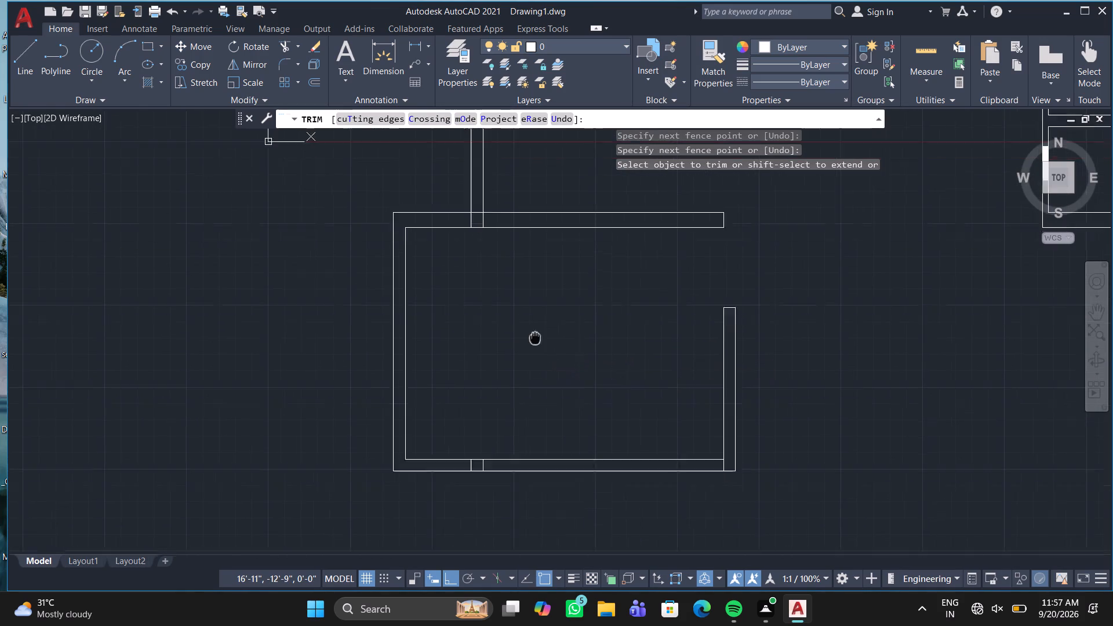
middle_click_drag(537, 331, 552, 257)
scroll(498, 376, "up", 4)
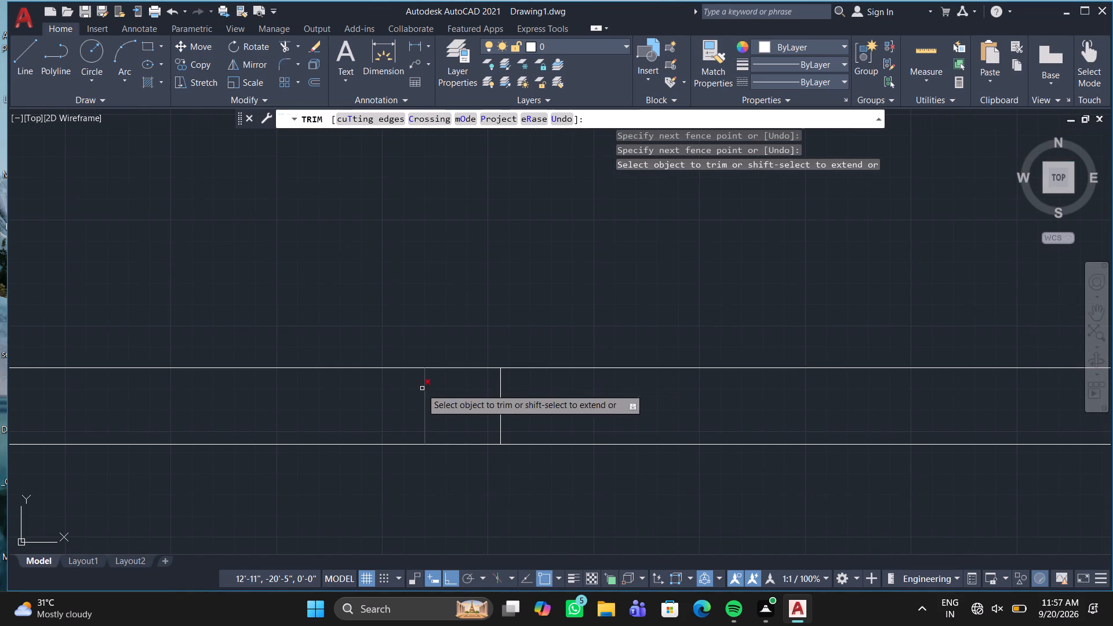
left_click_drag(398, 390, 517, 394)
left_click(517, 394)
scroll(507, 304, "down", 1)
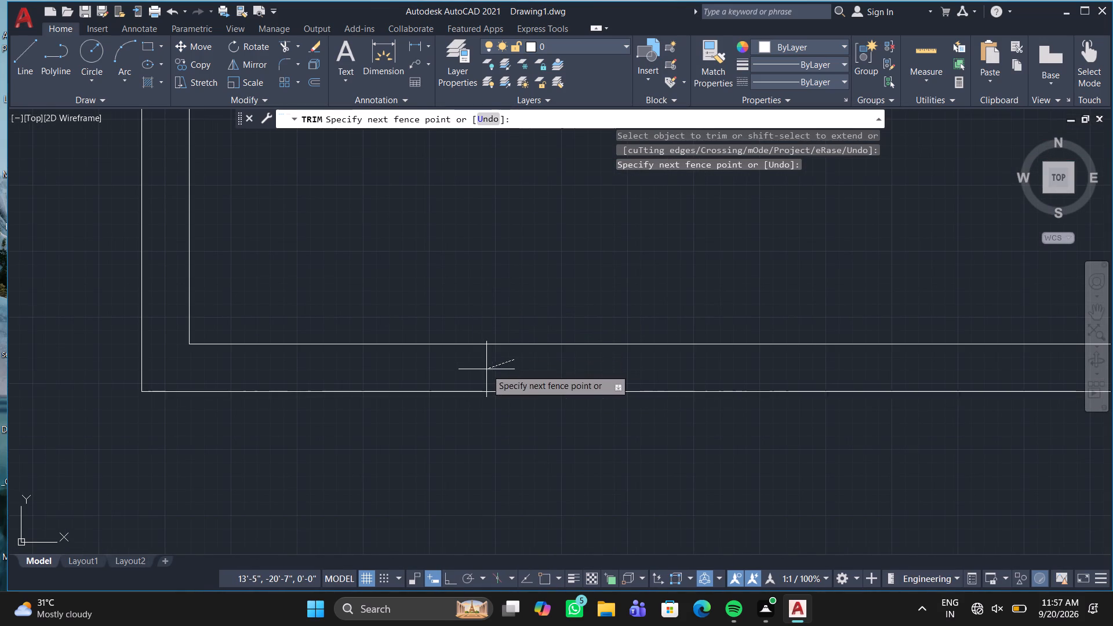
left_click(486, 369)
Trim the west wall lines inside the projecting room's north wall and open that wall's outer line between them.
middle_click_drag(517, 305, 501, 501)
scroll(501, 503, "down", 3)
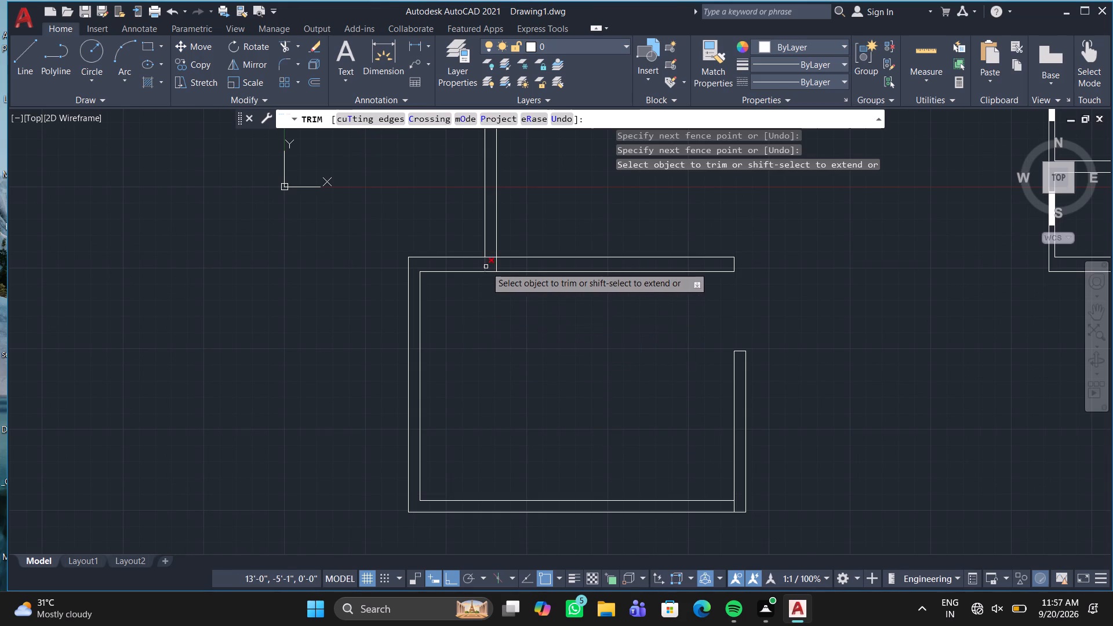
scroll(486, 267, "up", 4)
left_click_drag(434, 250, 574, 254)
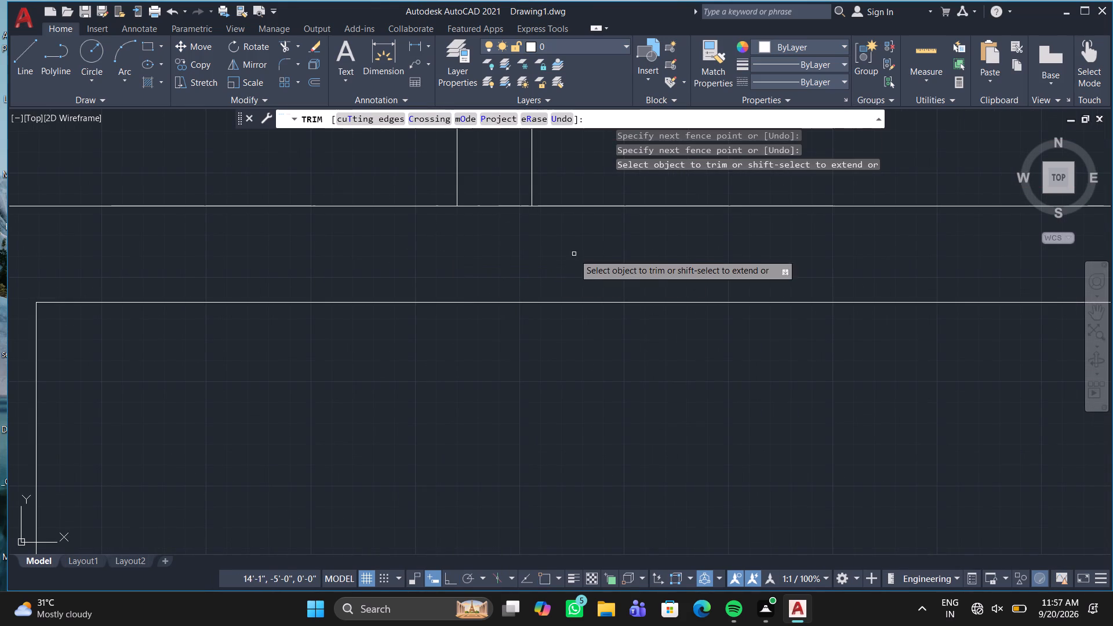
left_click_drag(482, 199, 471, 232)
scroll(461, 258, "down", 4)
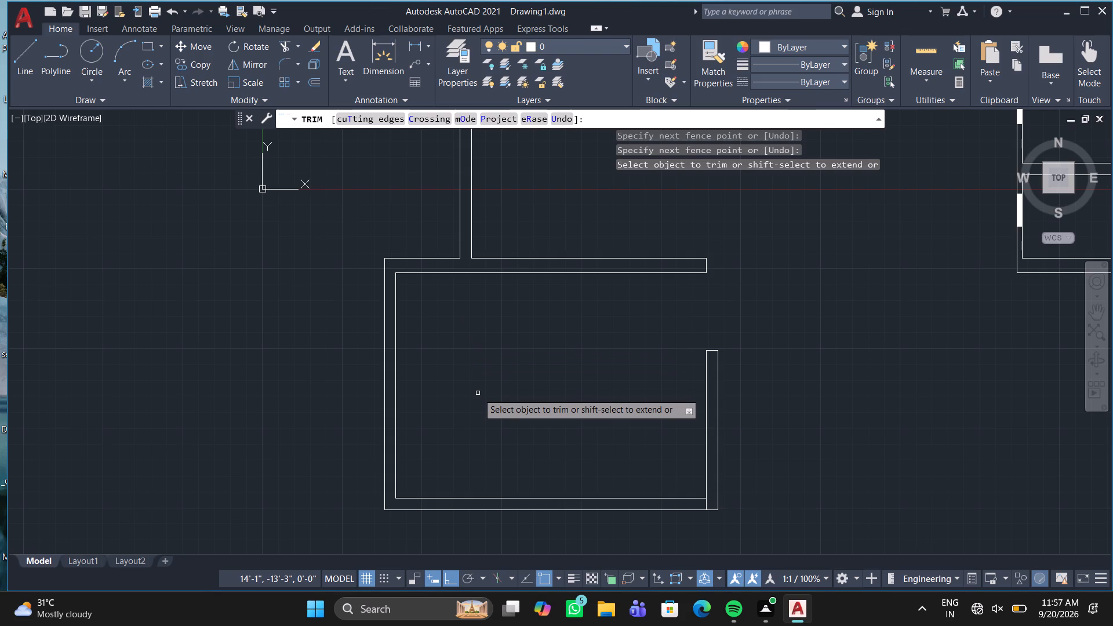
middle_click_drag(478, 393, 603, 214)
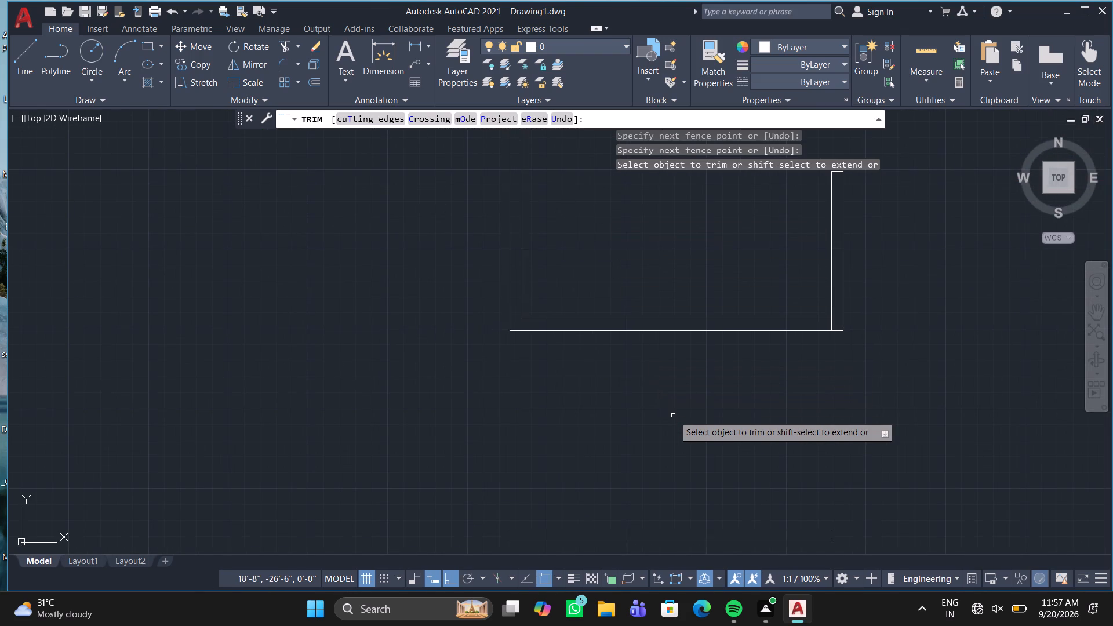
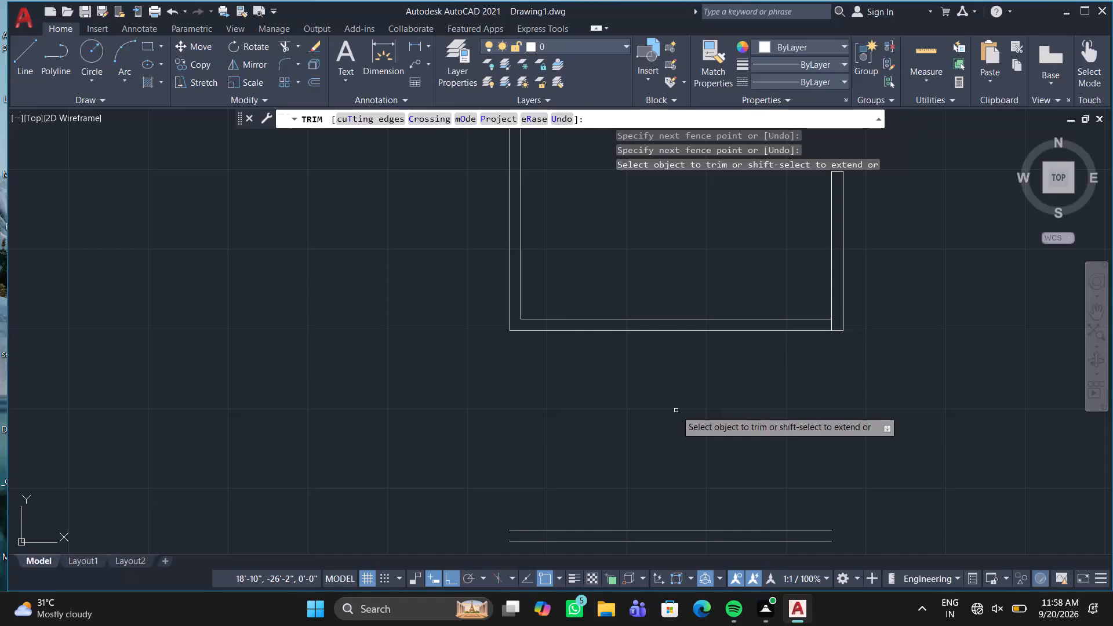
Draw connected lines from the room's lower-left outer corner: about 7'-6" left, about 13' down, and back to the upper parallel line's left end.
key("l")
key("Return")
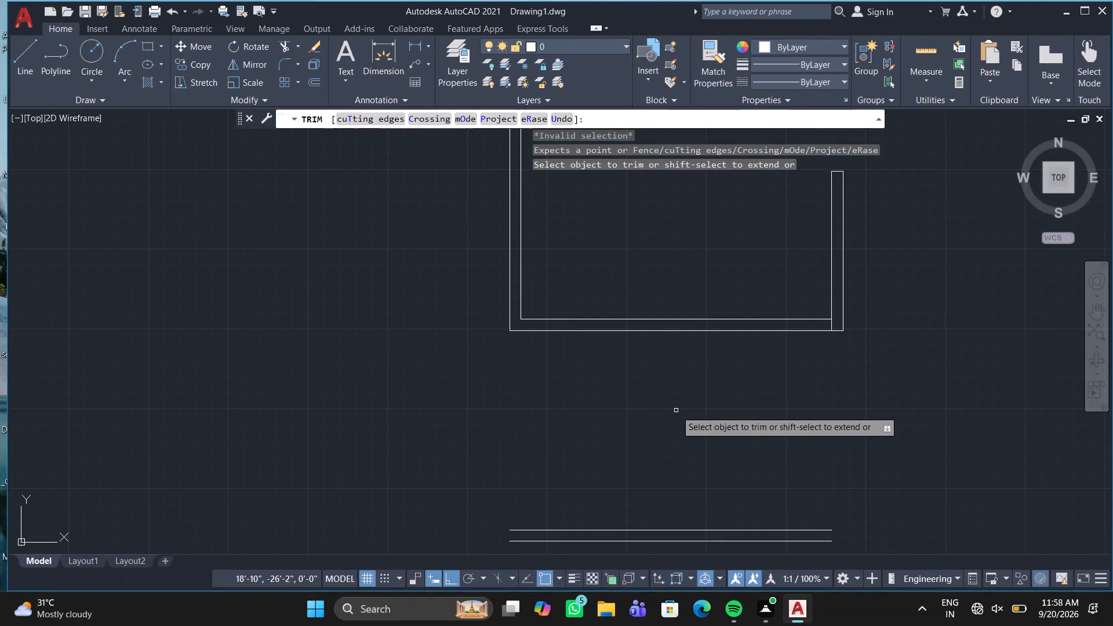
key("Escape")
key("l")
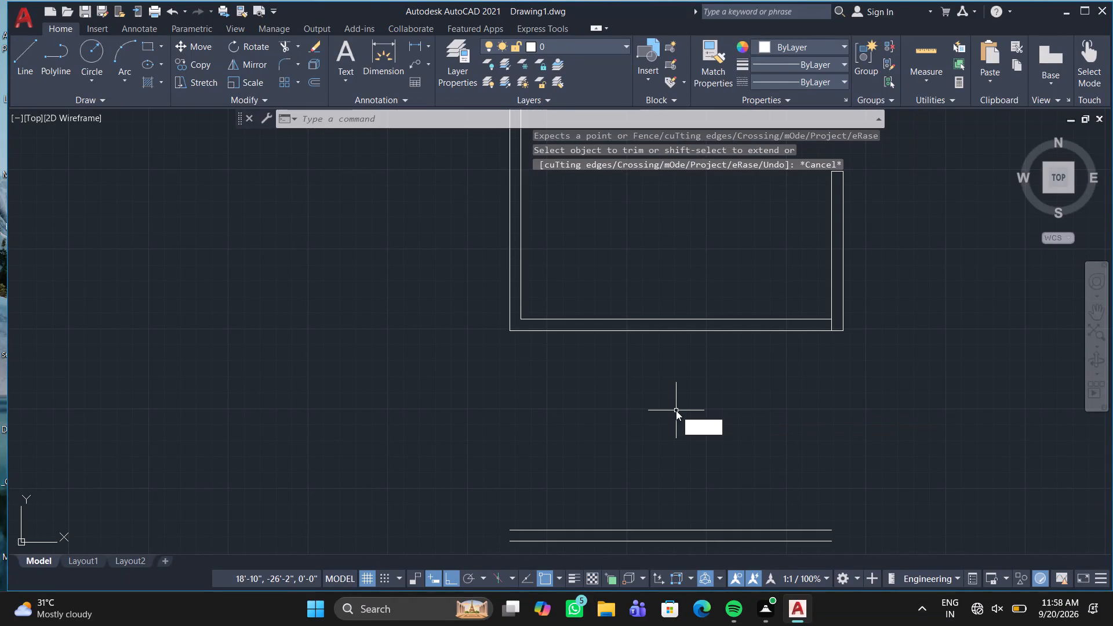
key("Return")
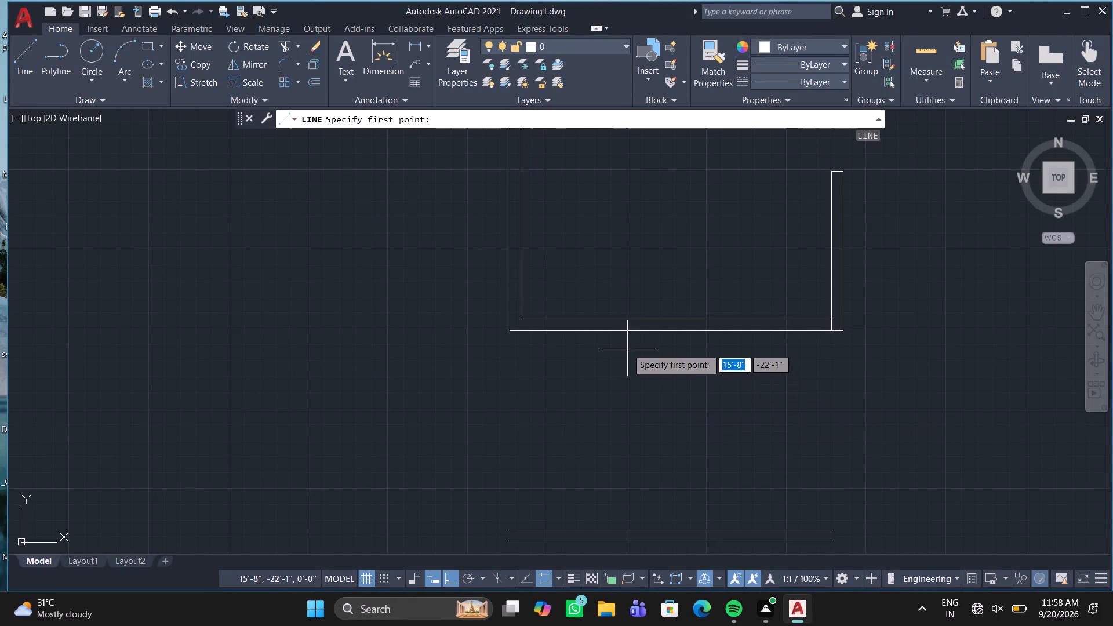
left_click(507, 330)
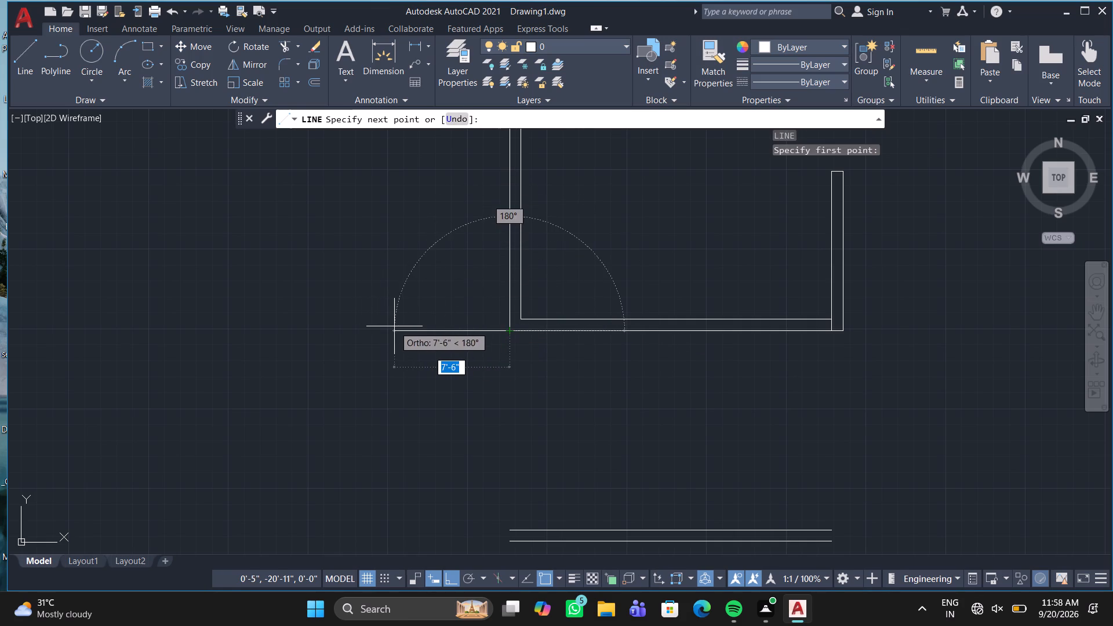
left_click(394, 326)
middle_click_drag(363, 443, 438, 310)
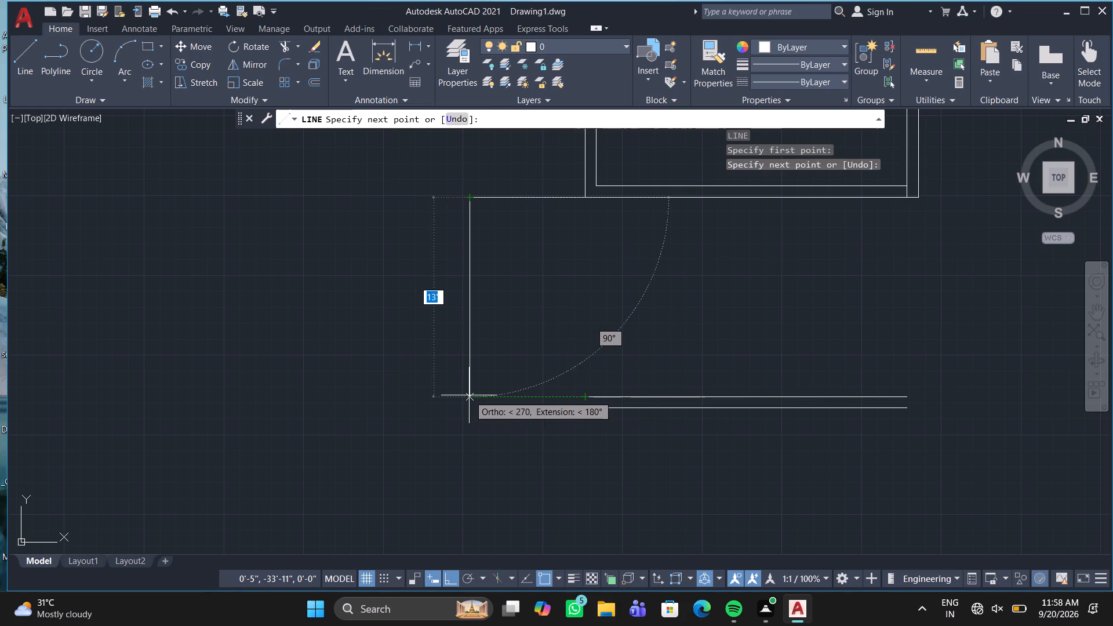
left_click(469, 395)
double_click(588, 397)
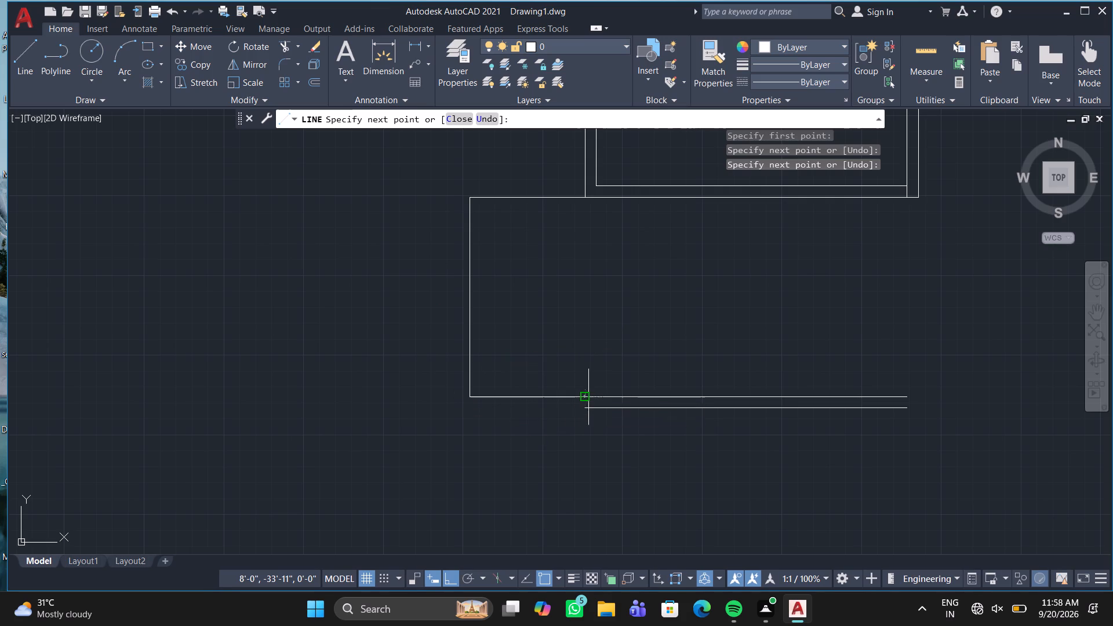
key("Return")
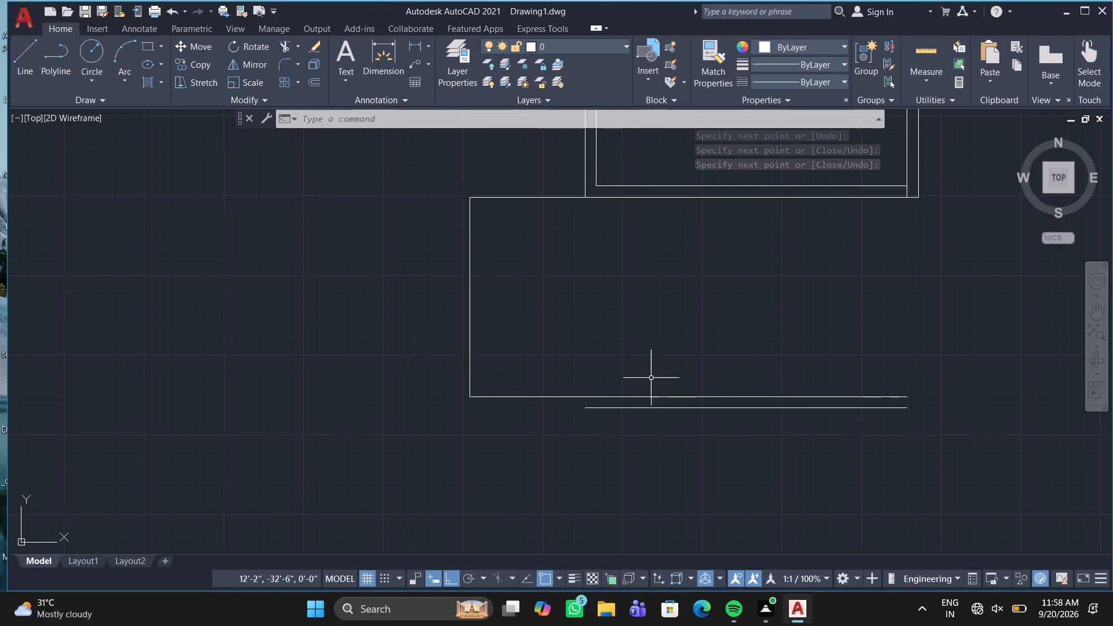
Delete the short horizontal segment joining the new vertical line to the upper parallel line.
left_click(657, 410)
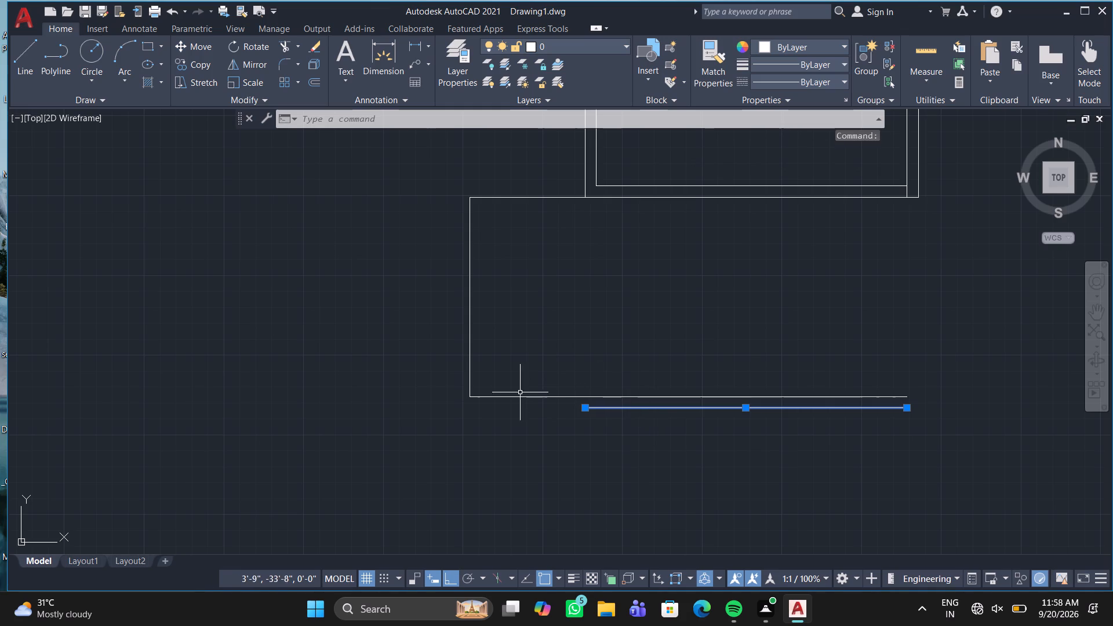
left_click(518, 399)
left_click(518, 398)
left_click(518, 398)
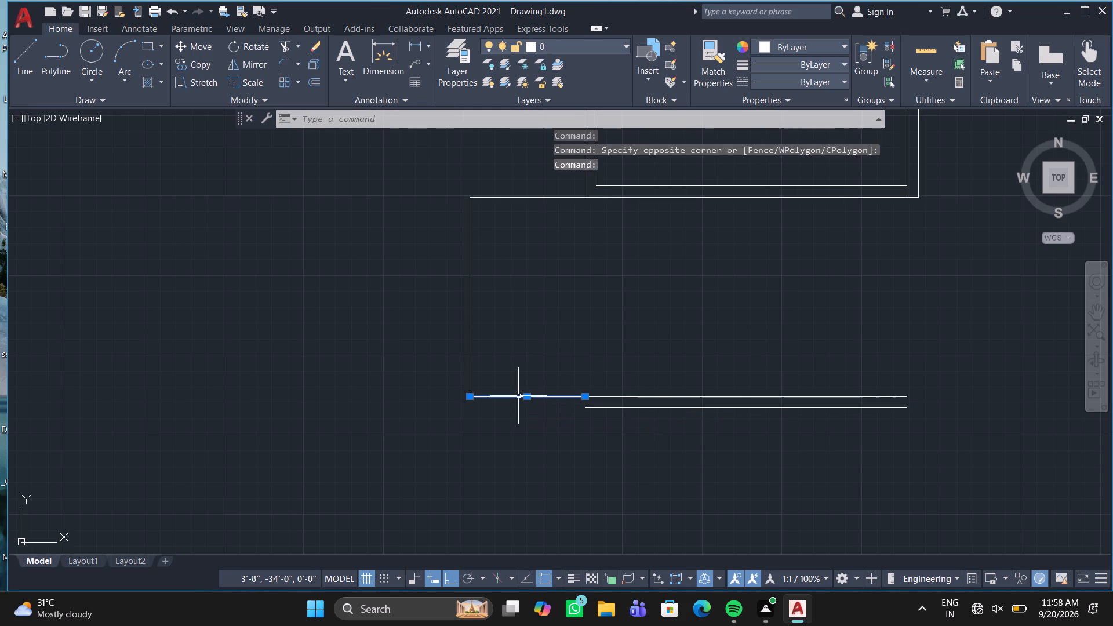
key("Delete")
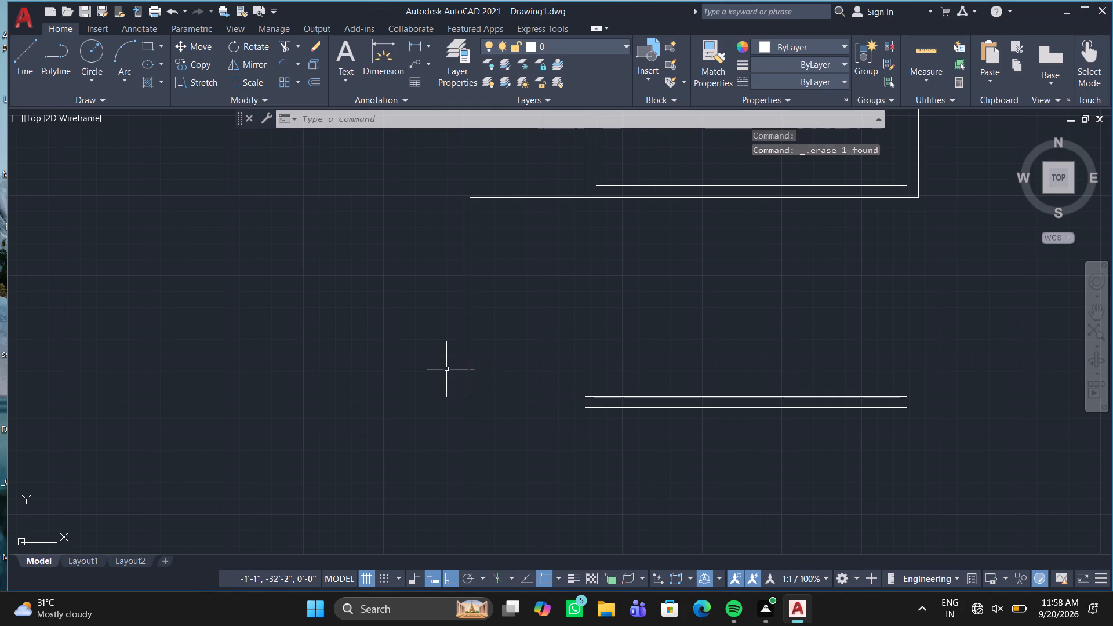
Stretch the new vertical line's lower end downward past the level of the two parallel lines.
left_click(470, 356)
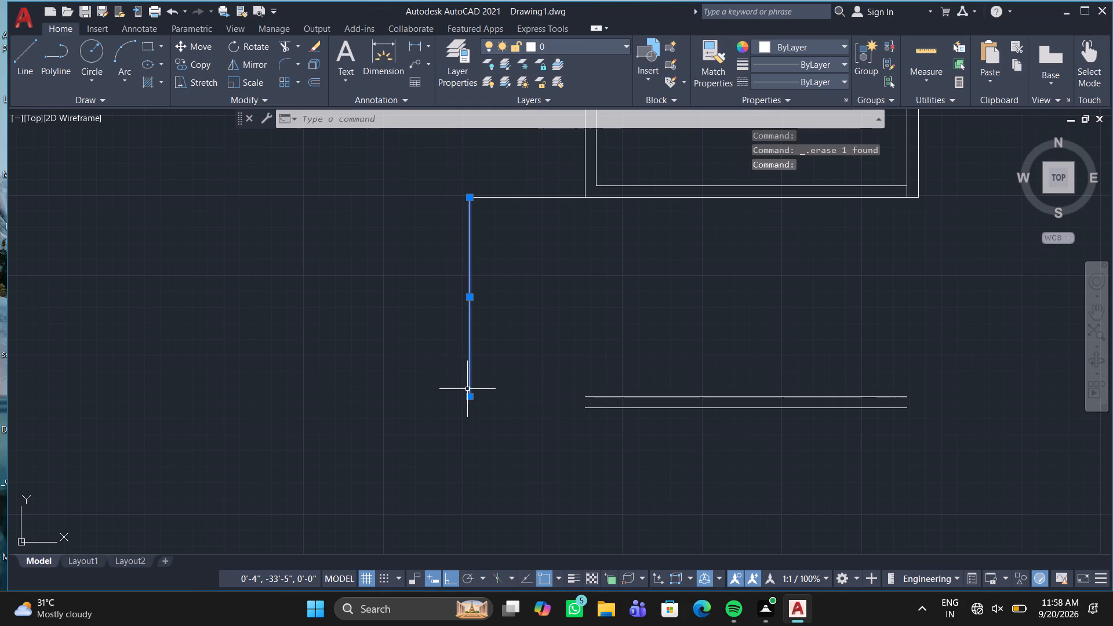
left_click(467, 395)
left_click(457, 442)
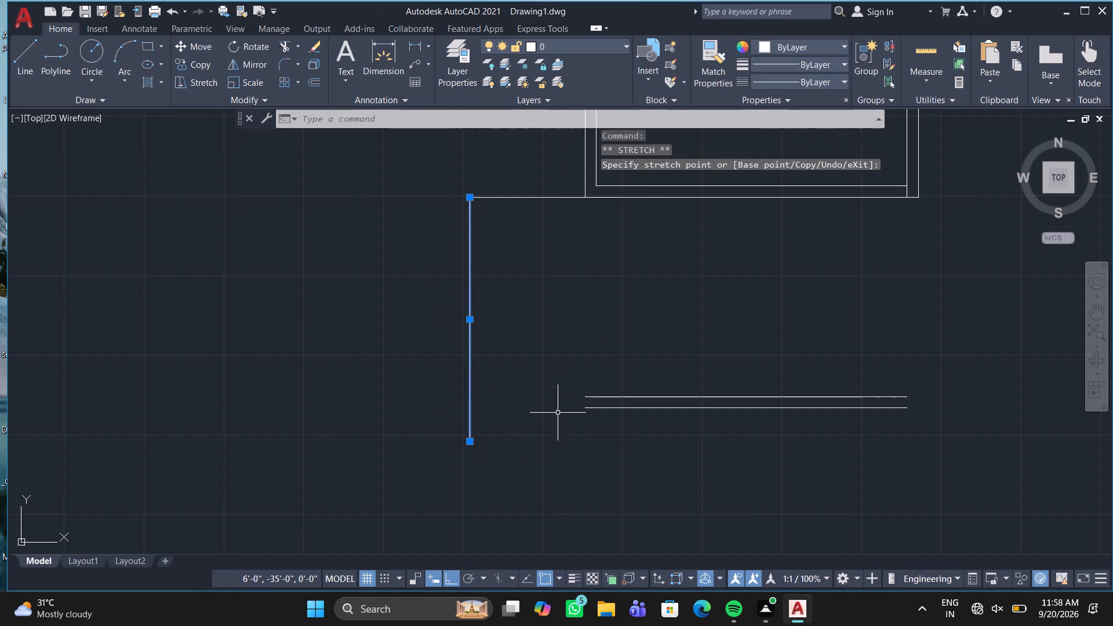
Stretch the lower parallel line's left end to meet the vertical line, for a total length of about 28'-7".
left_click(608, 409)
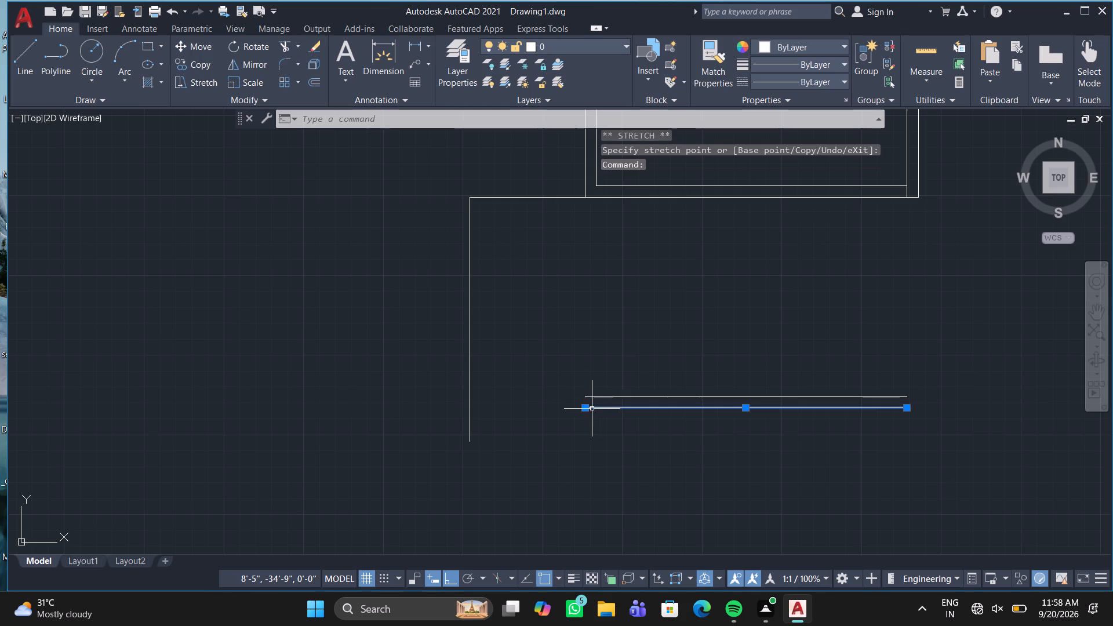
left_click(585, 406)
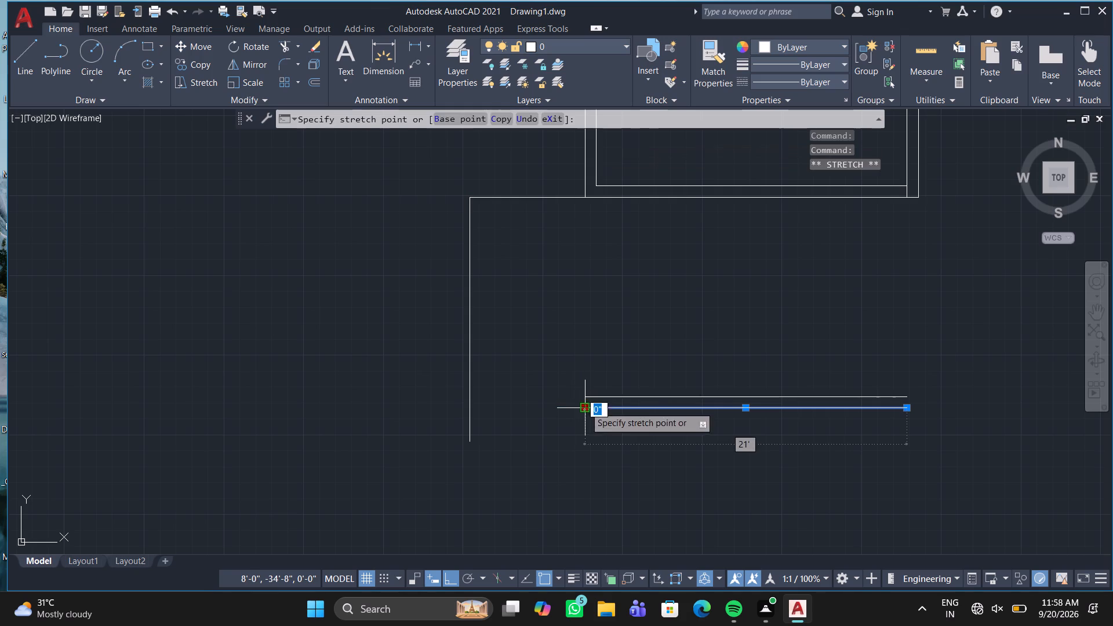
left_click(470, 412)
key("BackSpace")
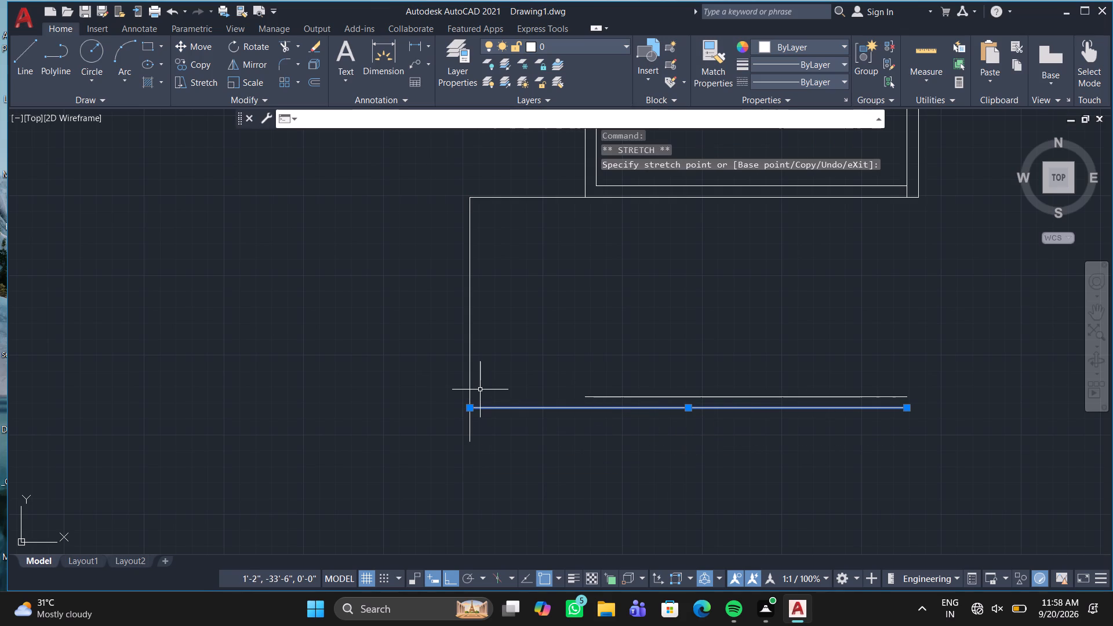
key("Escape")
Trim the vertical line's overhang below the extended horizontal line, and trim away that horizontal line as well.
type("tr")
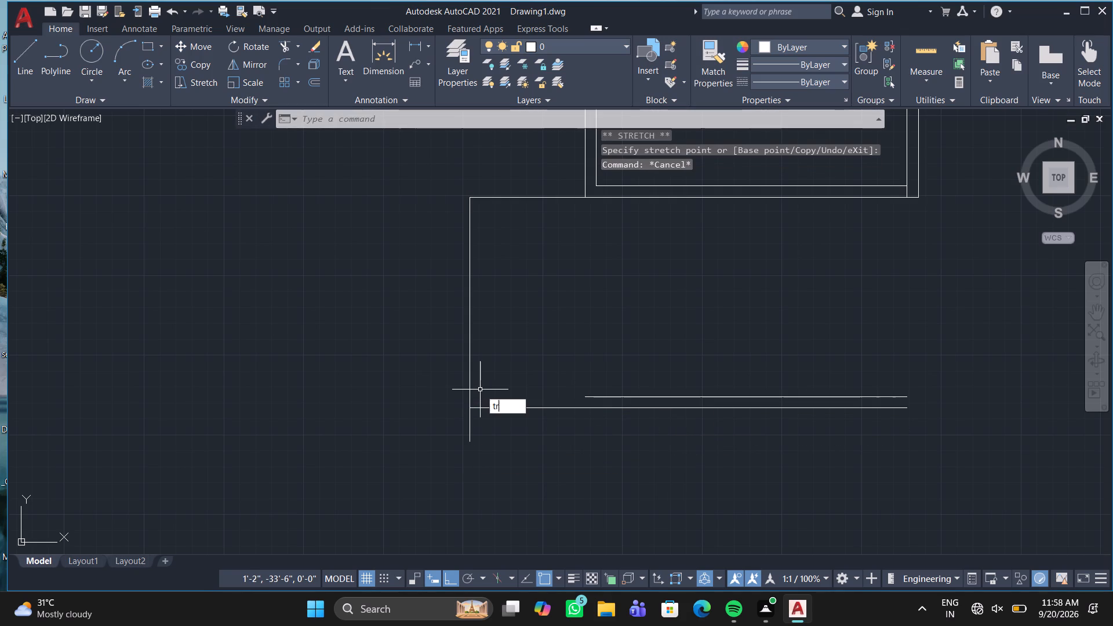
key("Return")
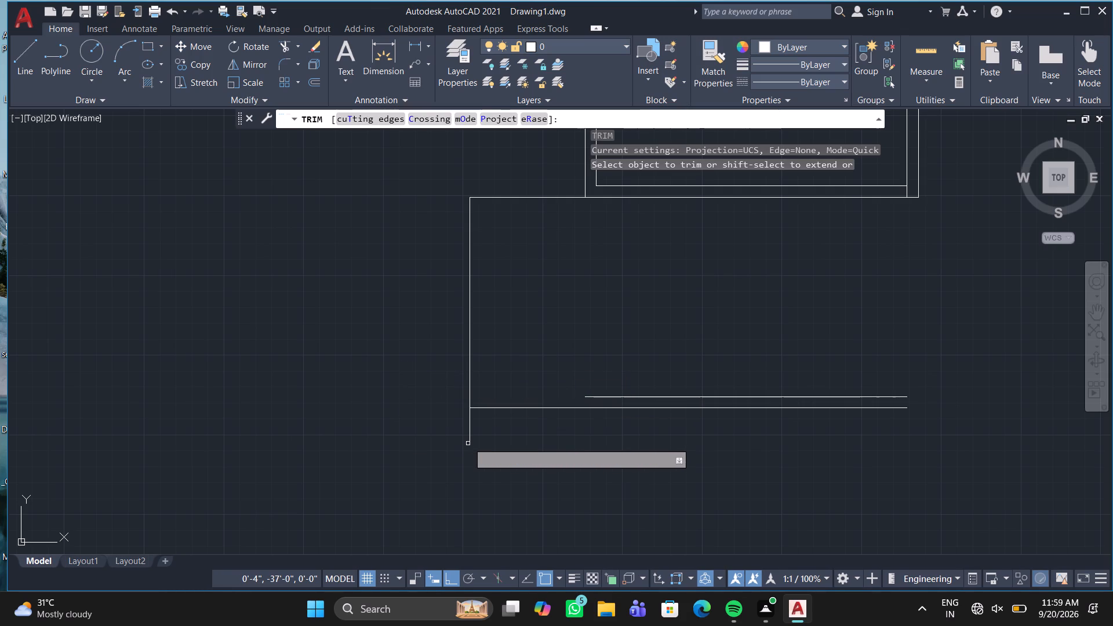
left_click(468, 439)
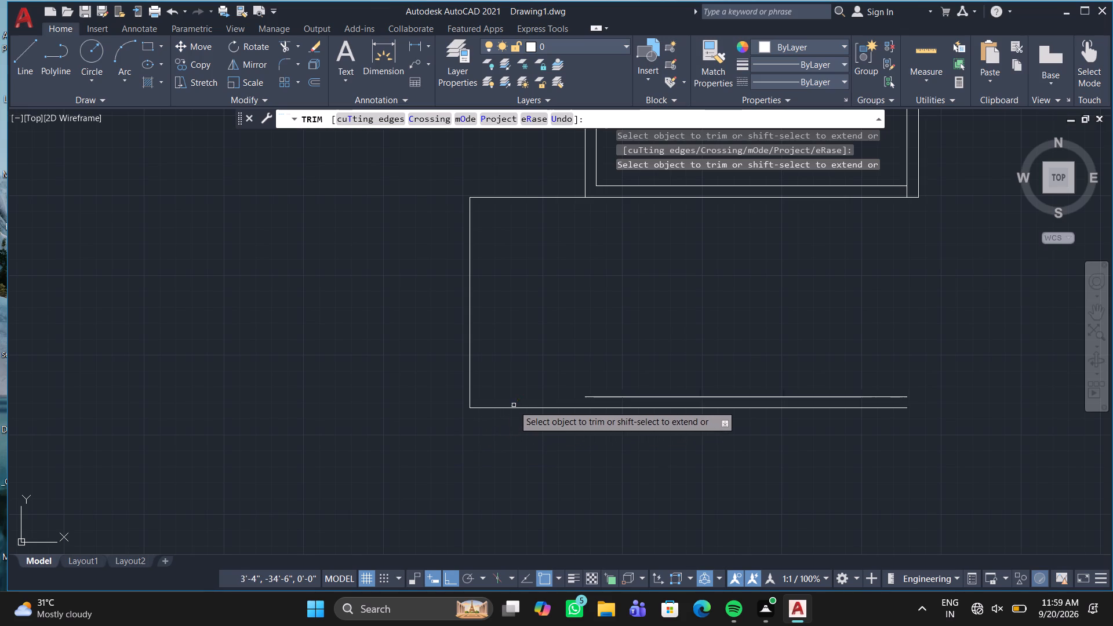
left_click_drag(514, 405, 497, 427)
key("space")
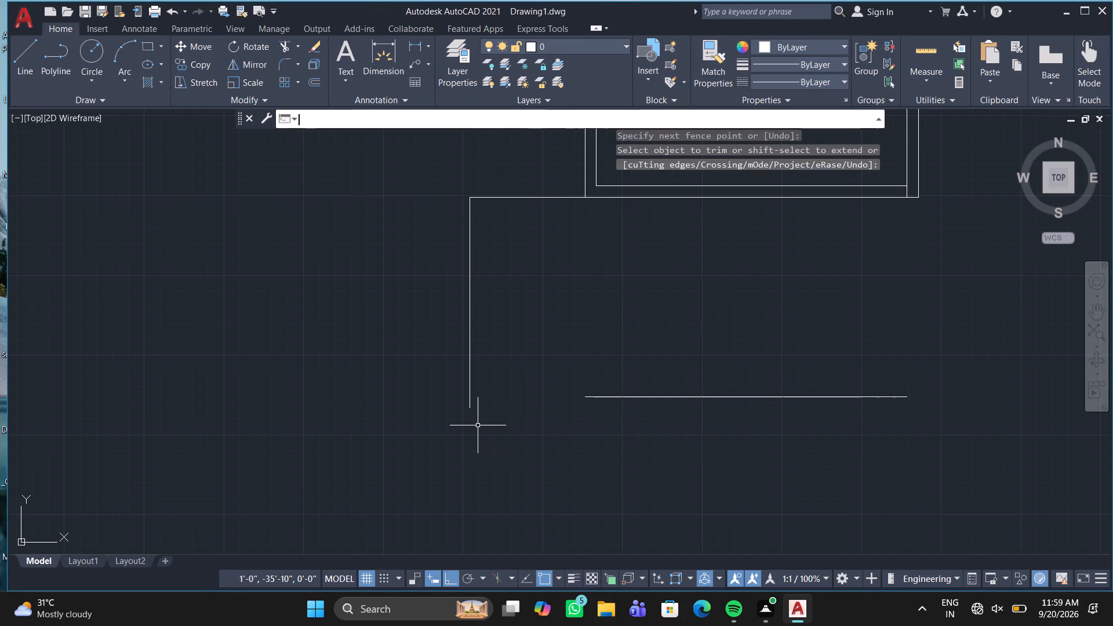
Draw a line from the vertical line's lower end about 1' down and horizontally right, past the room's right wall.
type("l")
key("Return")
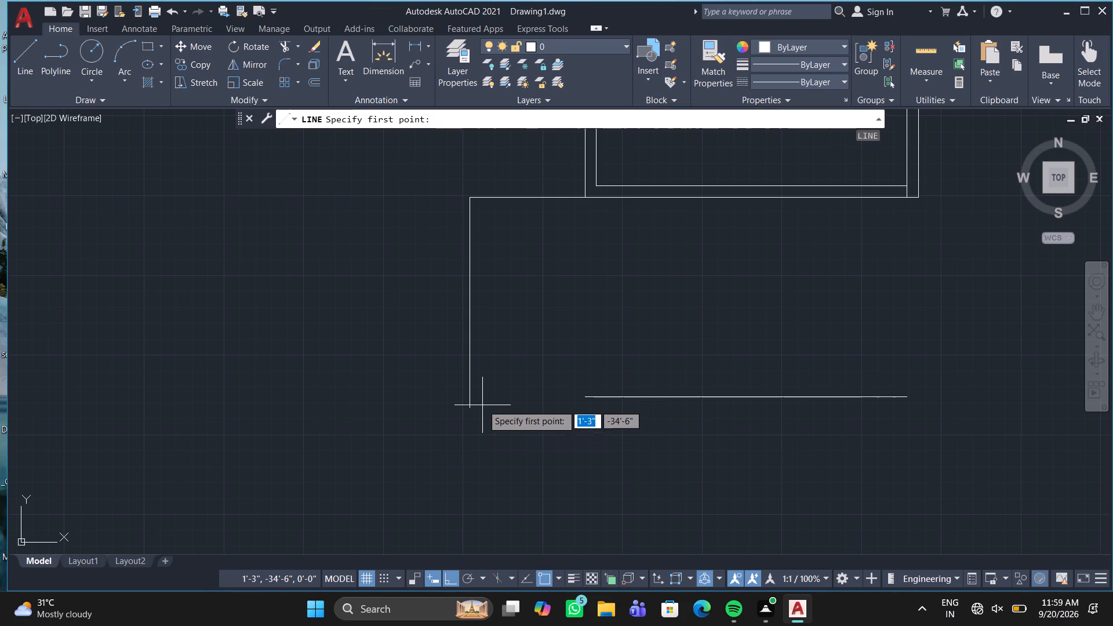
left_click(469, 407)
left_click(457, 432)
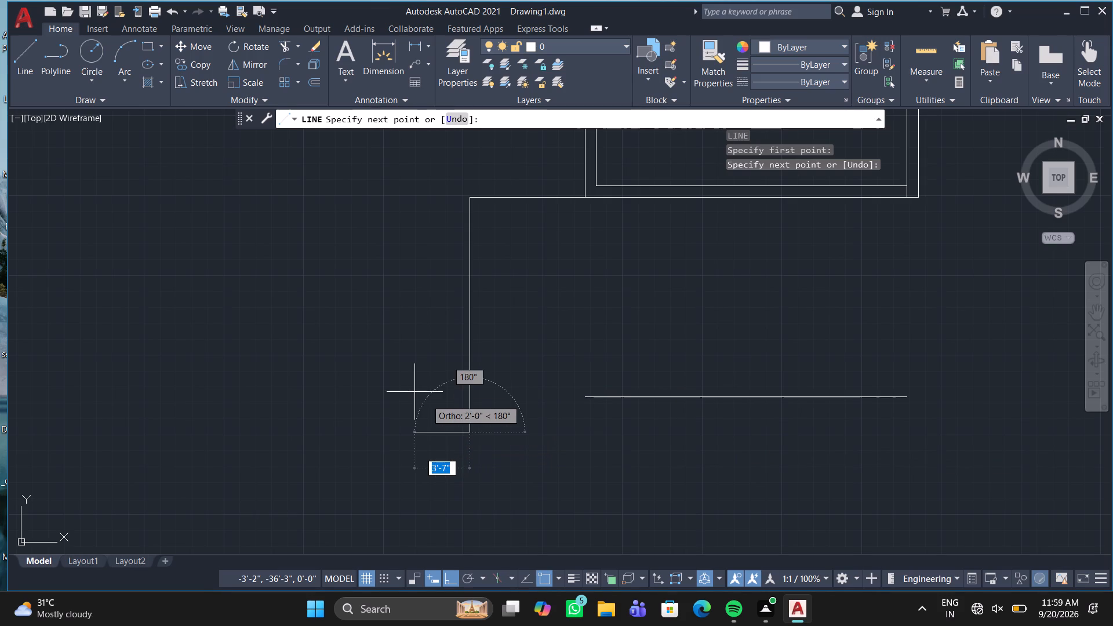
key("ctrl+z")
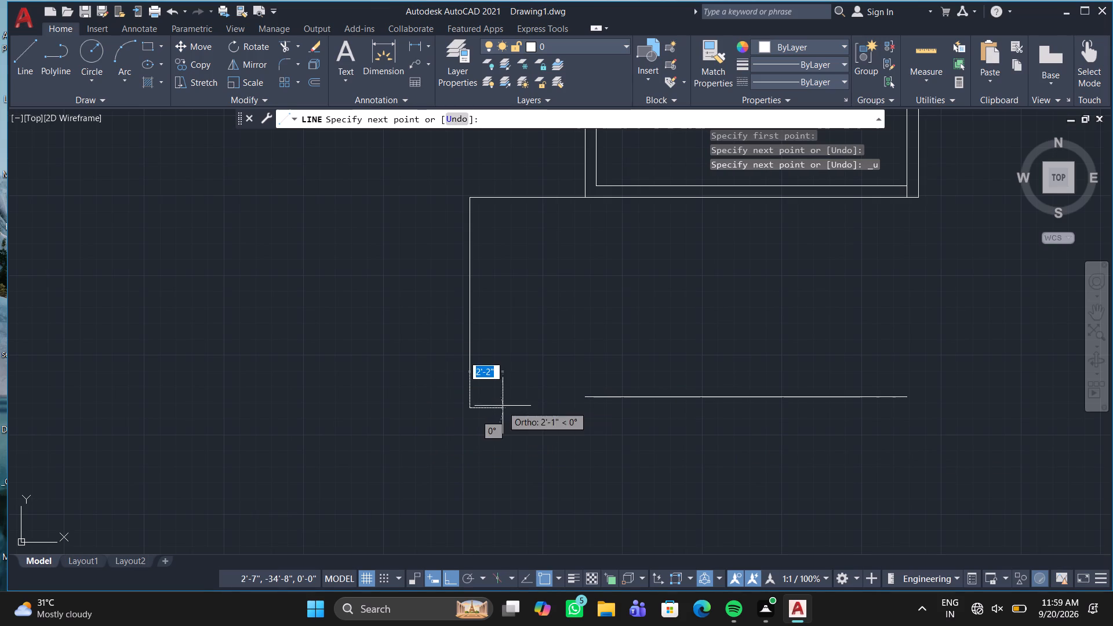
left_click(471, 422)
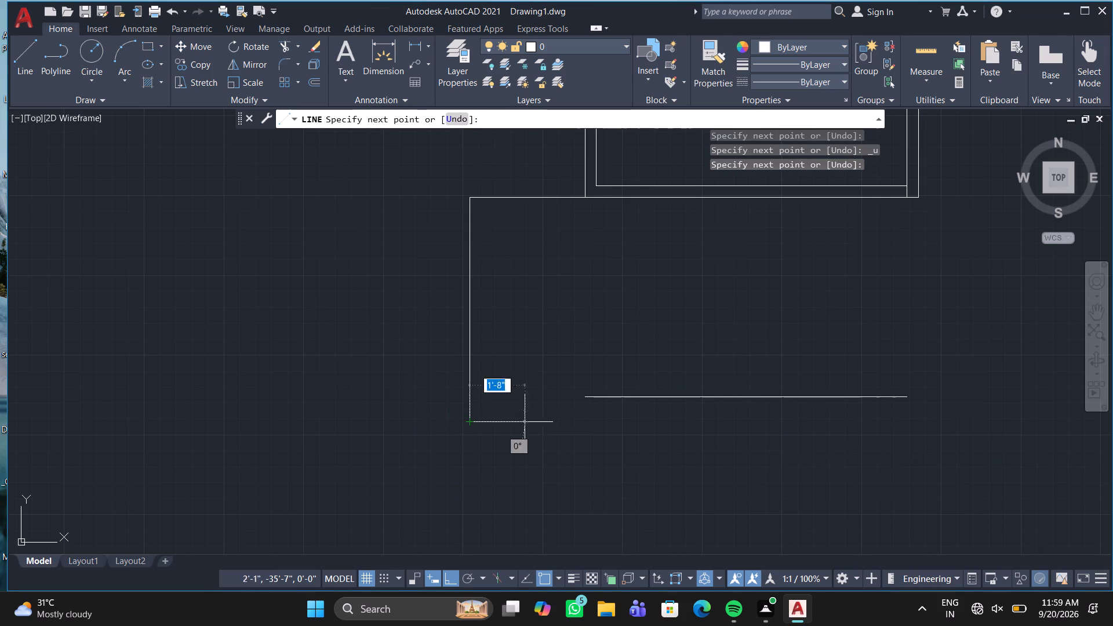
left_click(966, 420)
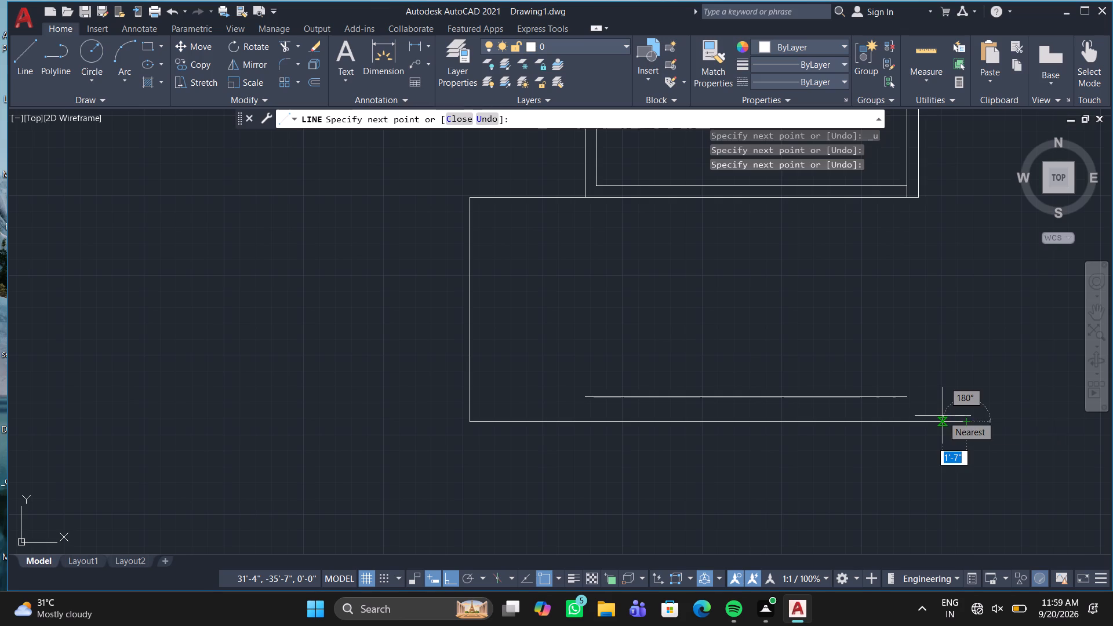
key("Escape")
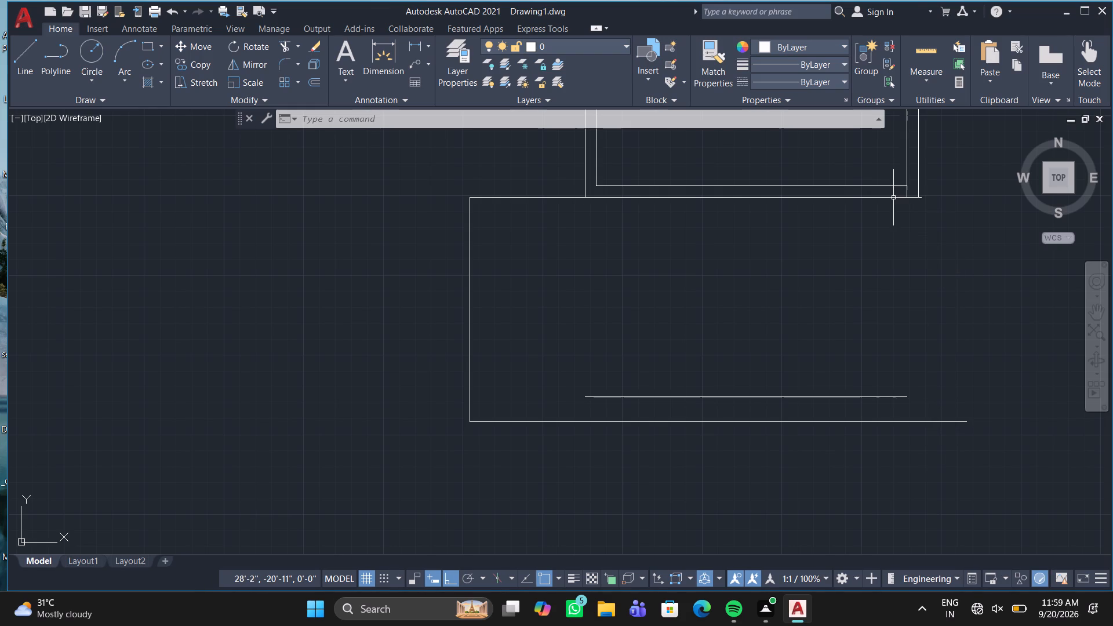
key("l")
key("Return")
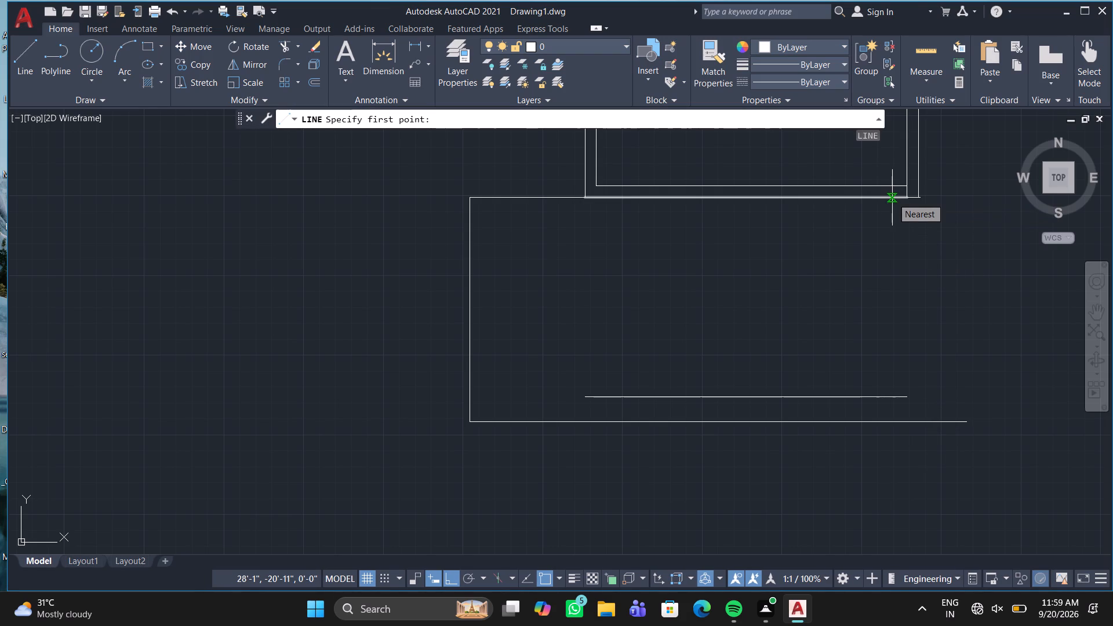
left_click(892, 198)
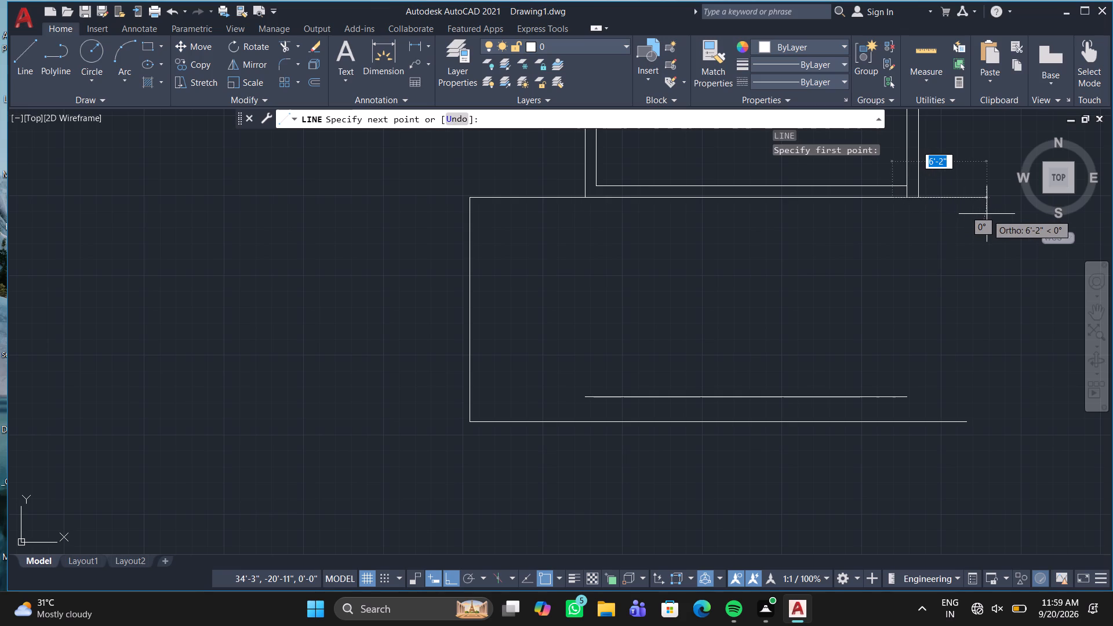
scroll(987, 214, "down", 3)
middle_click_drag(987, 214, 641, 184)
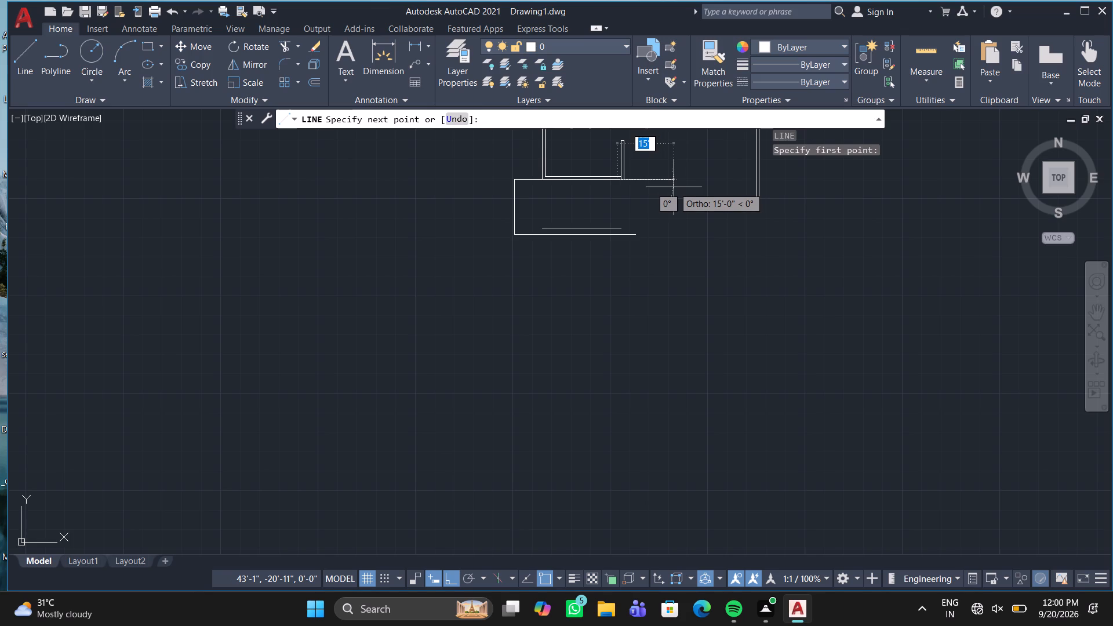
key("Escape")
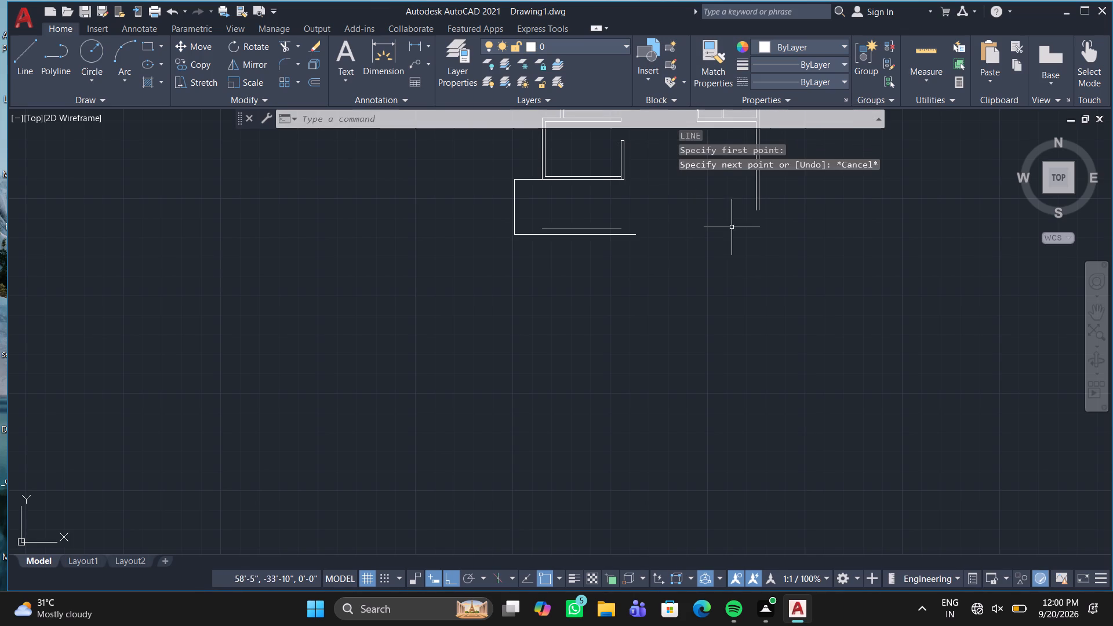
Stretch the lower ends of both lines of the building's far right outer wall about 8' downward.
scroll(739, 216, "up", 2)
left_click(773, 205)
left_click(773, 205)
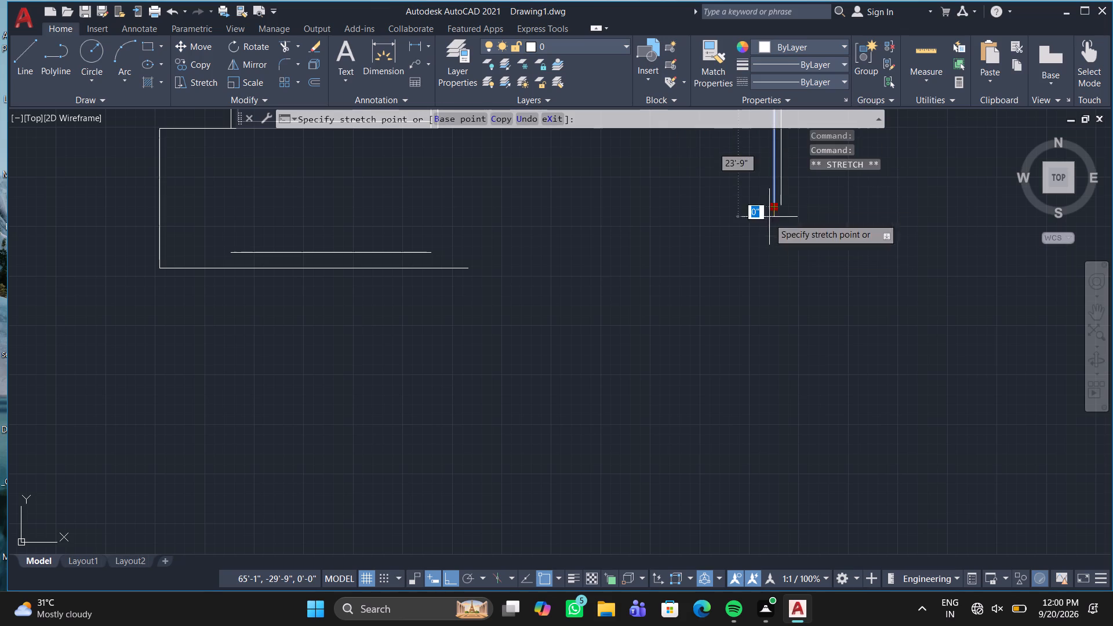
left_click(756, 283)
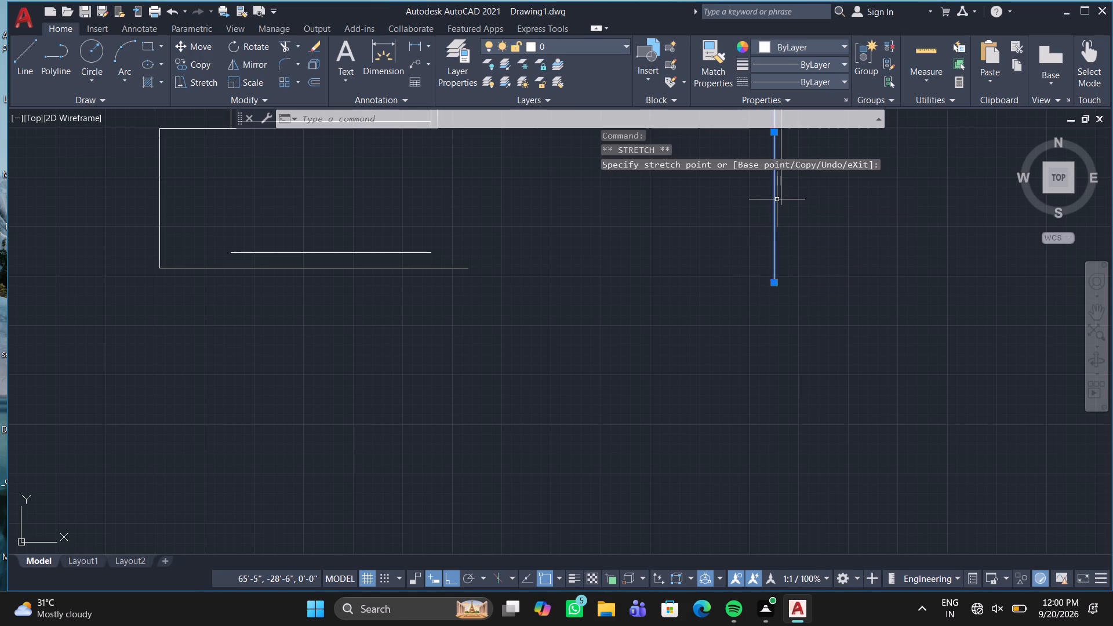
left_click(783, 198)
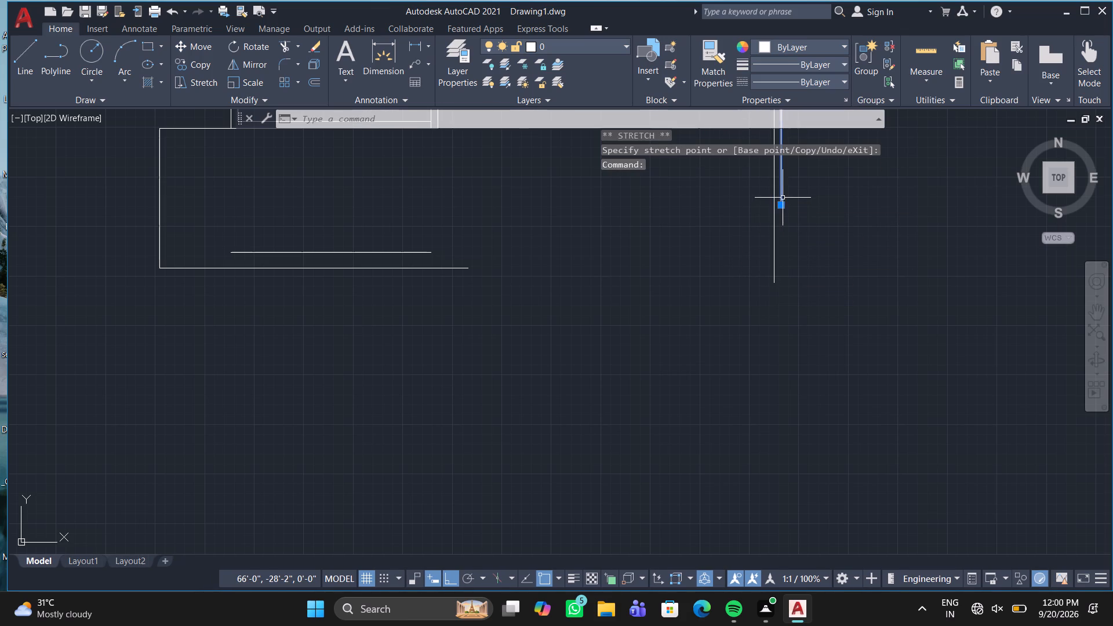
left_click(779, 202)
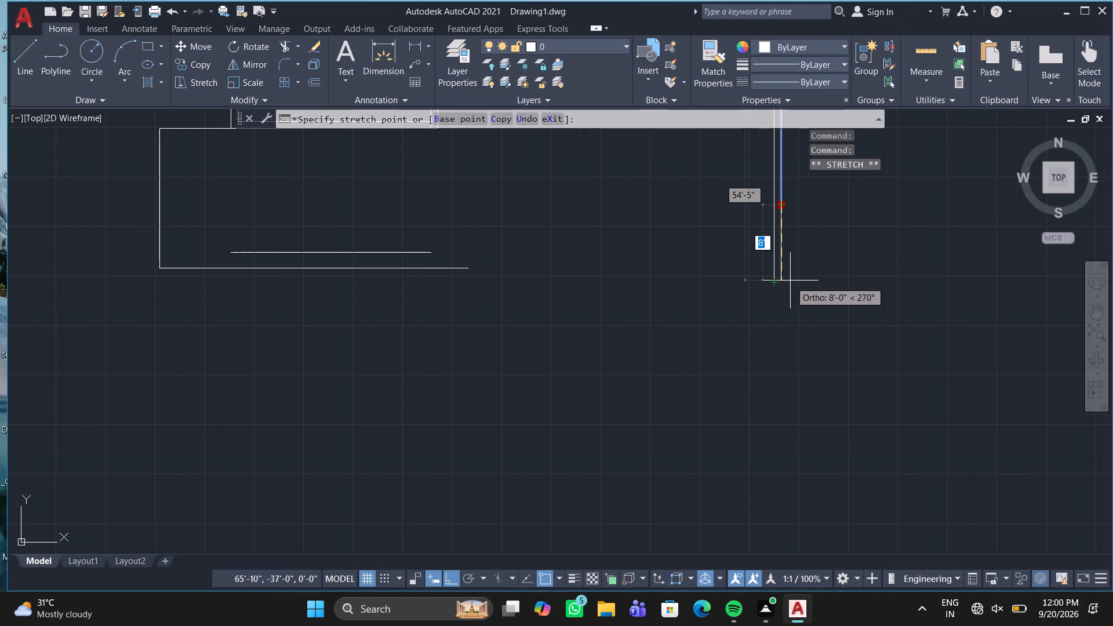
left_click(783, 282)
key("Escape")
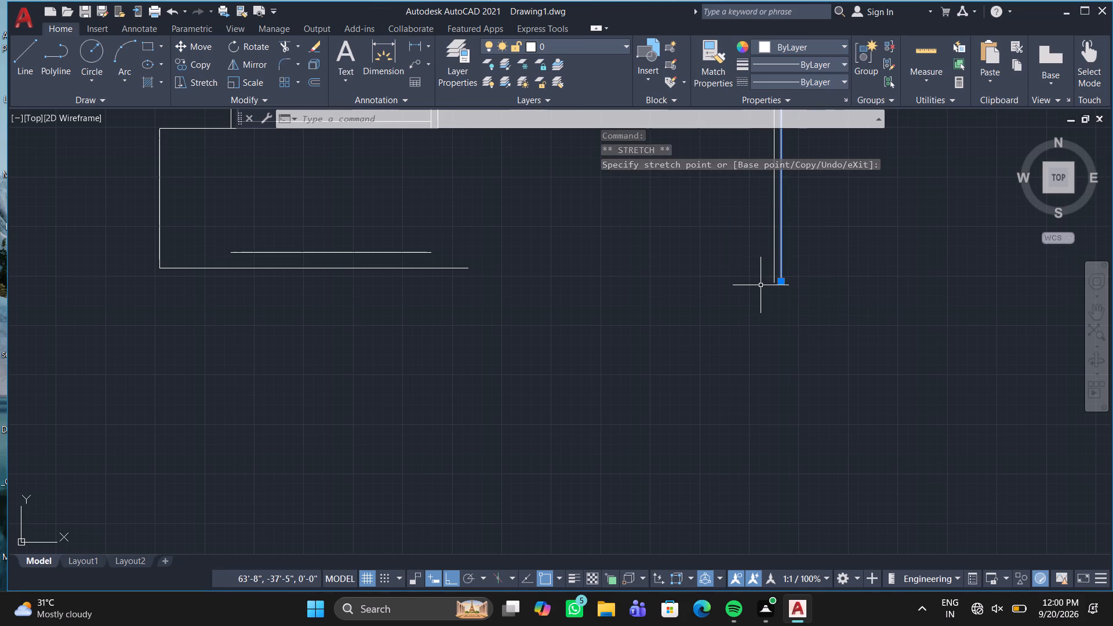
scroll(760, 285, "down", 1)
middle_click_drag(760, 285, 690, 378)
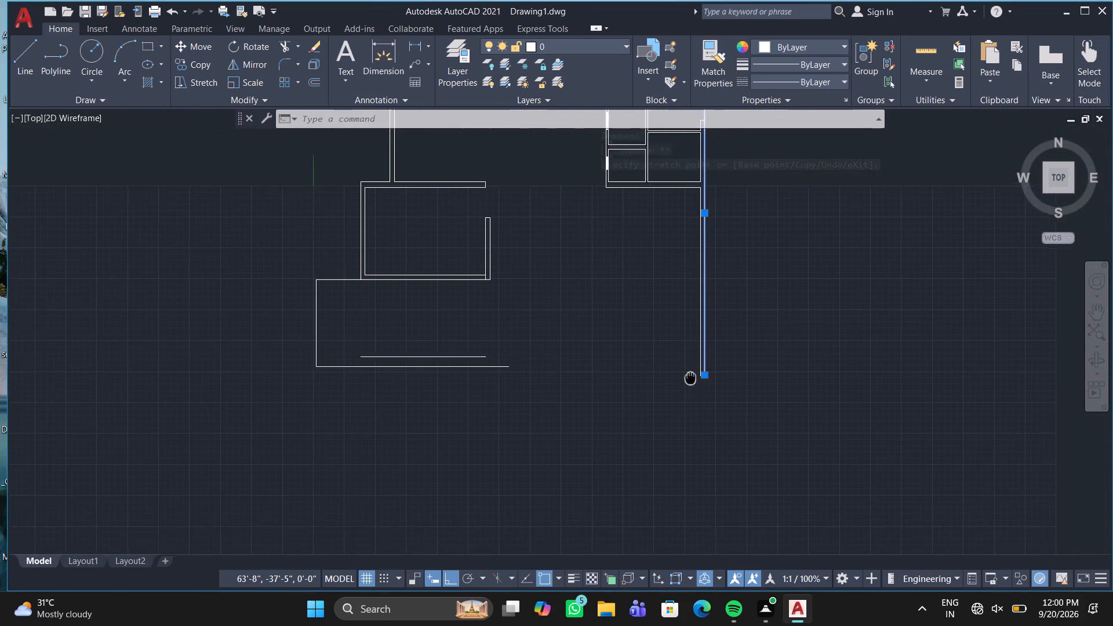
Draw a horizontal line from the inner face of the far right outer wall leftward to just short of the lower-left room.
middle_click_drag(690, 378, 680, 392)
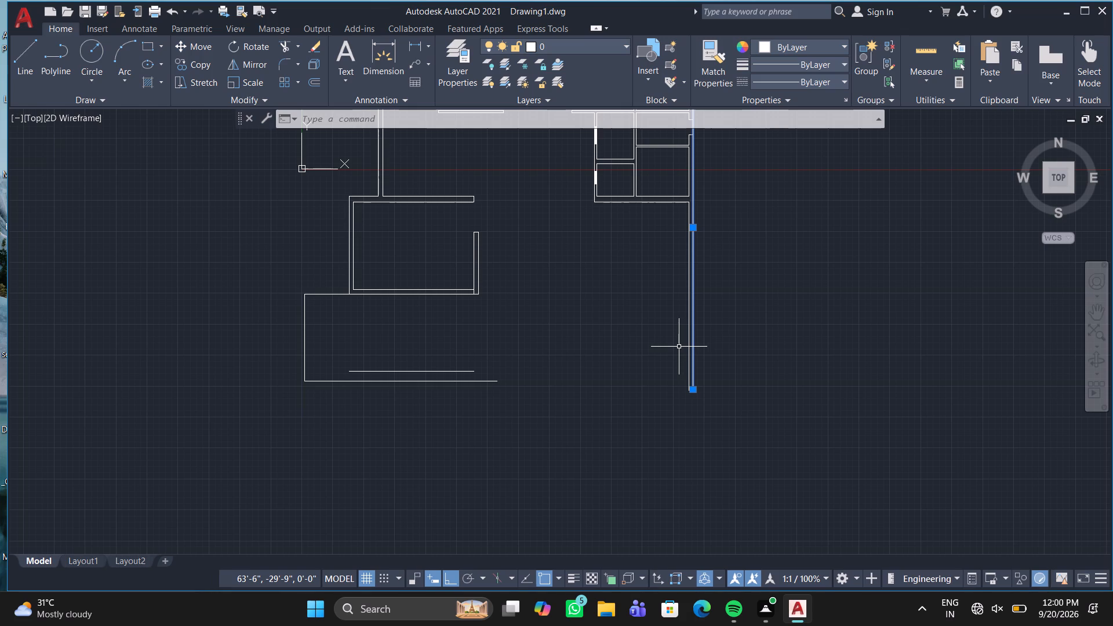
key("l")
key("Return")
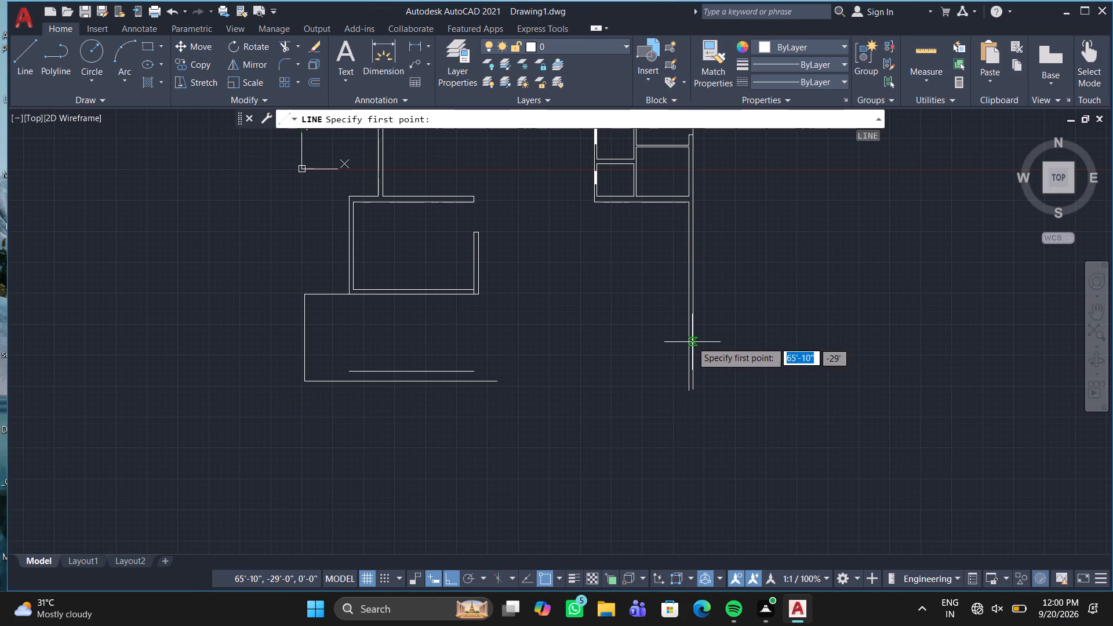
scroll(681, 329, "up", 2)
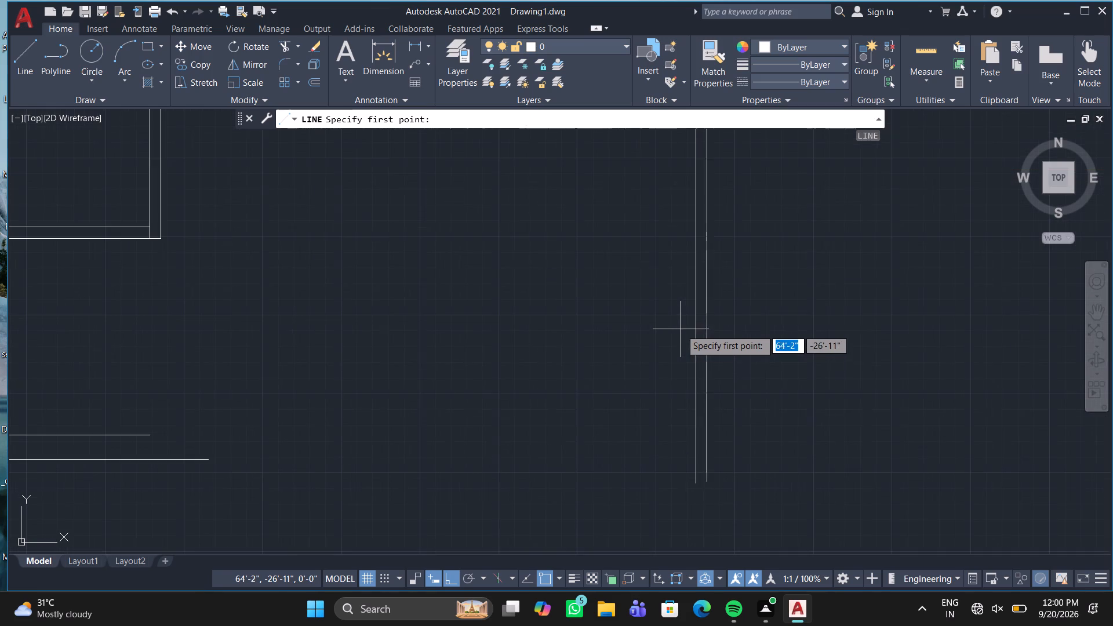
left_click(697, 353)
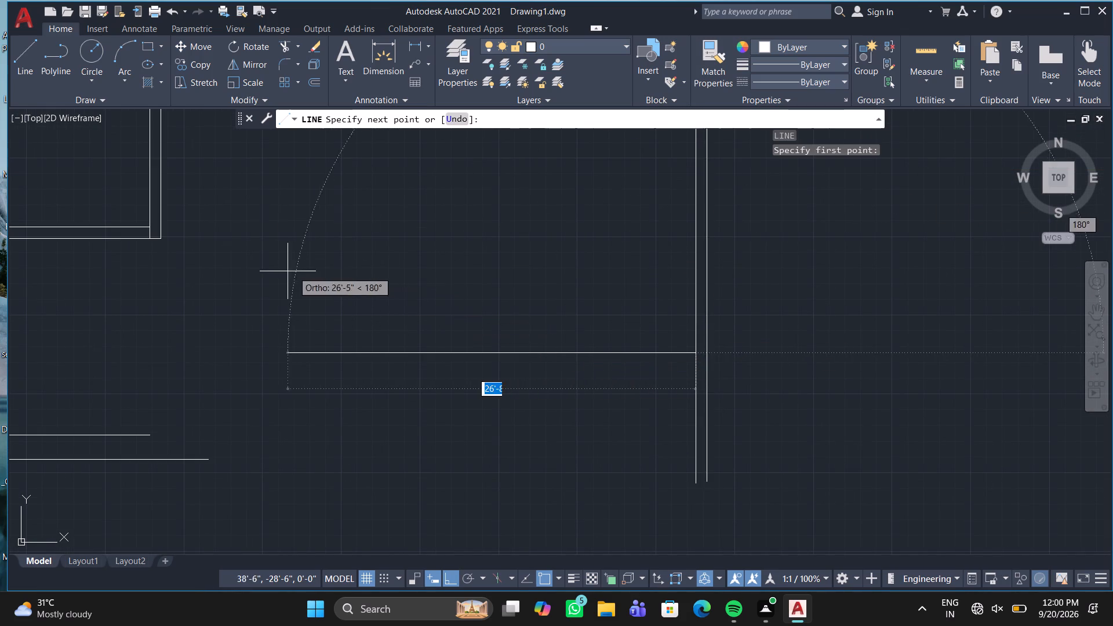
left_click(192, 310)
key("Escape")
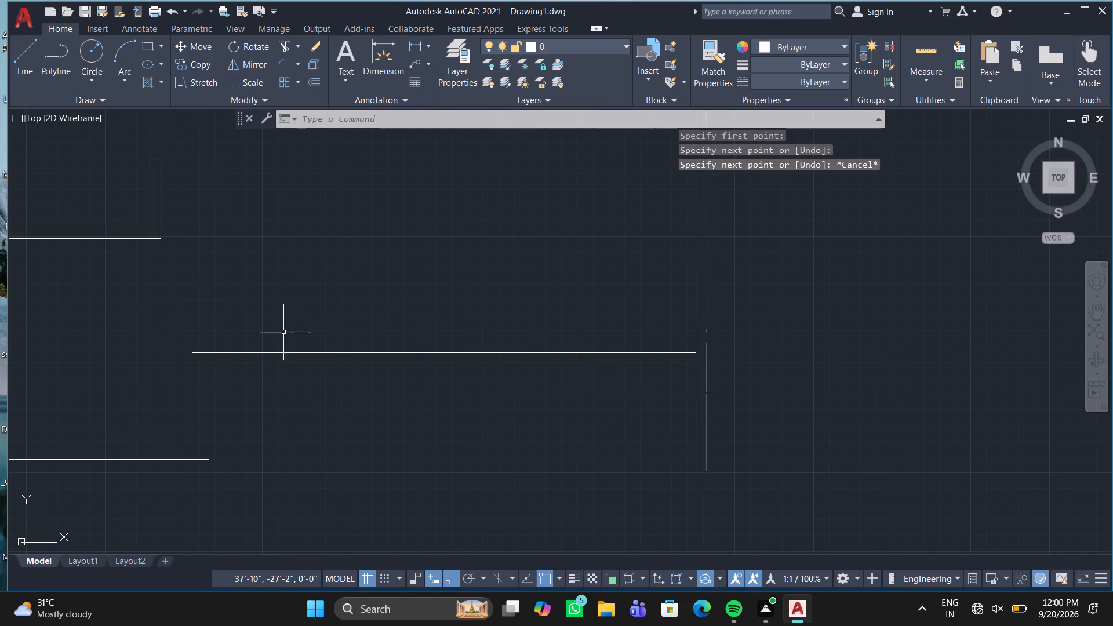
Offset the new horizontal line 9" upward to form a wall.
key("o")
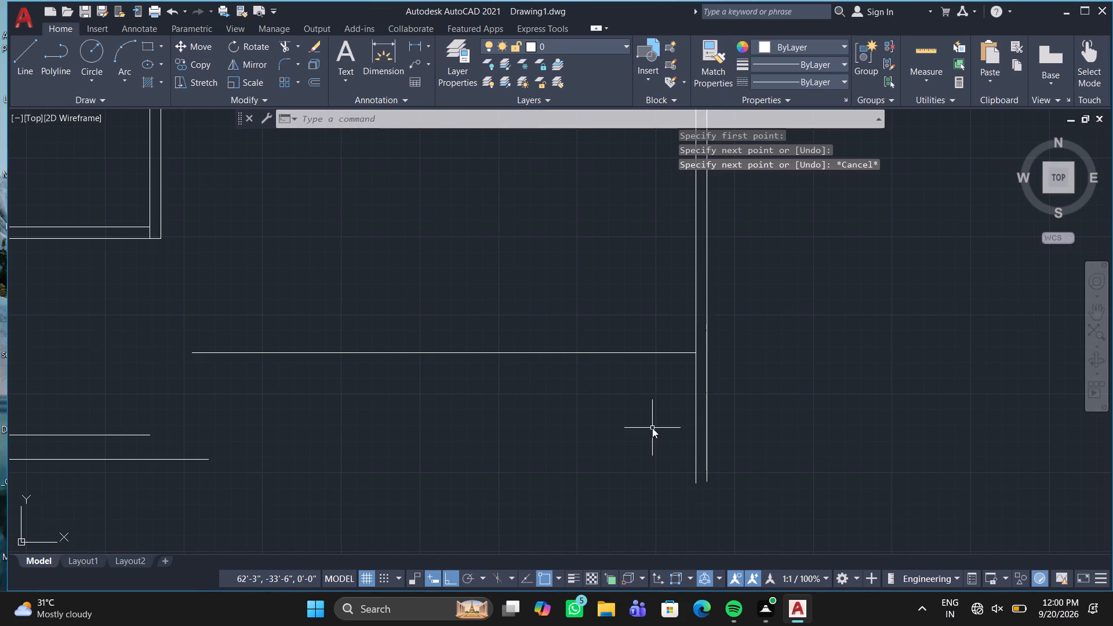
key("Return")
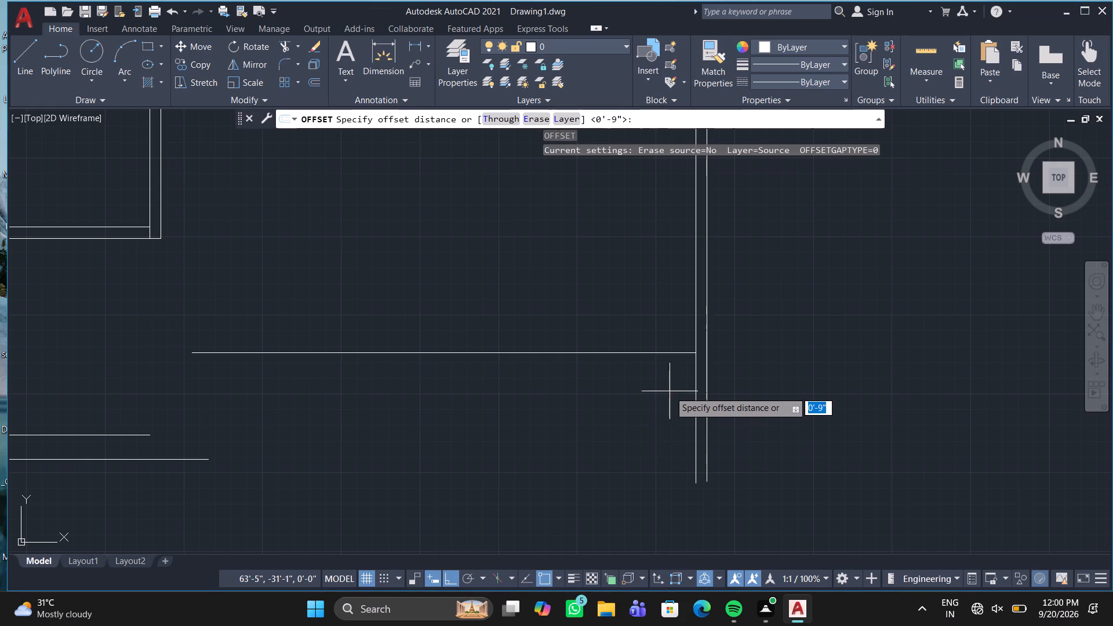
key("9")
key("shift+quotedbl")
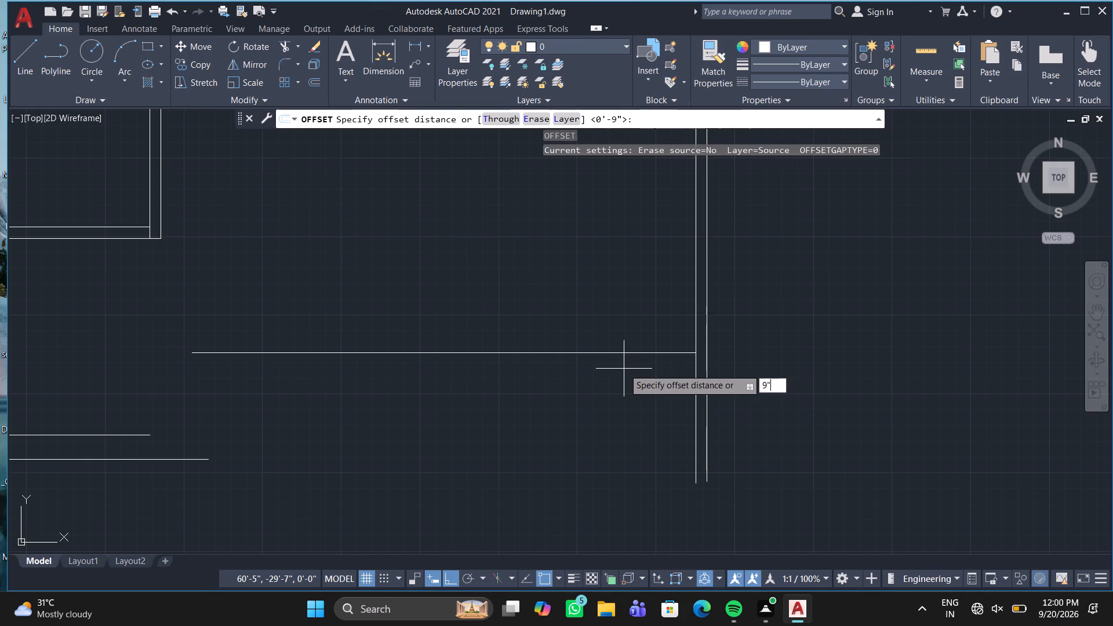
key("Return")
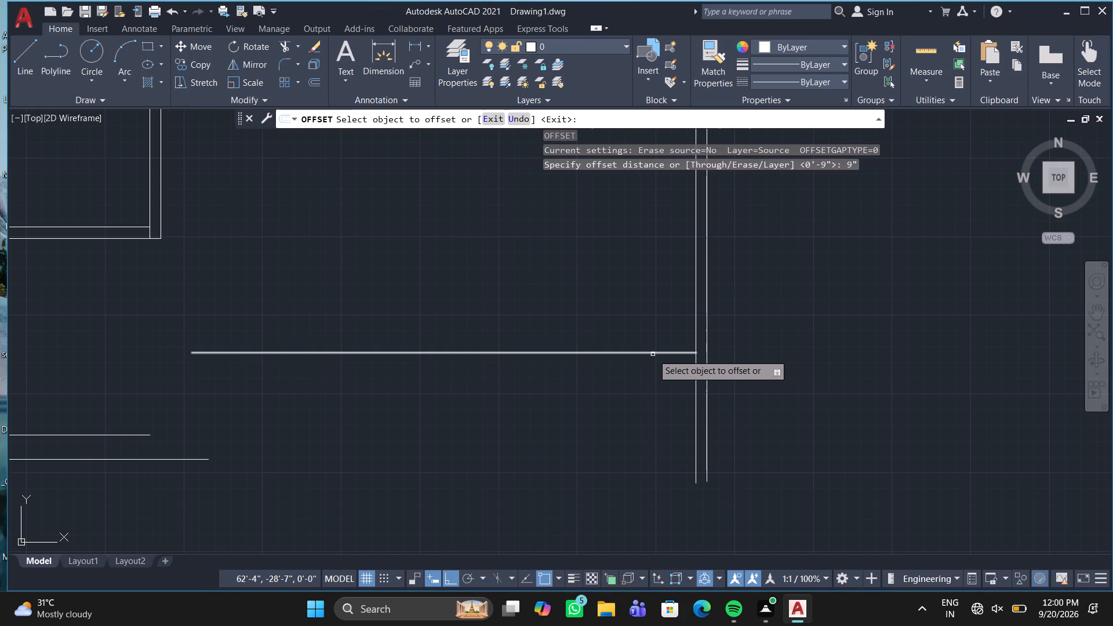
left_click(653, 352)
left_click(645, 316)
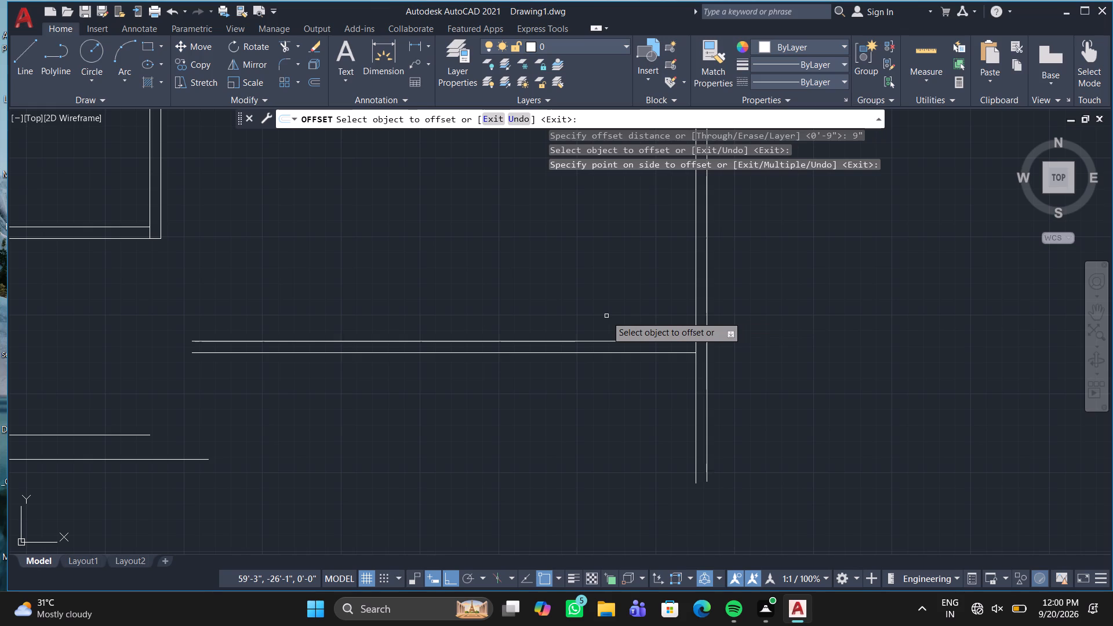
key("Escape")
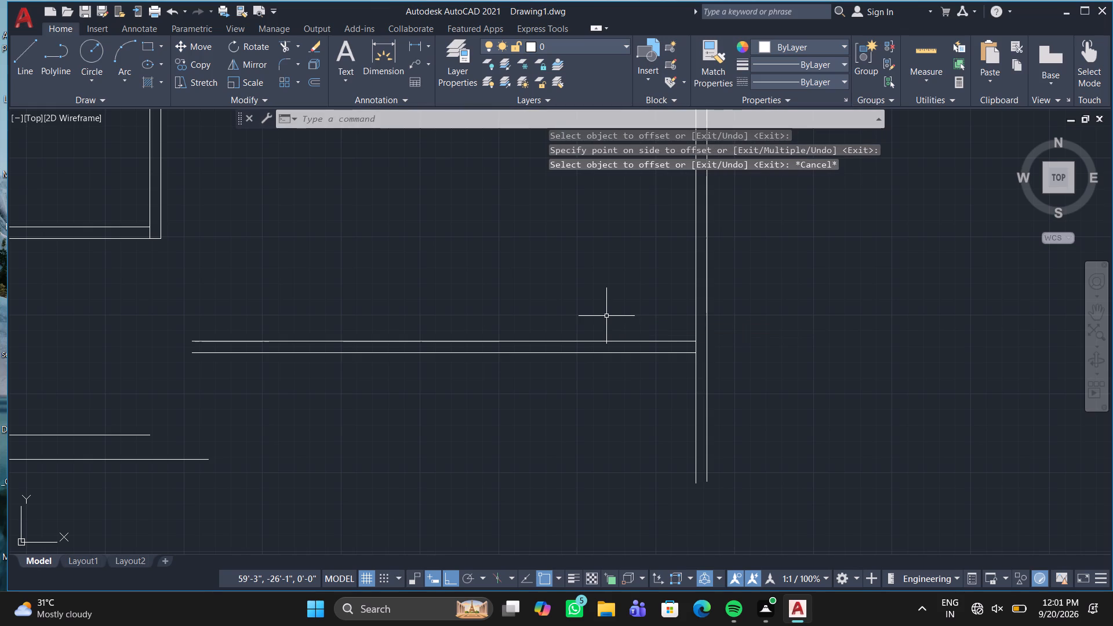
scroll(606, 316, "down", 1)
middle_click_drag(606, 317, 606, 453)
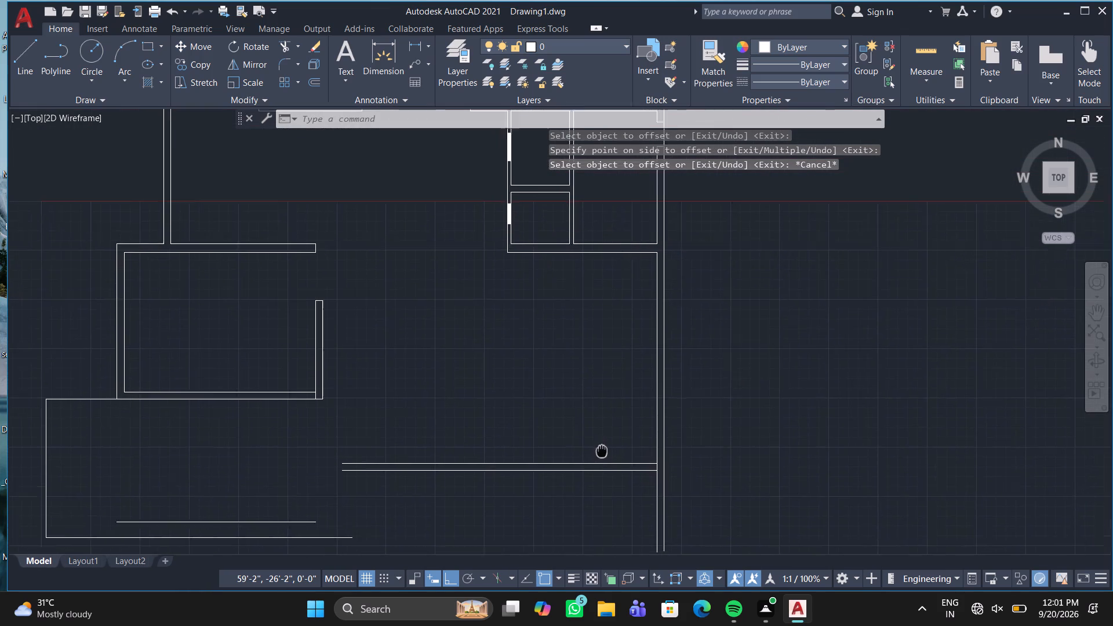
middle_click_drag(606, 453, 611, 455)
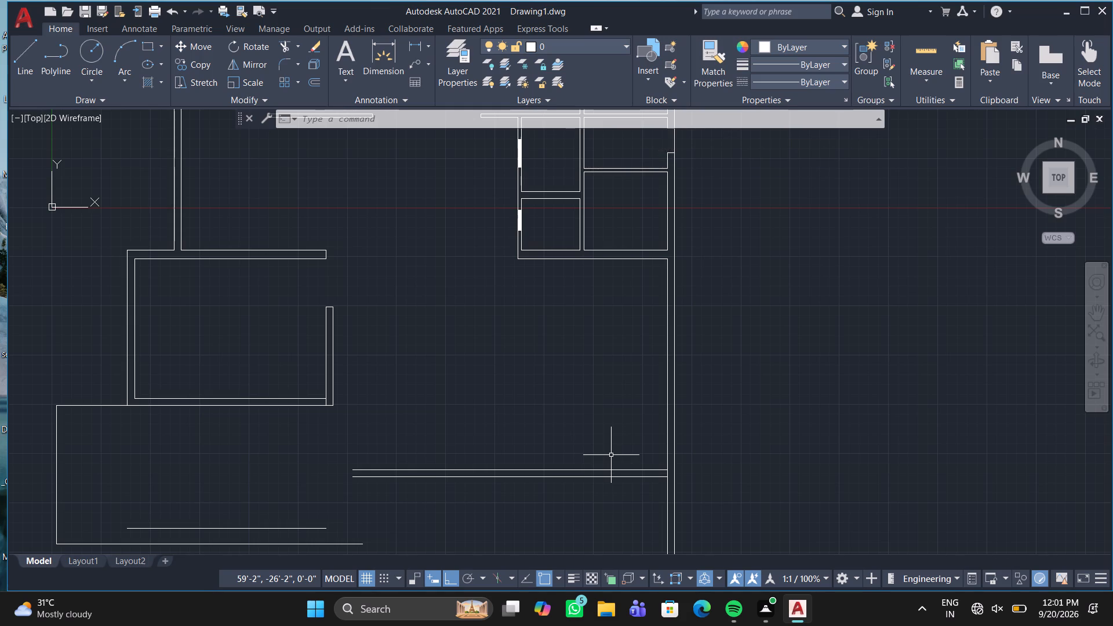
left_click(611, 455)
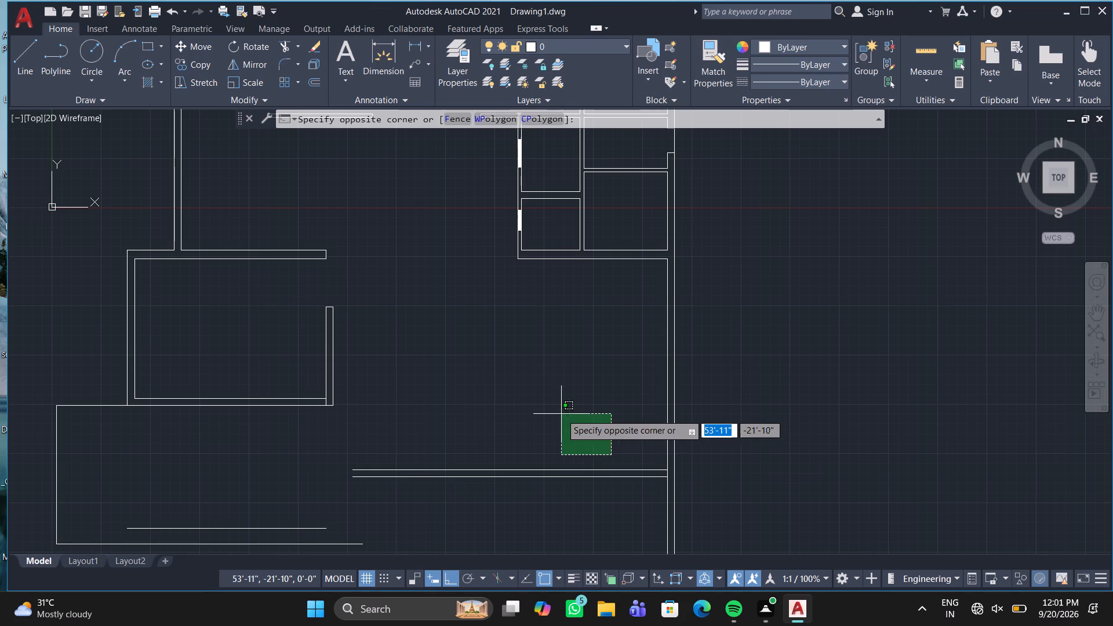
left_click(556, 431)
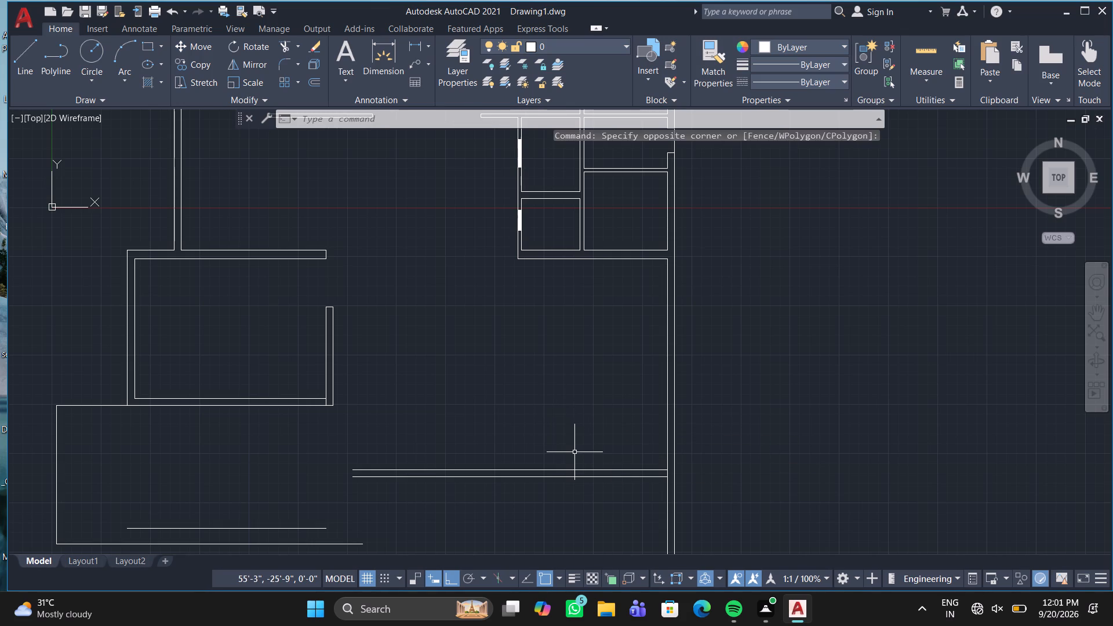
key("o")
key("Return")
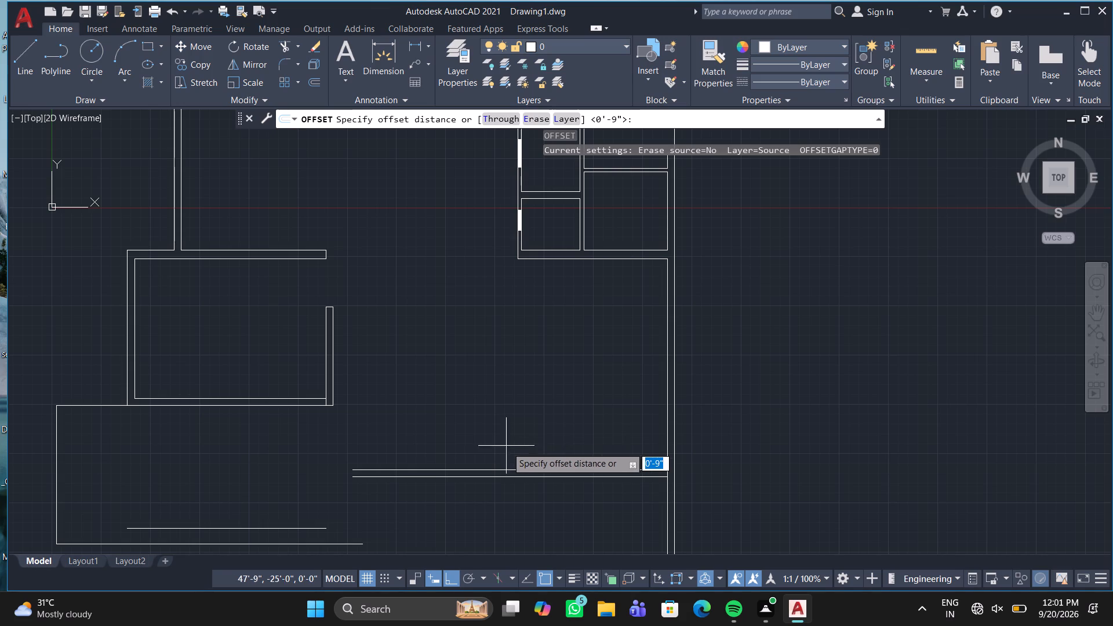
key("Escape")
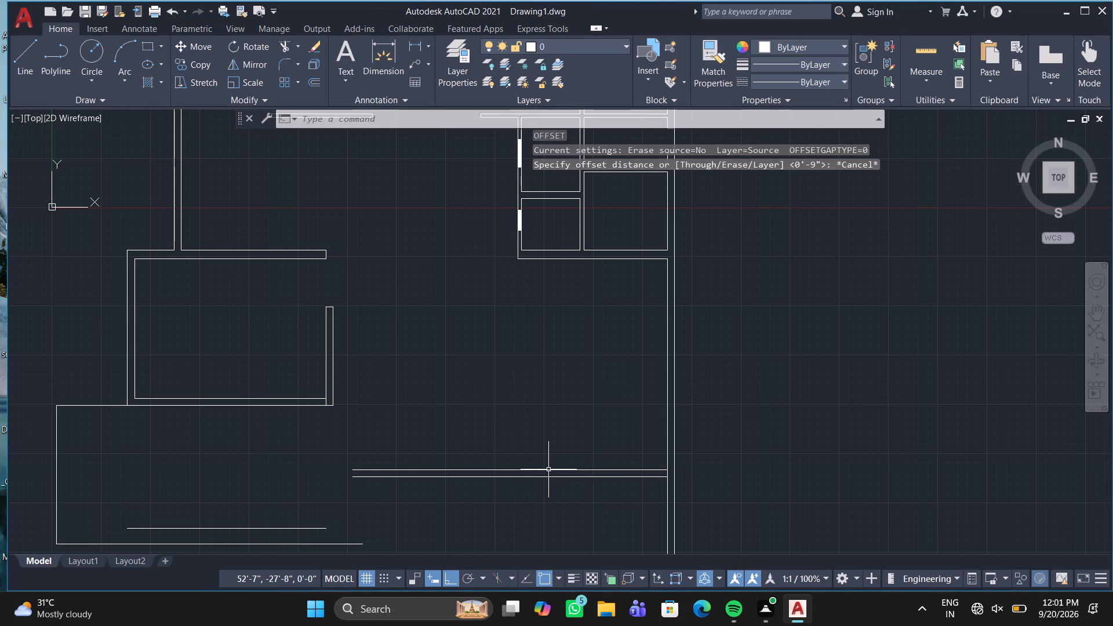
Offset the upper line of the new horizontal wall 9' upward.
key("o")
key("Return")
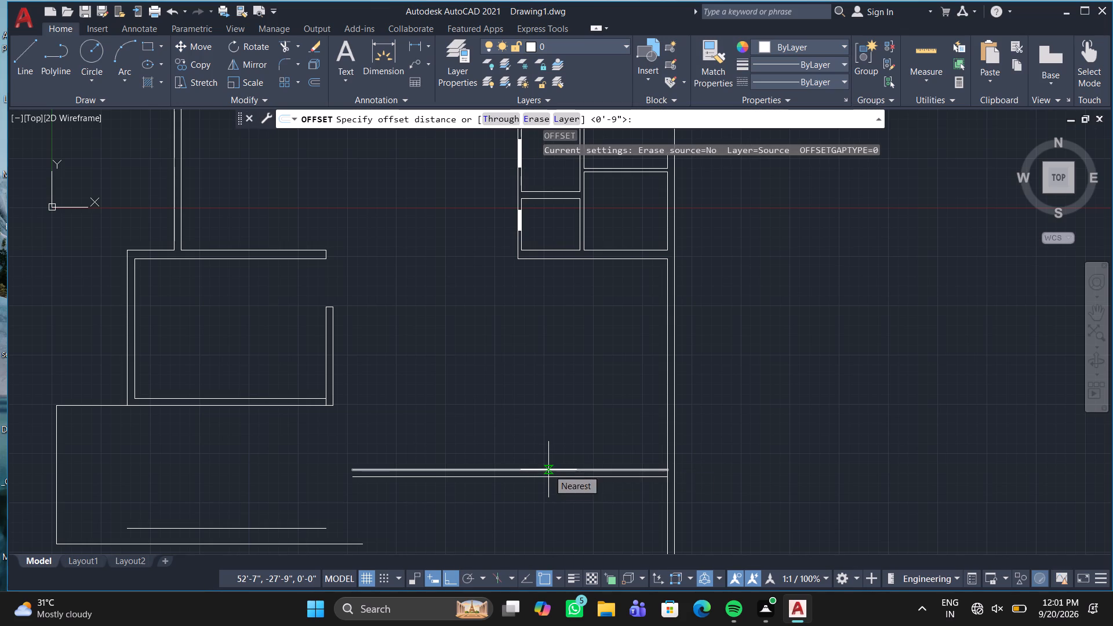
key("9")
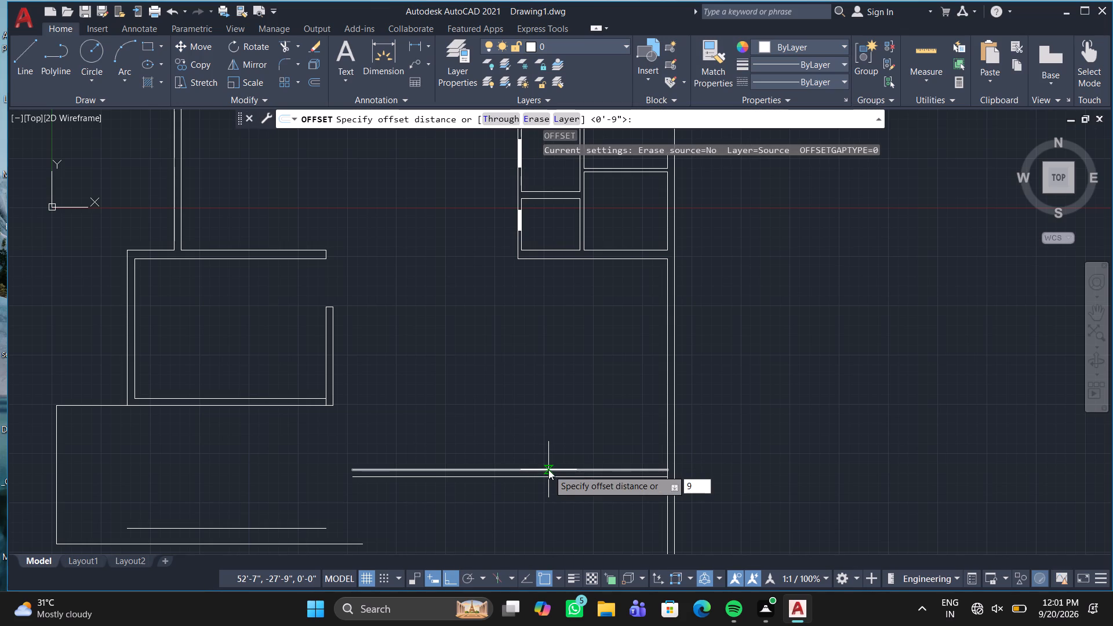
key("apostrophe")
key("Return")
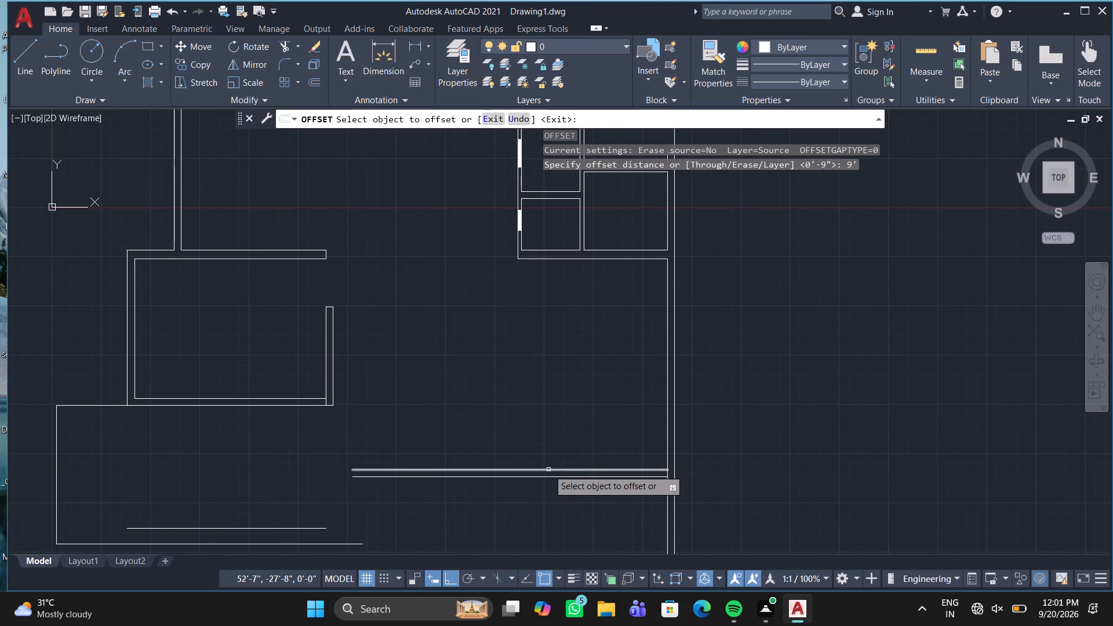
left_click(548, 469)
left_click(568, 434)
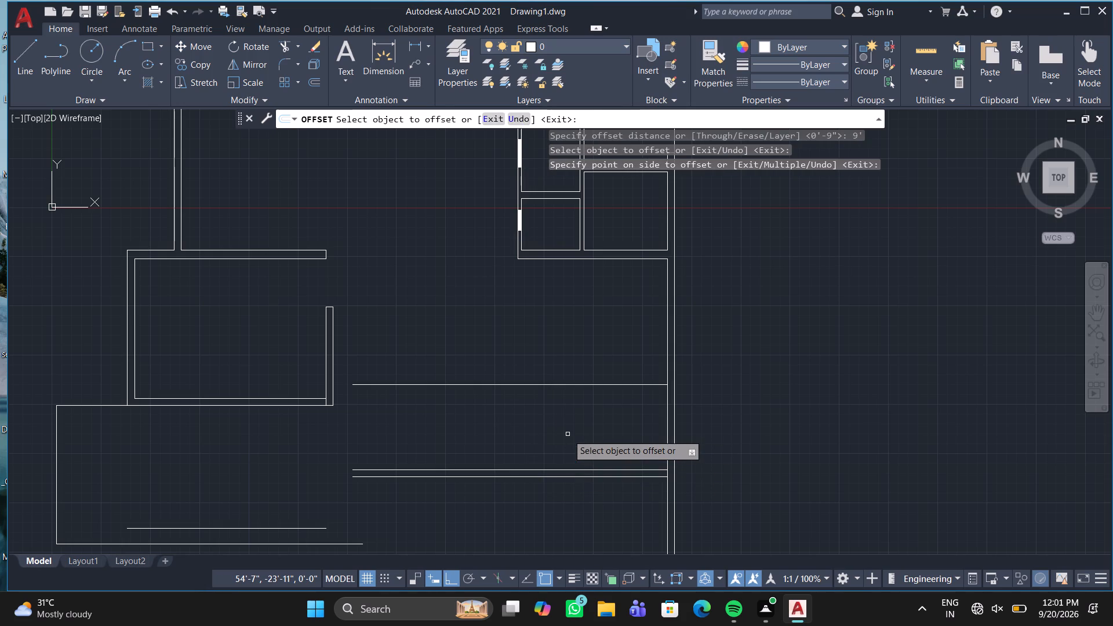
key("space")
Offset the upper horizontal line 4.5" upward to form a thin partition wall.
key("space")
type("4.5")
key("shift+quotedbl")
key("Return")
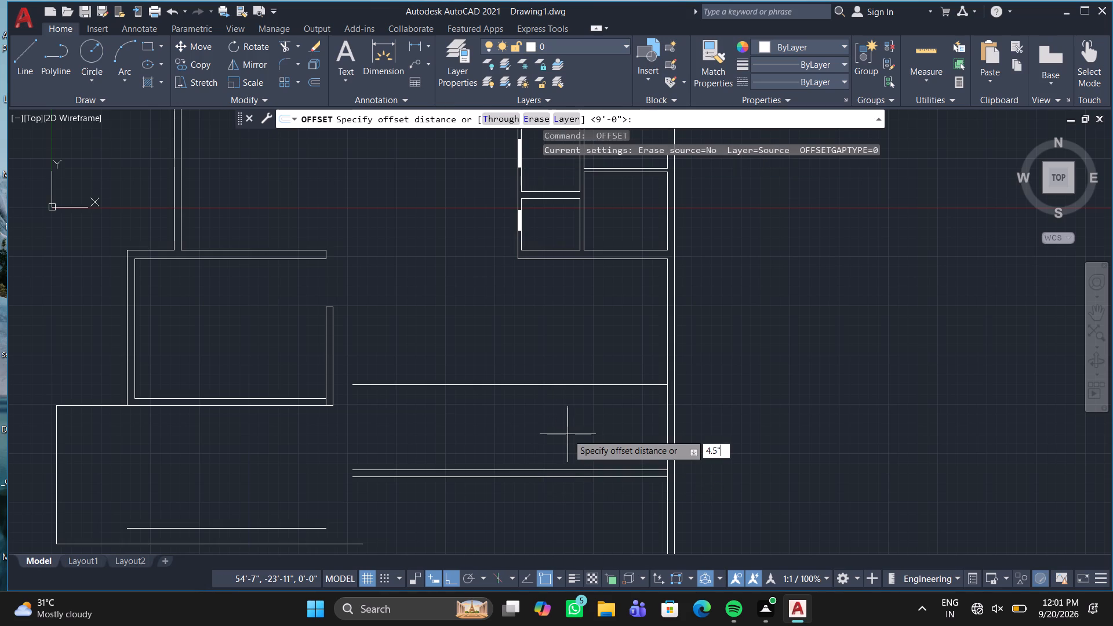
left_click(567, 383)
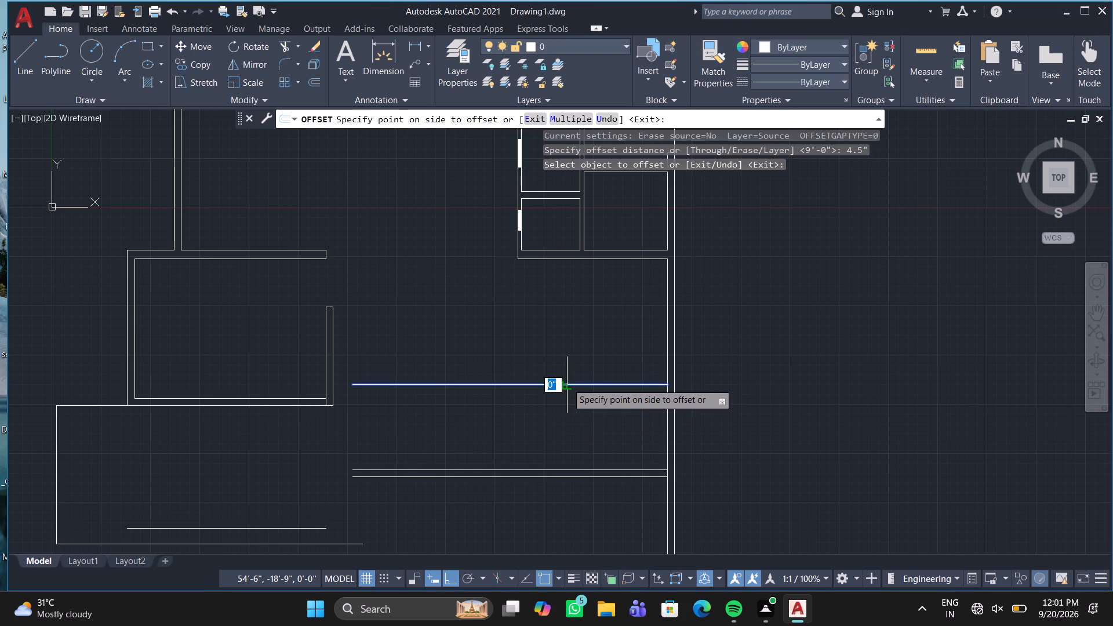
left_click(568, 370)
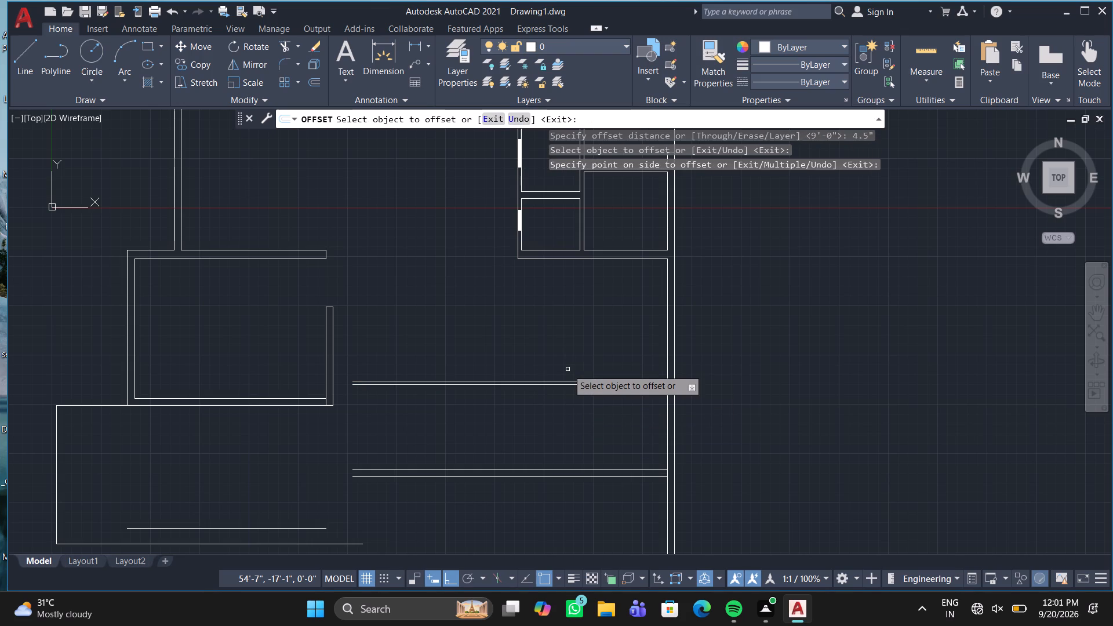
key("space")
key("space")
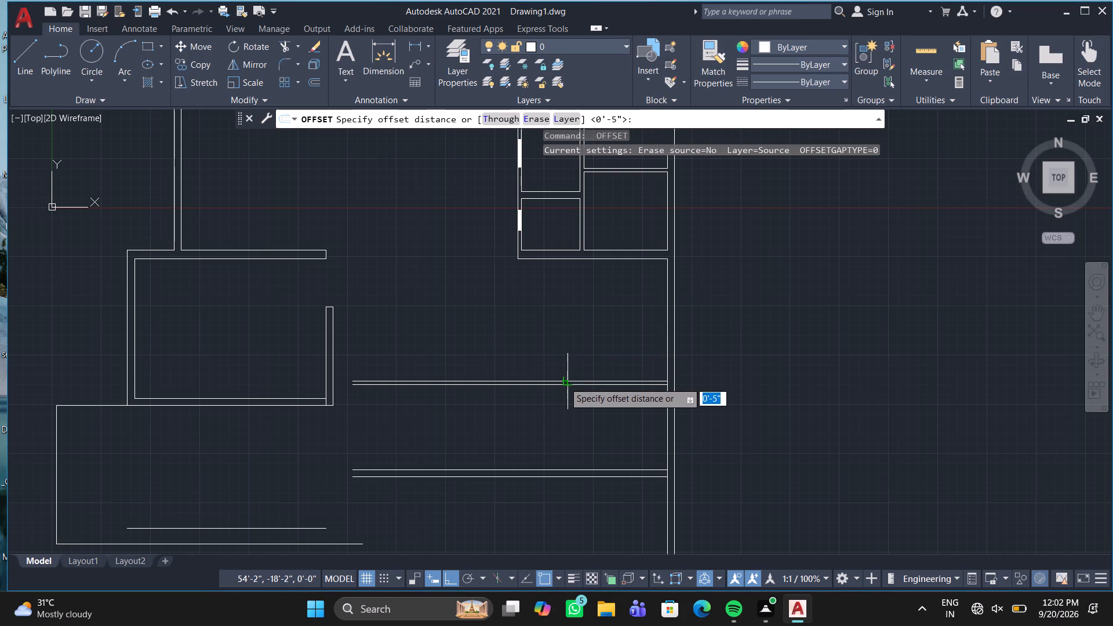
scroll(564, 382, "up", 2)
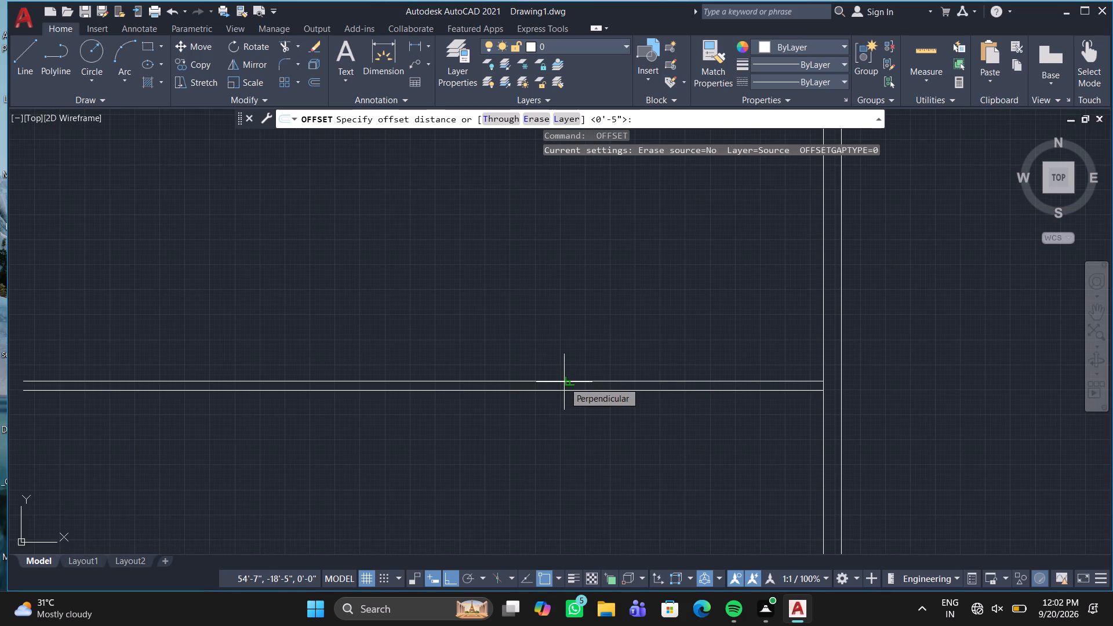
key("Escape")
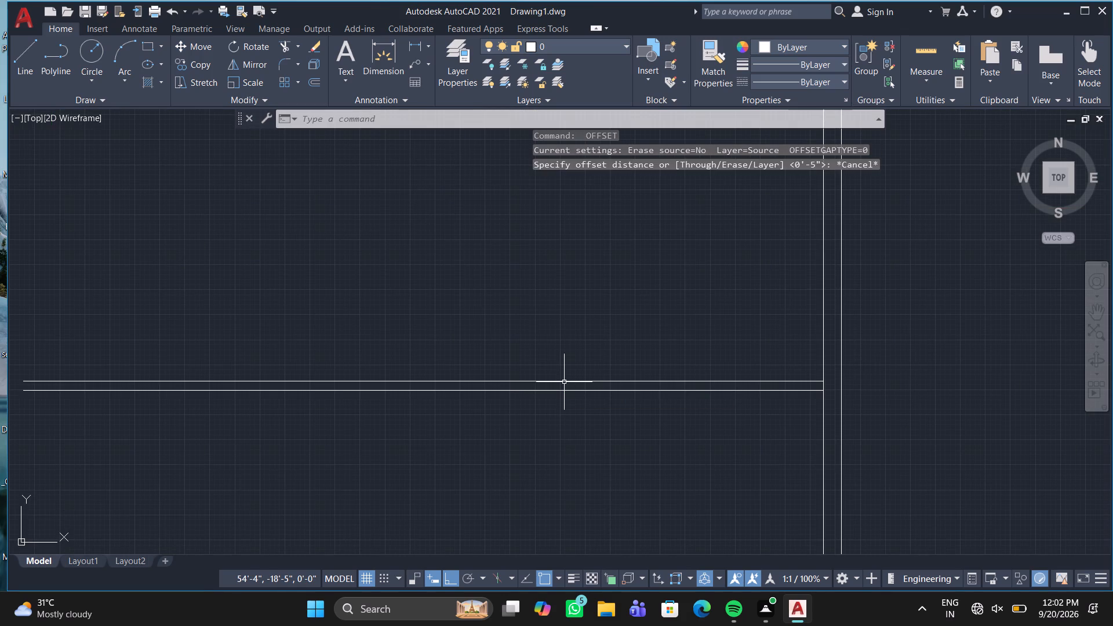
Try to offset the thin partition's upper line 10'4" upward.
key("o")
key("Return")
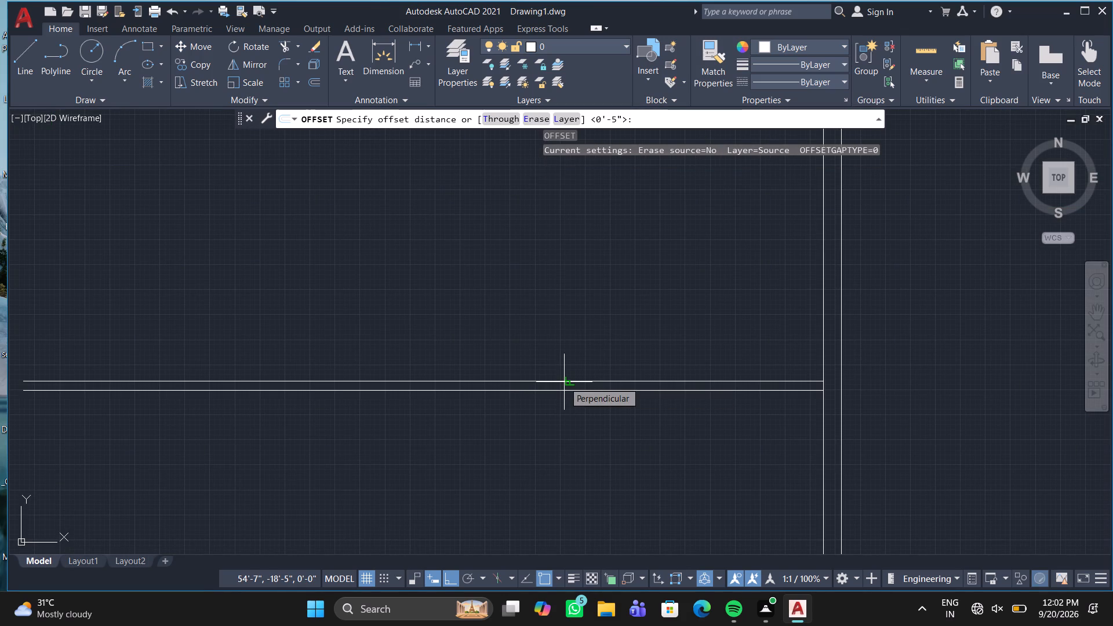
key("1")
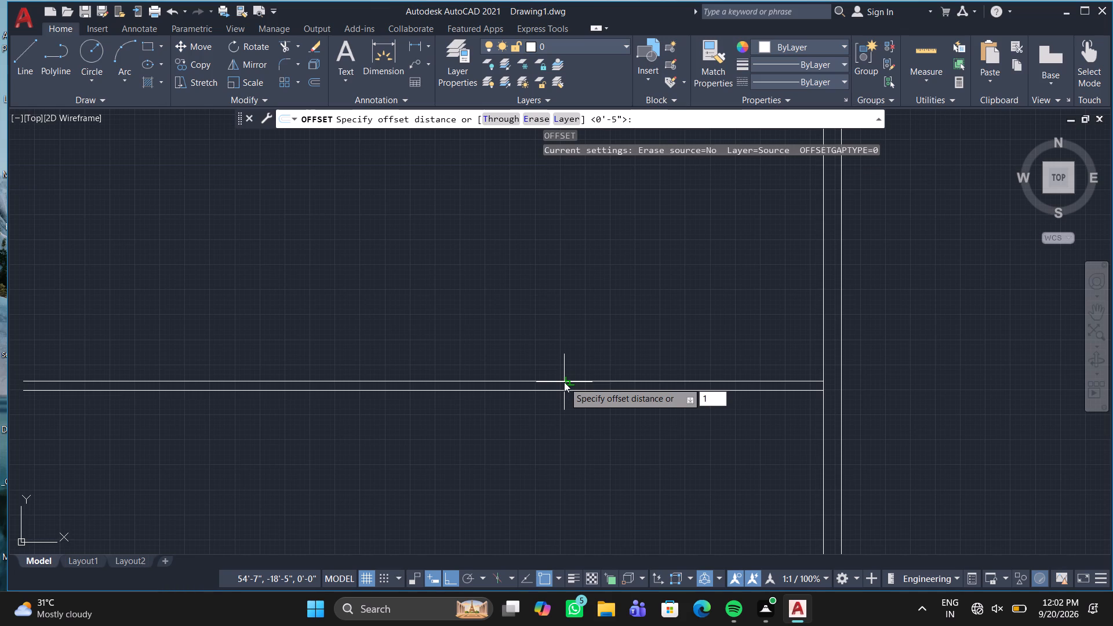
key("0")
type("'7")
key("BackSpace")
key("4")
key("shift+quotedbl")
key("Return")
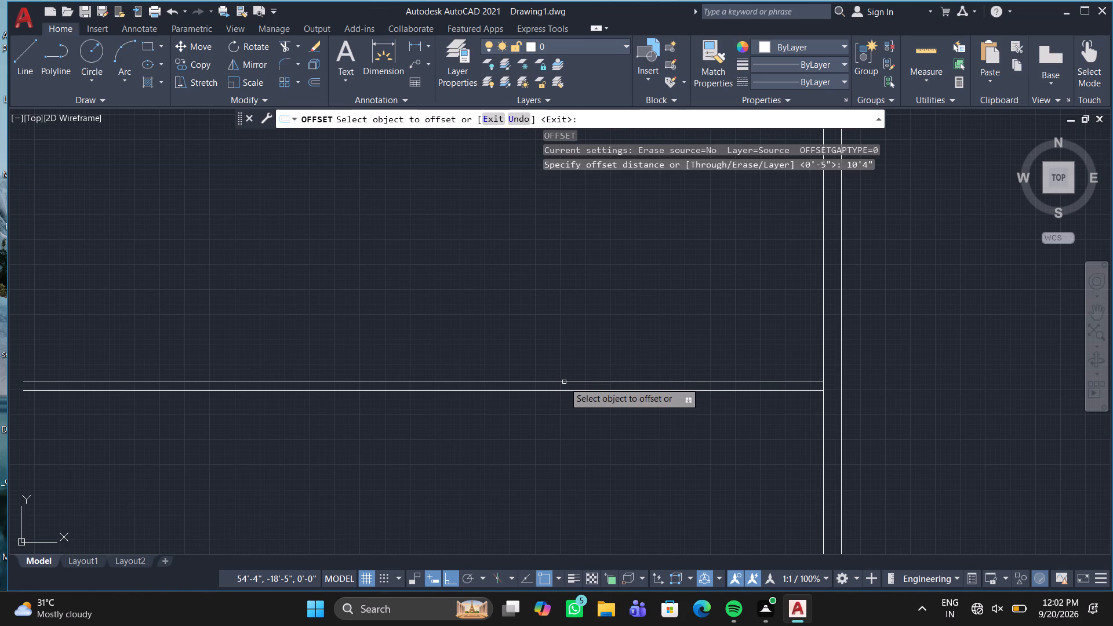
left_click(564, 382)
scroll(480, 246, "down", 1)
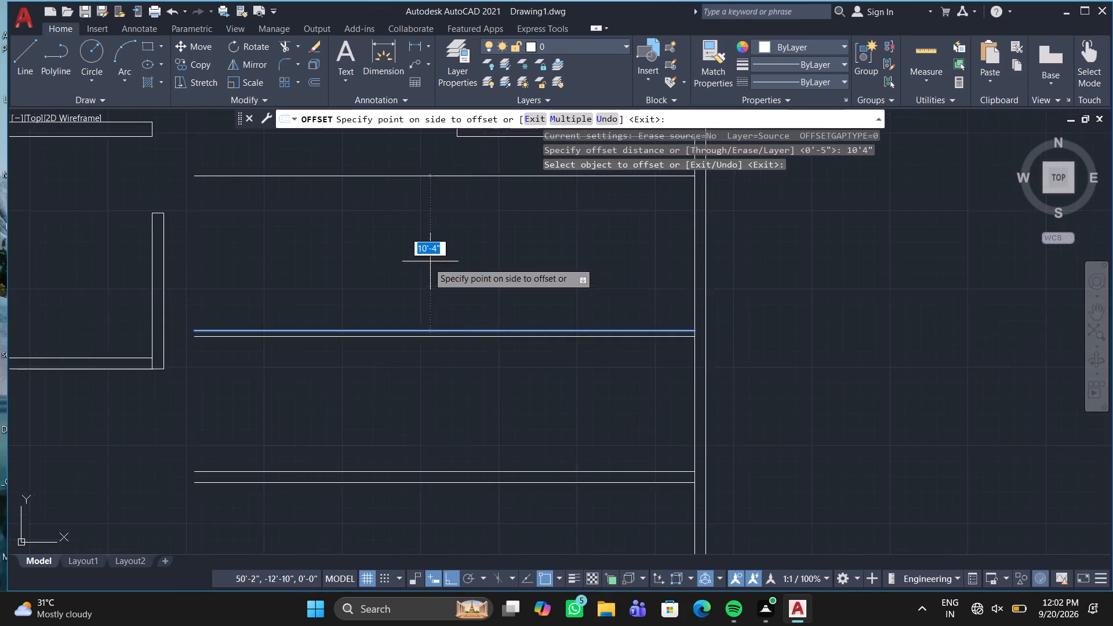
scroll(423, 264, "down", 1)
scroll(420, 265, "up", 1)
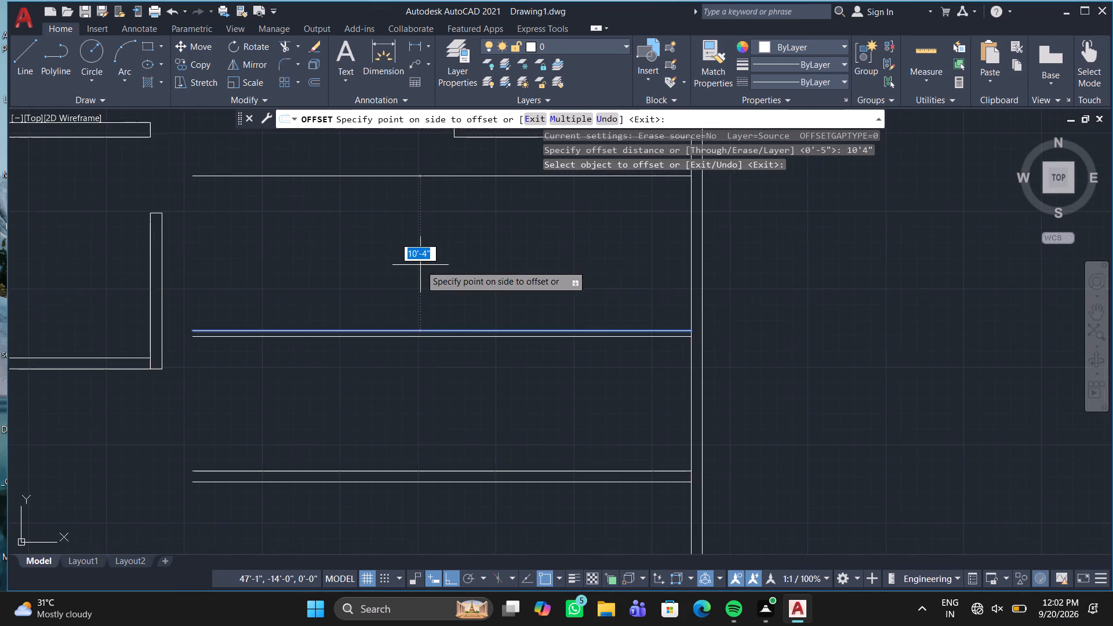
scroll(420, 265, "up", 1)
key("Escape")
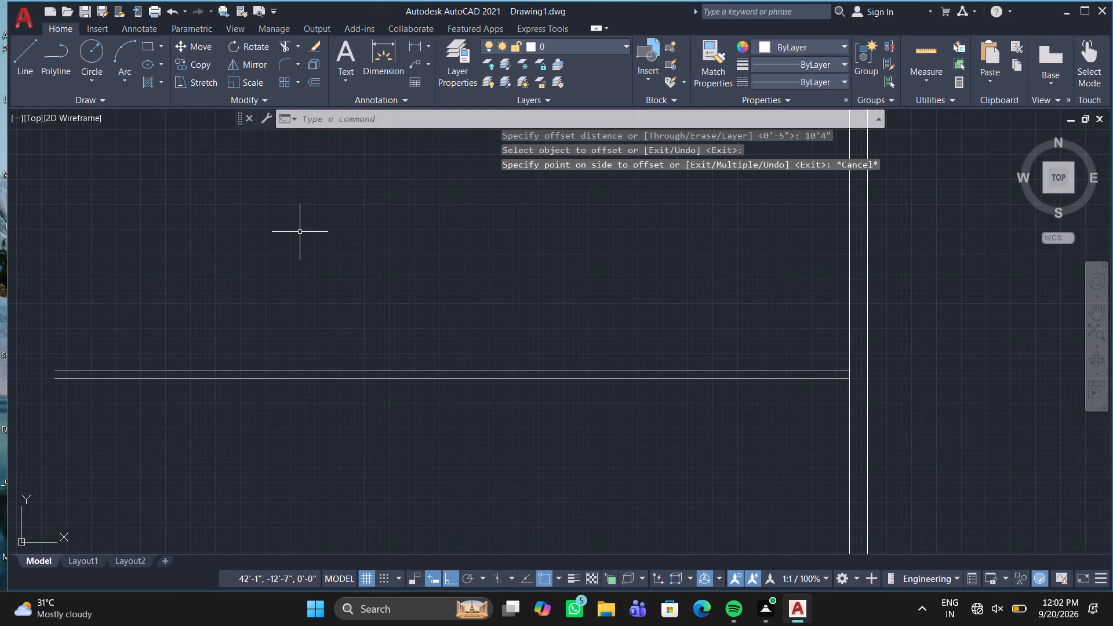
Delete the four horizontal wall and partition lines inside the extended outer wall in the lower right area.
scroll(300, 232, "down", 3)
left_click_drag(290, 264, 277, 326)
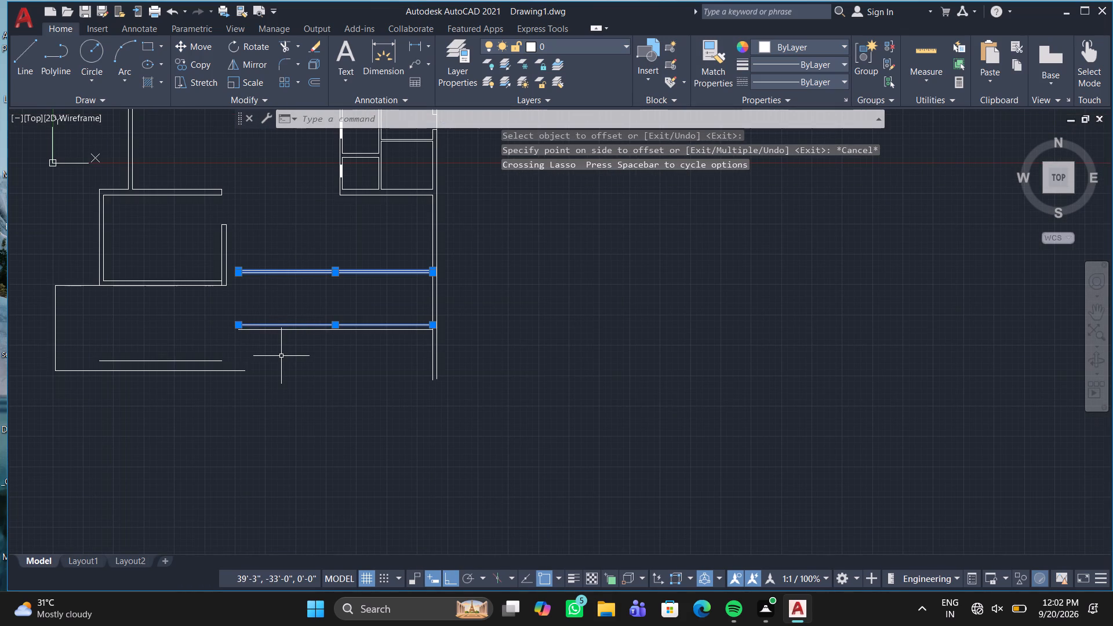
key("Delete")
left_click(301, 328)
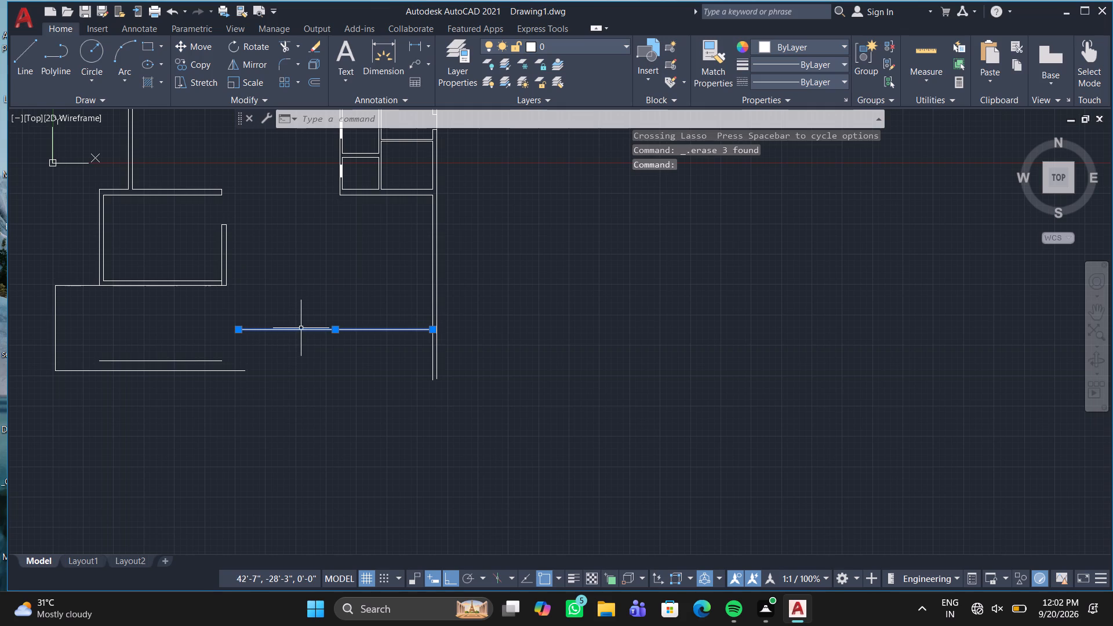
key("Delete")
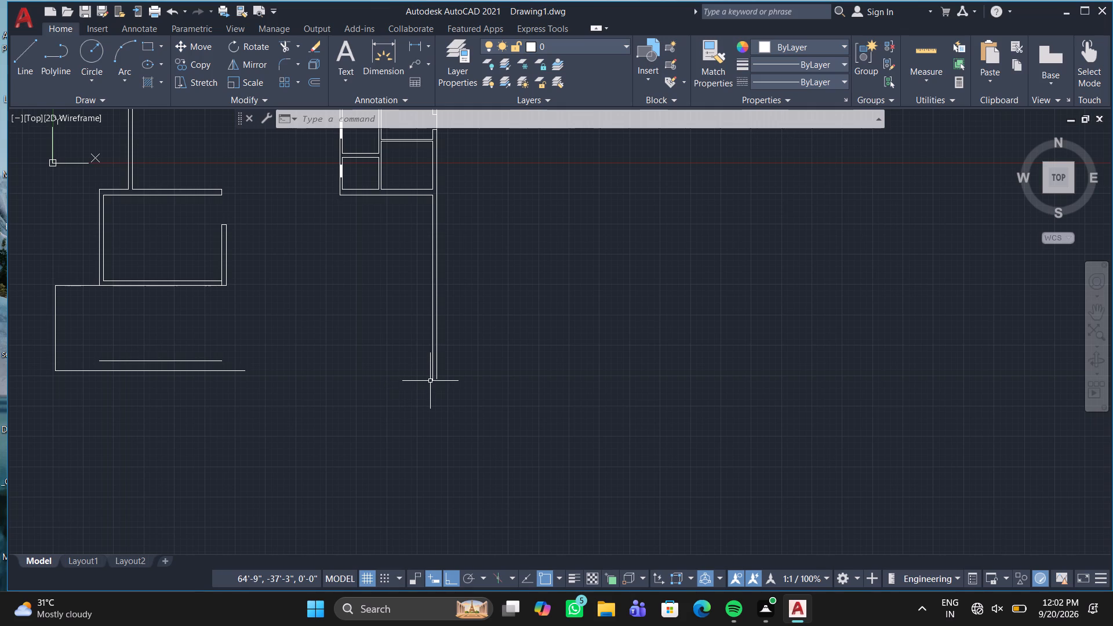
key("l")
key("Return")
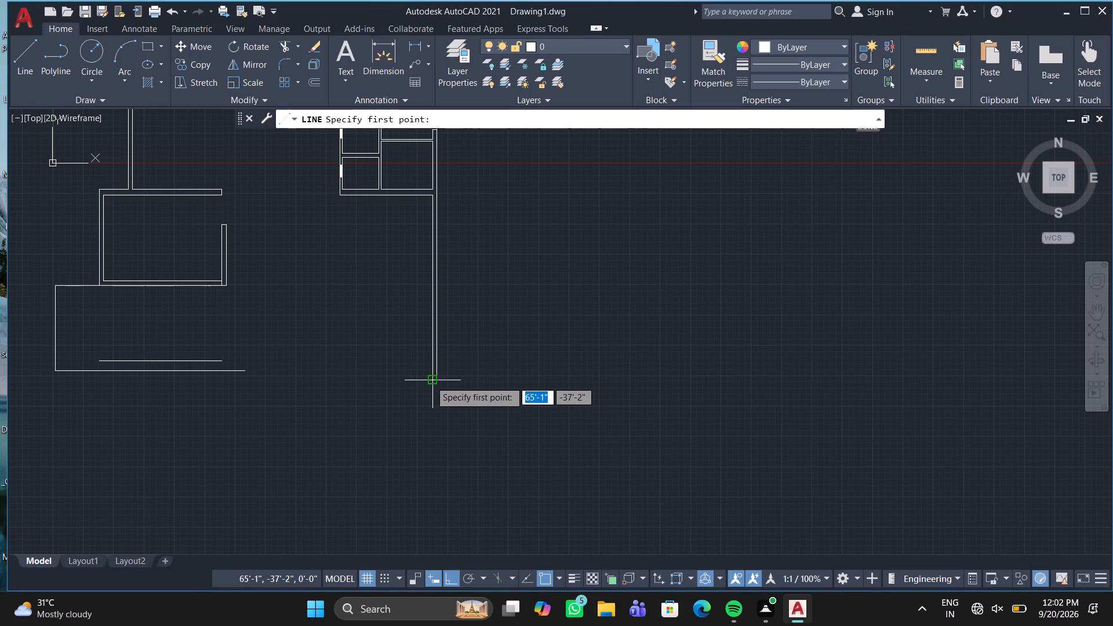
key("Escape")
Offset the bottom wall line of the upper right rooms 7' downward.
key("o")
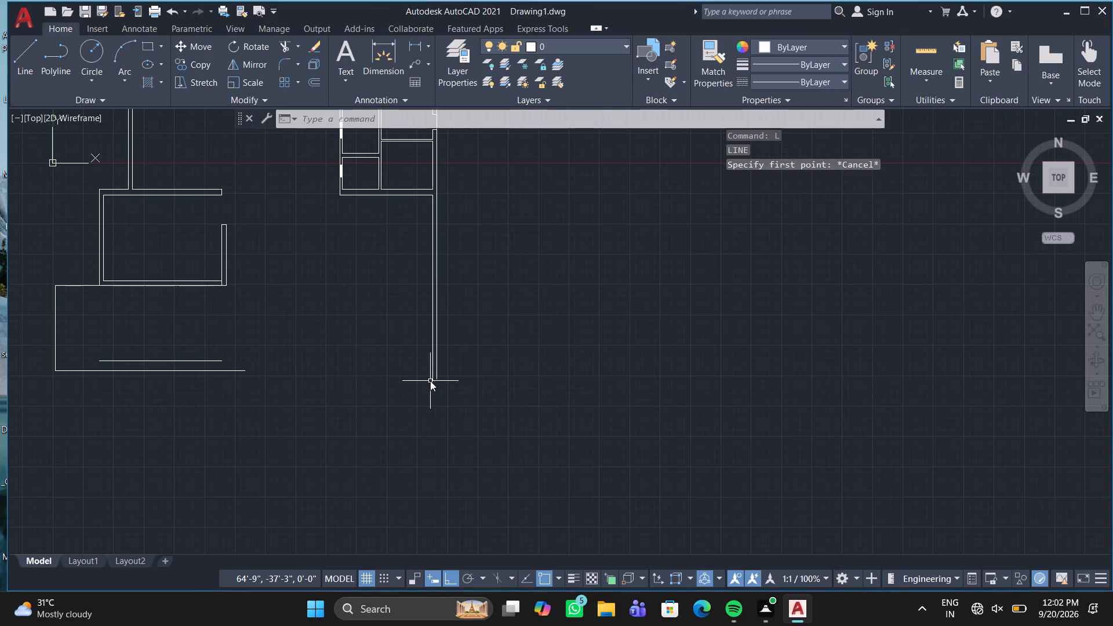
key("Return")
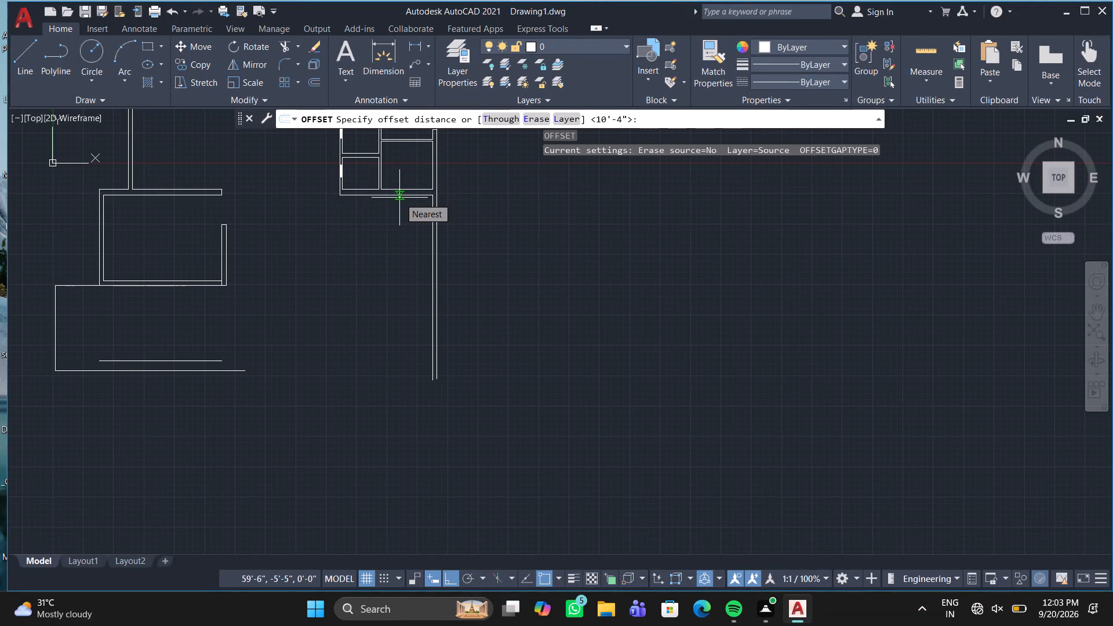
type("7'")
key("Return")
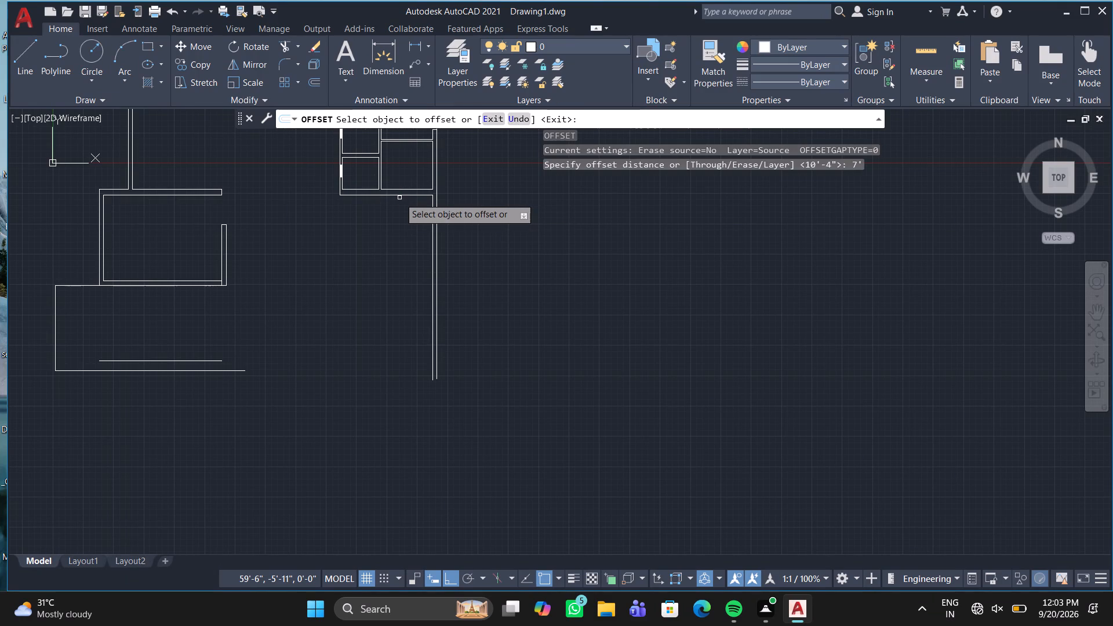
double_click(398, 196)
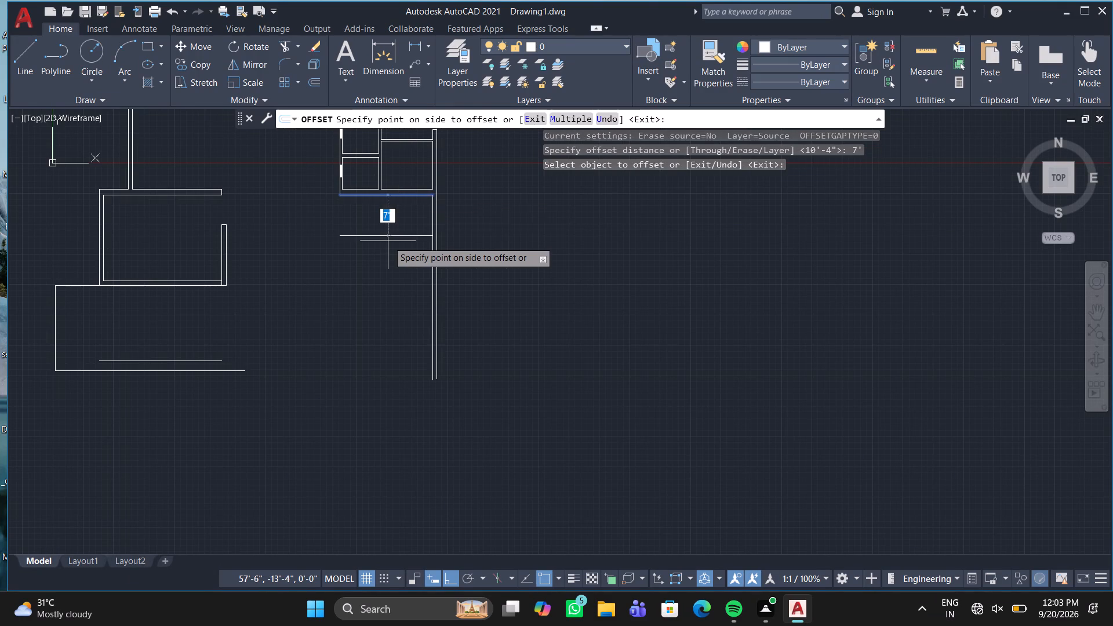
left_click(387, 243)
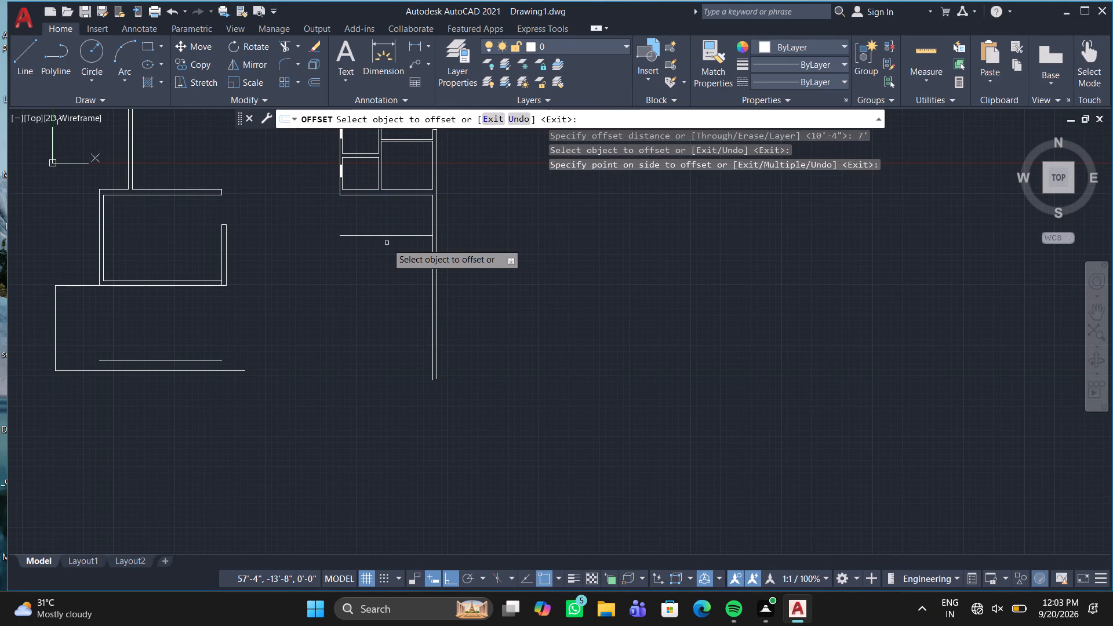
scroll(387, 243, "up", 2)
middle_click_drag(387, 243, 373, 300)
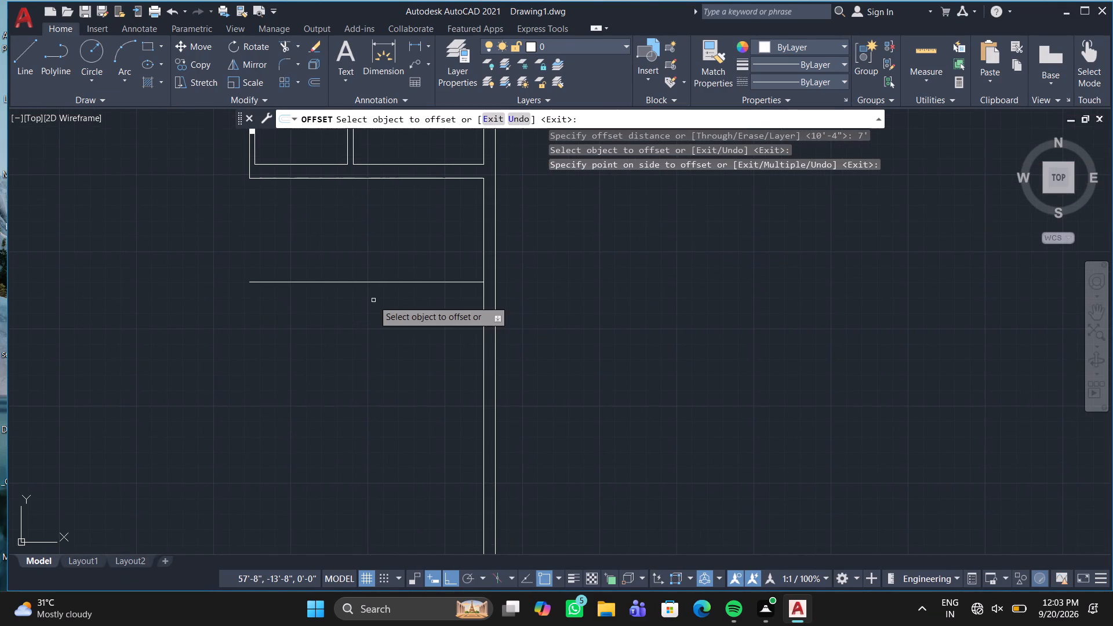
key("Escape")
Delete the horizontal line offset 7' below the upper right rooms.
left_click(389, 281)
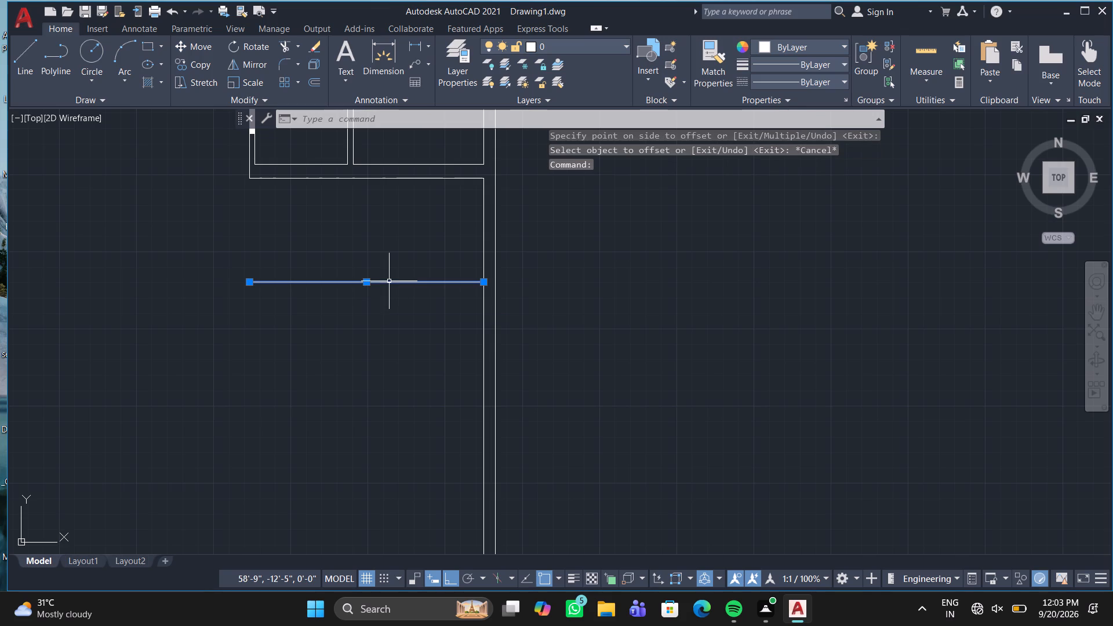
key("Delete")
Offset the bottom wall line of the upper right rooms 10' downward.
key("o")
key("Return")
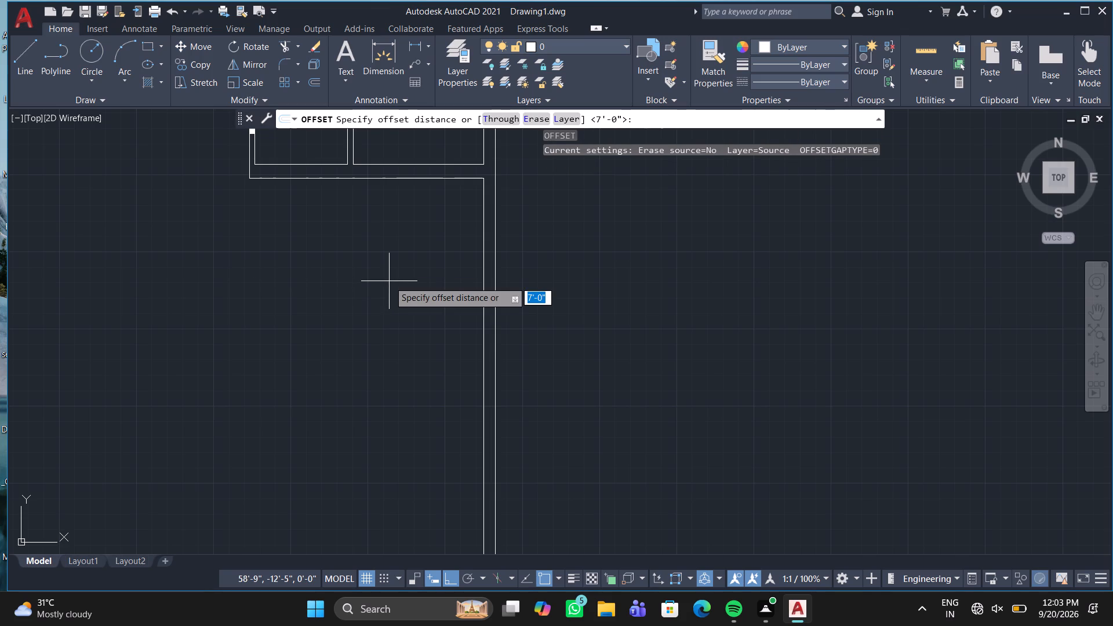
type("10'")
key("Return")
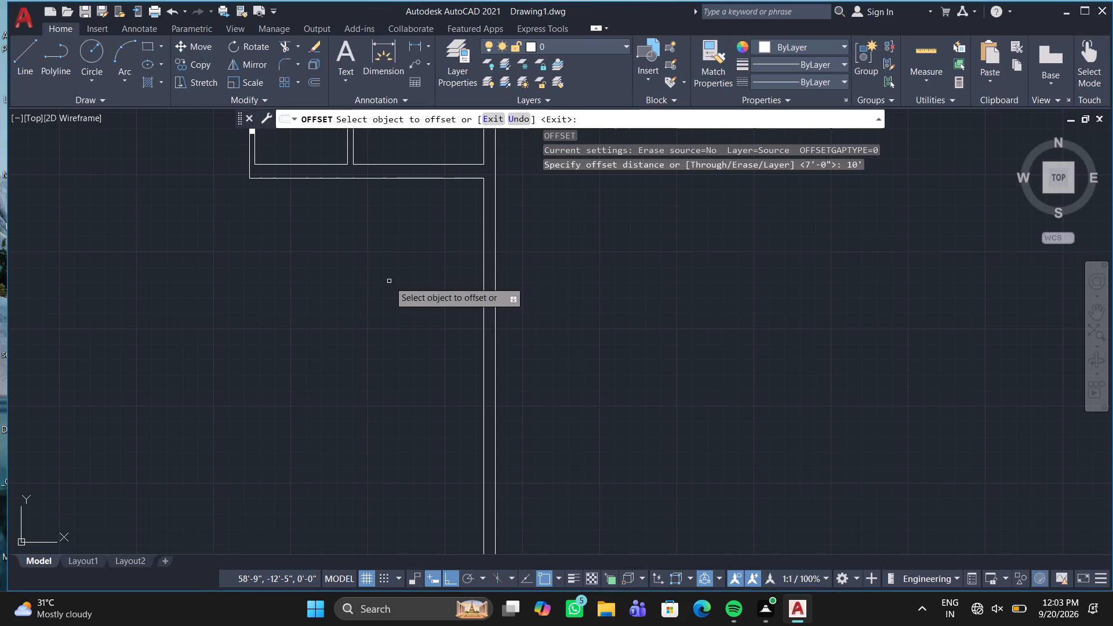
double_click(388, 180)
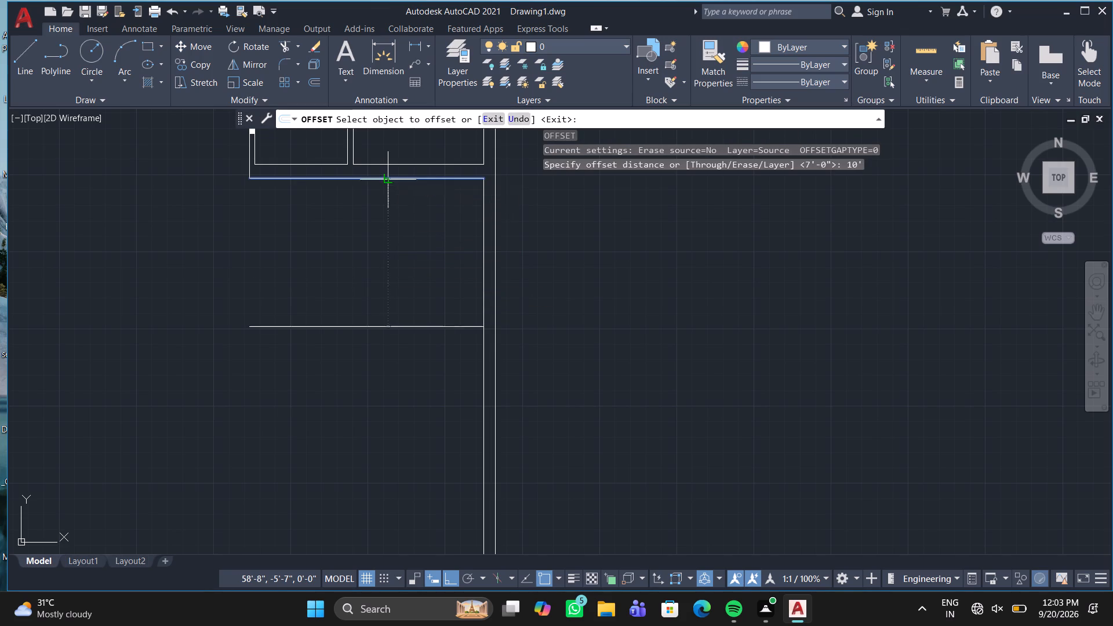
left_click(383, 274)
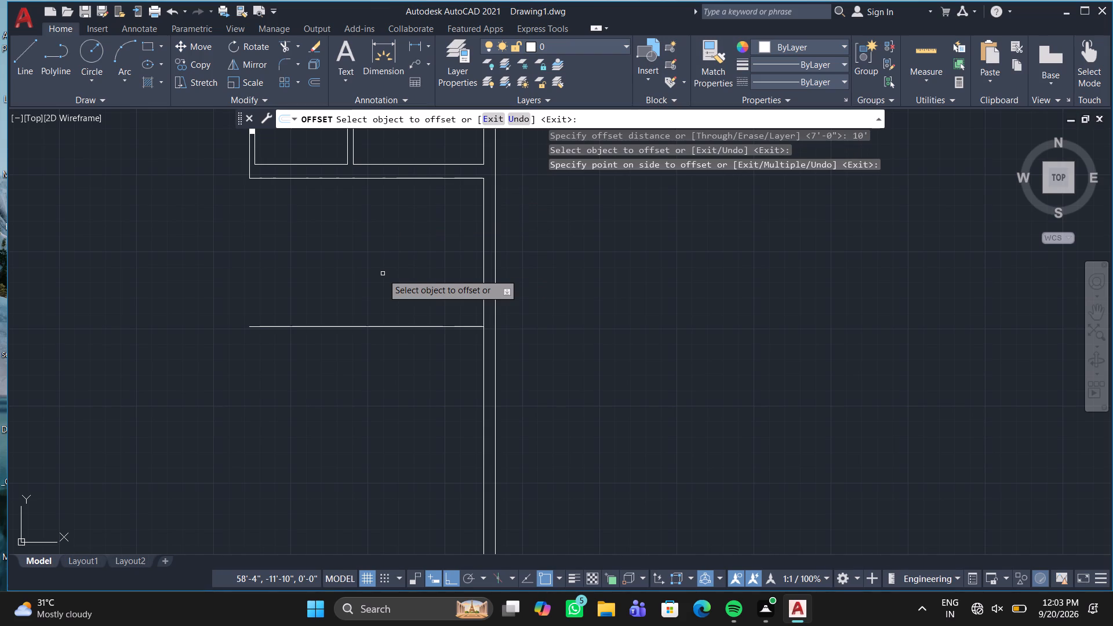
key("space")
Offset the new horizontal line below the upper right rooms 9" downward to form a wall.
key("space")
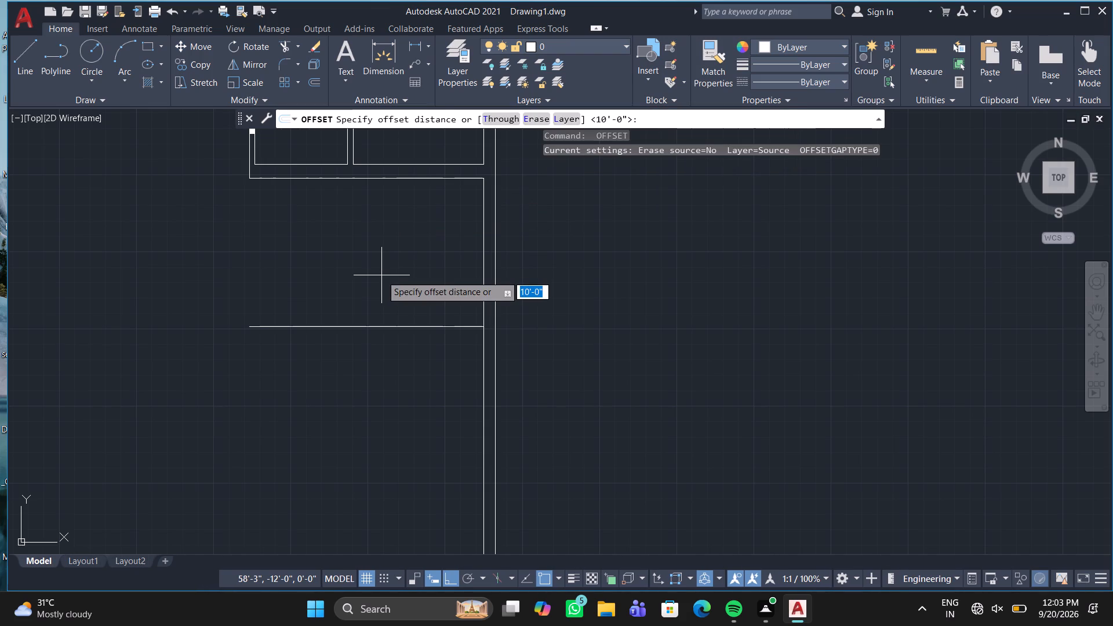
key("9")
key("shift+quotedbl")
key("Return")
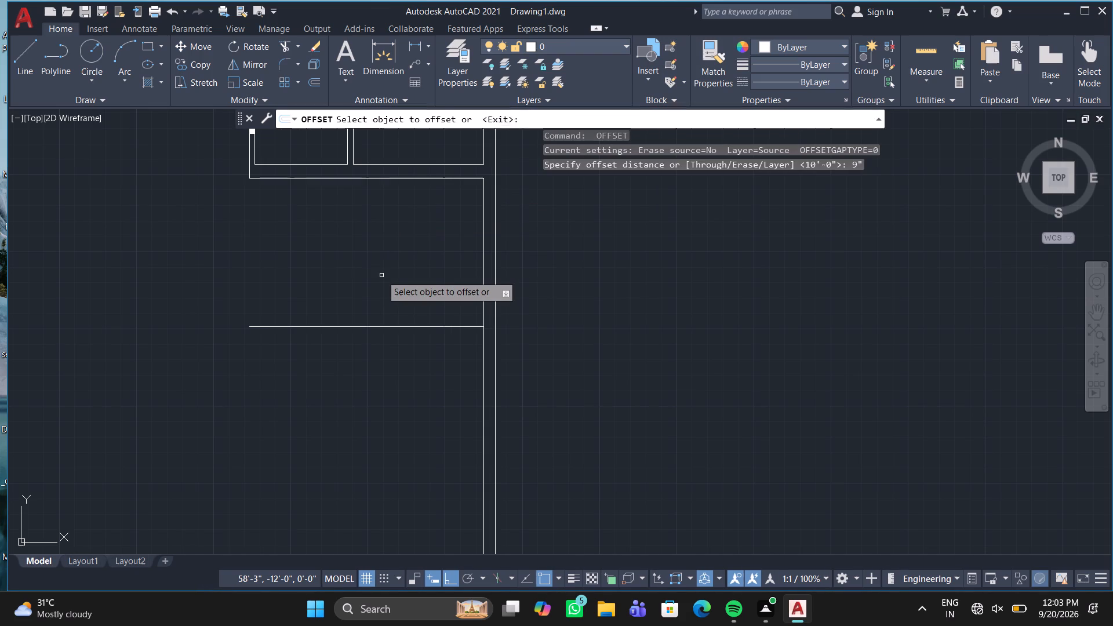
double_click(371, 326)
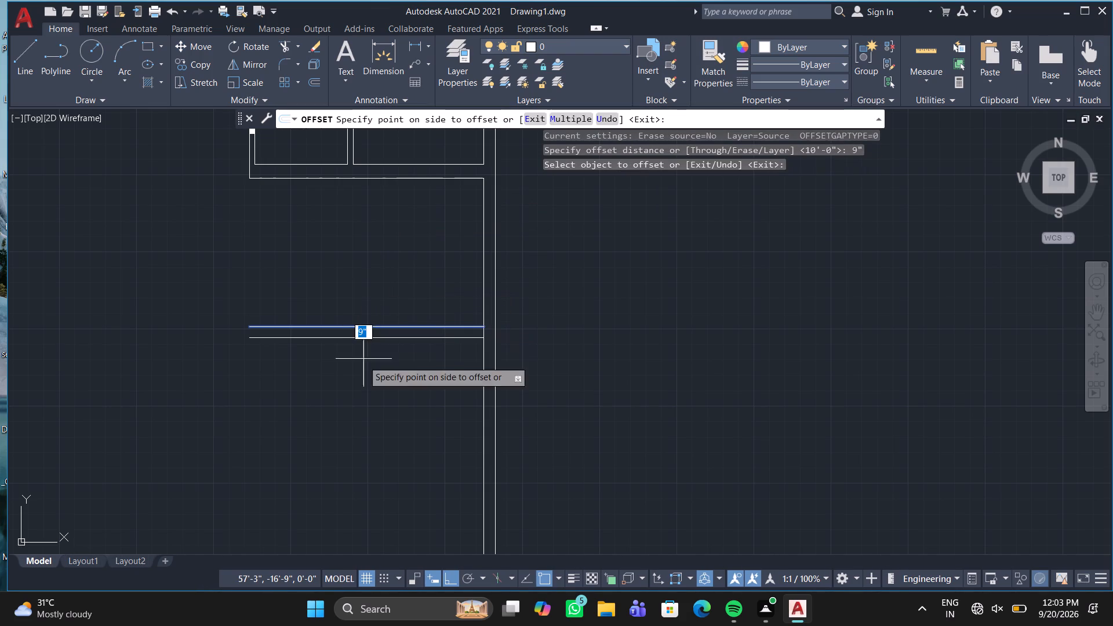
left_click(360, 374)
key("space")
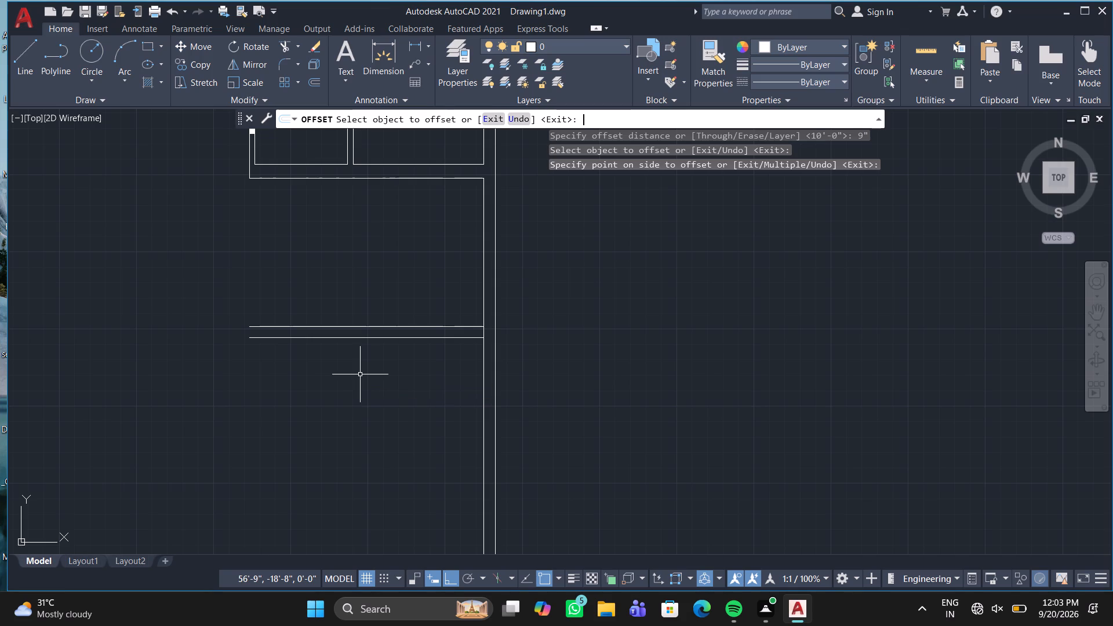
Offset the lower line of the new 9" horizontal wall 10'4" downward.
key("space")
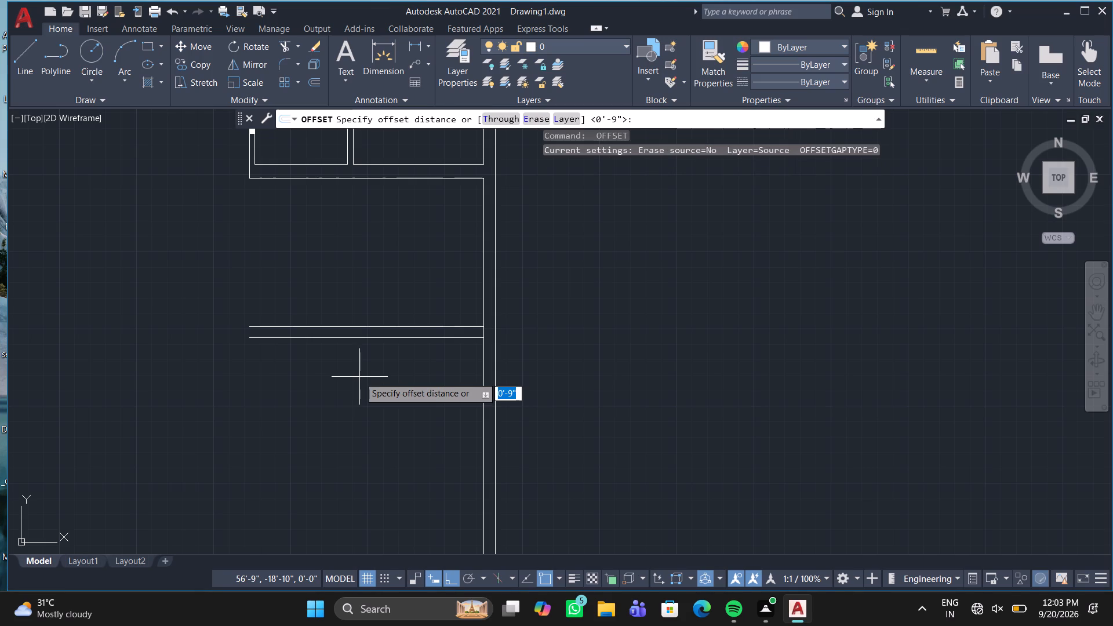
type("10'4")
key("shift+quotedbl")
key("Return")
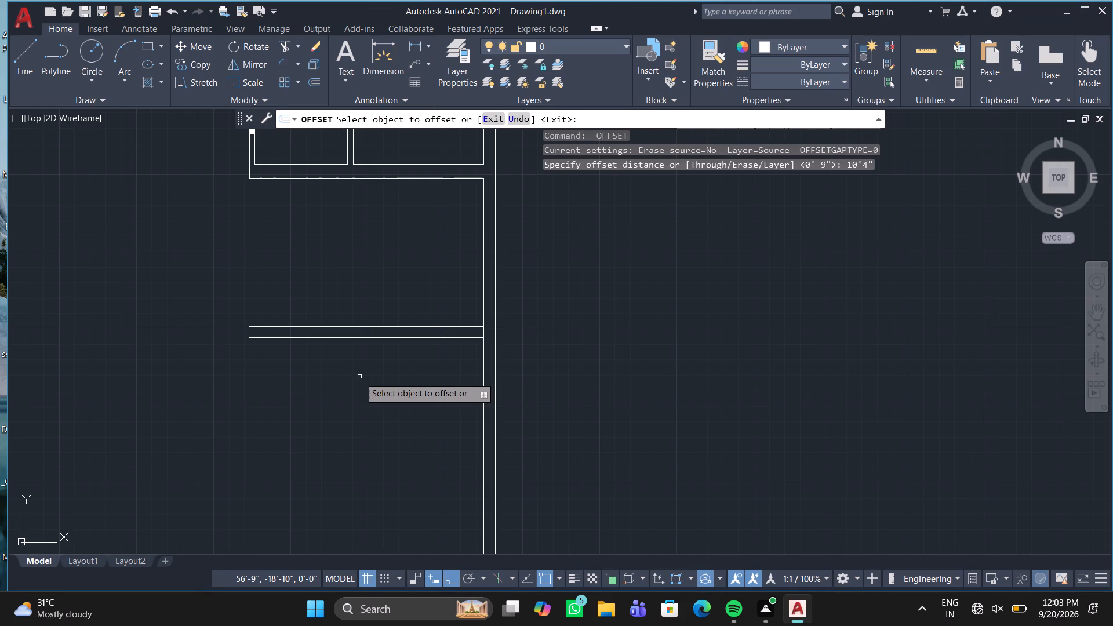
left_click(372, 339)
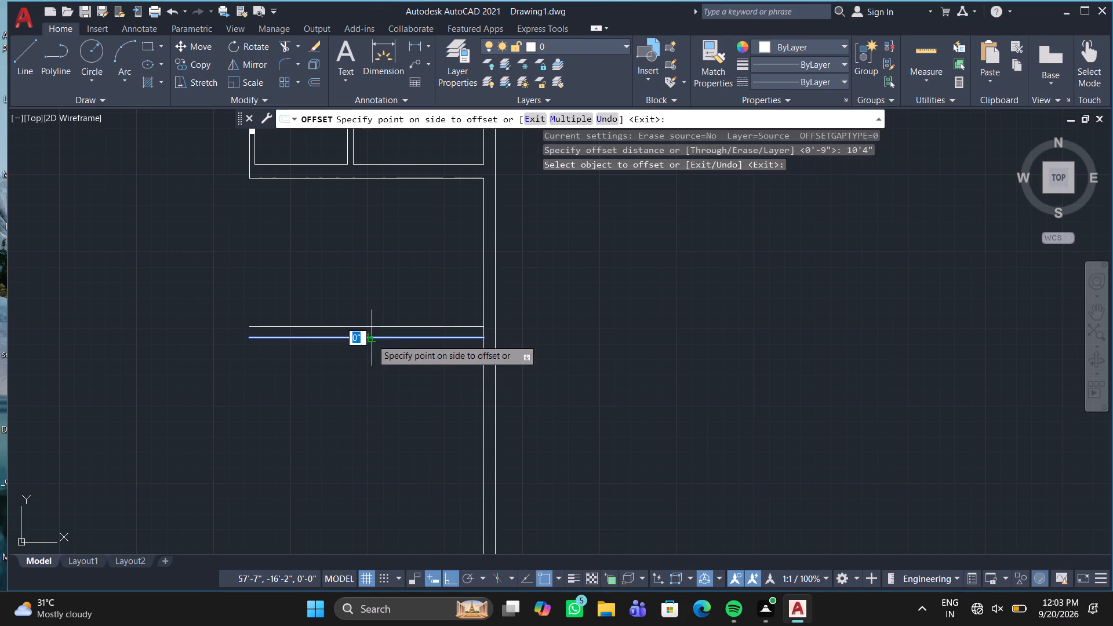
left_click(365, 401)
key("space")
Offset the lowest horizontal line 4.5" downward to form a thin partition wall.
key("space")
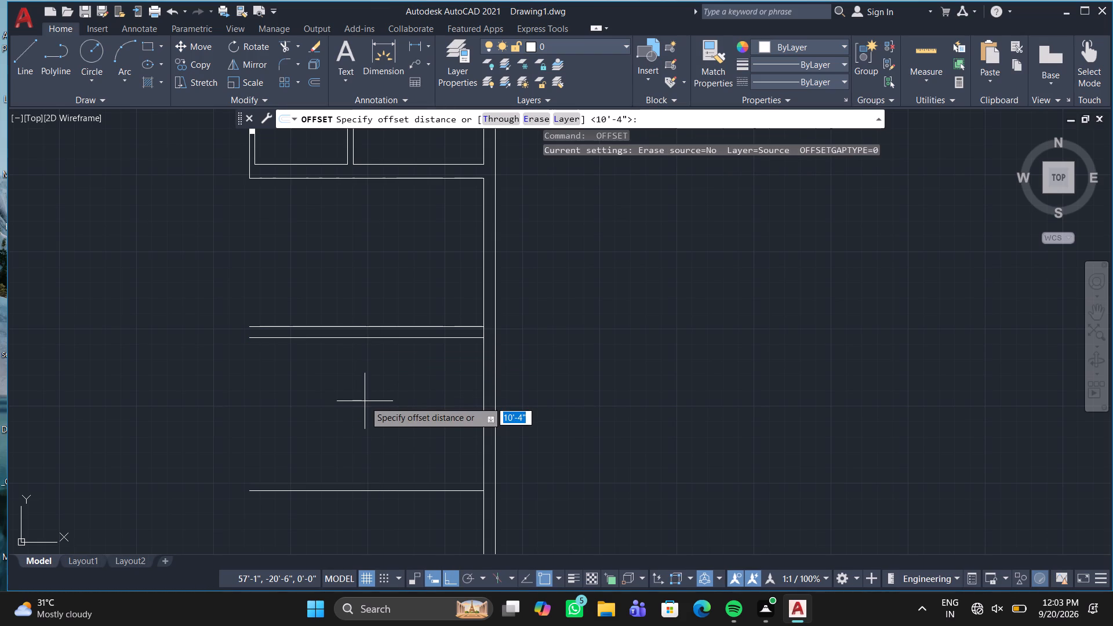
type("4.5")
key("shift+quotedbl")
key("Return")
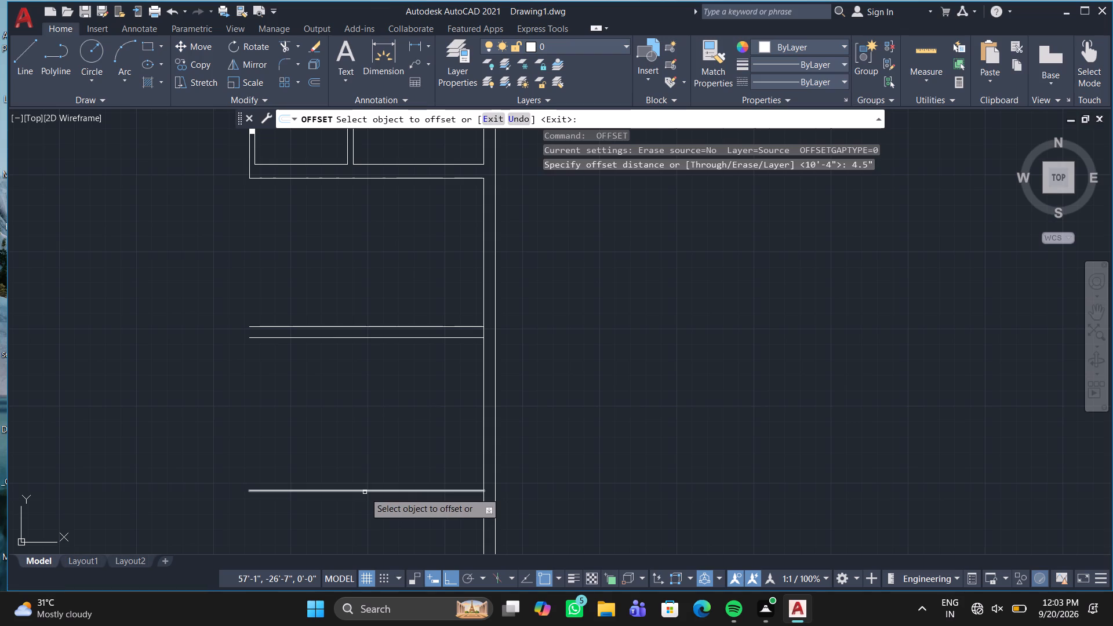
double_click(365, 492)
left_click(365, 501)
key("space")
Offset the thin partition's lower line 9' downward.
key("space")
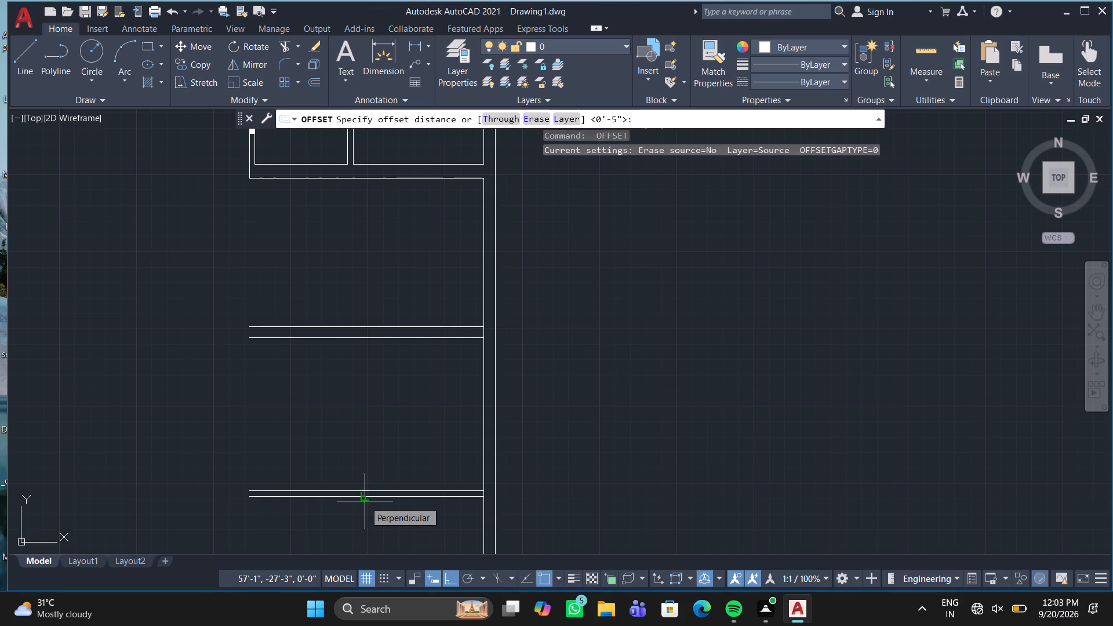
type("9'")
key("Return")
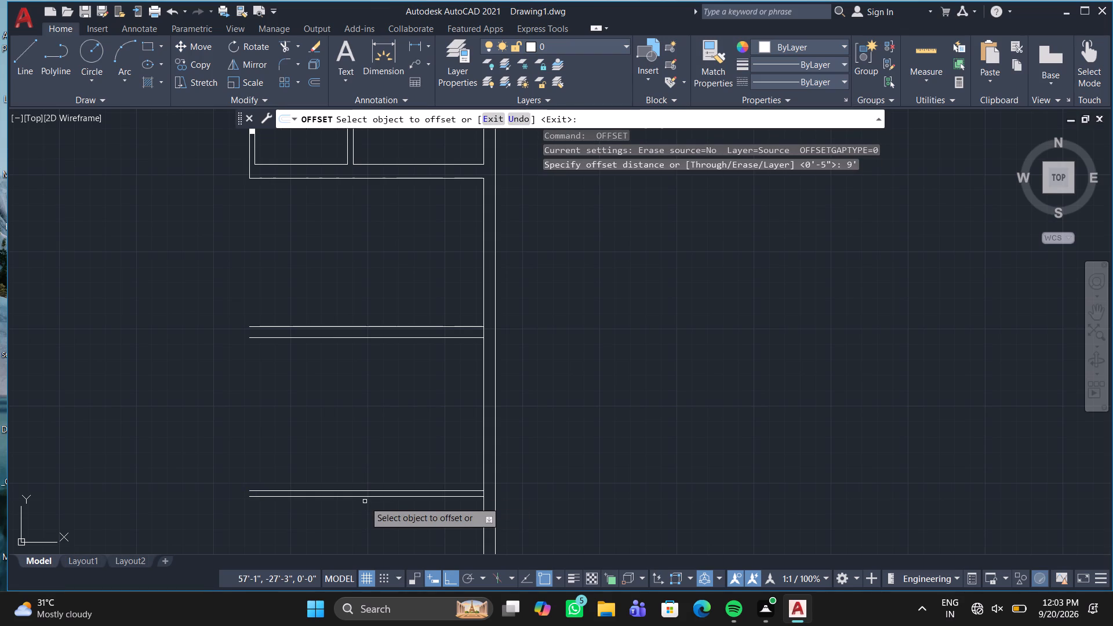
middle_click_drag(365, 502, 459, 299)
left_click(477, 293)
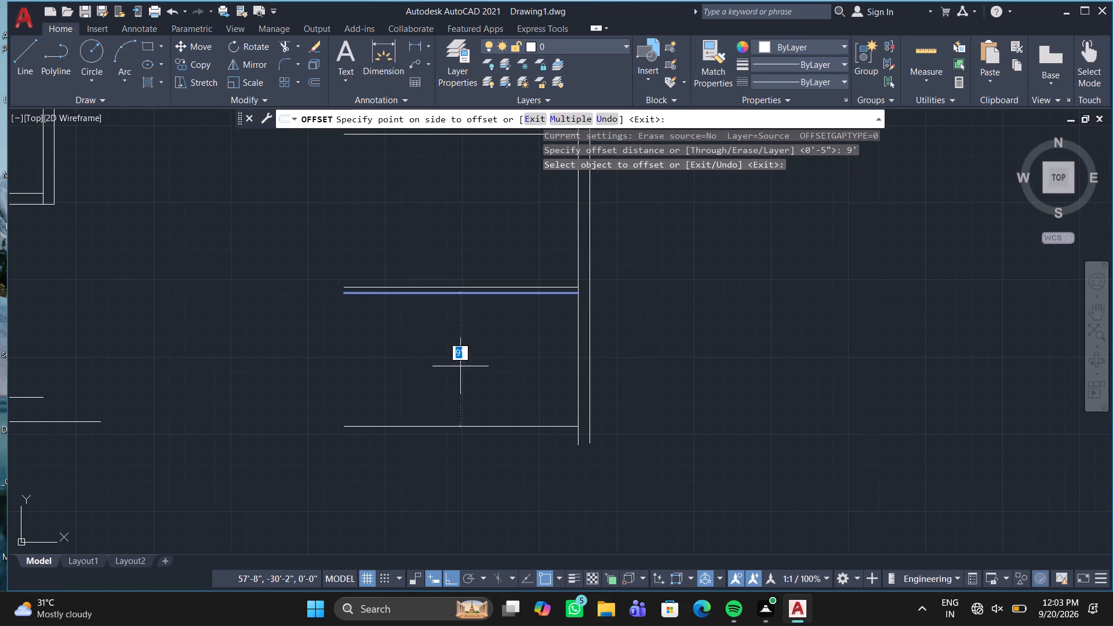
left_click(460, 366)
key("space")
Offset the lowest horizontal line 9" downward to form the bottom outer wall.
key("space")
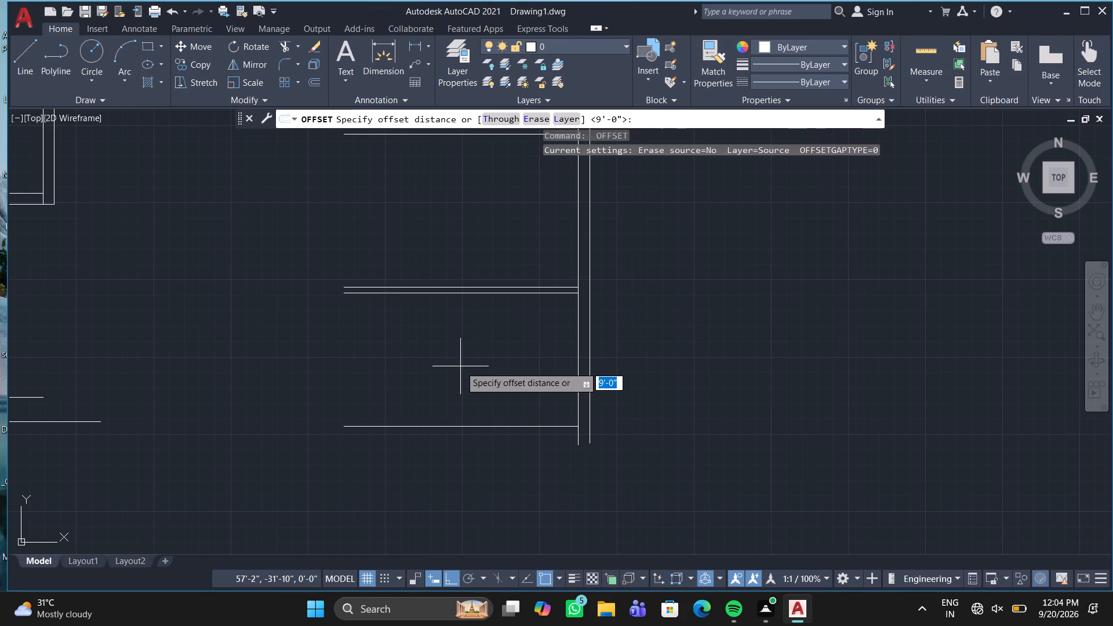
key("9")
key("shift+quotedbl")
key("Return")
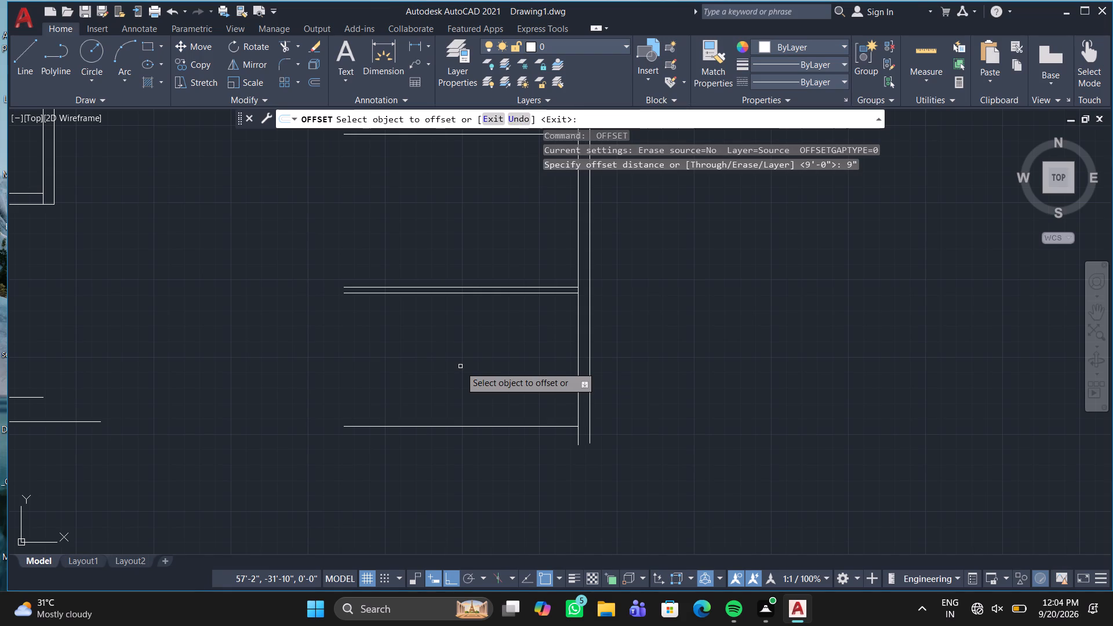
double_click(457, 426)
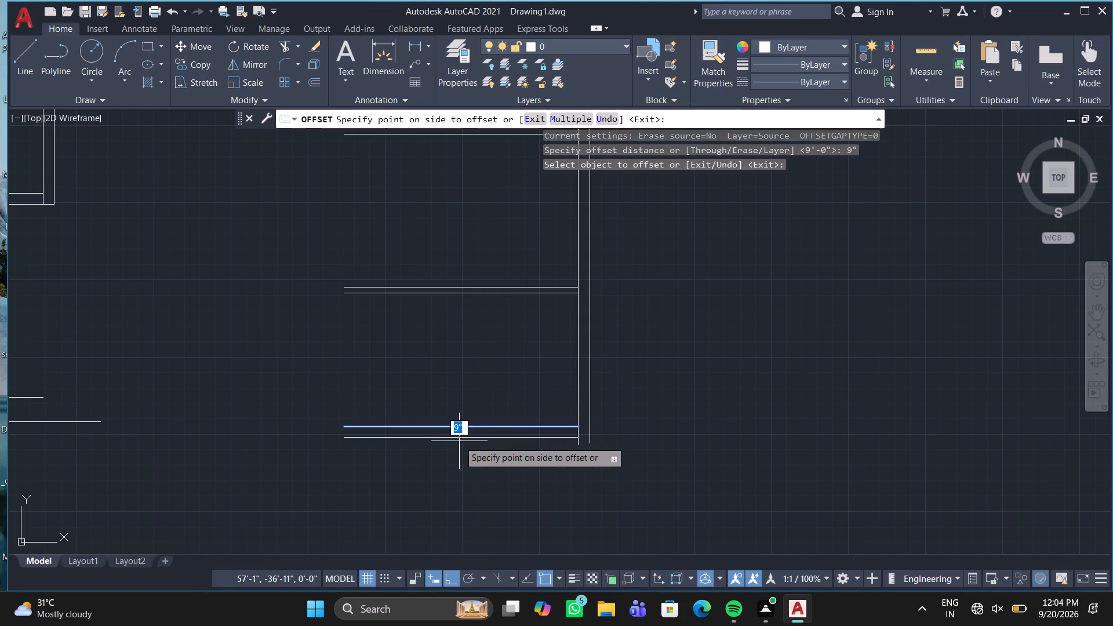
left_click(459, 441)
key("Escape")
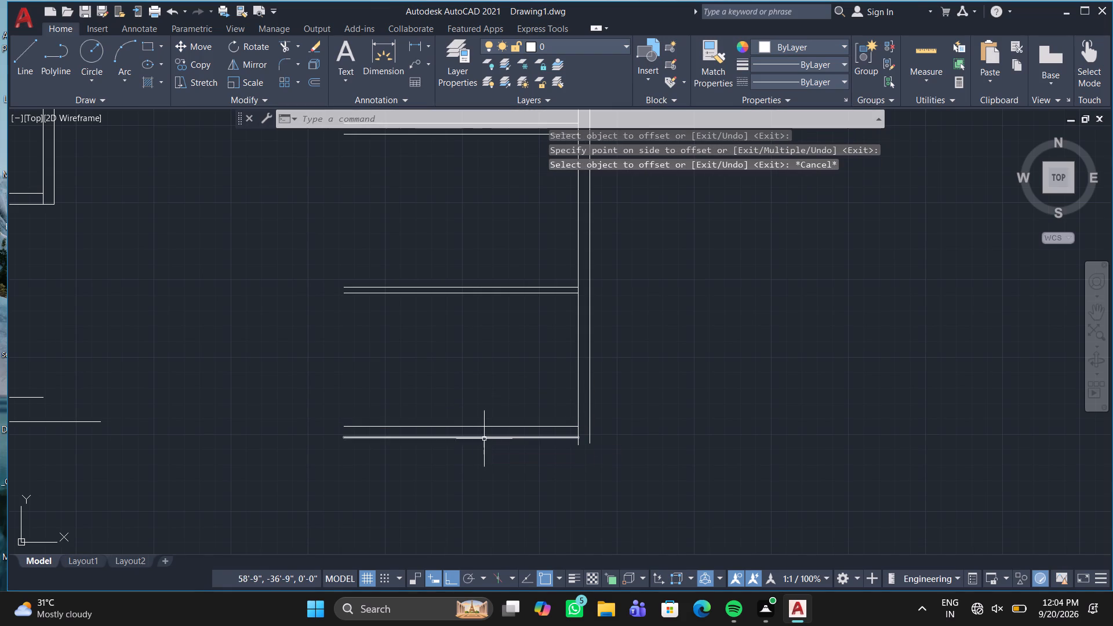
Stretch the end of the bottom outer wall line to meet the outer line of the right-hand wall.
left_click(485, 438)
scroll(590, 439, "up", 3)
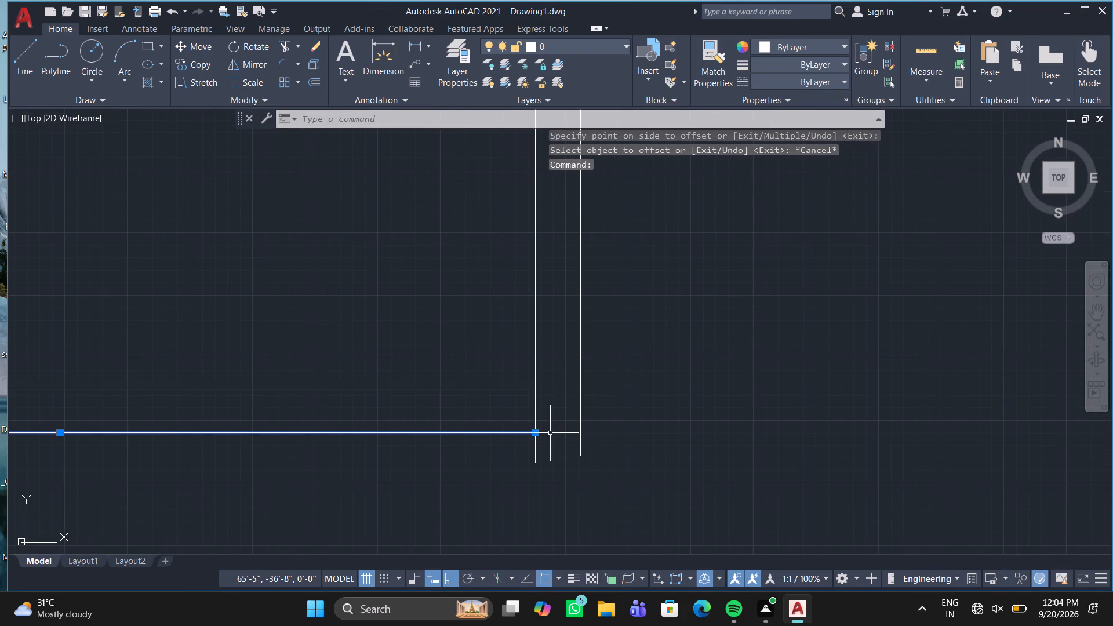
left_click(533, 436)
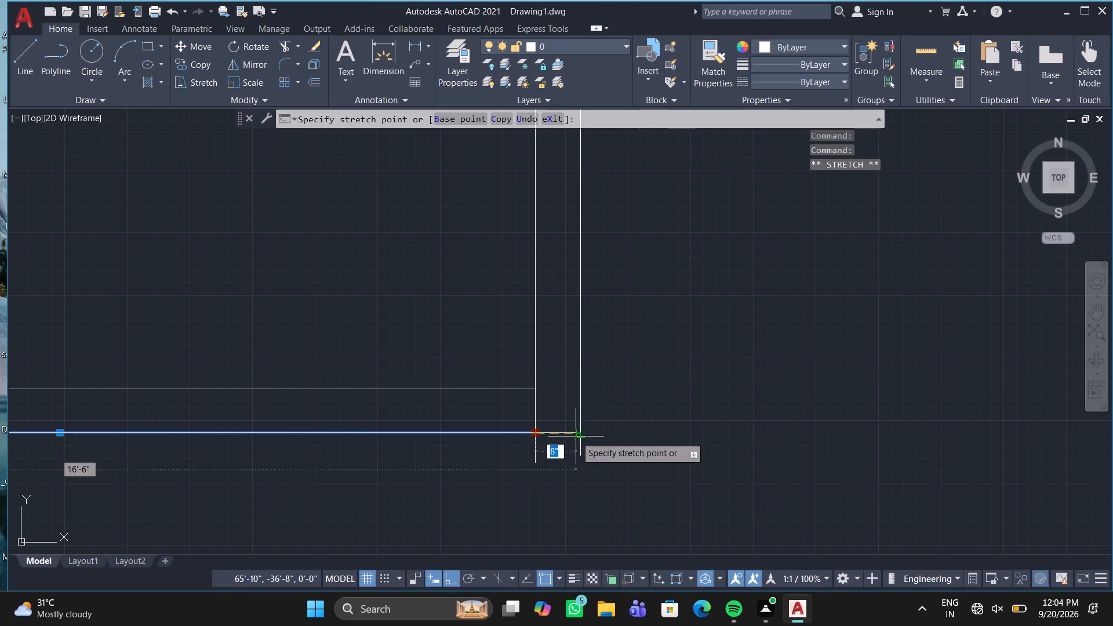
left_click(579, 436)
key("Escape")
Trim the overhanging vertical wall line ends at the bottom right corner to form a clean outer wall corner.
type("tr")
key("Return")
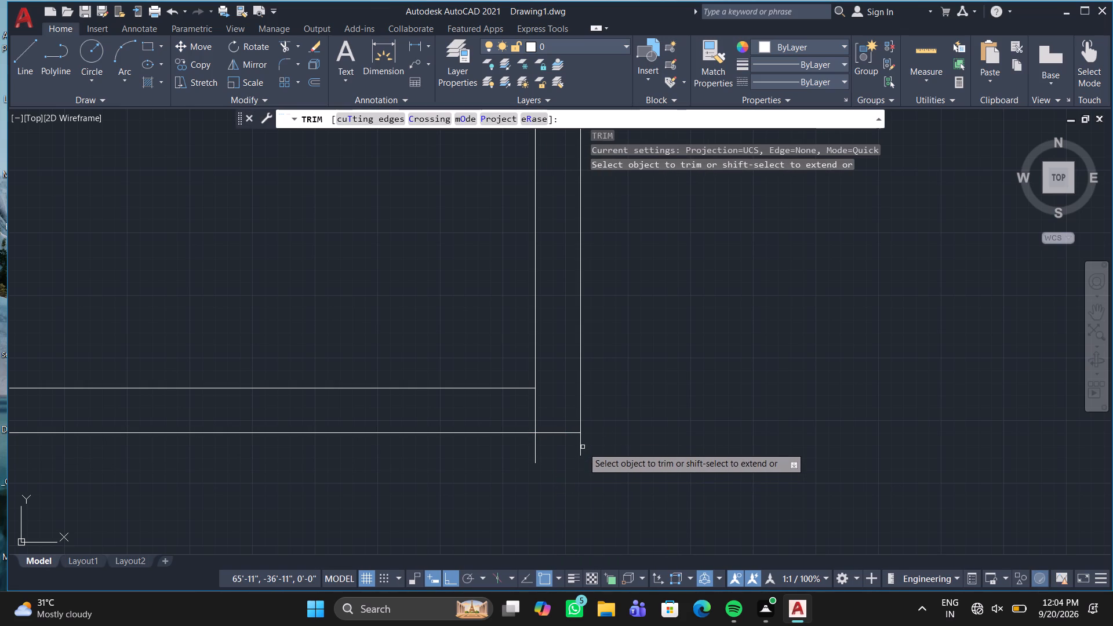
left_click(583, 447)
left_click_drag(573, 444, 513, 444)
left_click_drag(577, 447, 596, 437)
left_click_drag(532, 412, 546, 410)
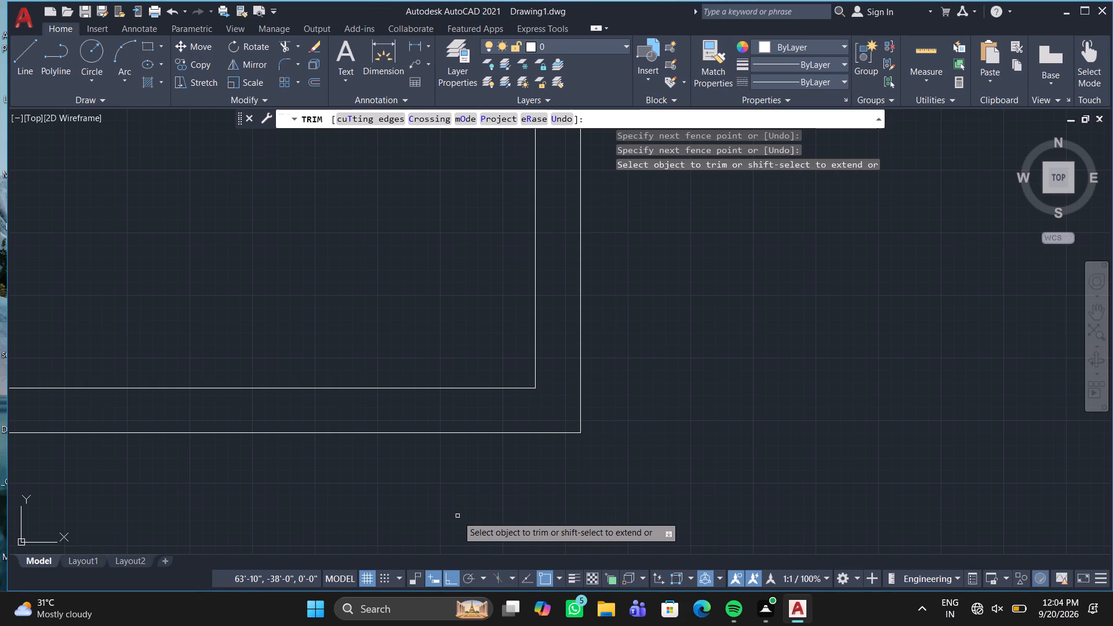
Trim the right-hand wall's inner line where the thin partition and the 9" horizontal wall above it join.
scroll(457, 516, "down", 1)
middle_click_drag(457, 516, 760, 517)
scroll(769, 516, "down", 2)
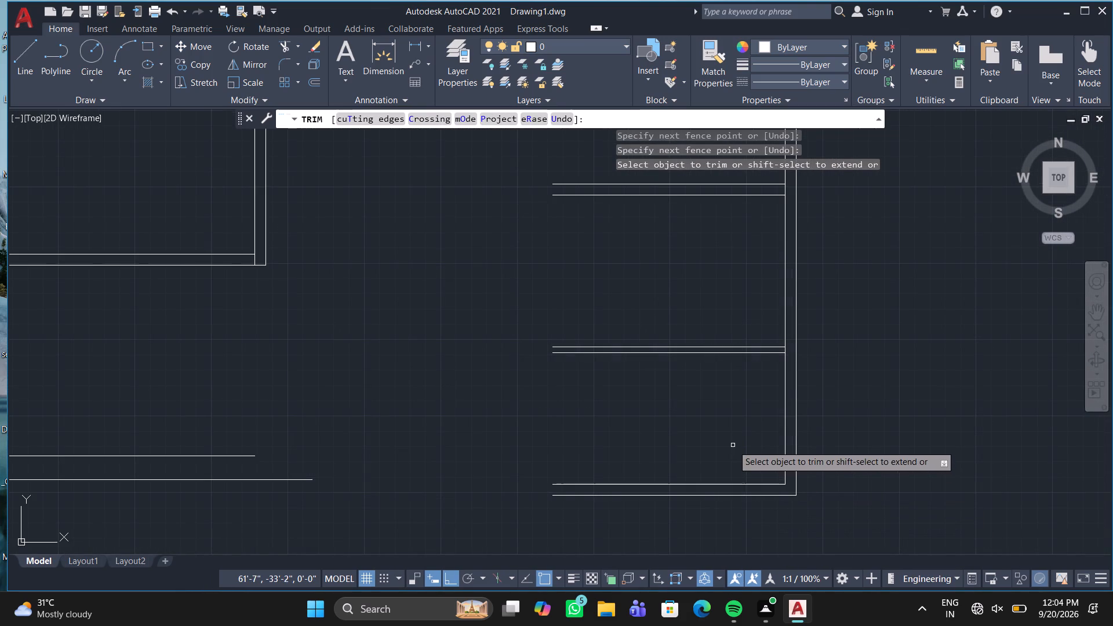
scroll(782, 349, "up", 3)
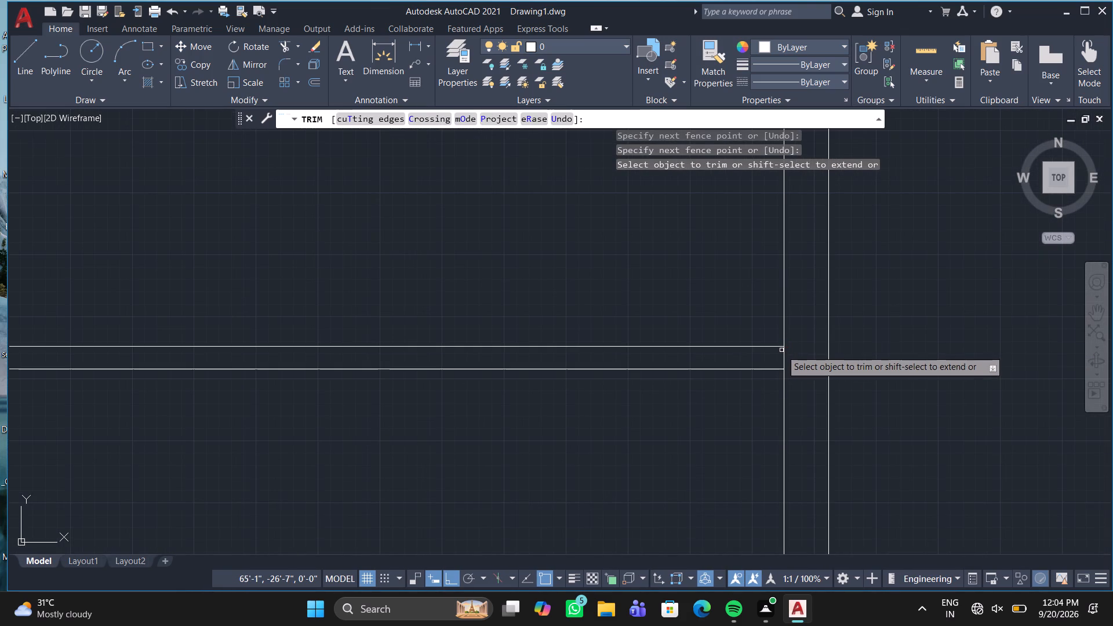
left_click_drag(781, 354, 791, 355)
left_click(801, 354)
scroll(784, 306, "down", 2)
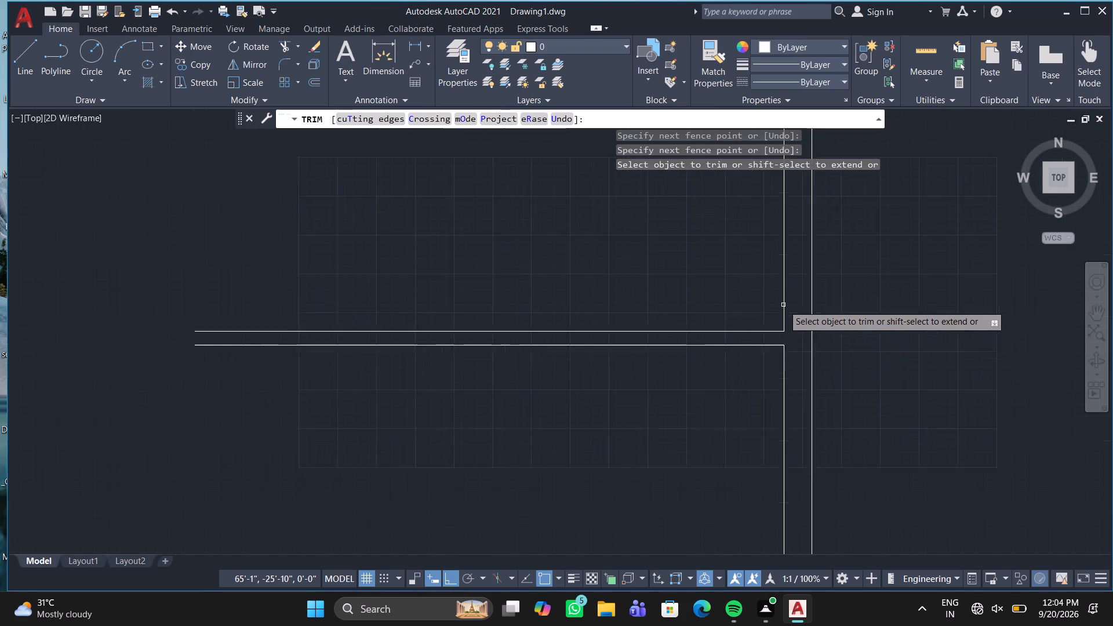
middle_click_drag(754, 294, 724, 461)
scroll(747, 240, "up", 1)
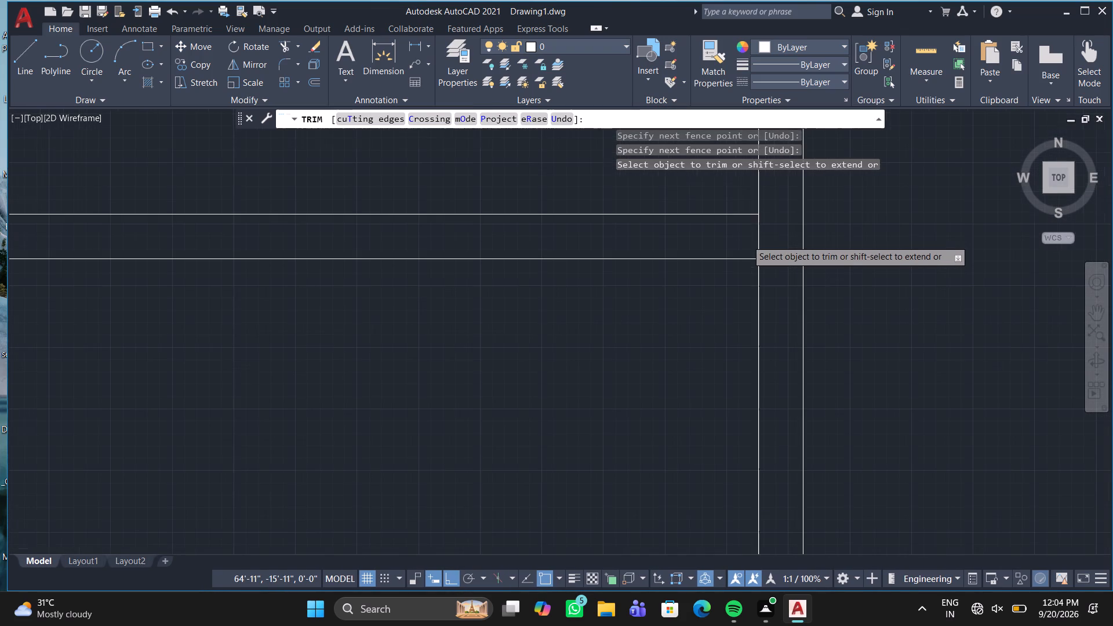
scroll(747, 240, "up", 1)
left_click(759, 235)
scroll(737, 361, "down", 3)
scroll(688, 383, "down", 1)
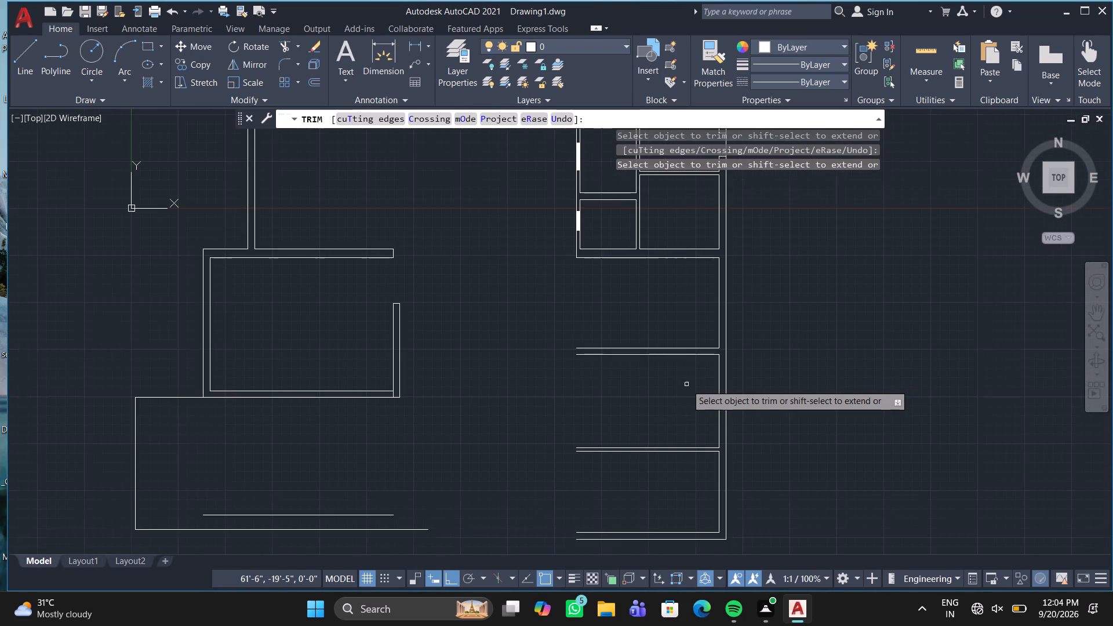
key("Escape")
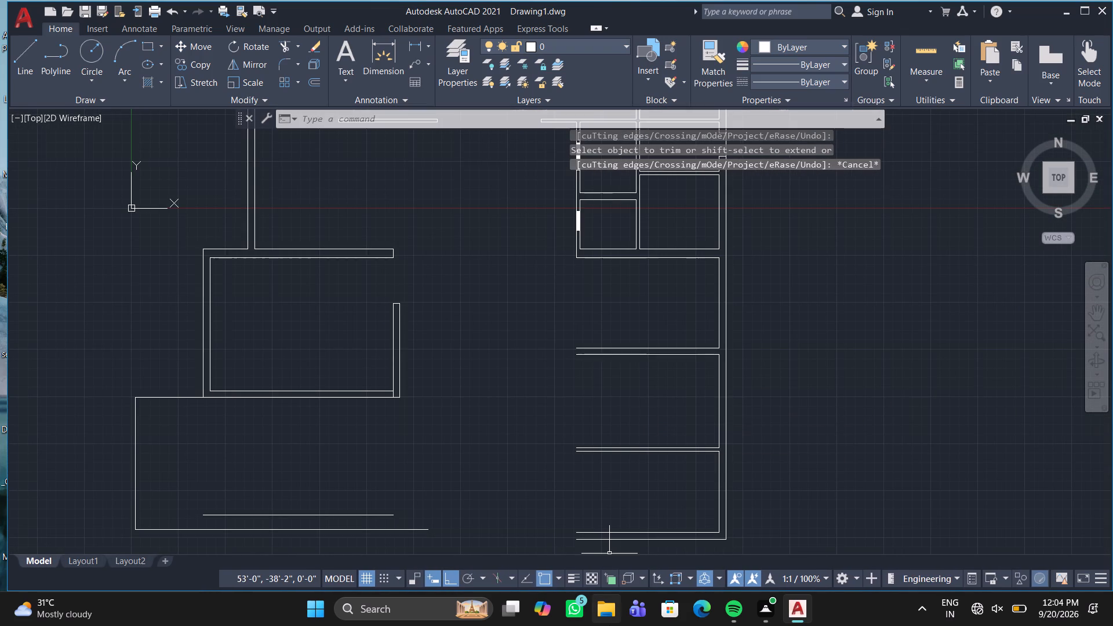
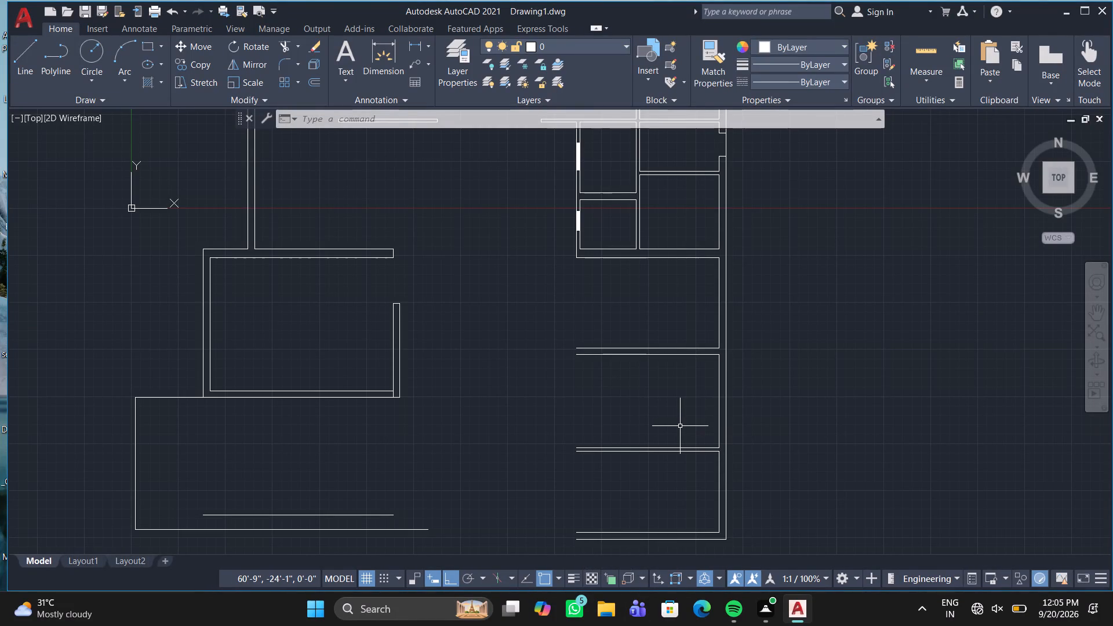
Offset the inner line of the right-hand outer wall 6'11" to the left within the middle lower room.
key("o")
key("Return")
type("6'")
type("11")
key("shift+quotedbl")
key("Return")
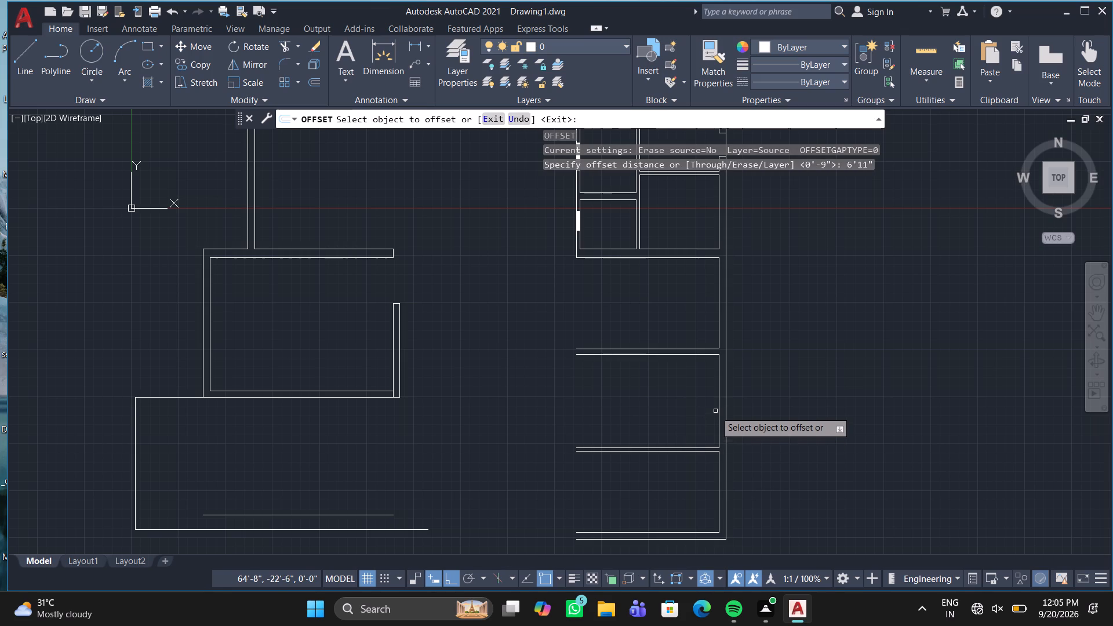
left_click(719, 404)
left_click(673, 403)
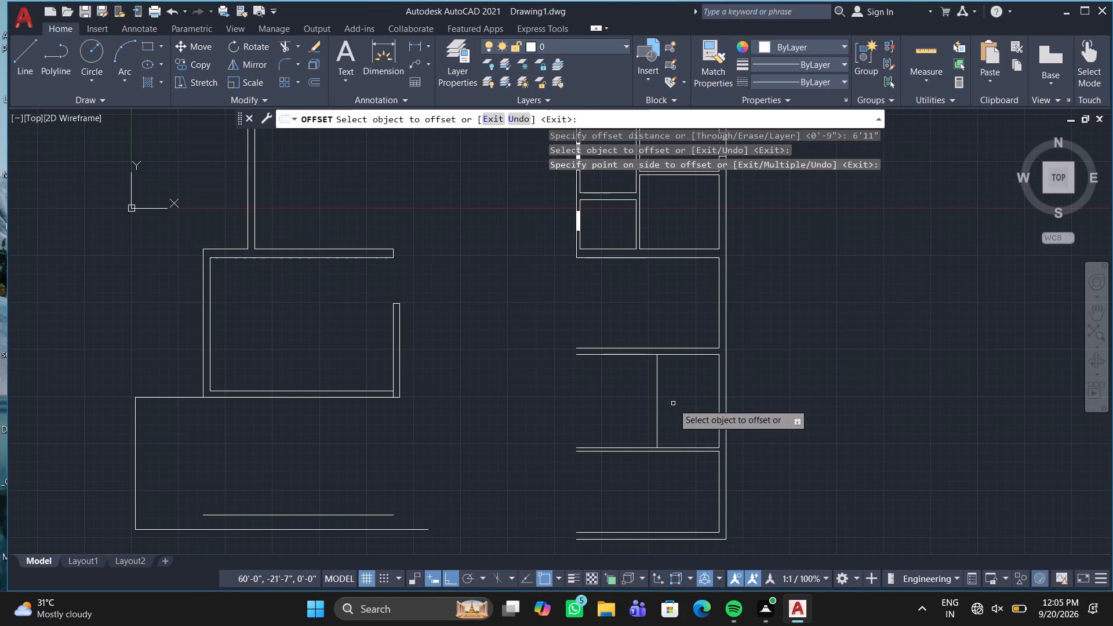
Offset the new vertical line 4.5" to the left to form a thin vertical partition.
key("space")
key("space")
type("4.5\"")
key("Return")
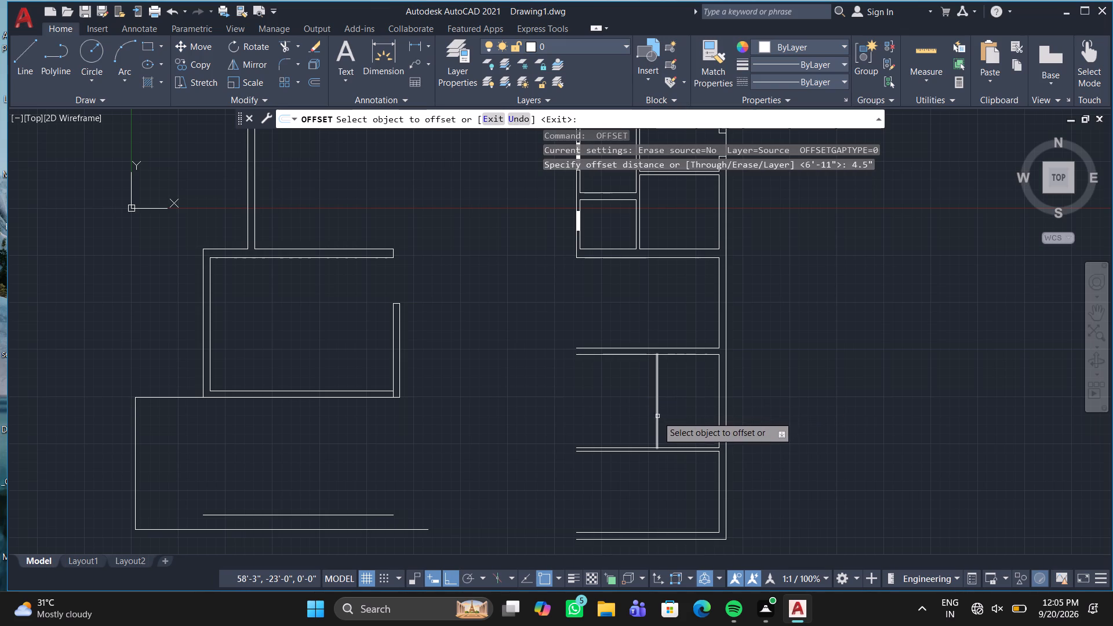
left_click(657, 416)
left_click(592, 432)
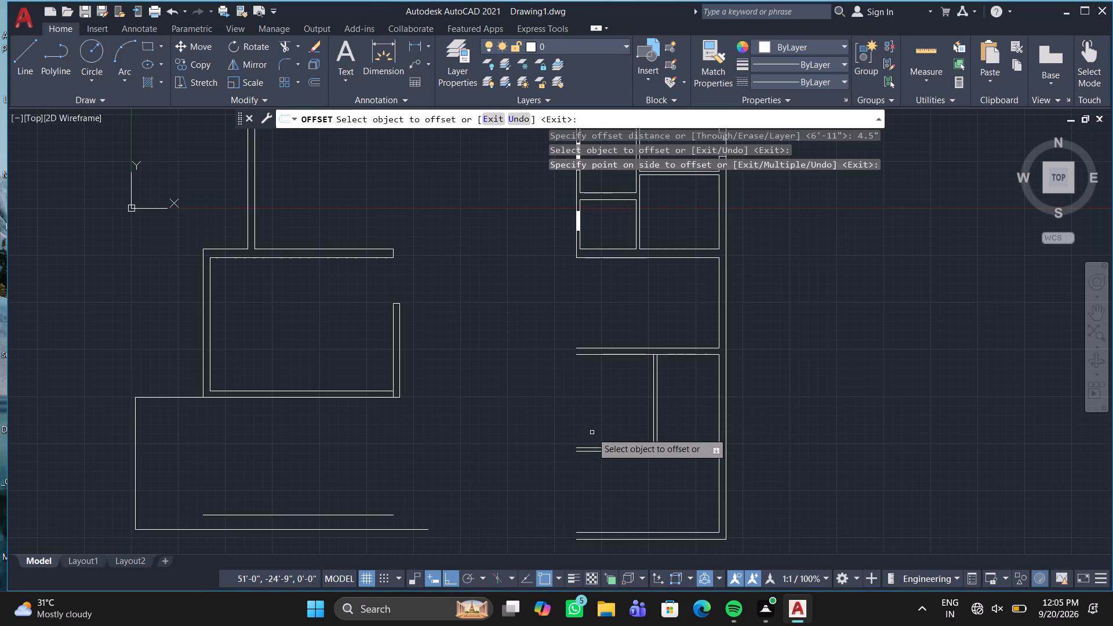
key("space")
Stretch the lower end of the partition's left line down to the inner line of the bottom outer wall.
middle_click_drag(594, 435, 594, 434)
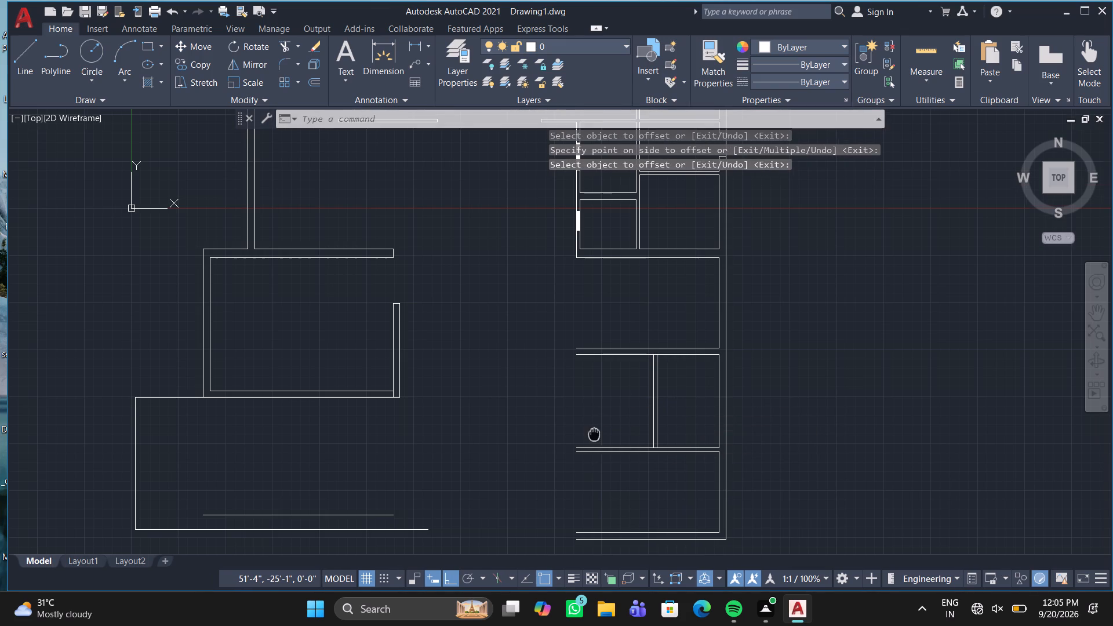
middle_click_drag(594, 434, 599, 370)
scroll(661, 387, "up", 3)
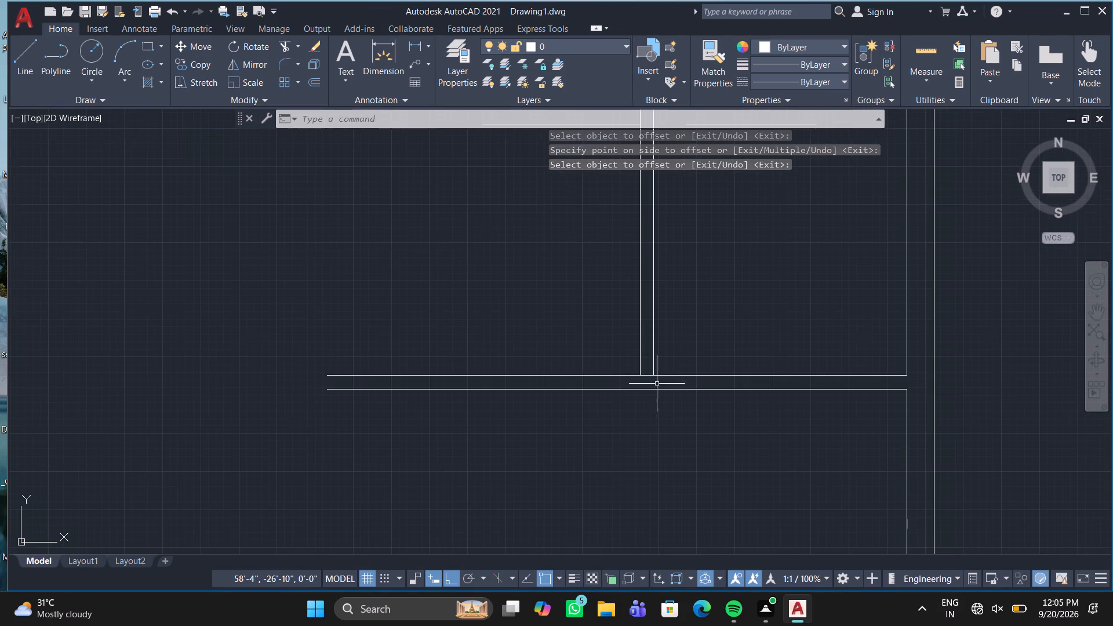
left_click(641, 363)
left_click(641, 376)
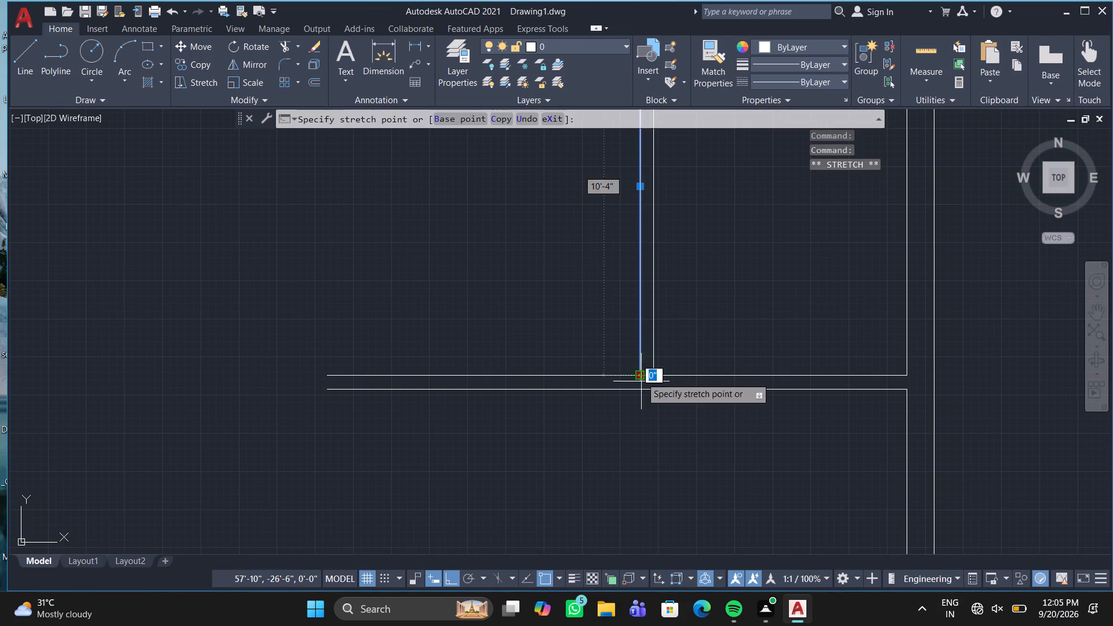
middle_click_drag(644, 439, 709, 262)
scroll(644, 439, "down", 1)
scroll(681, 359, "up", 1)
middle_click_drag(707, 450, 776, 304)
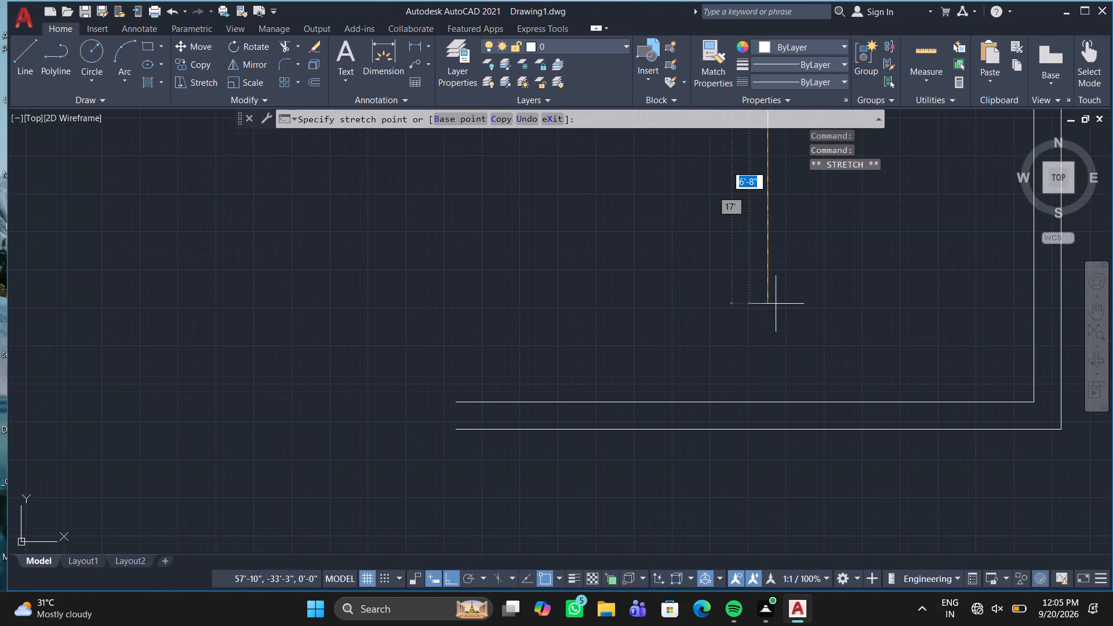
left_click(768, 405)
Stretch the lower end of the partition's right line down to the inner line of the bottom outer wall.
scroll(792, 339, "down", 2)
middle_click_drag(792, 339, 780, 405)
scroll(764, 322, "up", 2)
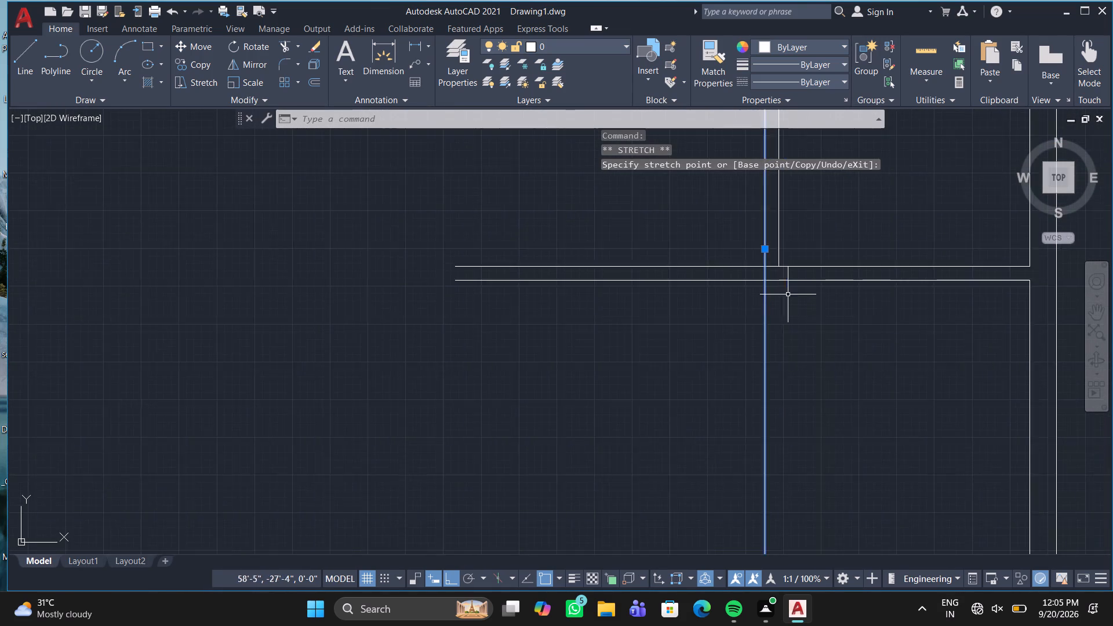
scroll(792, 293, "up", 1)
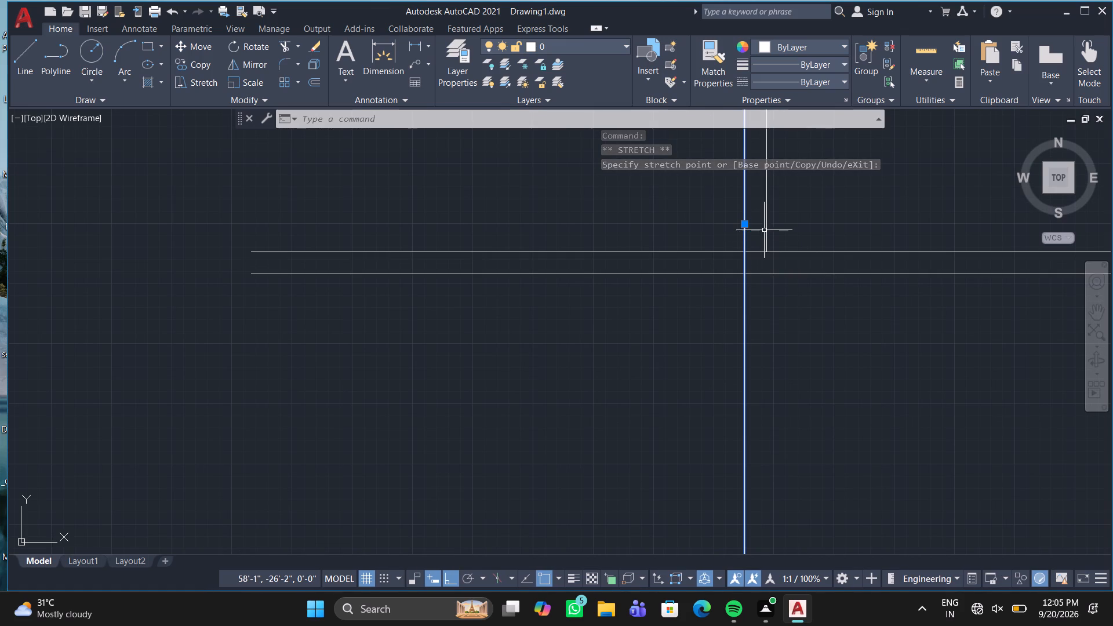
left_click(767, 228)
left_click(769, 253)
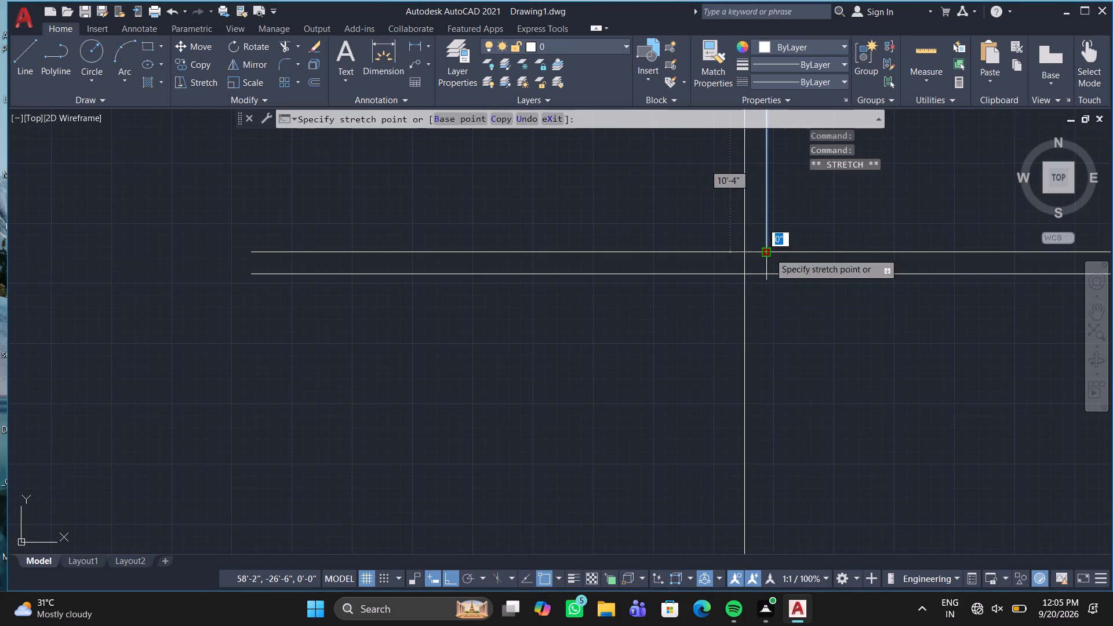
scroll(768, 338, "down", 1)
middle_click_drag(770, 339, 798, 256)
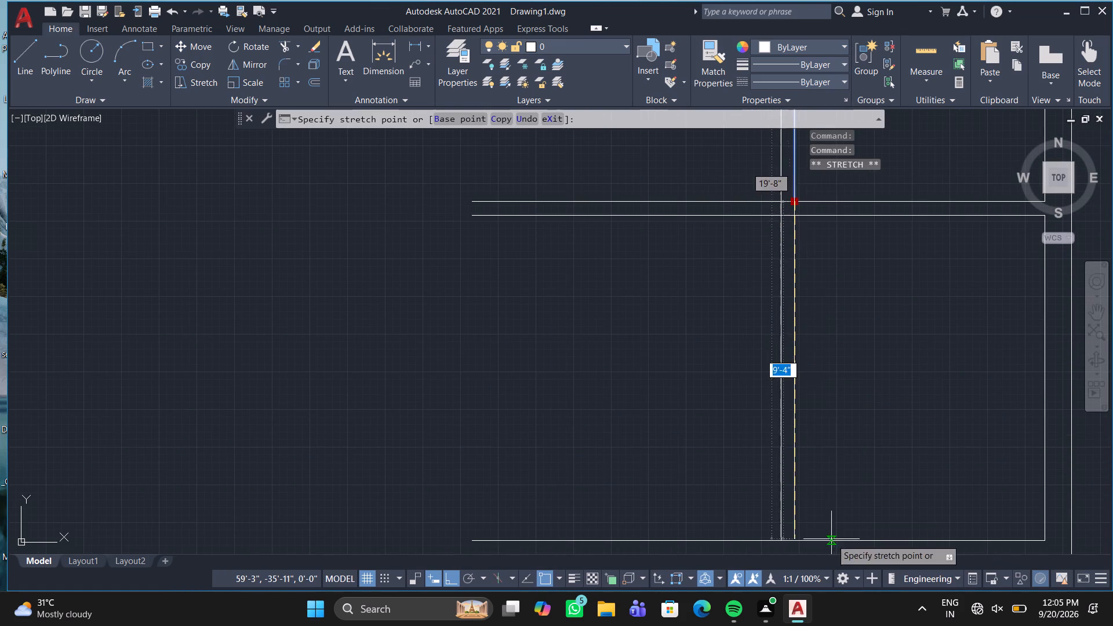
middle_click_drag(831, 539, 841, 396)
left_click(805, 402)
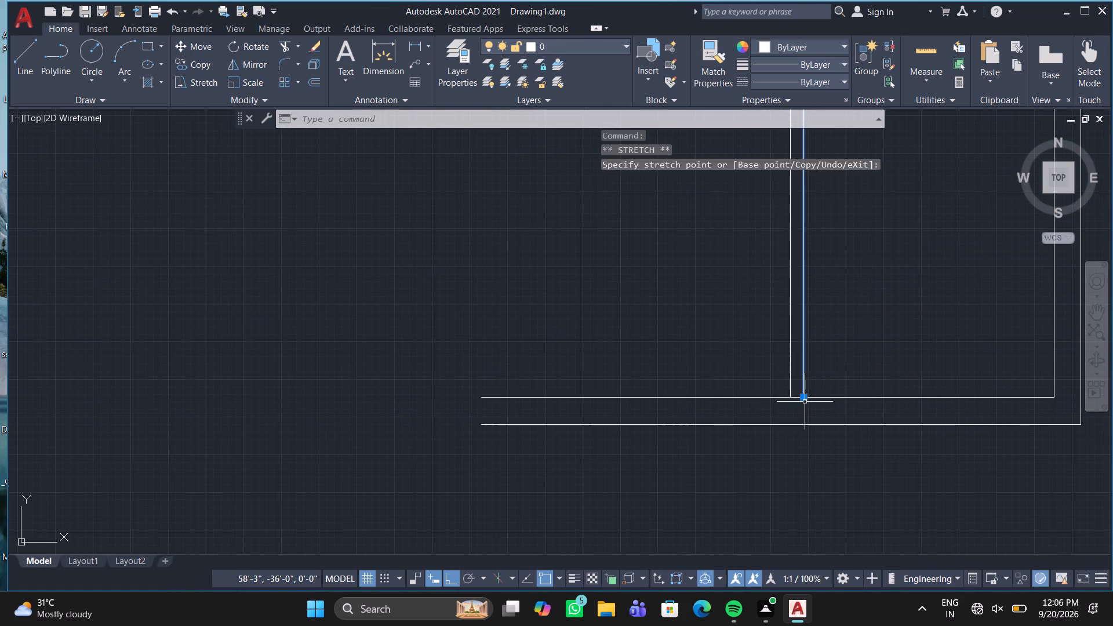
key("Escape")
Trim both lines of the thin horizontal partition where they extend left of the new vertical partition.
scroll(700, 443, "down", 1)
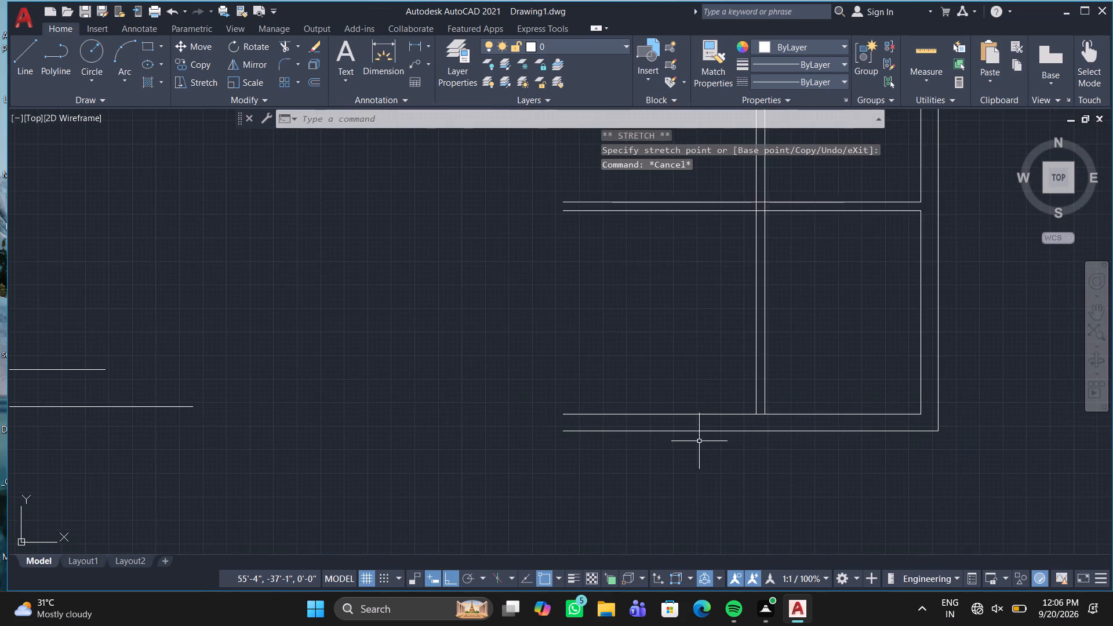
scroll(699, 441, "down", 1)
middle_click_drag(699, 441, 702, 508)
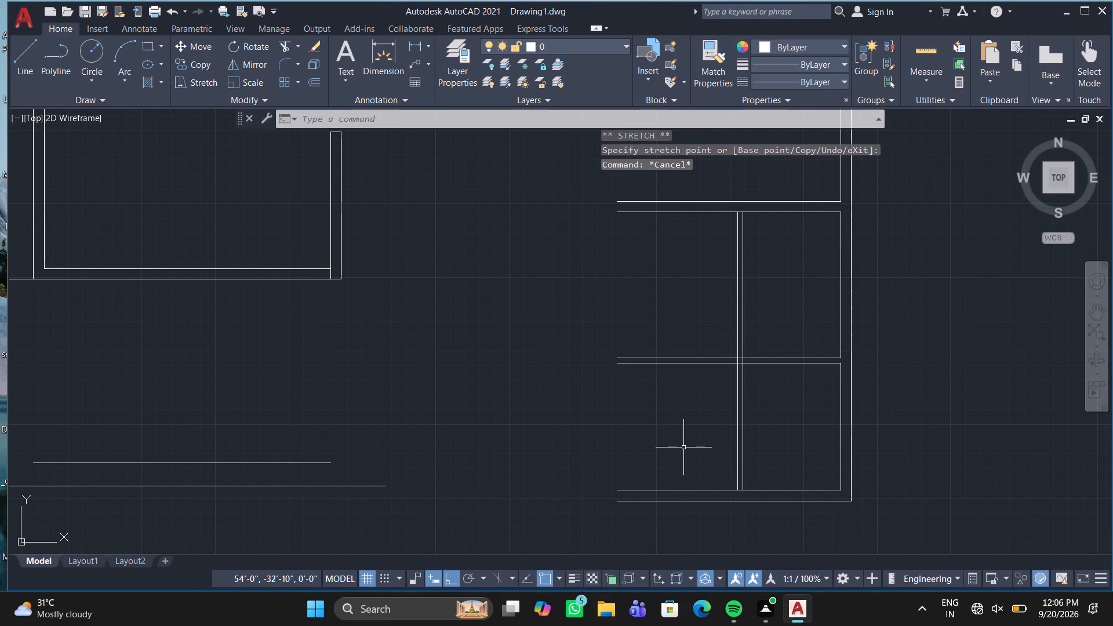
key("t")
key("r")
key("Return")
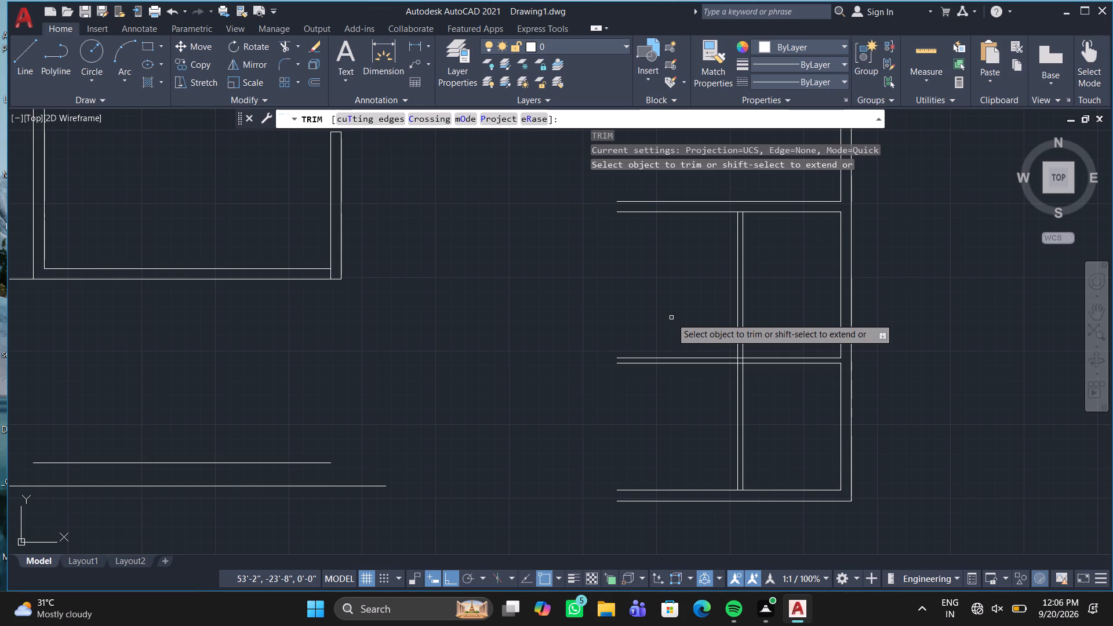
left_click_drag(671, 318, 664, 391)
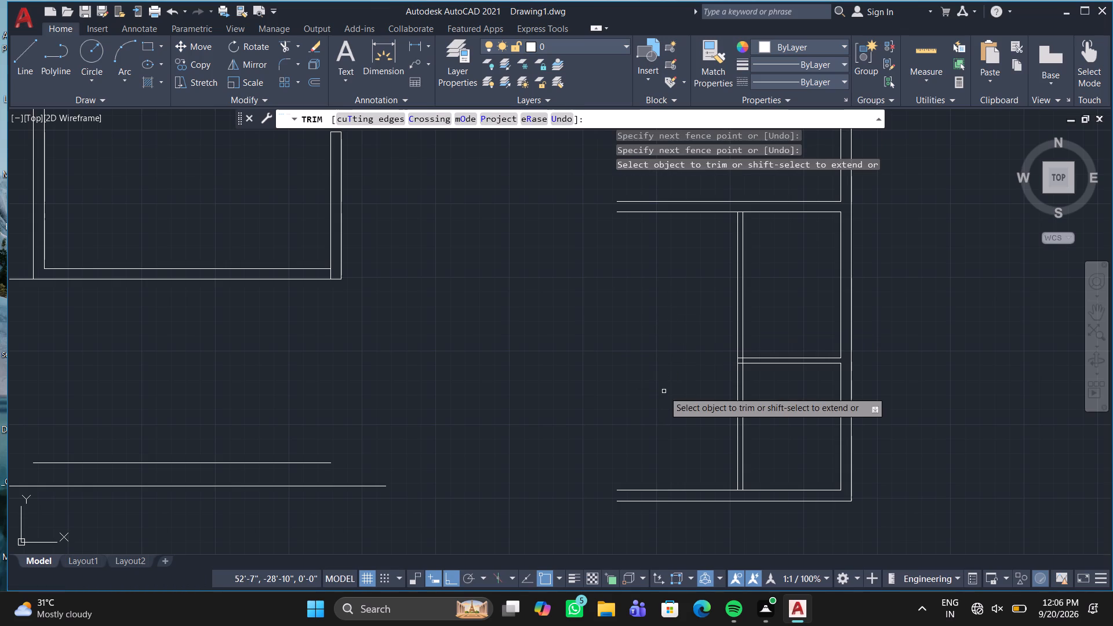
key("Escape")
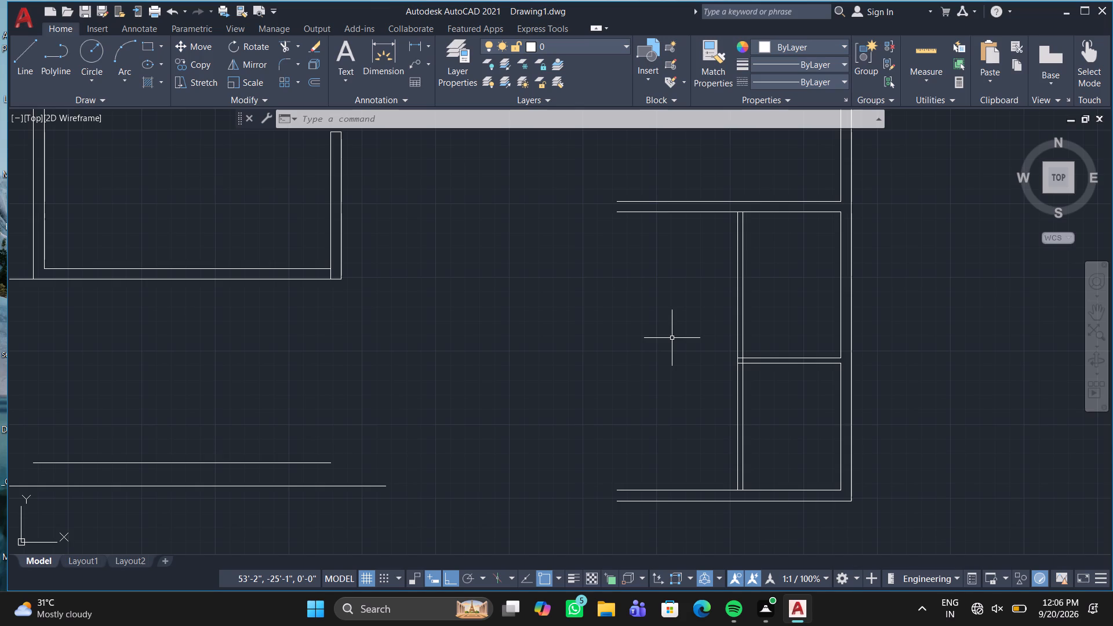
Draw a short vertical line across the thin horizontal partition, a little to the right of the vertical partition.
key("l")
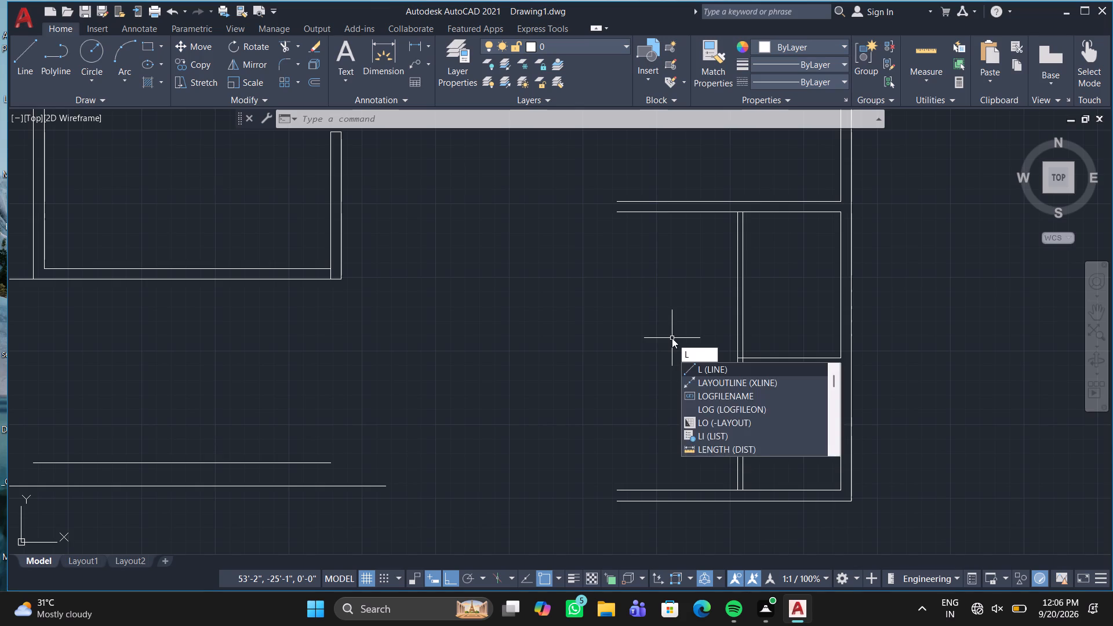
key("Return")
scroll(791, 362, "up", 3)
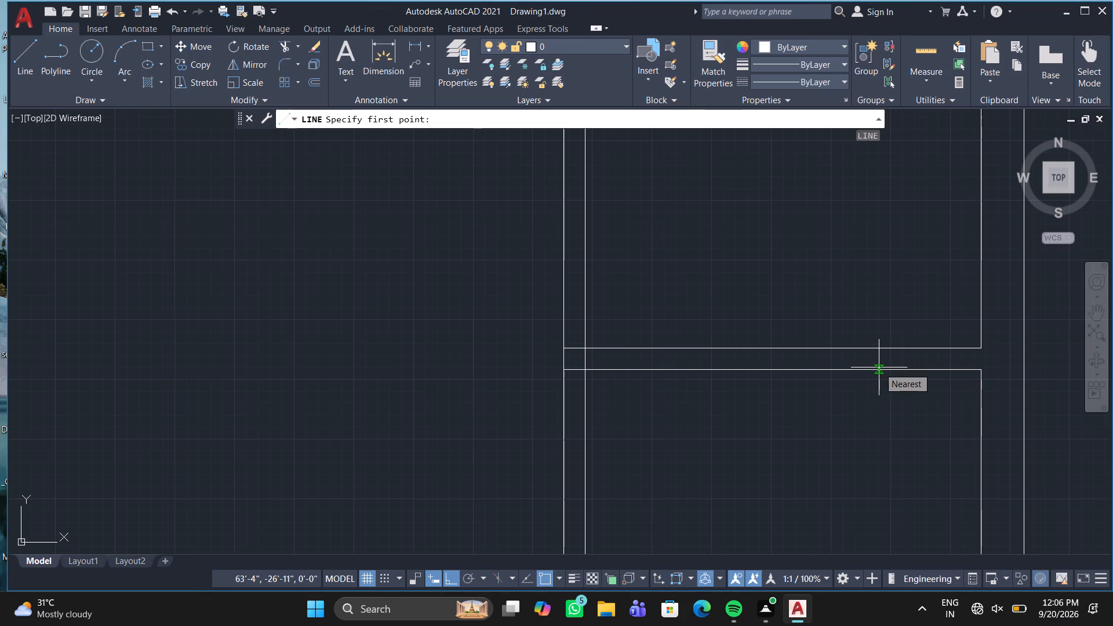
left_click(687, 367)
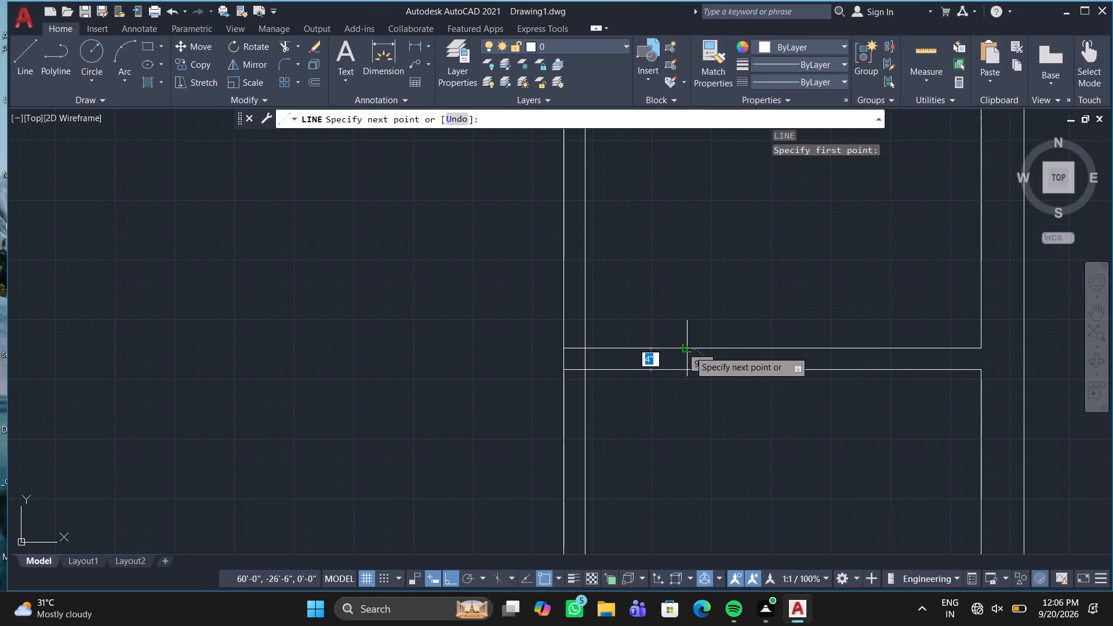
left_click(689, 351)
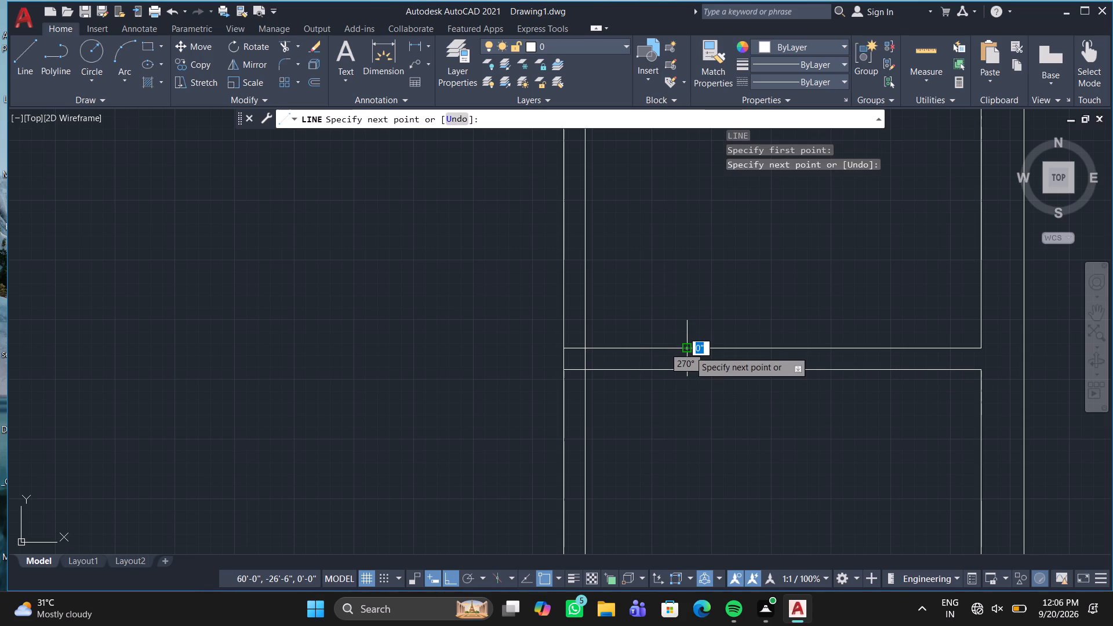
key("Escape")
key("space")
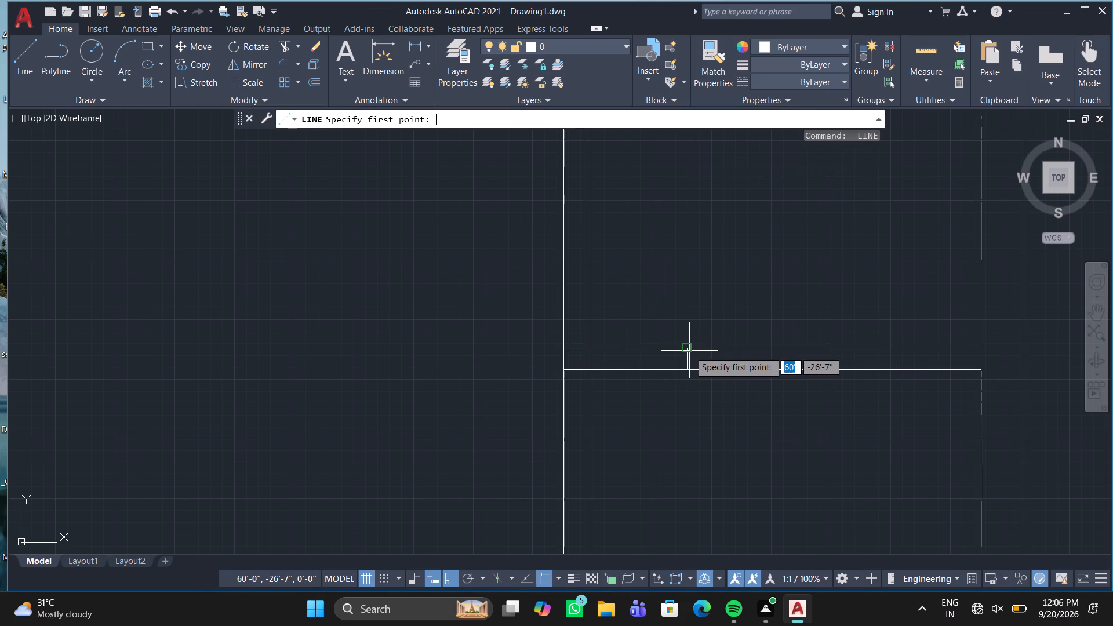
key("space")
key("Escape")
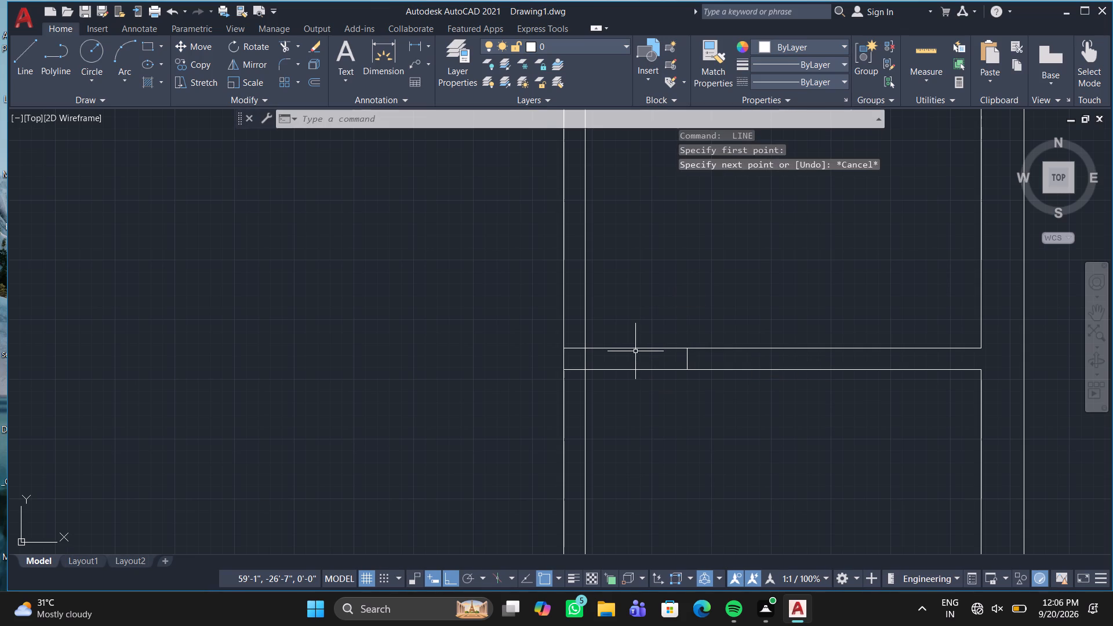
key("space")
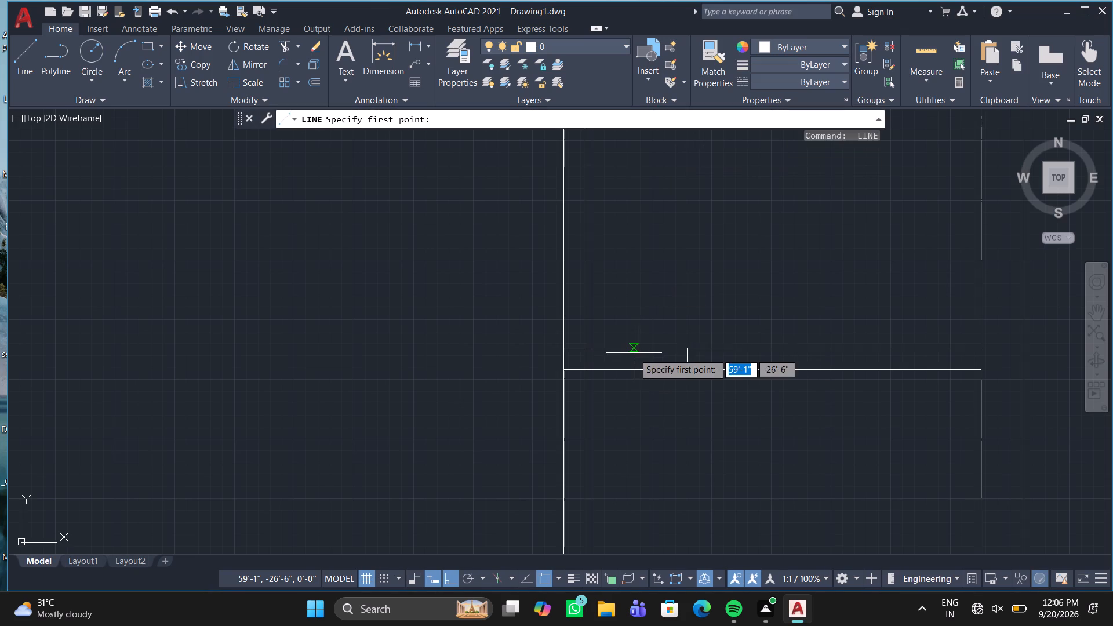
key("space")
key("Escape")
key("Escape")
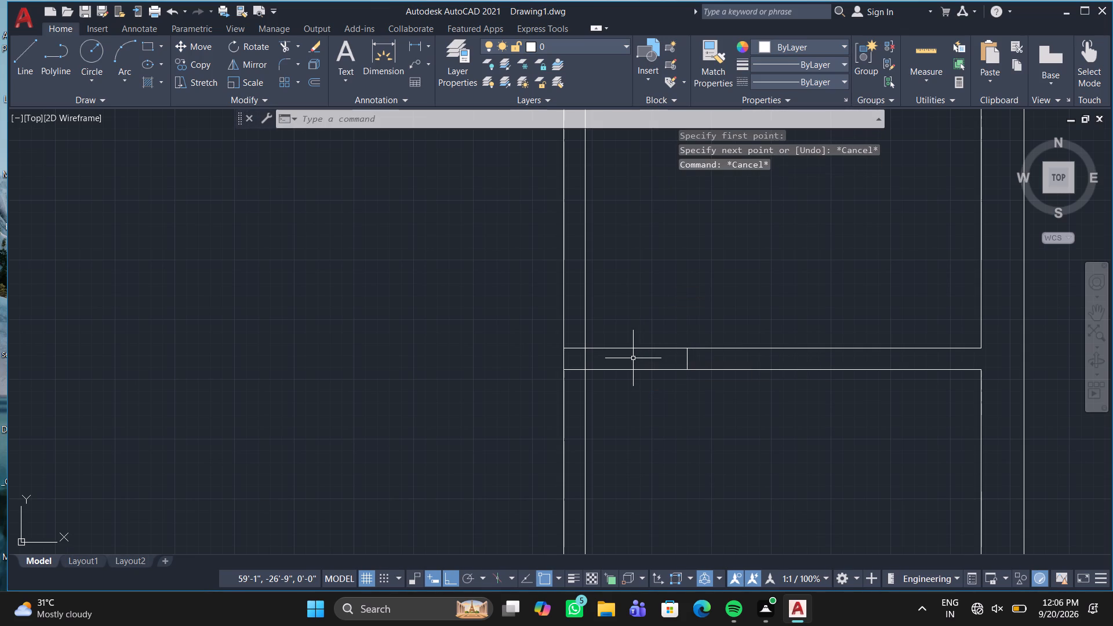
Fill the thin horizontal partition between the vertical partition and the short cross line with a Solid hatch.
key("h")
key("Return")
left_click(633, 358)
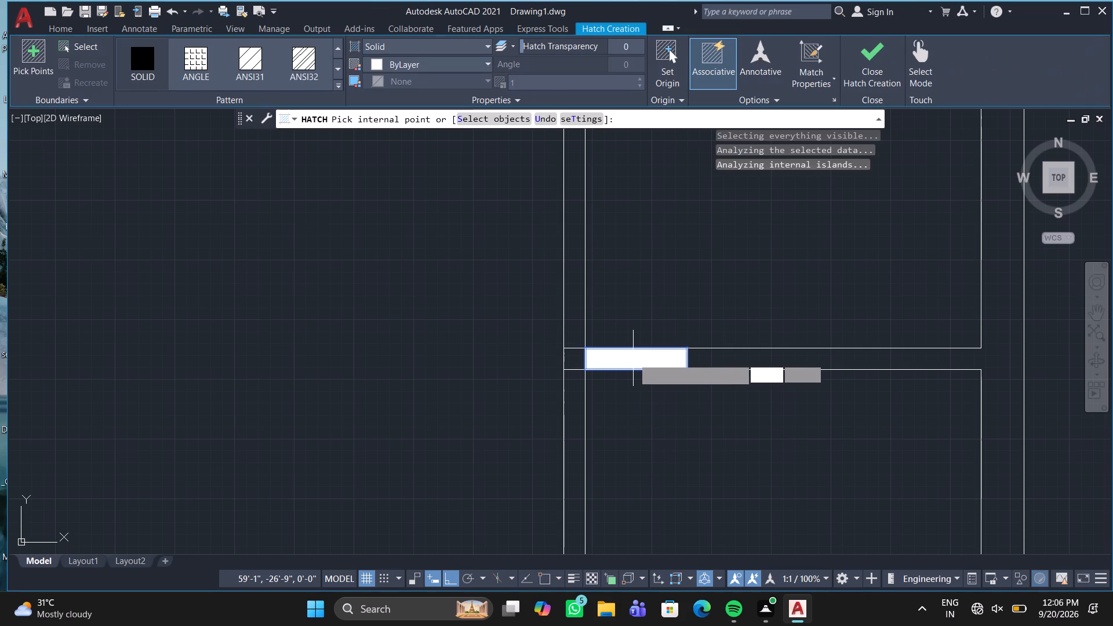
key("Return")
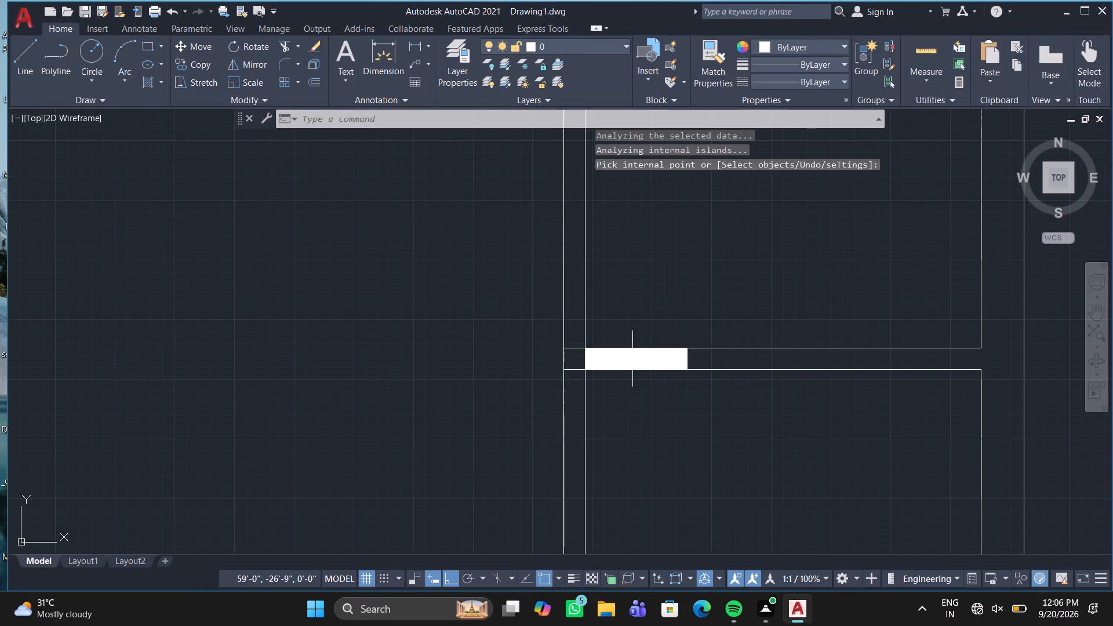
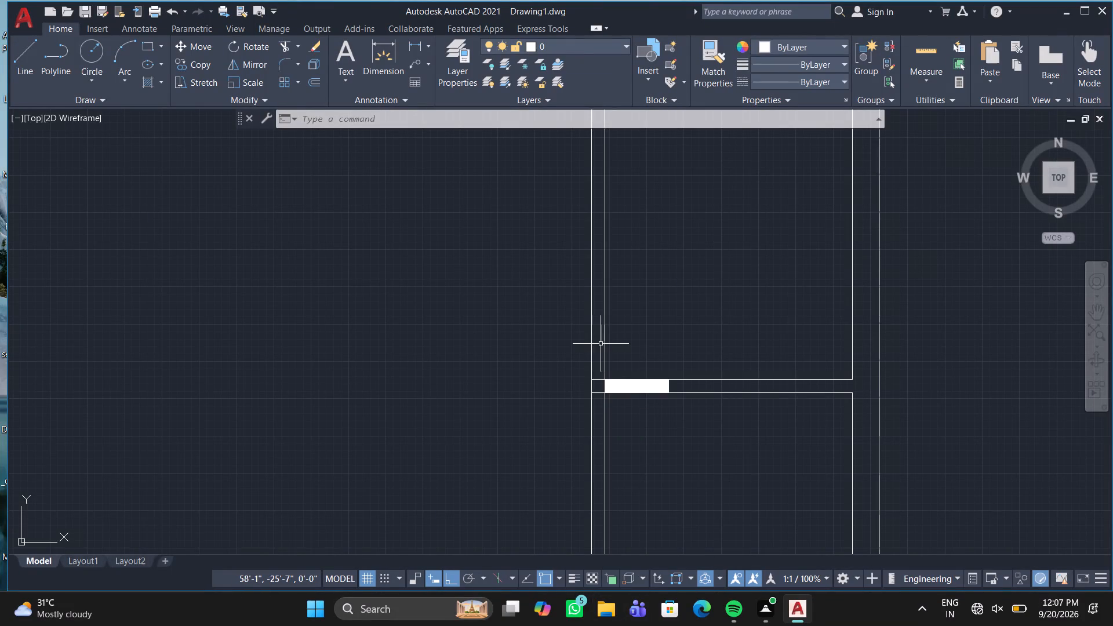
Trim the two short segments of the thin horizontal partition that cross between the vertical partition's lines.
scroll(598, 396, "up", 4)
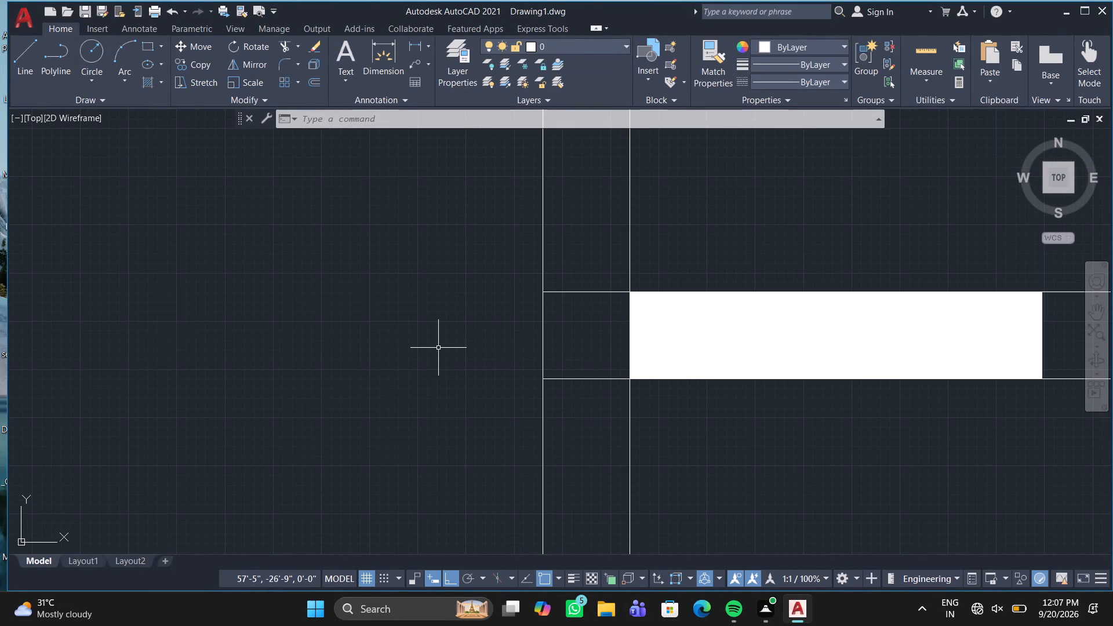
type("tr")
key("Return")
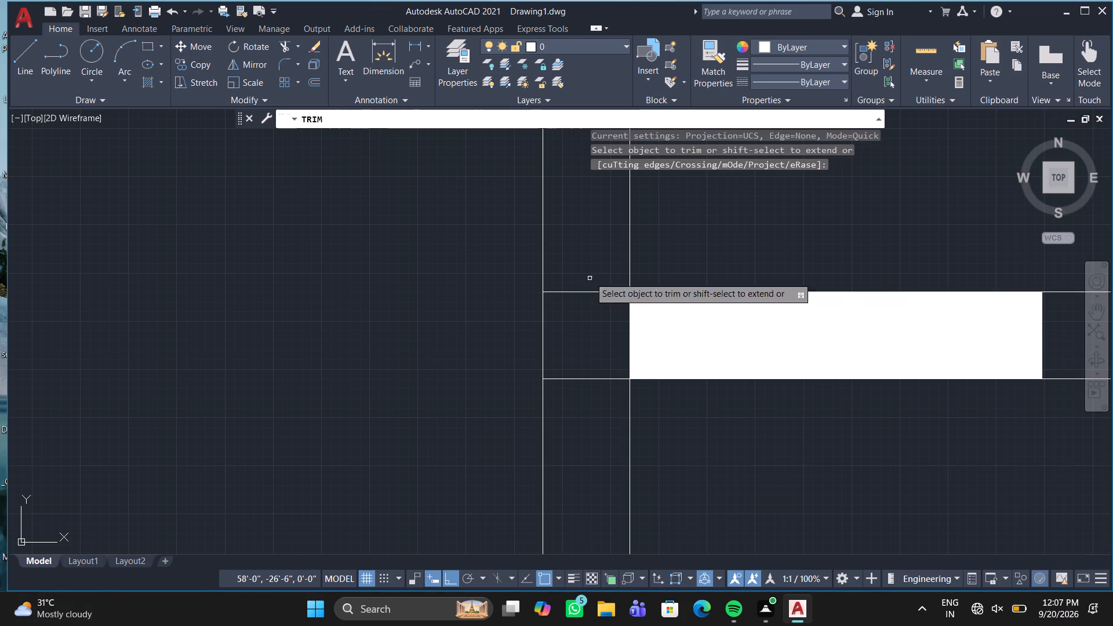
left_click_drag(579, 279, 585, 344)
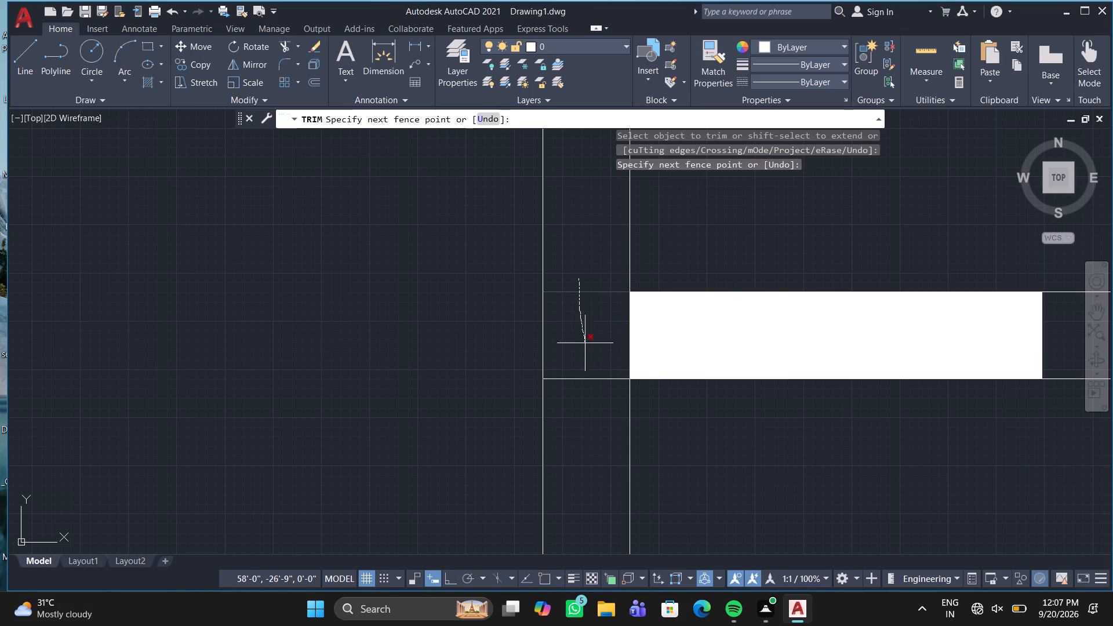
left_click_drag(585, 344, 585, 392)
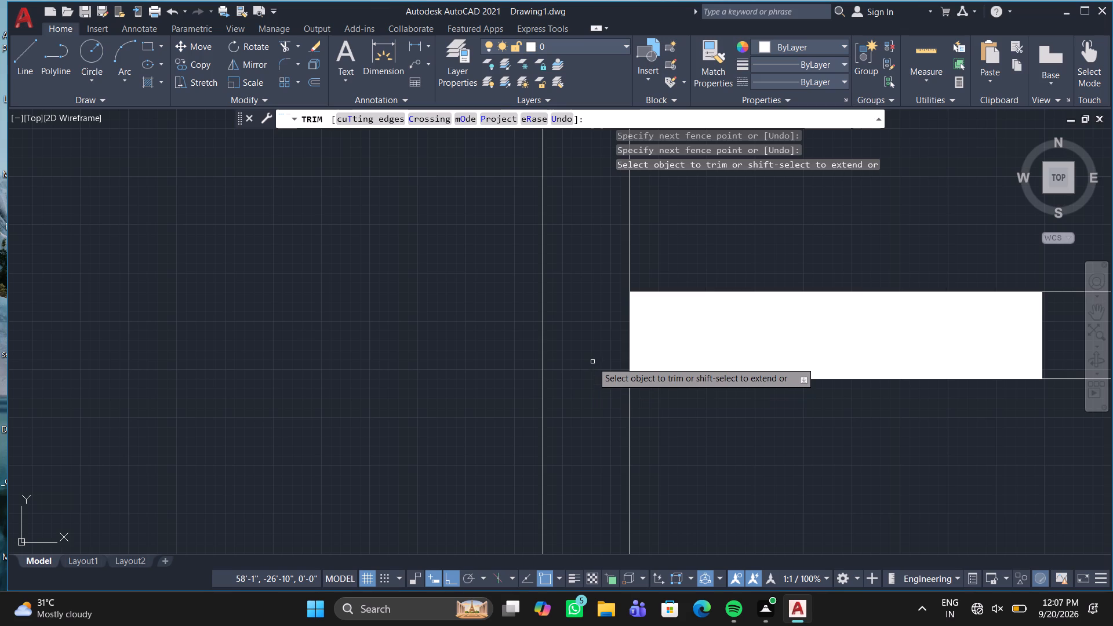
key("Escape")
Trim the horizontal wall's lower line between the two vertical partition lines to open the junction at the partition's upper end.
scroll(601, 376, "down", 2)
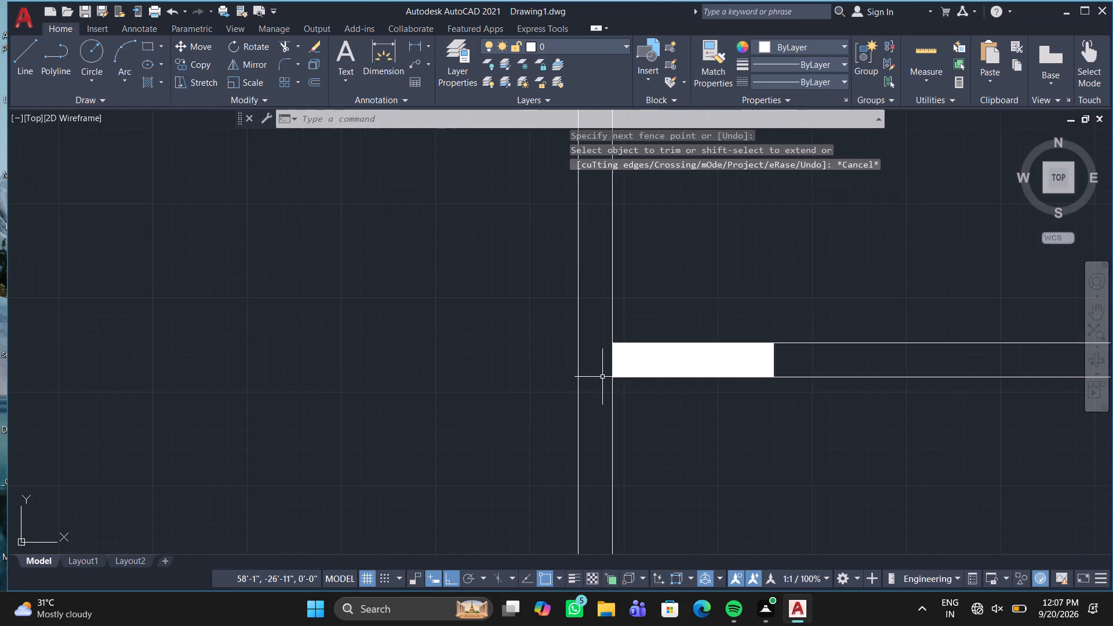
scroll(602, 377, "down", 1)
scroll(952, 340, "up", 3)
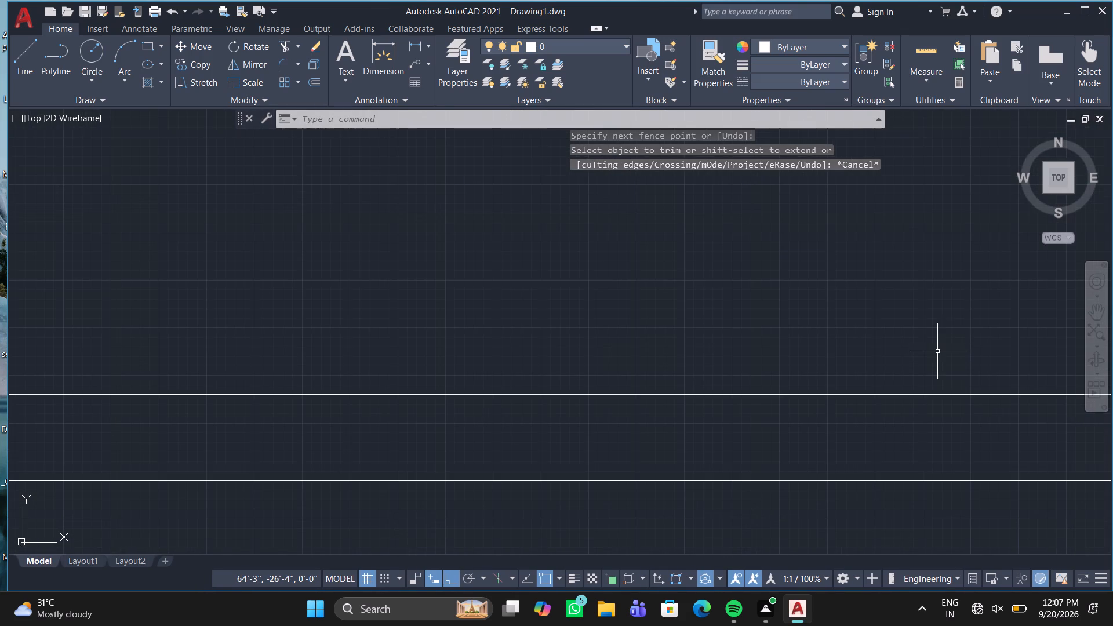
scroll(936, 353, "down", 2)
scroll(775, 419, "down", 1)
middle_click_drag(772, 420, 868, 329)
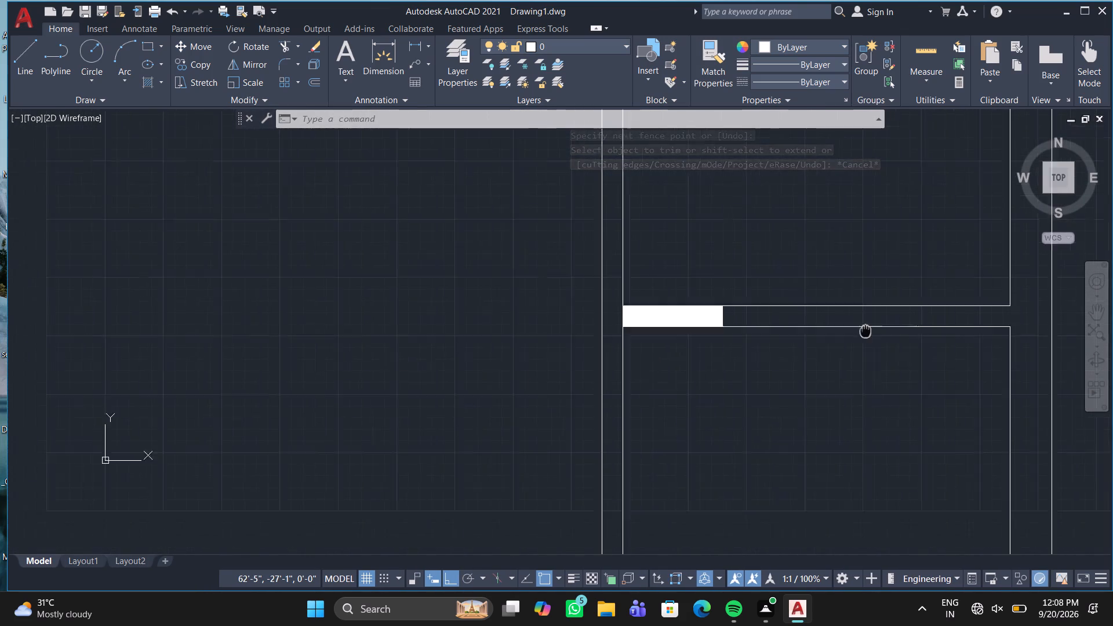
middle_click_drag(868, 329, 1112, 243)
middle_click(1072, 296)
scroll(1072, 296, "down", 3)
middle_click_drag(995, 326, 990, 330)
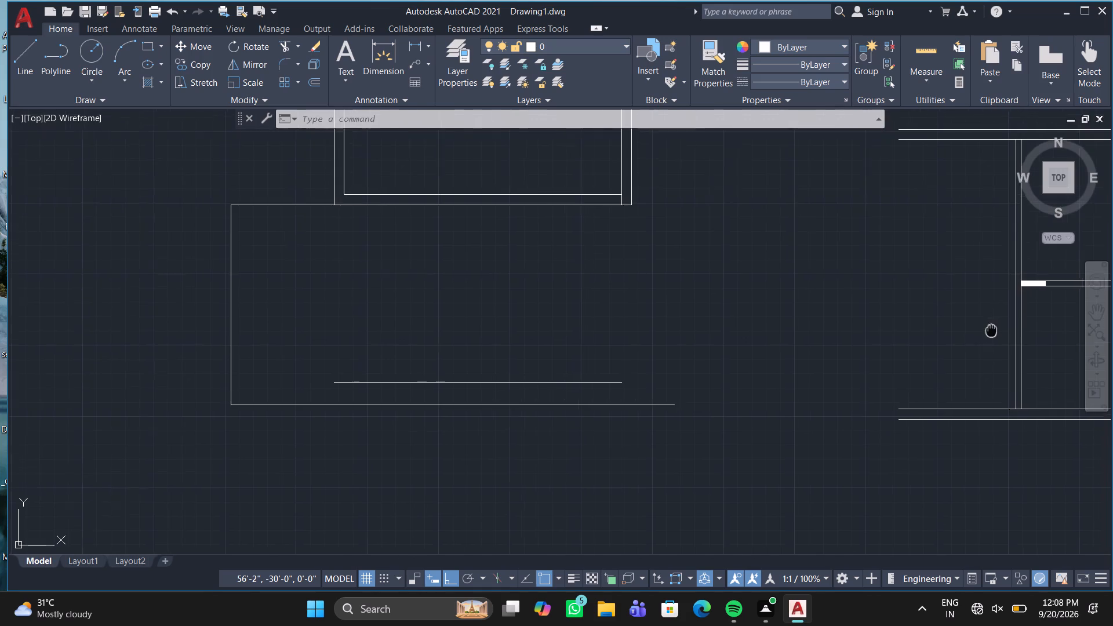
middle_click_drag(990, 330, 641, 377)
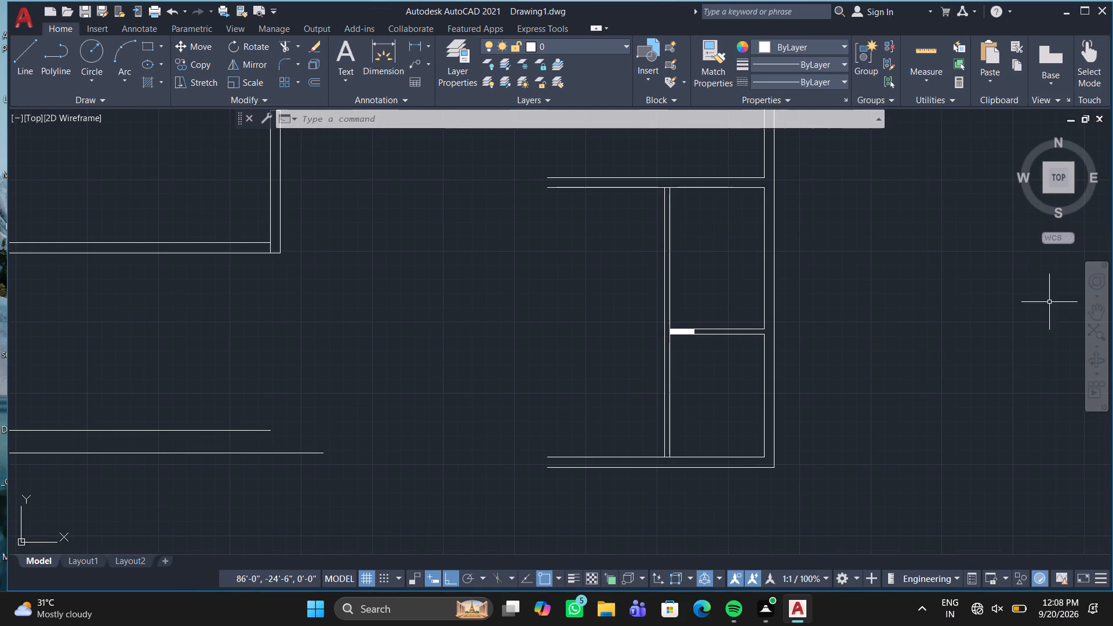
scroll(660, 258, "up", 1)
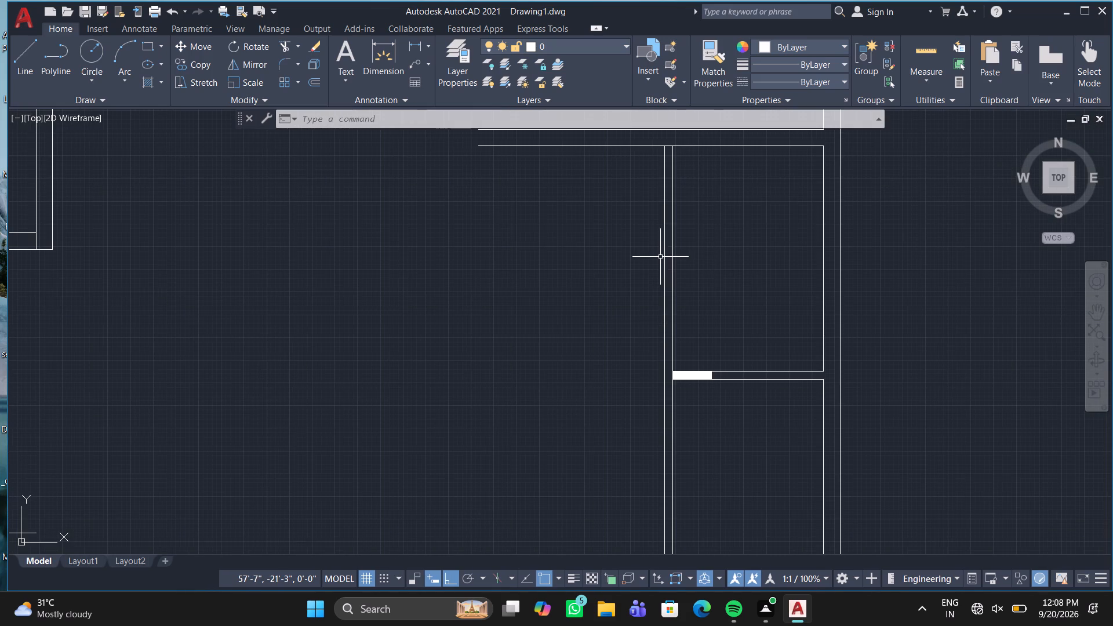
type("tr")
key("Return")
middle_click_drag(684, 248, 684, 259)
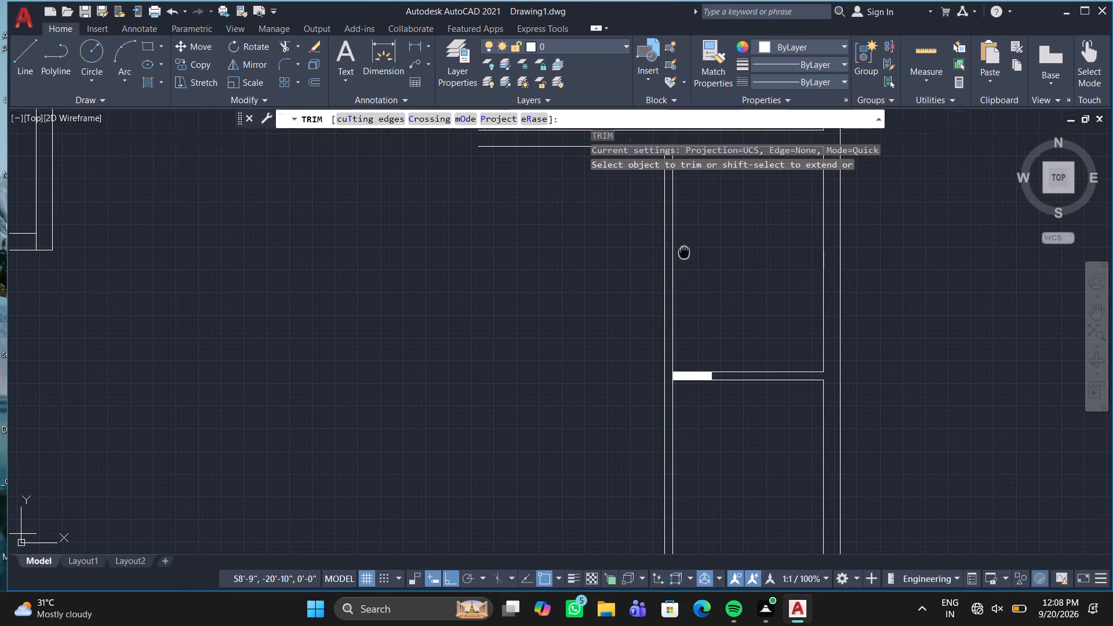
middle_click_drag(684, 259, 681, 329)
scroll(679, 240, "up", 2)
scroll(634, 220, "up", 2)
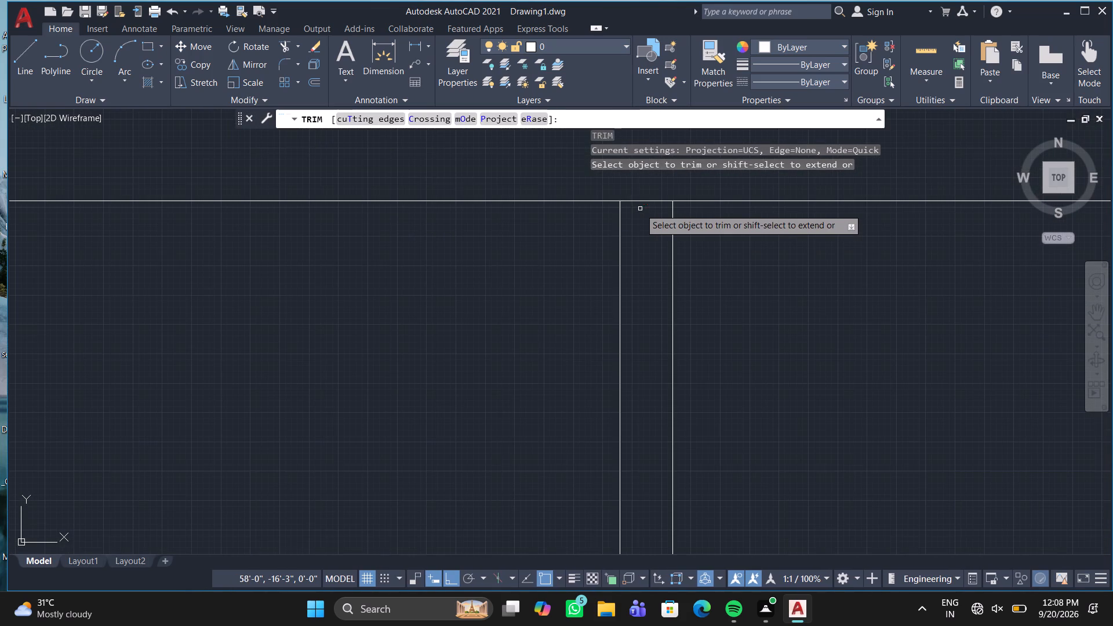
left_click(642, 200)
key("Escape")
Lengthen the open left end of the horizontal wall above the partition with lines on both faces, closed by a 9" end line.
scroll(863, 343, "down", 2)
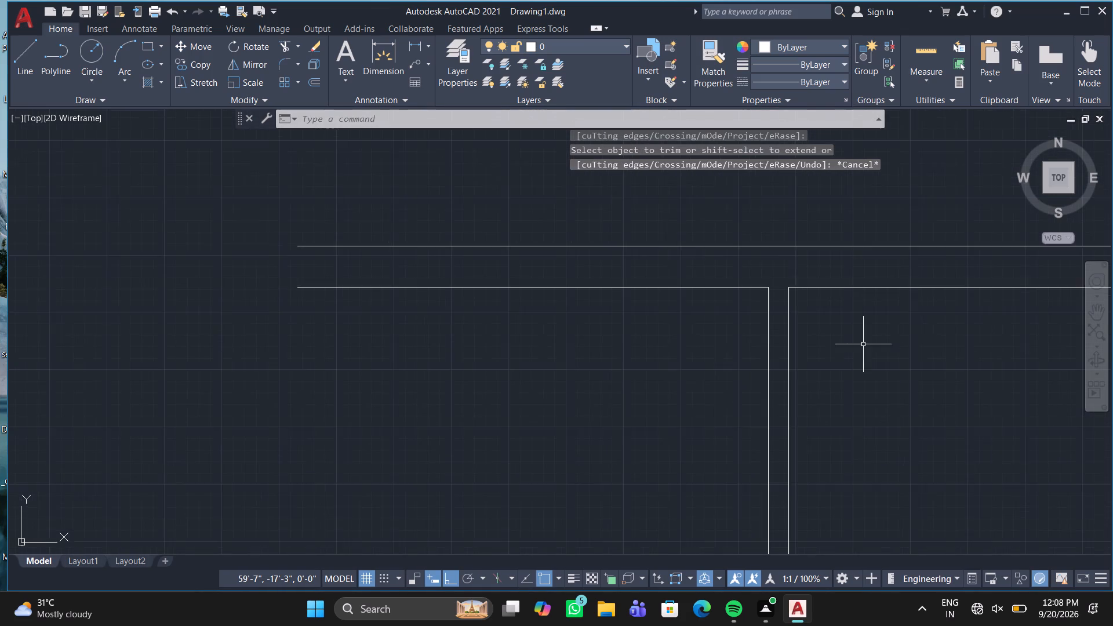
scroll(863, 344, "down", 1)
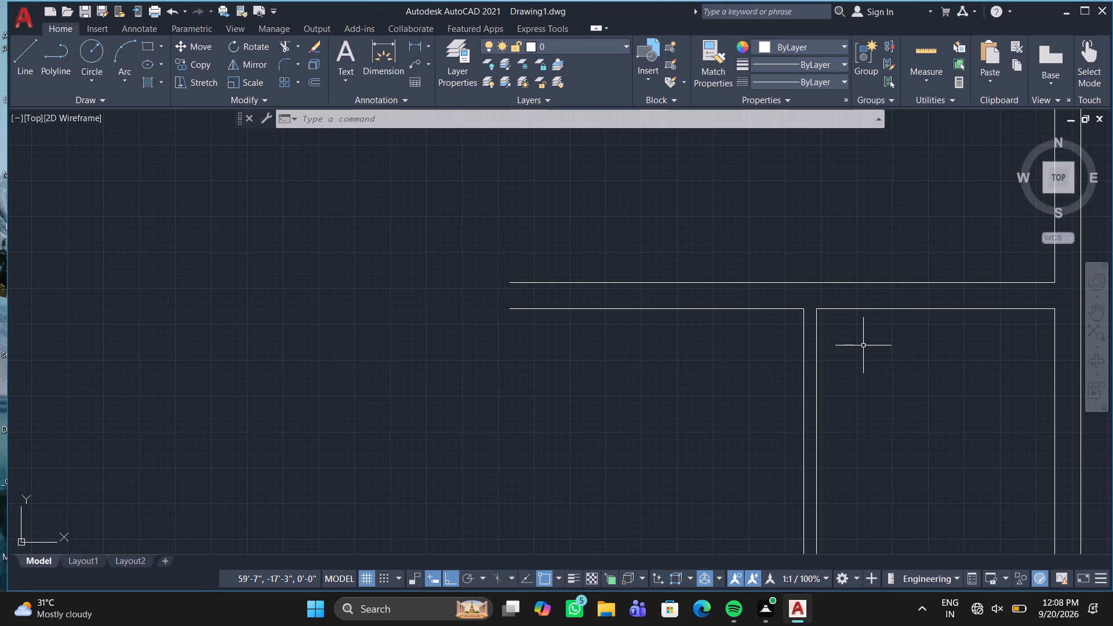
scroll(864, 348, "down", 2)
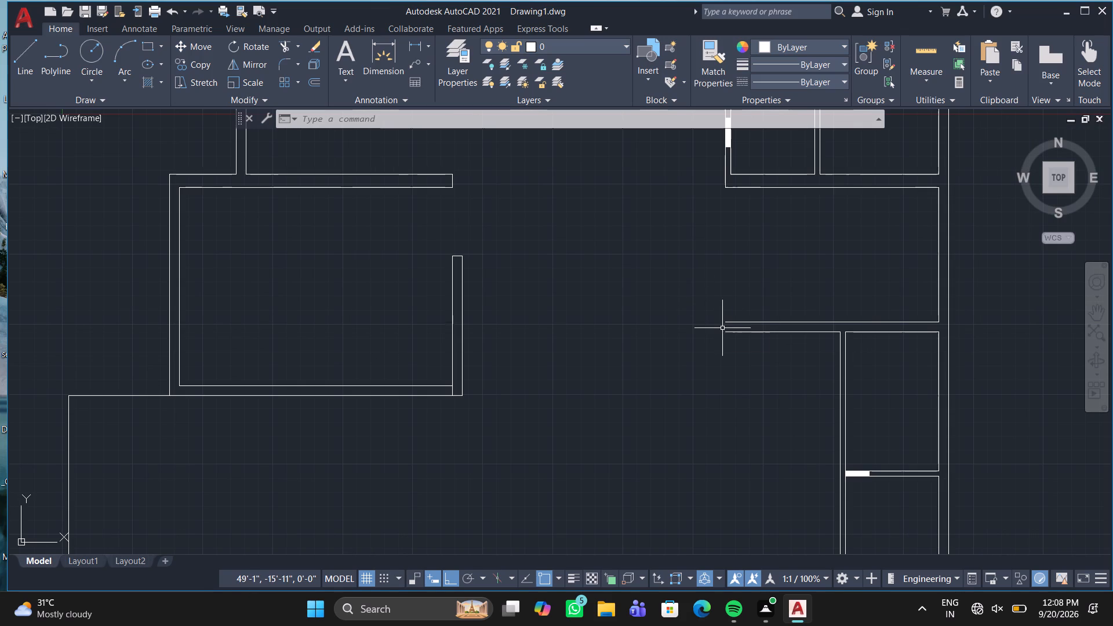
key("l")
key("Return")
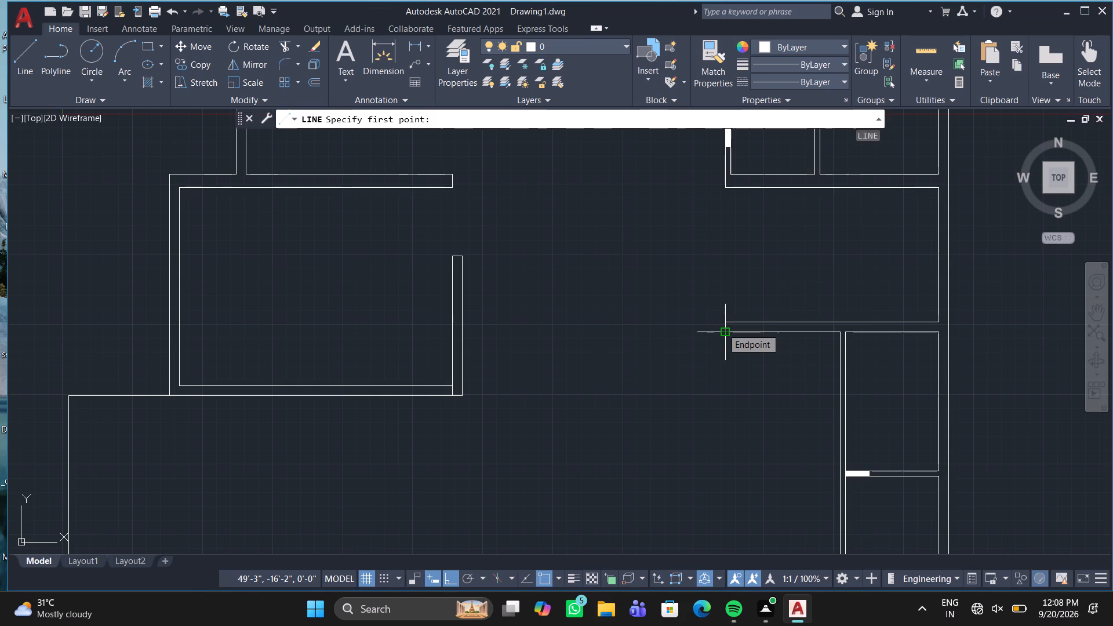
left_click(722, 328)
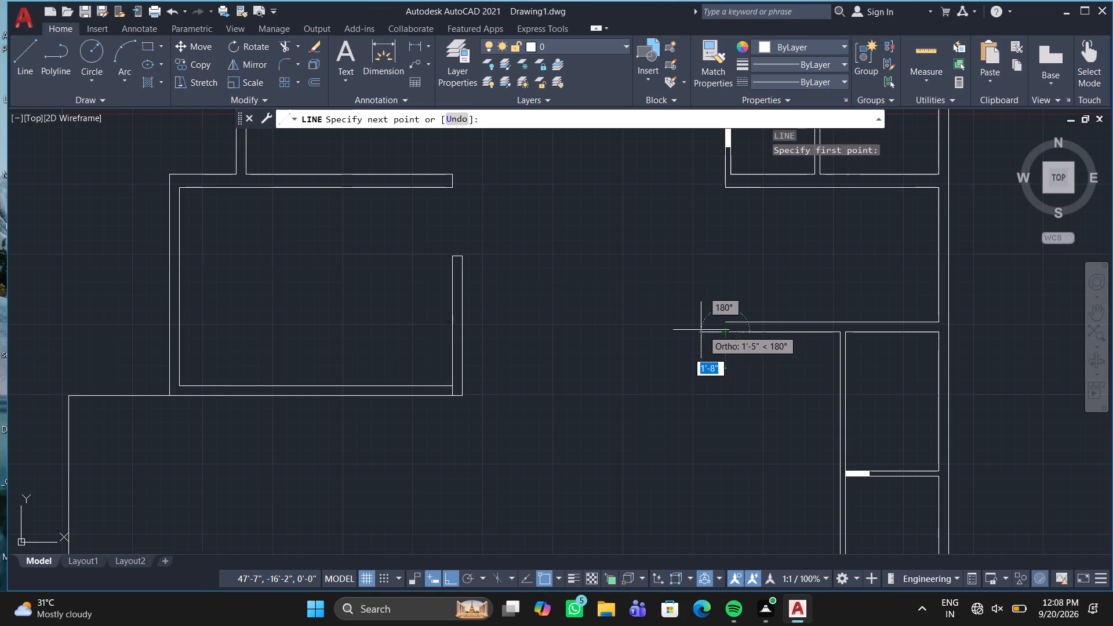
left_click(680, 332)
scroll(682, 324, "up", 3)
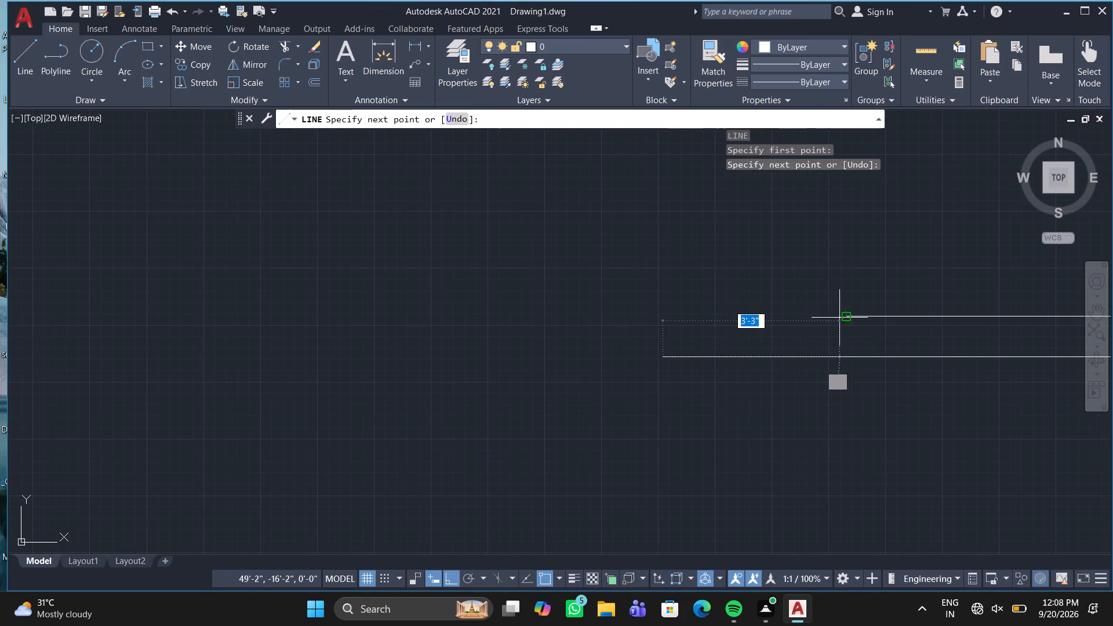
left_click(661, 316)
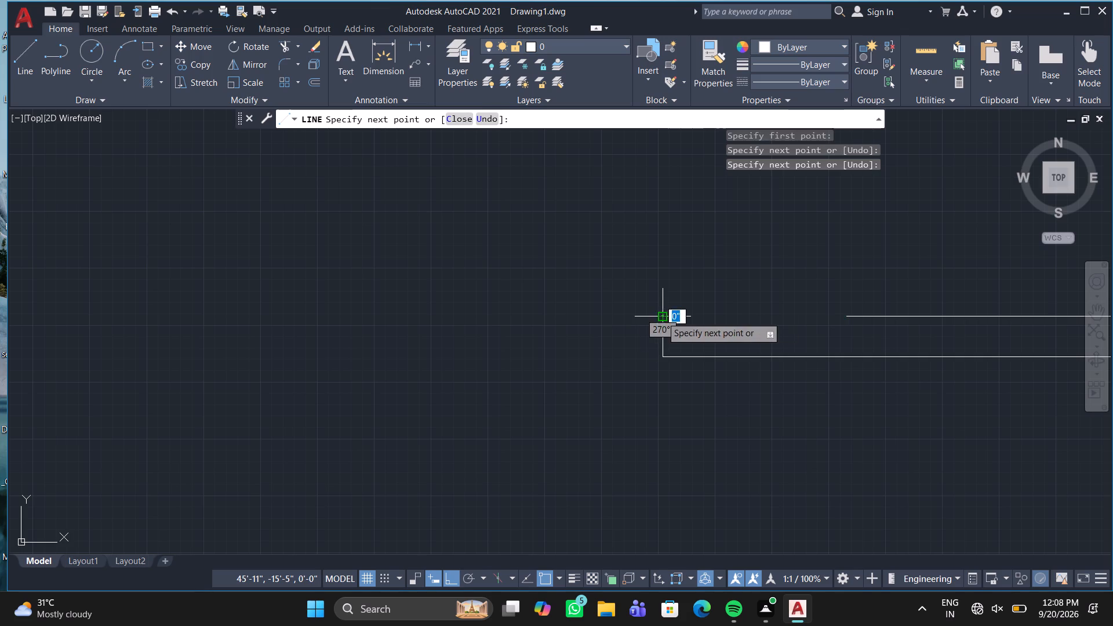
left_click(882, 314)
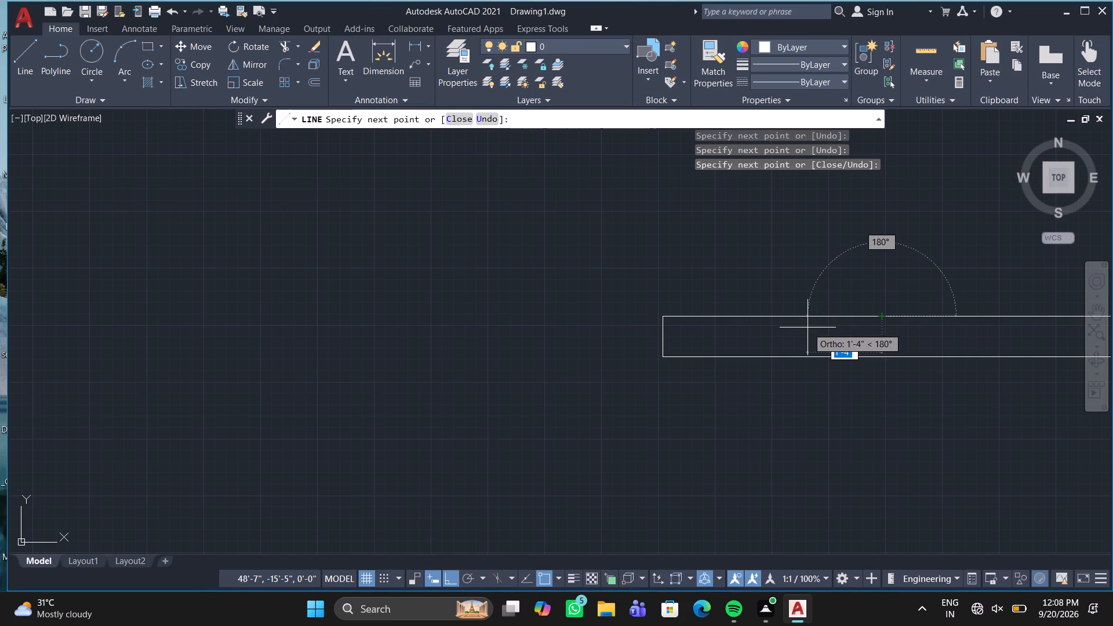
key("Escape")
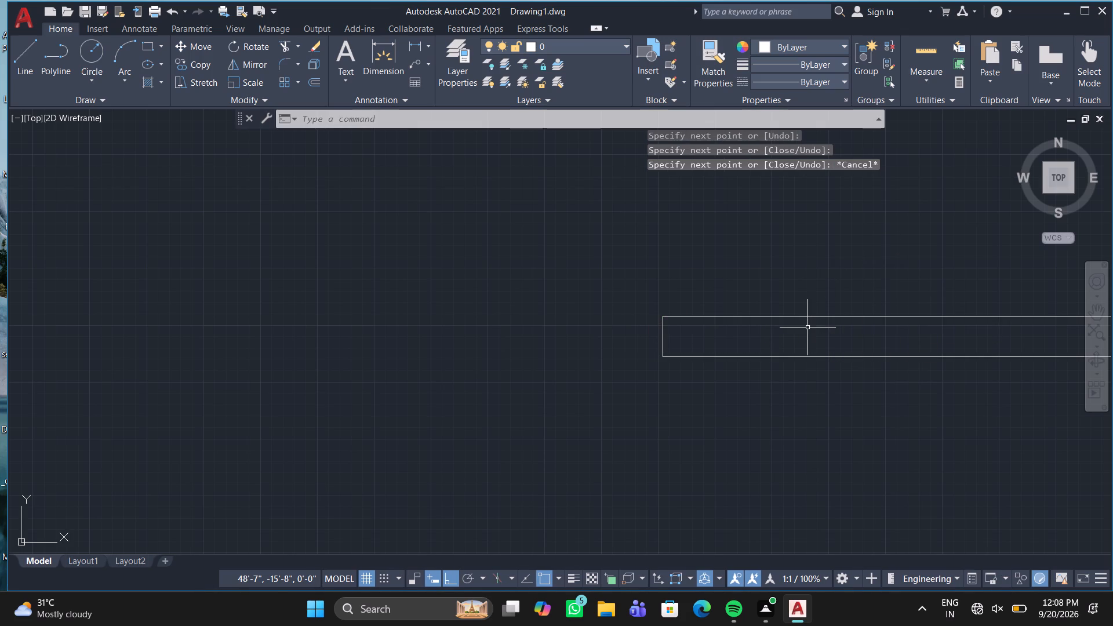
Draw two short lines across the vertical partition, about 4 ft apart, below the hatched horizontal partition to mark an opening.
scroll(848, 422, "down", 3)
middle_click_drag(841, 421, 765, 281)
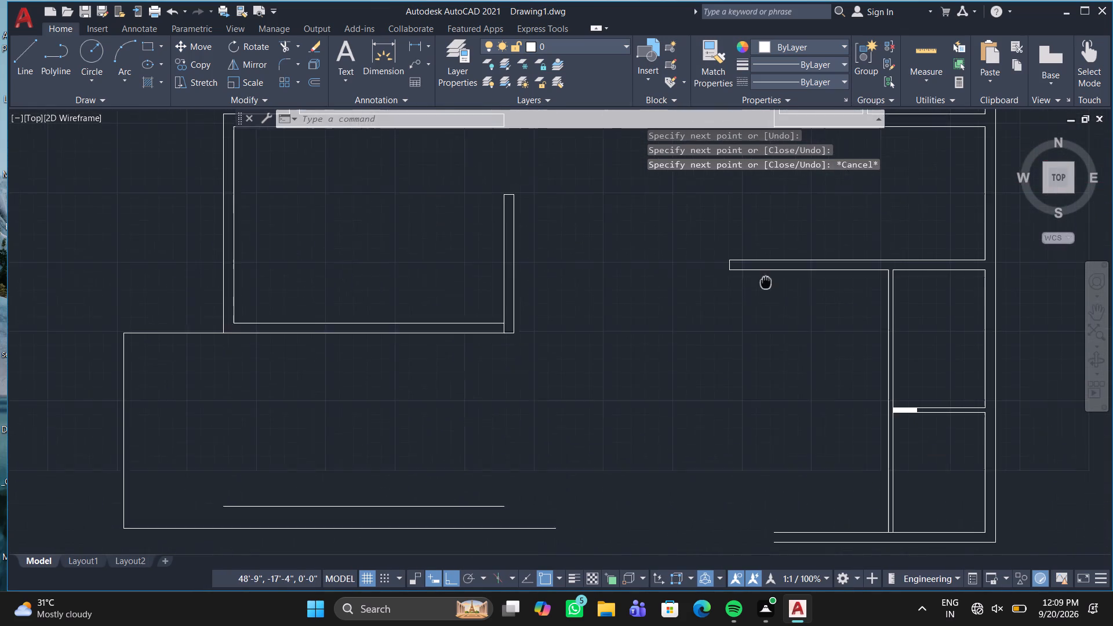
middle_click_drag(765, 281, 764, 279)
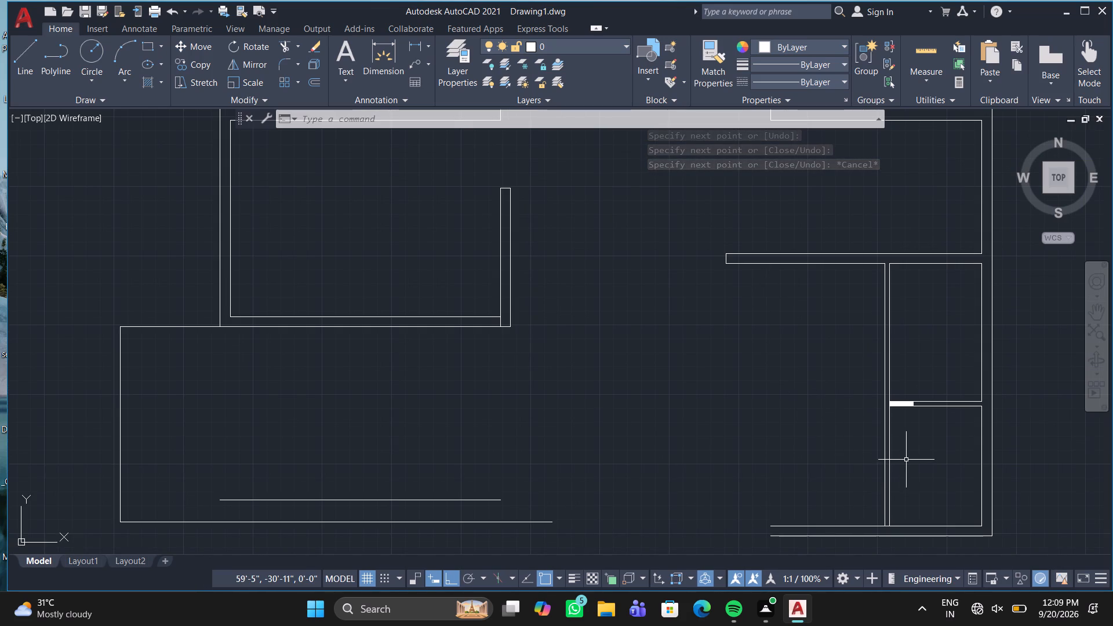
middle_click_drag(906, 460, 874, 360)
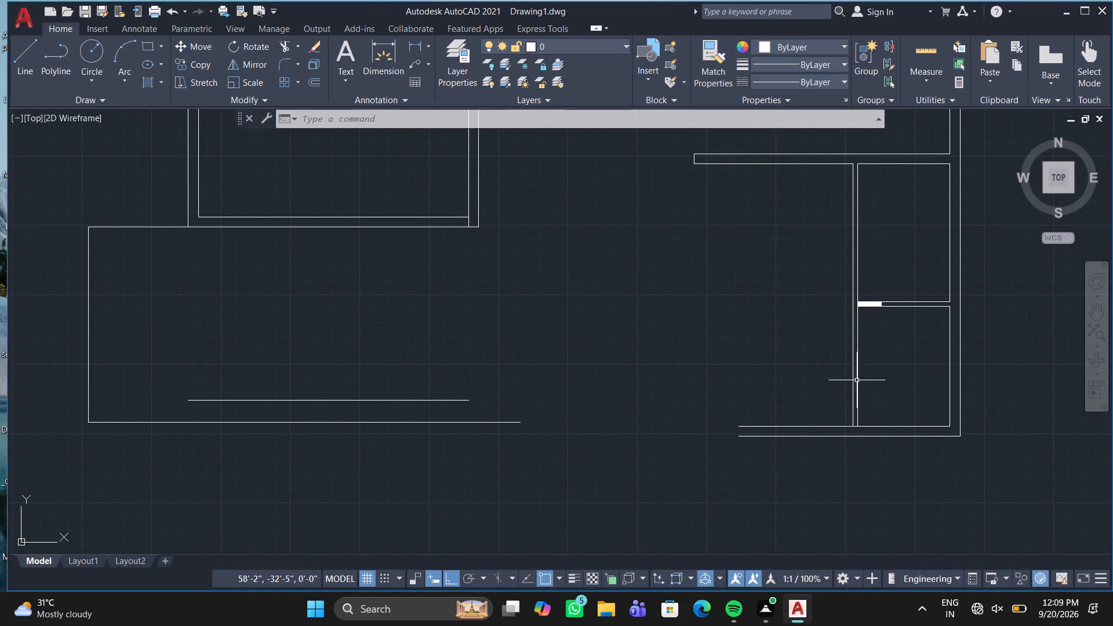
key("l")
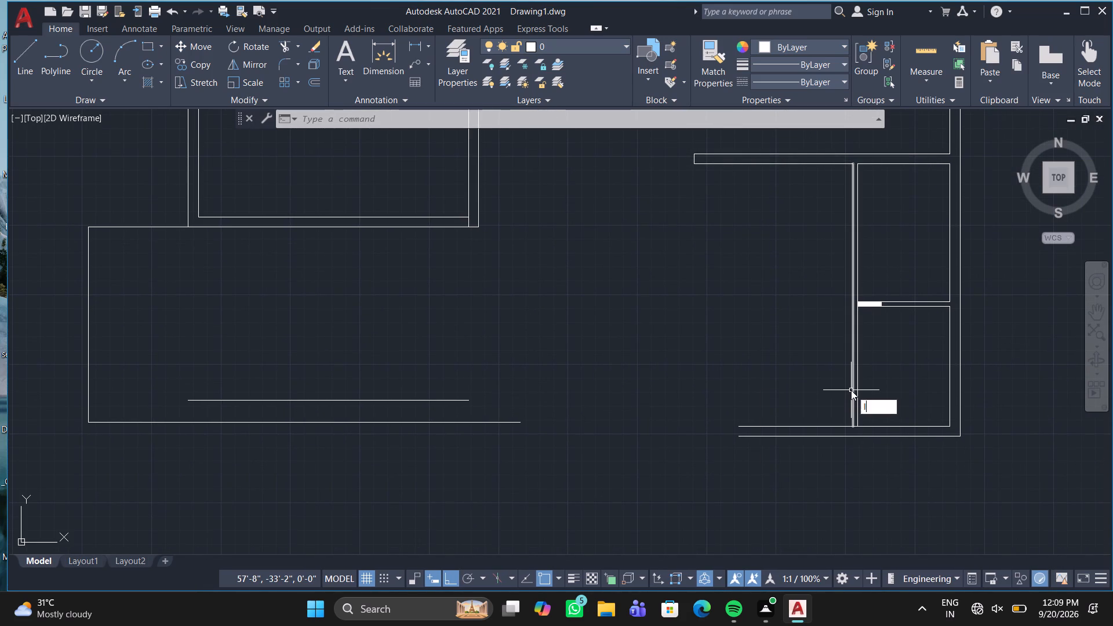
key("Return")
scroll(852, 372, "up", 2)
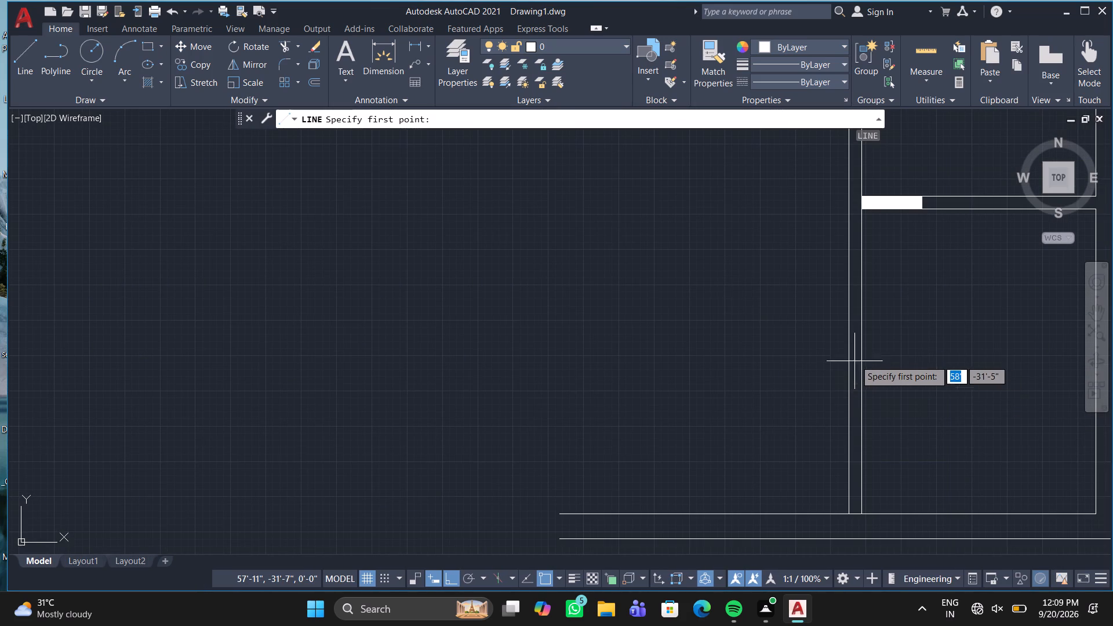
left_click(848, 304)
left_click(866, 303)
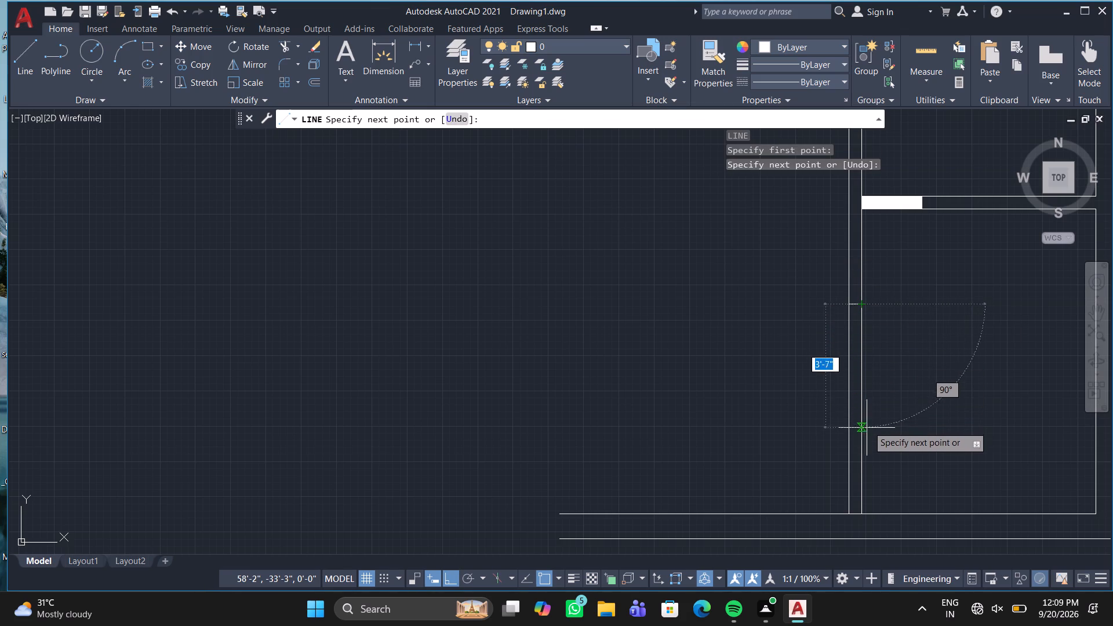
left_click(860, 444)
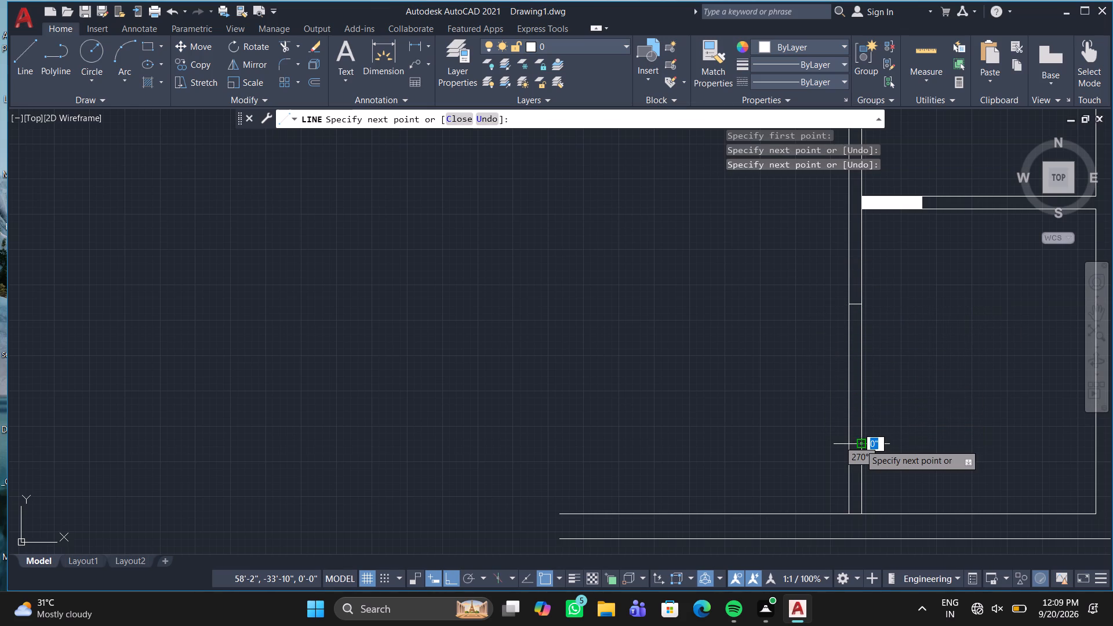
left_click(854, 445)
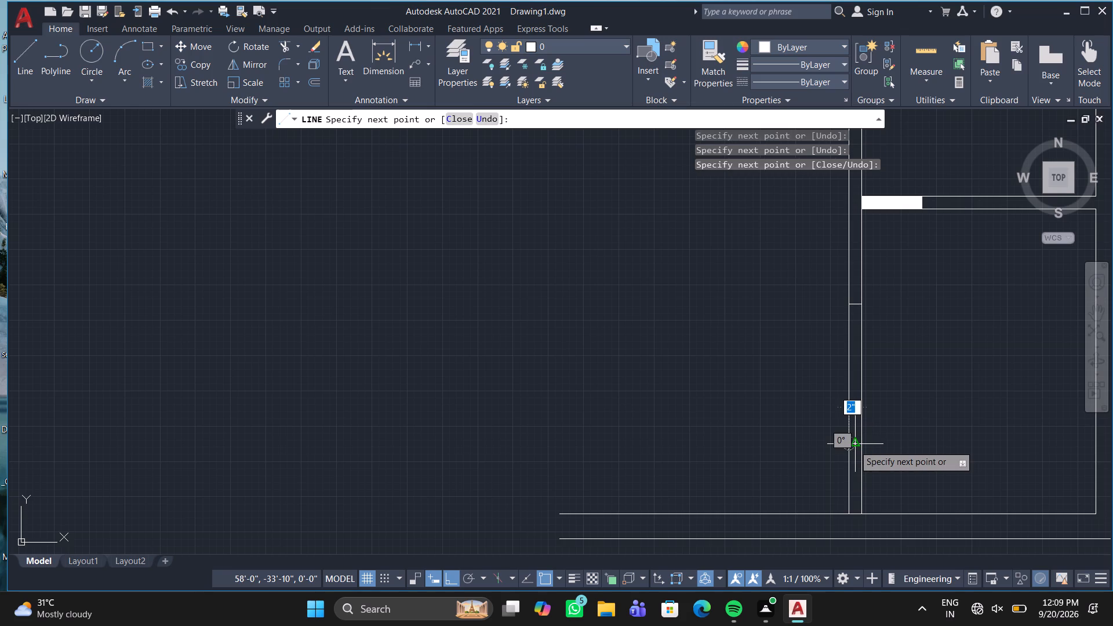
key("Return")
Trim both lines of the vertical partition between the two short cross lines to clear the opening.
key("t")
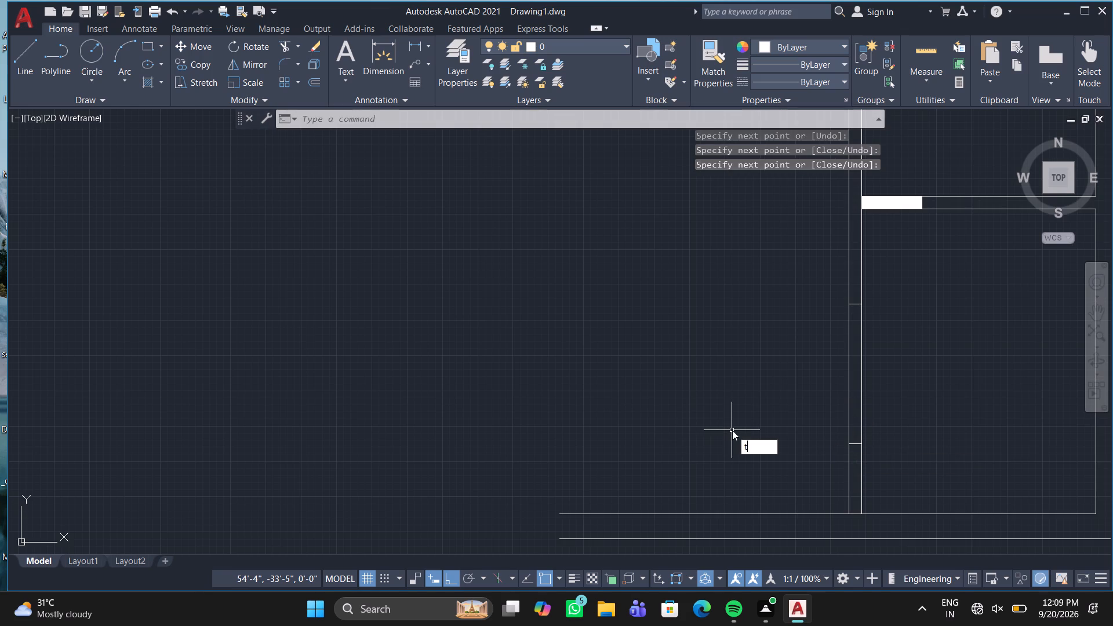
key("r")
key("Return")
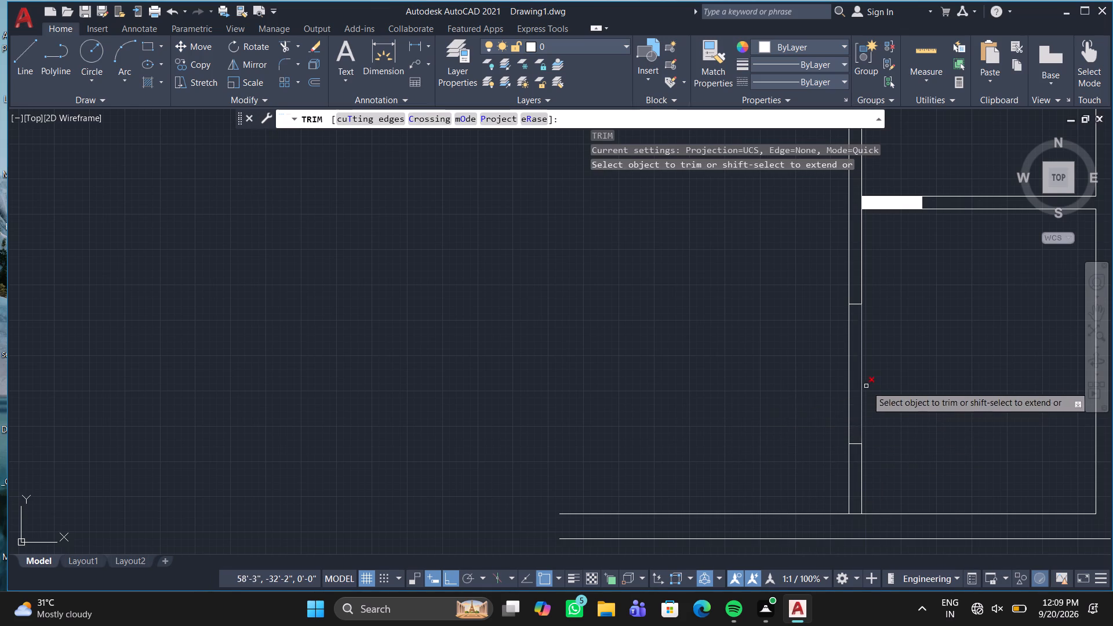
left_click_drag(886, 380, 716, 377)
key("Escape")
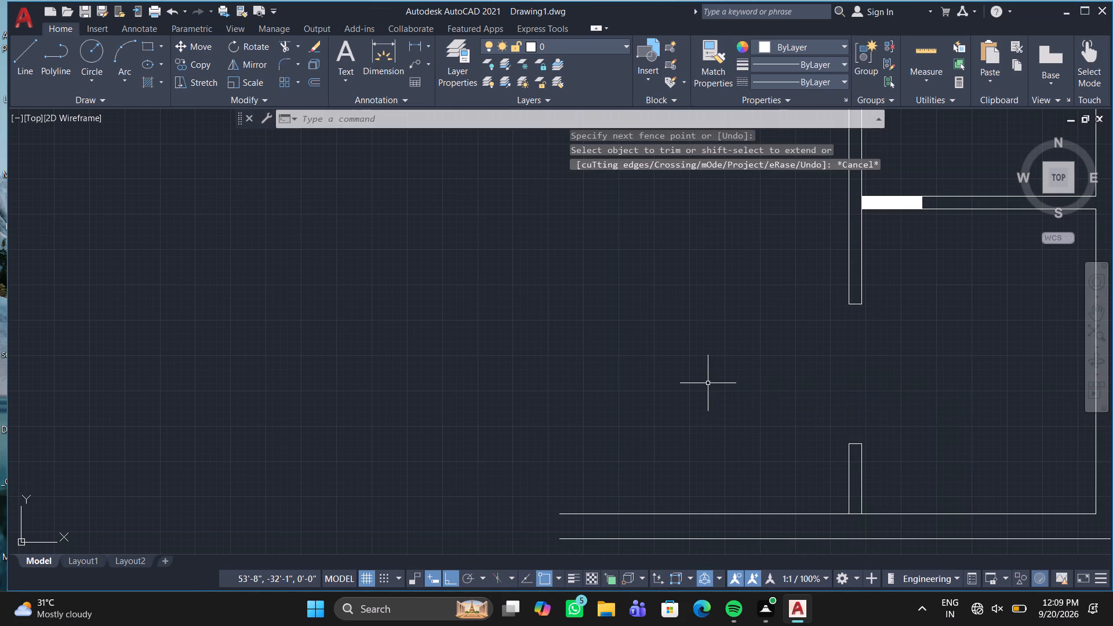
Stretch the free left end of the lower right room's outer bottom wall line to a length of about 31'-6".
scroll(821, 377, "down", 1)
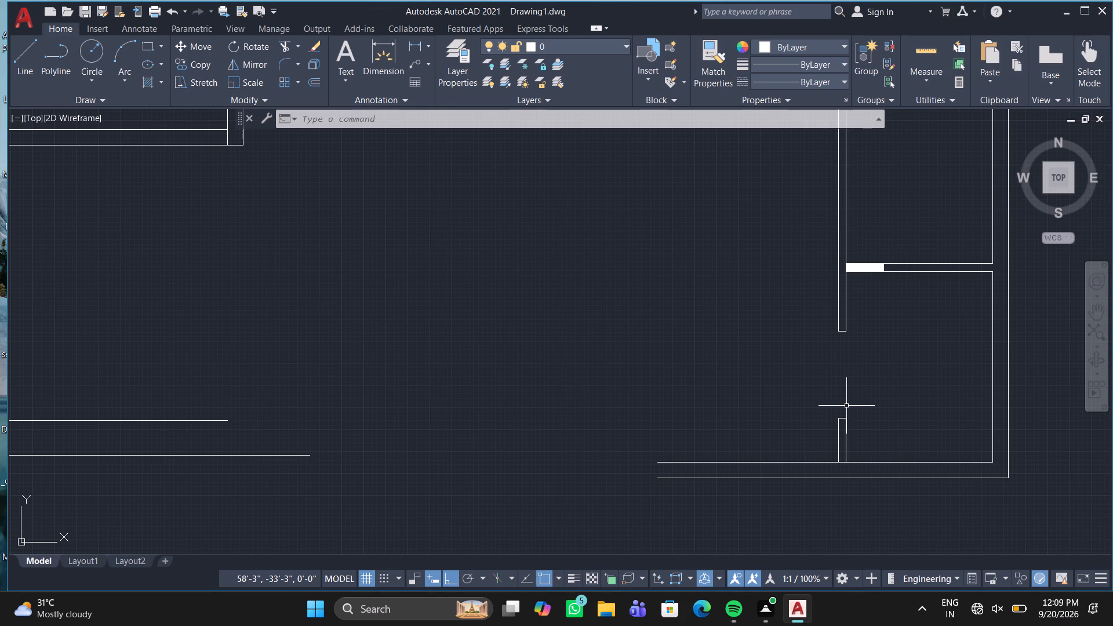
double_click(705, 478)
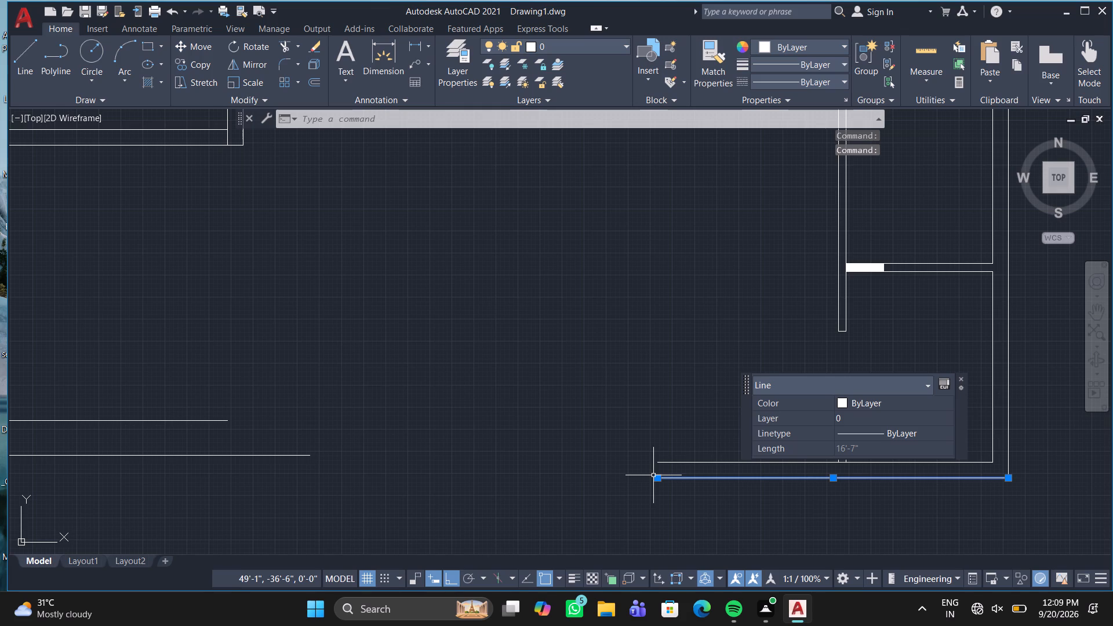
left_click(654, 477)
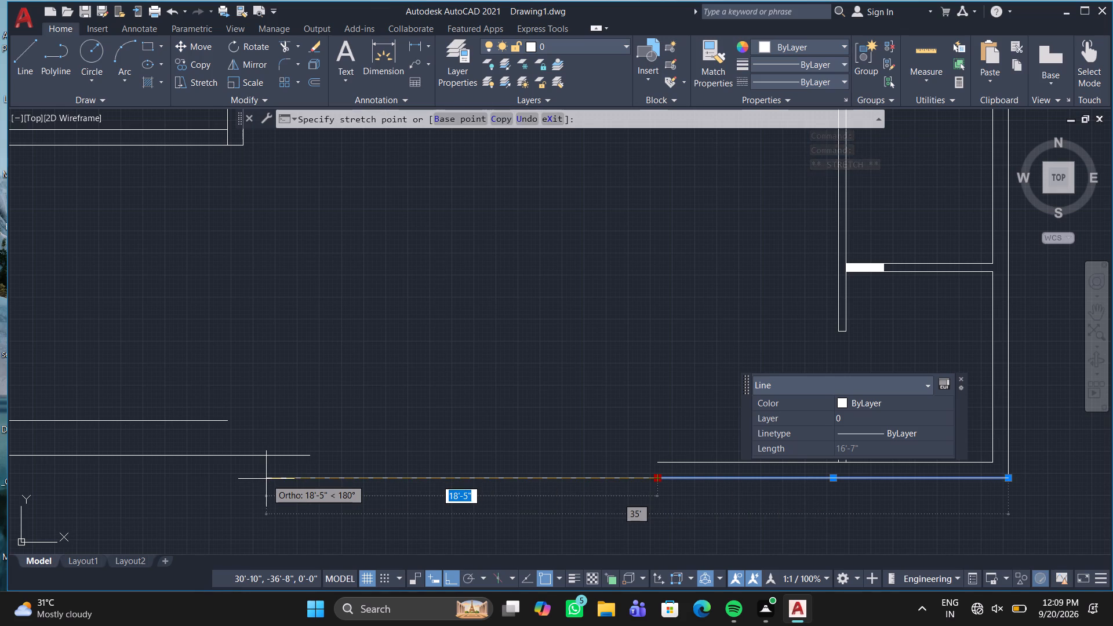
scroll(266, 479, "down", 3)
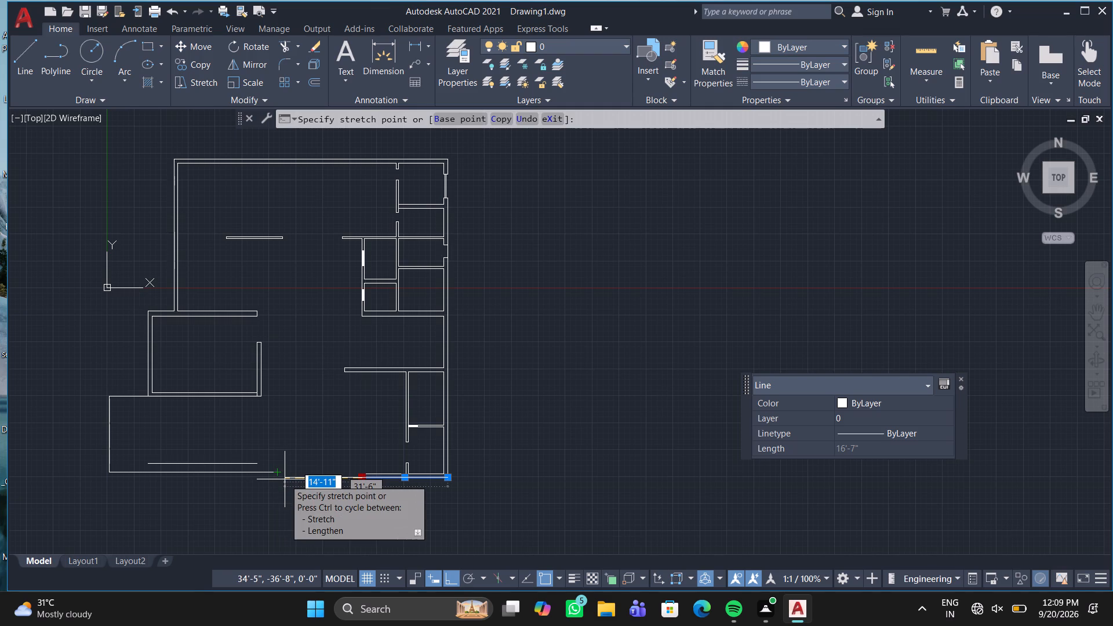
left_click(285, 479)
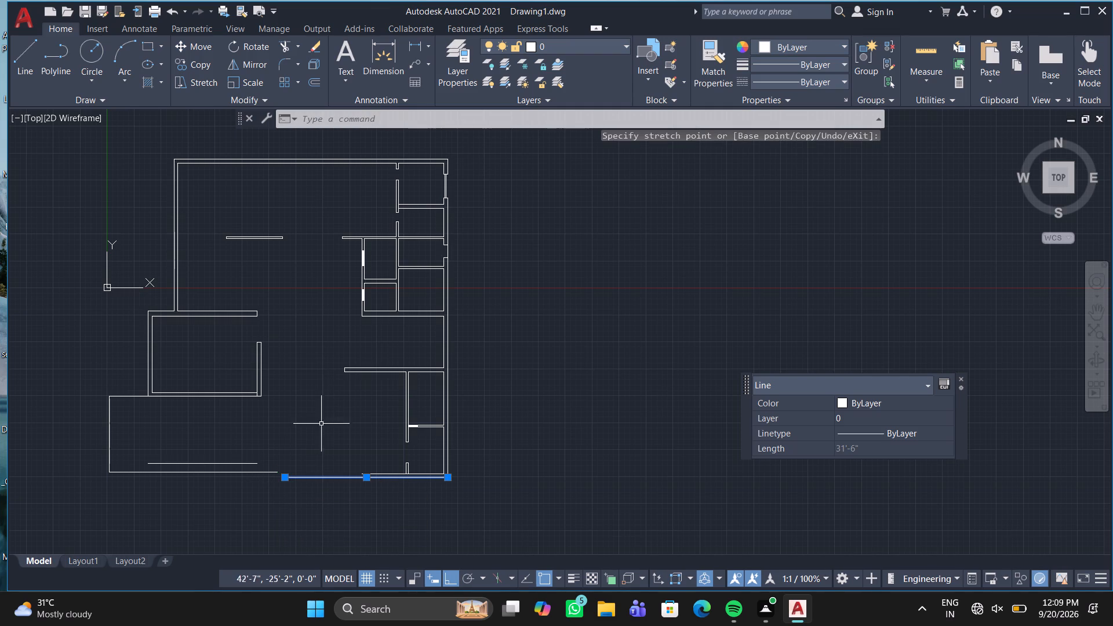
key("Escape")
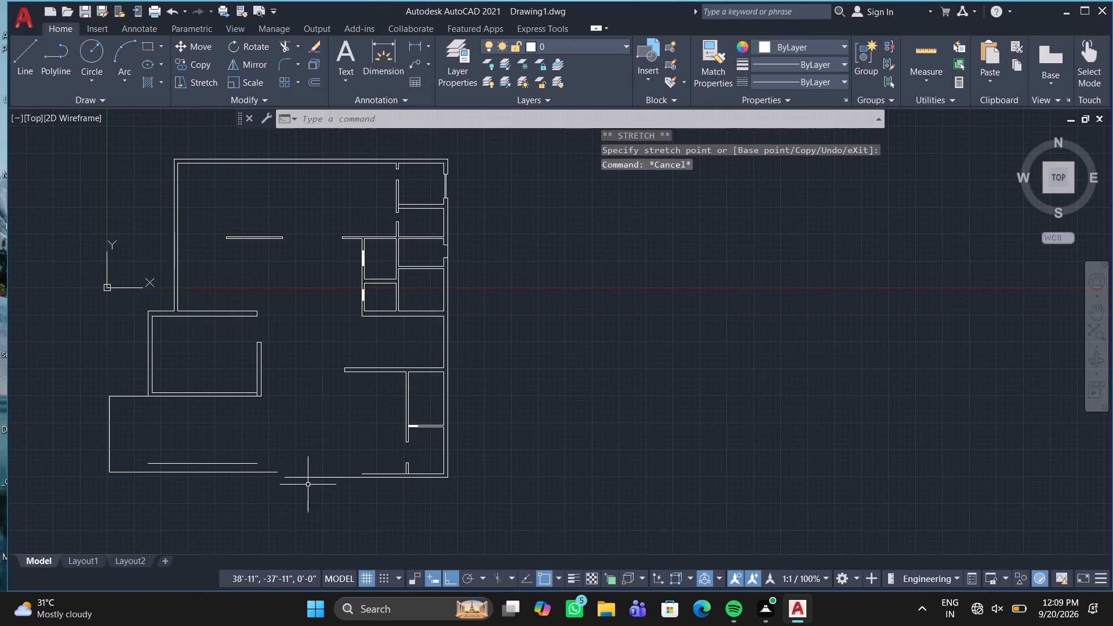
Draw the room's left outer wall line about 21'-3" up from the bottom line's end, with a return about 2'-2" long and 11" thick.
key("l")
key("Return")
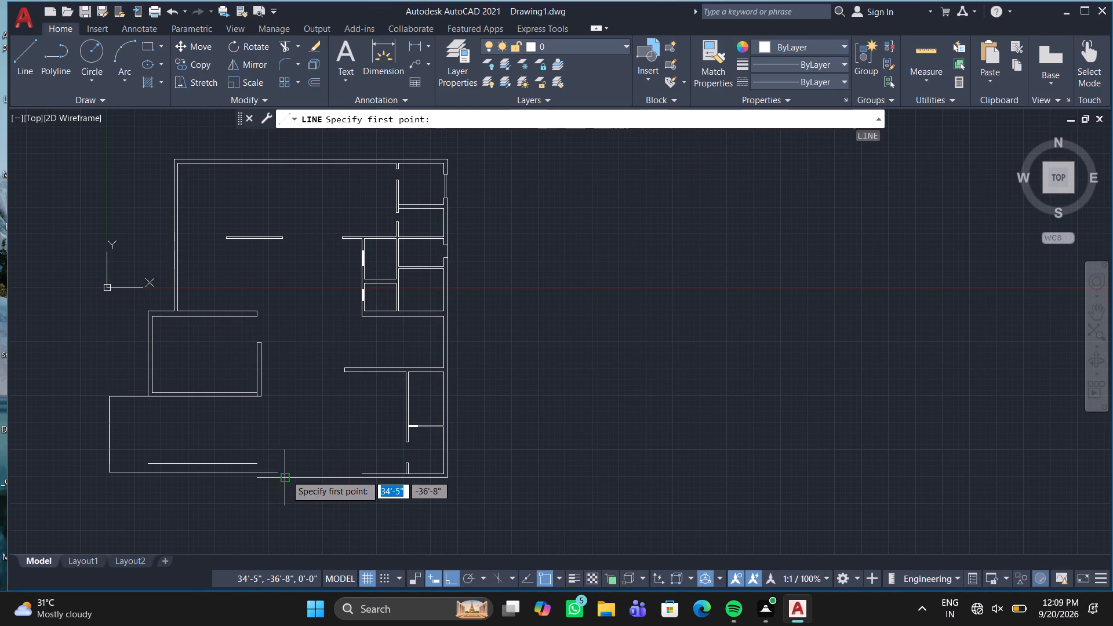
left_click(286, 475)
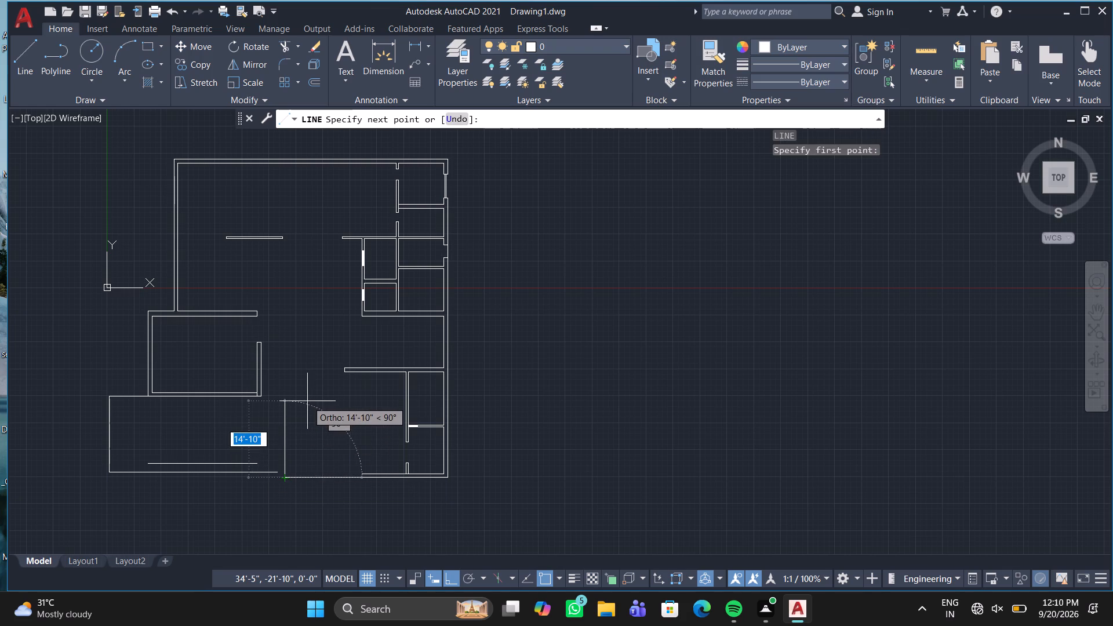
scroll(306, 373, "up", 2)
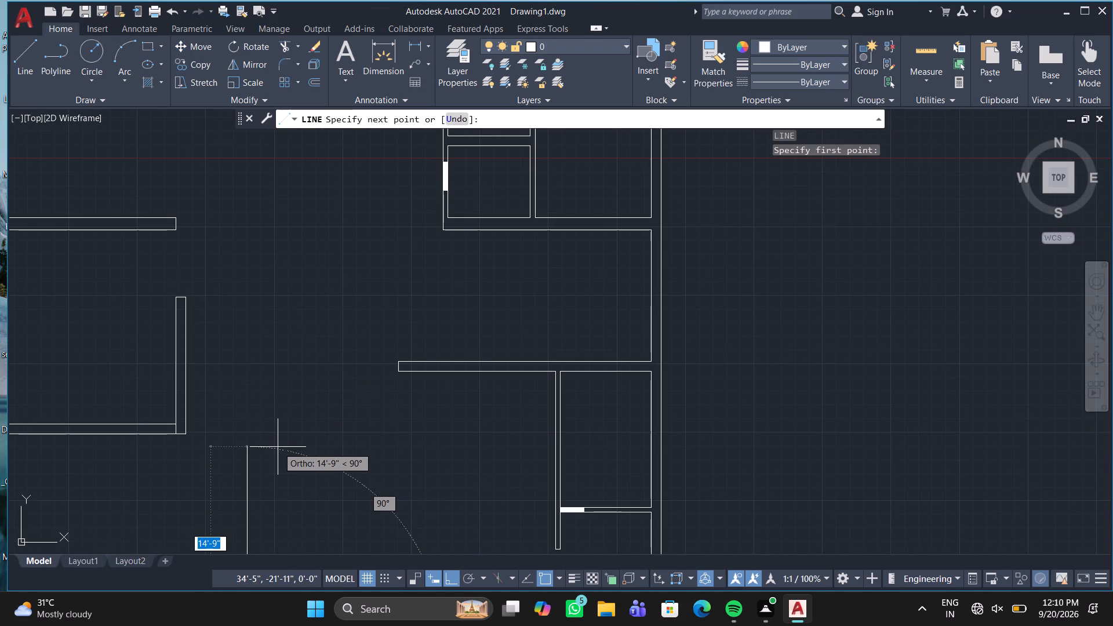
middle_click_drag(278, 447, 539, 400)
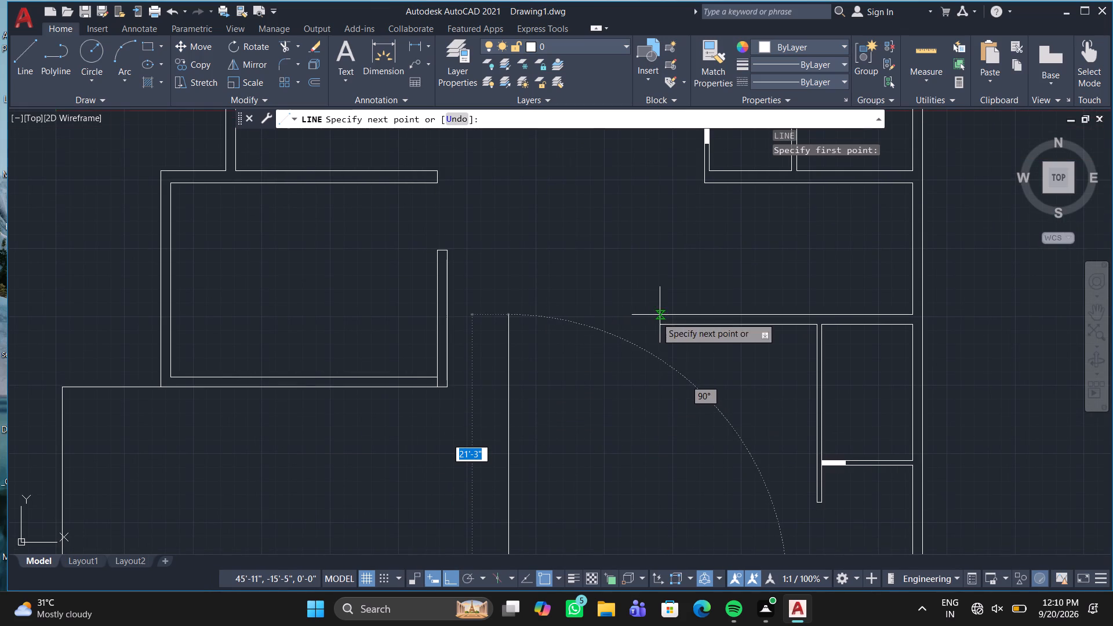
left_click(510, 314)
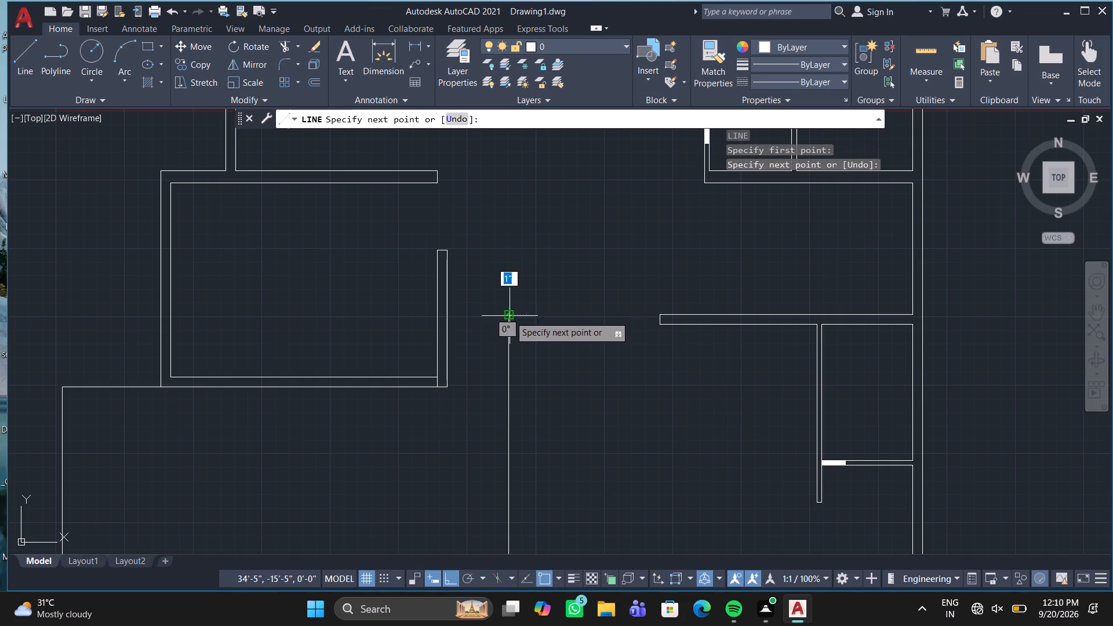
left_click(530, 319)
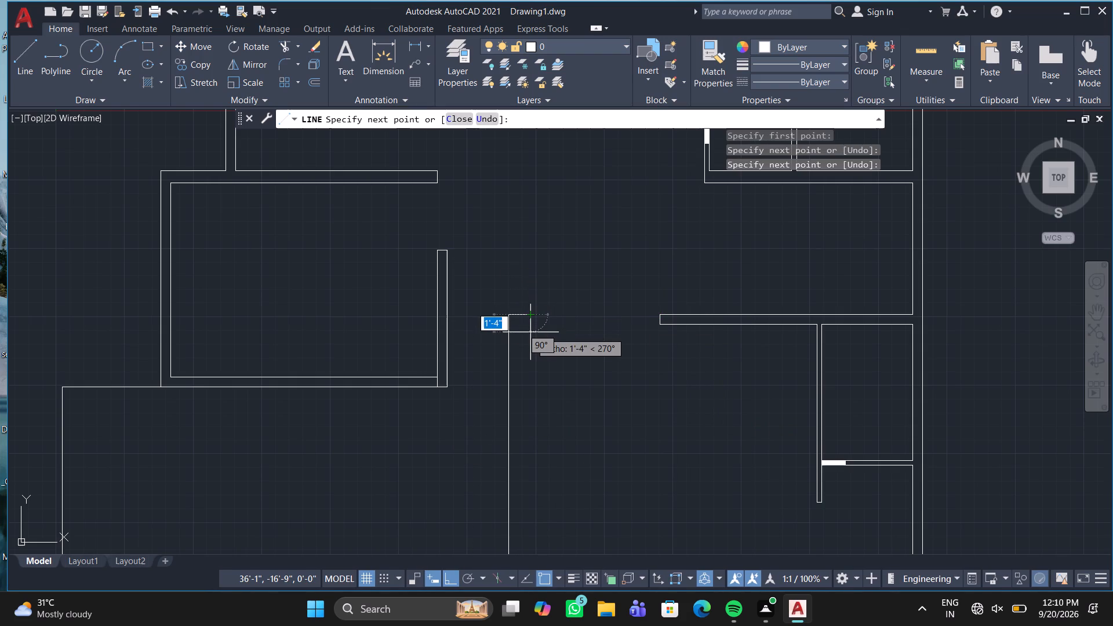
scroll(530, 332, "up", 2)
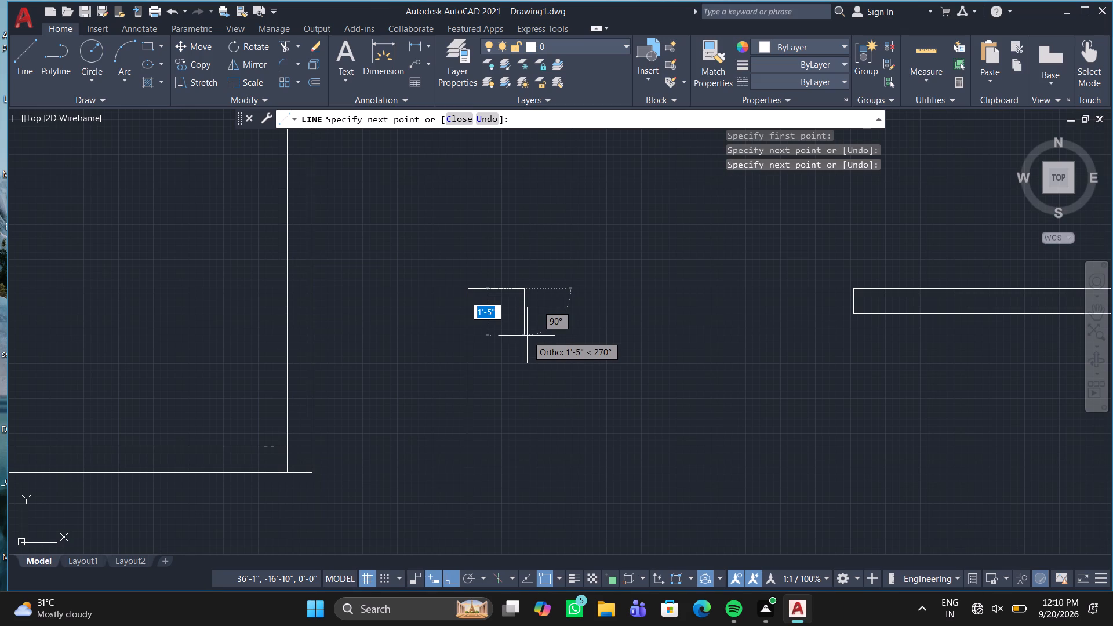
left_click(541, 290)
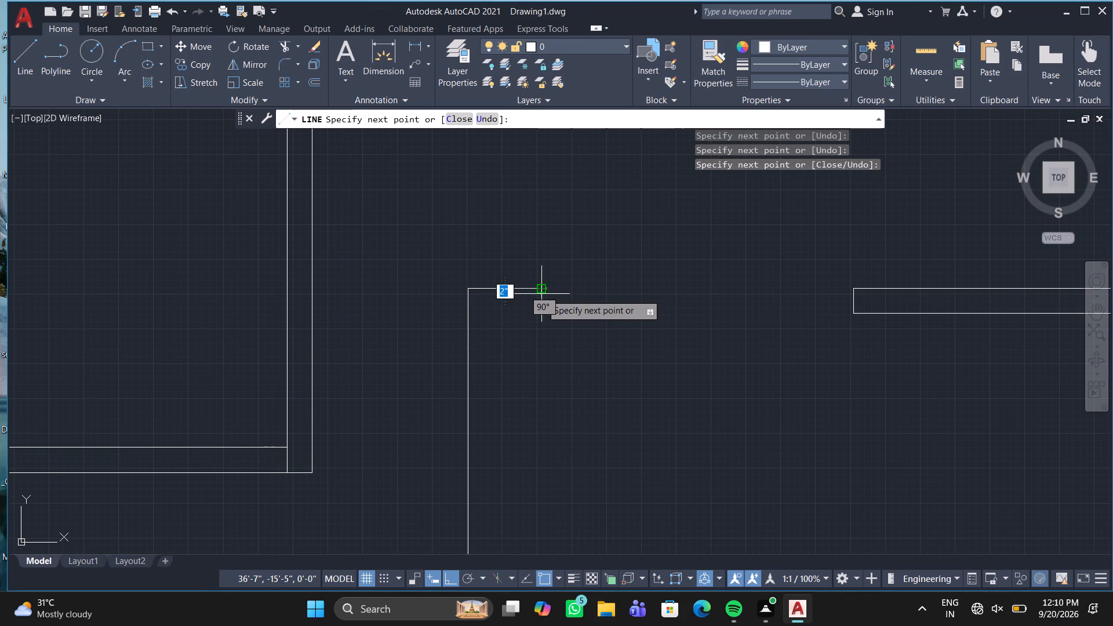
left_click(538, 318)
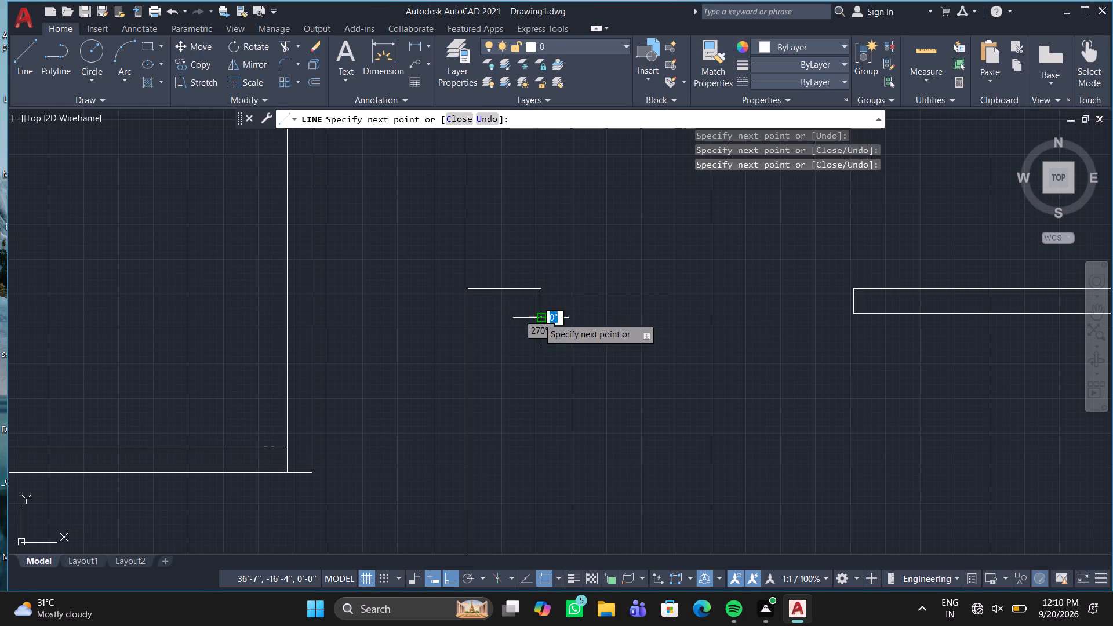
left_click(503, 321)
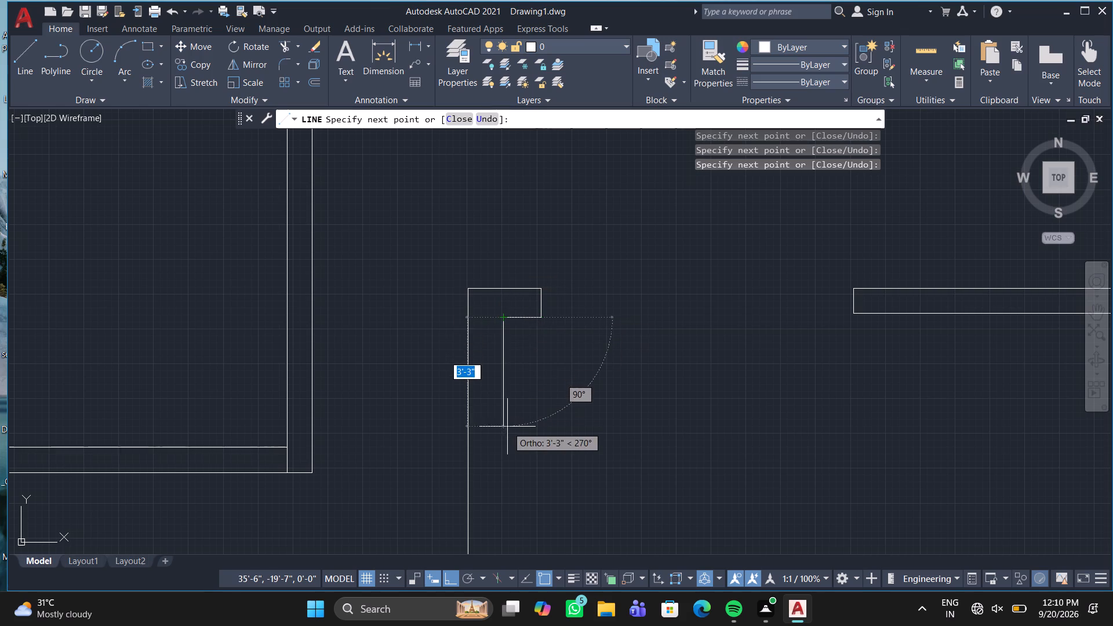
Continue with the left wall's inner face about 19'-7" down and 14'-3" across to join the inner bottom wall line.
middle_click_drag(509, 429, 556, 354)
scroll(509, 429, "down", 1)
scroll(577, 430, "down", 2)
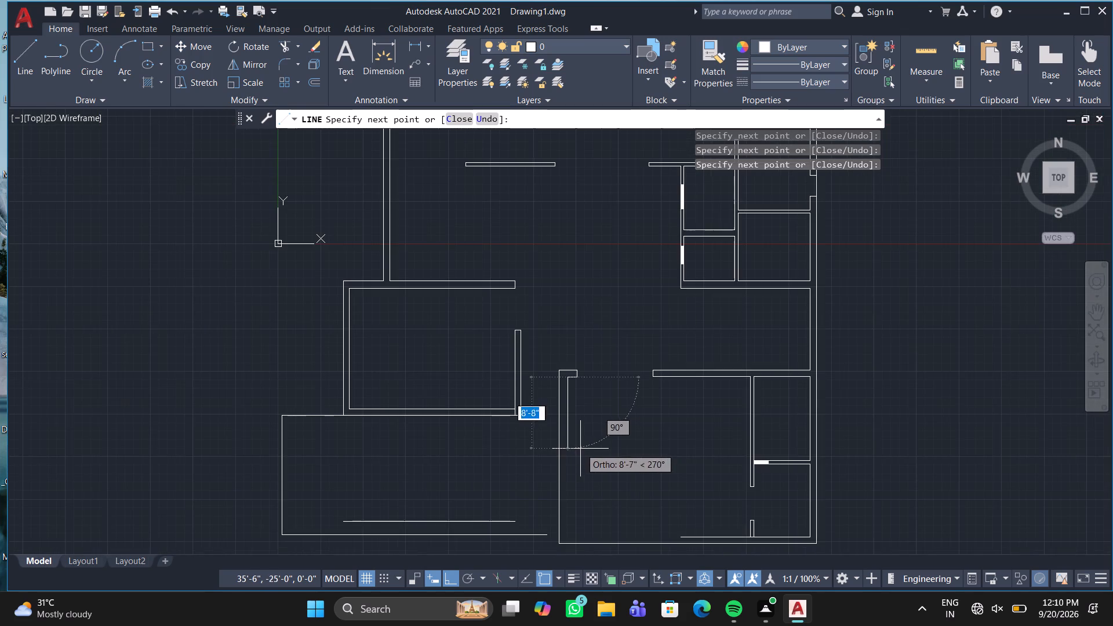
middle_click_drag(580, 449, 733, 145)
scroll(742, 227, "up", 2)
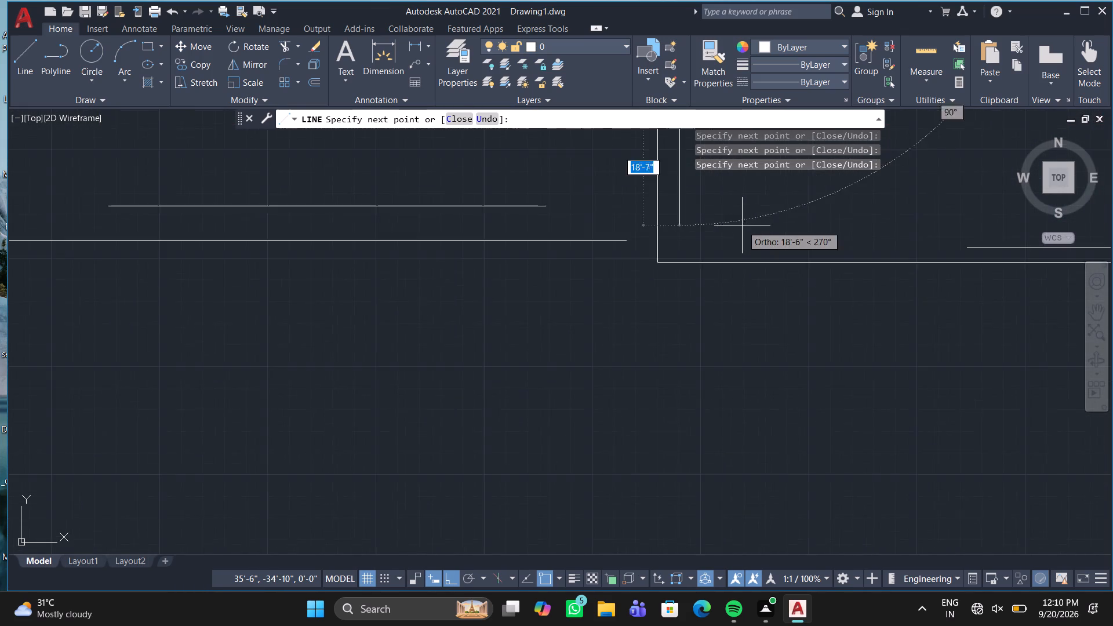
middle_click_drag(742, 225, 720, 325)
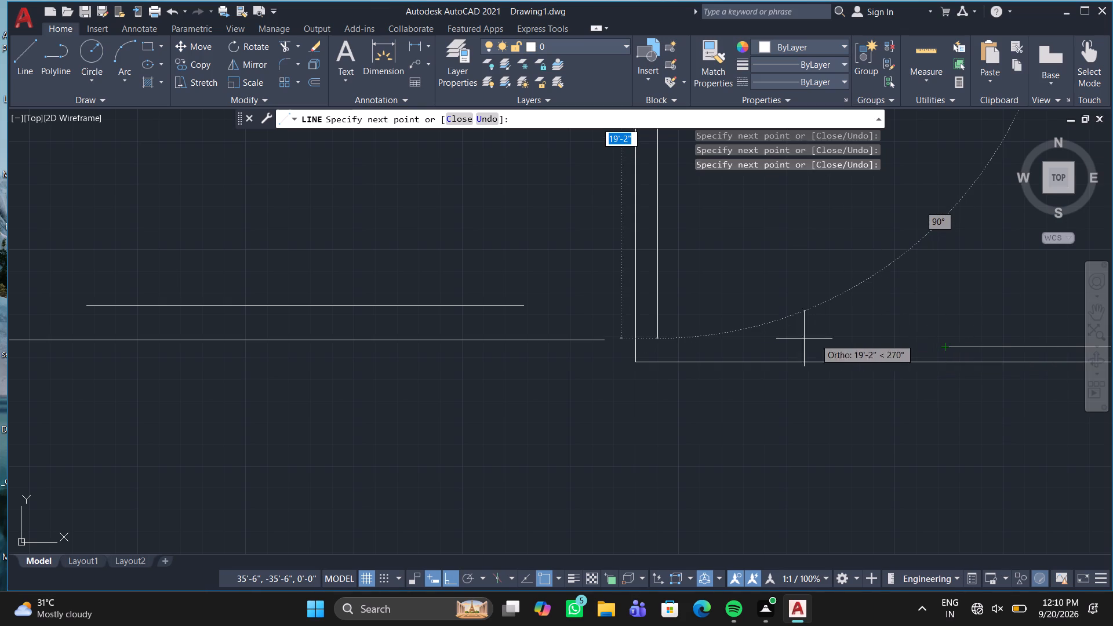
left_click(656, 348)
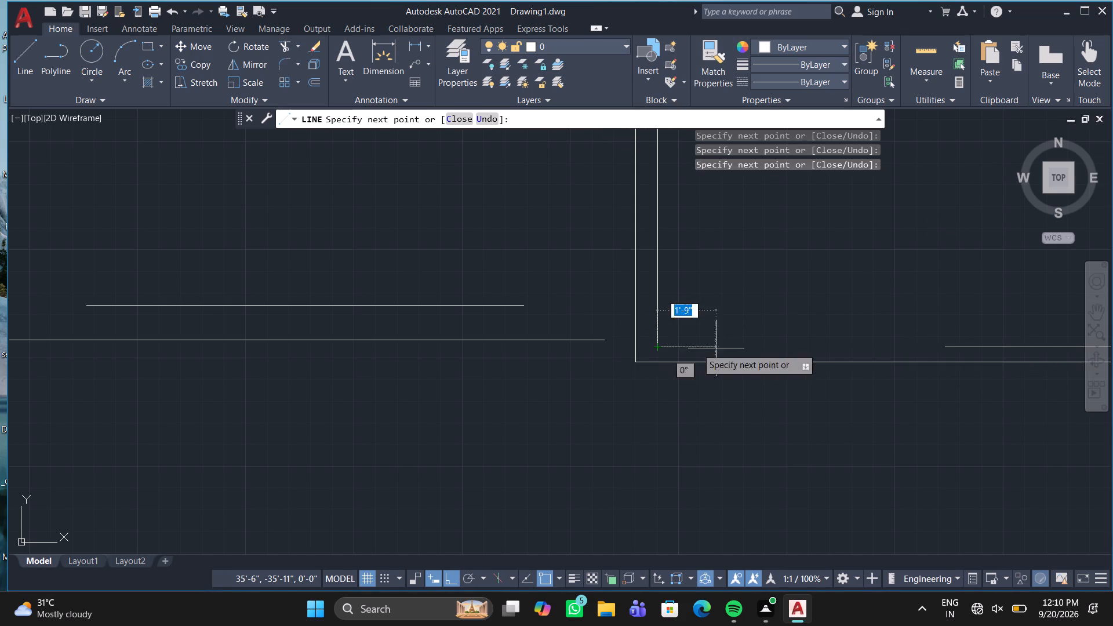
left_click(954, 345)
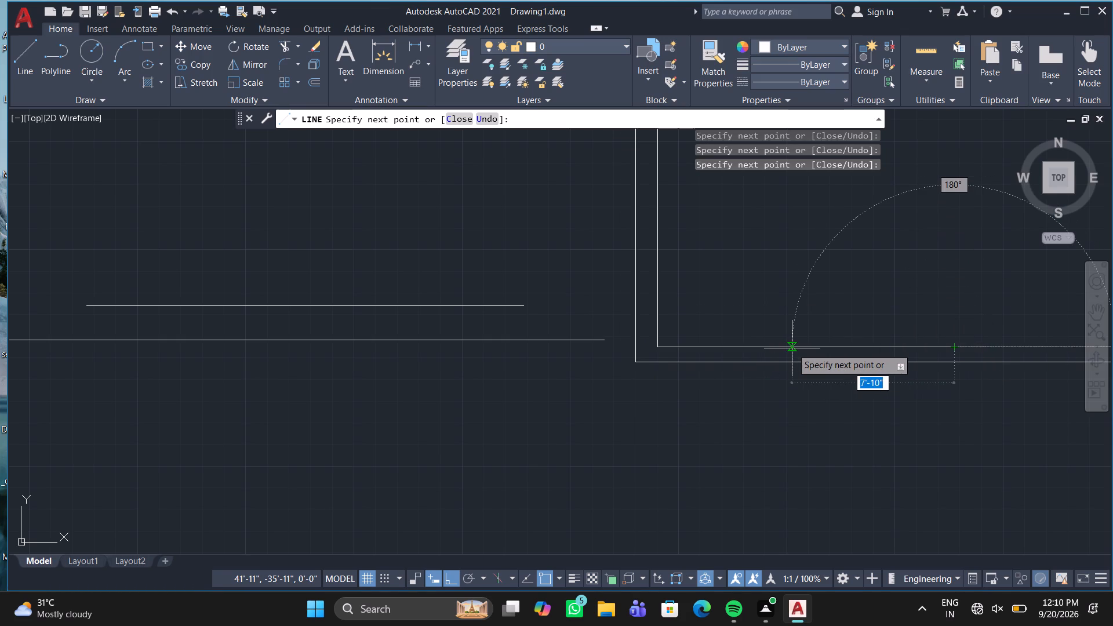
key("Escape")
Erase the two loose horizontal lines at the bottom of the lower left outline.
scroll(735, 362, "down", 1)
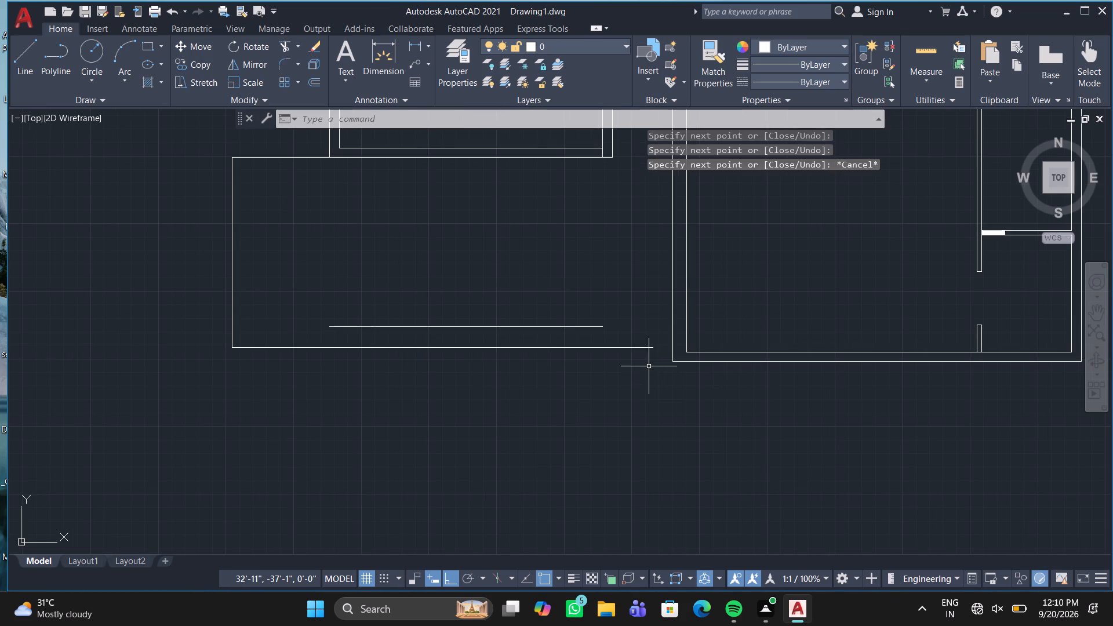
double_click(556, 350)
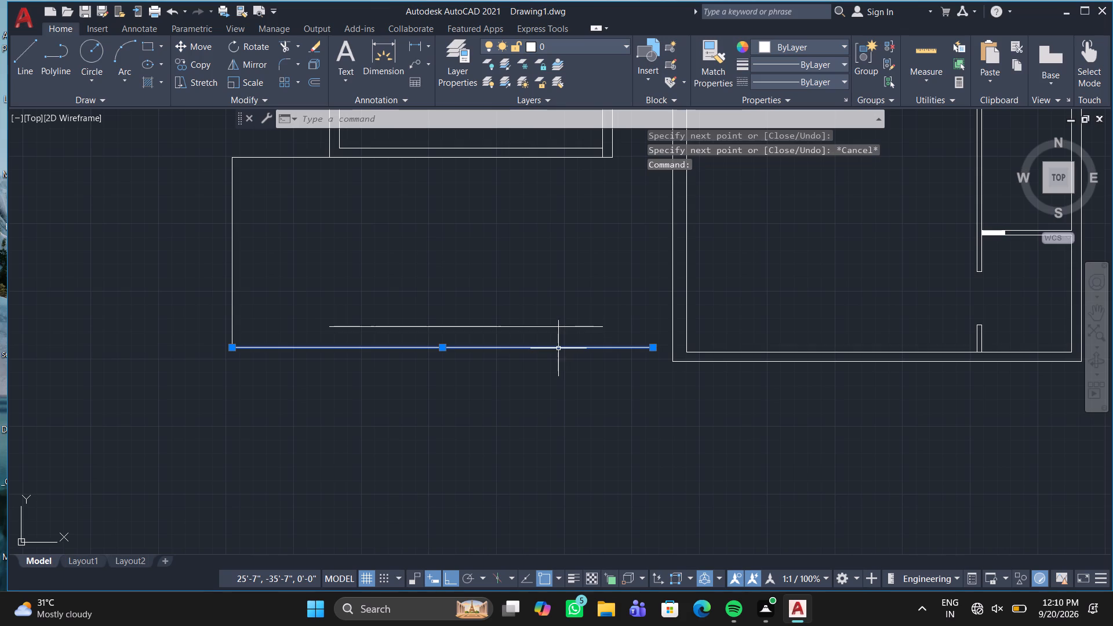
key("Delete")
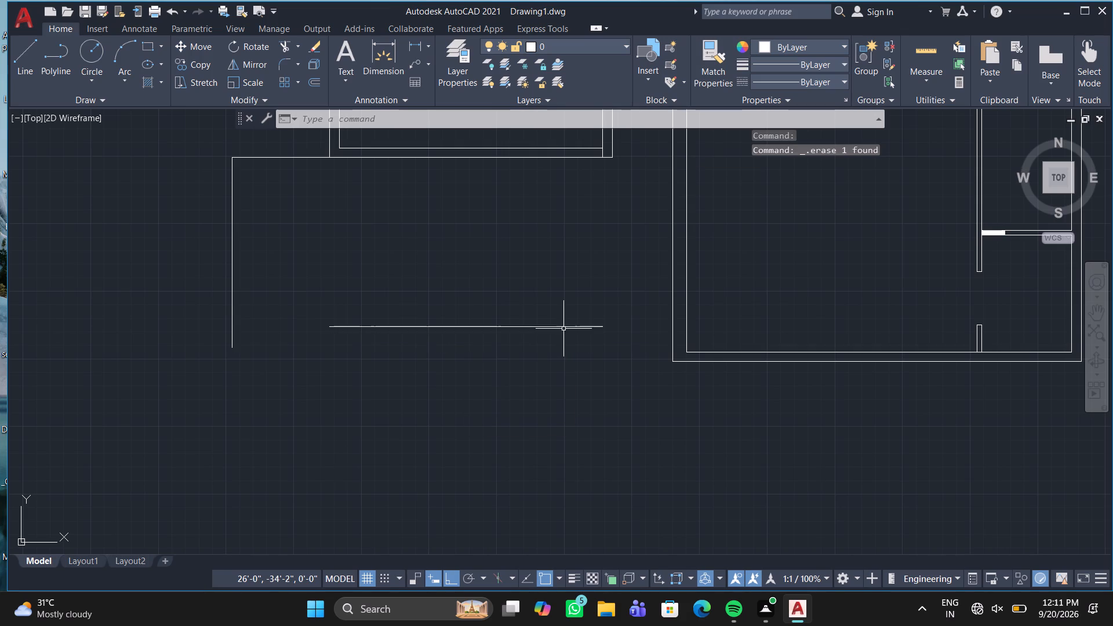
left_click(565, 327)
key("Delete")
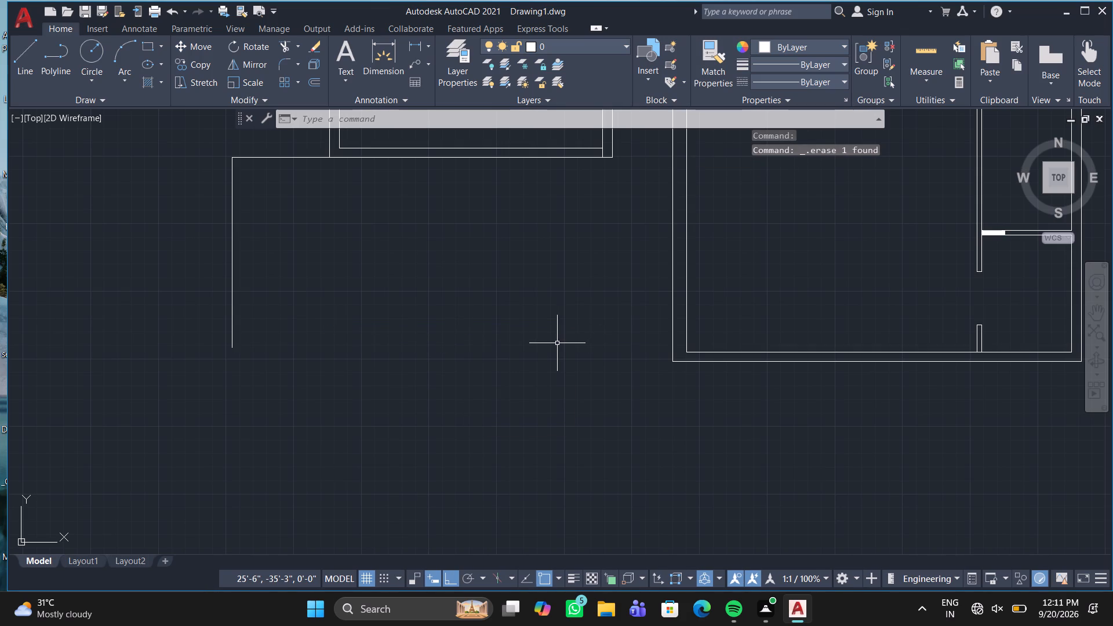
Examine the overall floor plan, from the open lower left outline to the upper rooms.
scroll(557, 343, "down", 1)
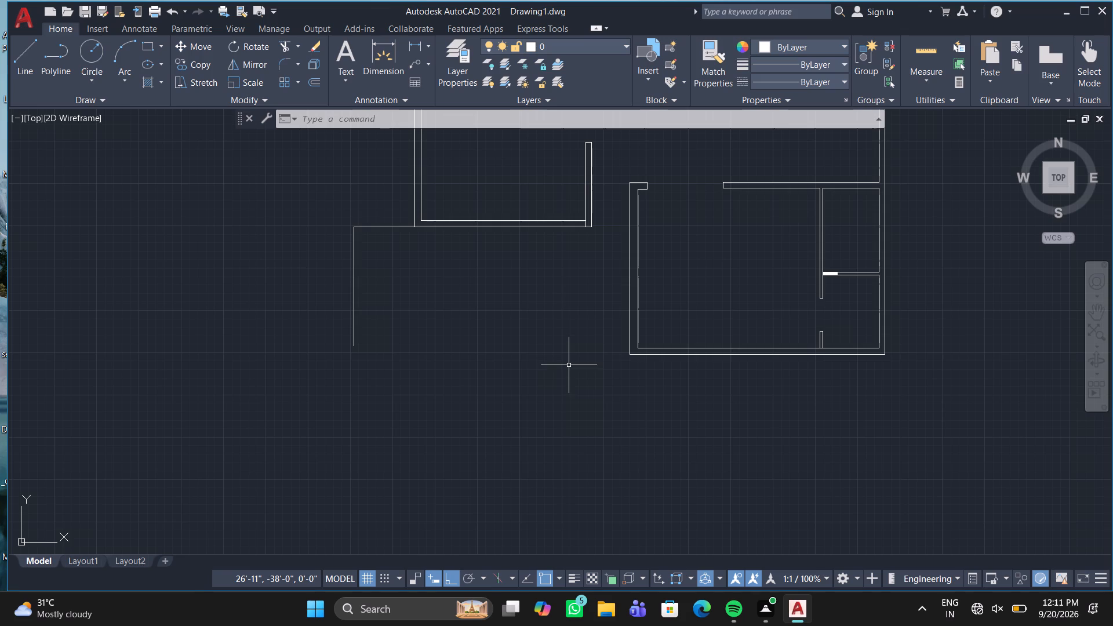
scroll(480, 215, "down", 1)
middle_click_drag(497, 248, 460, 351)
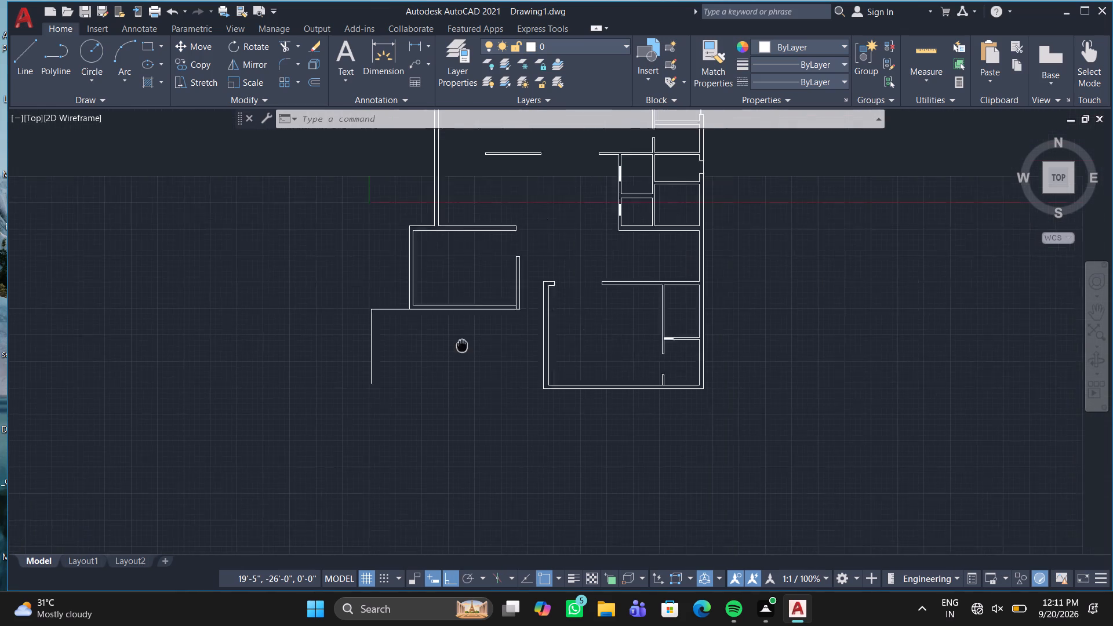
middle_click_drag(460, 351, 383, 508)
scroll(383, 508, "down", 1)
scroll(387, 440, "up", 2)
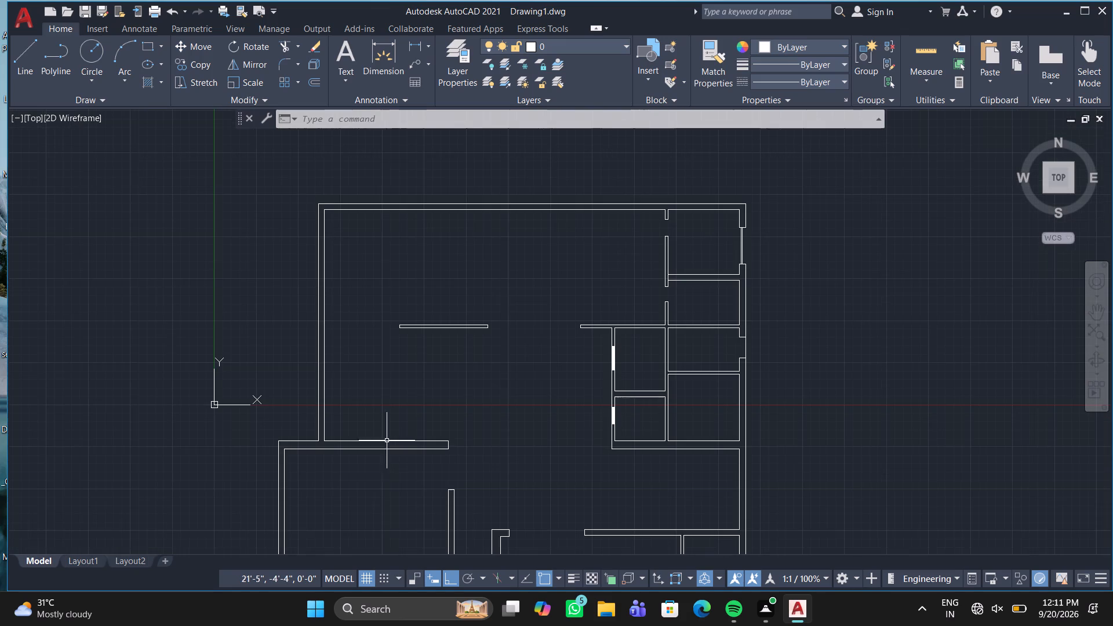
middle_click_drag(373, 480, 477, 139)
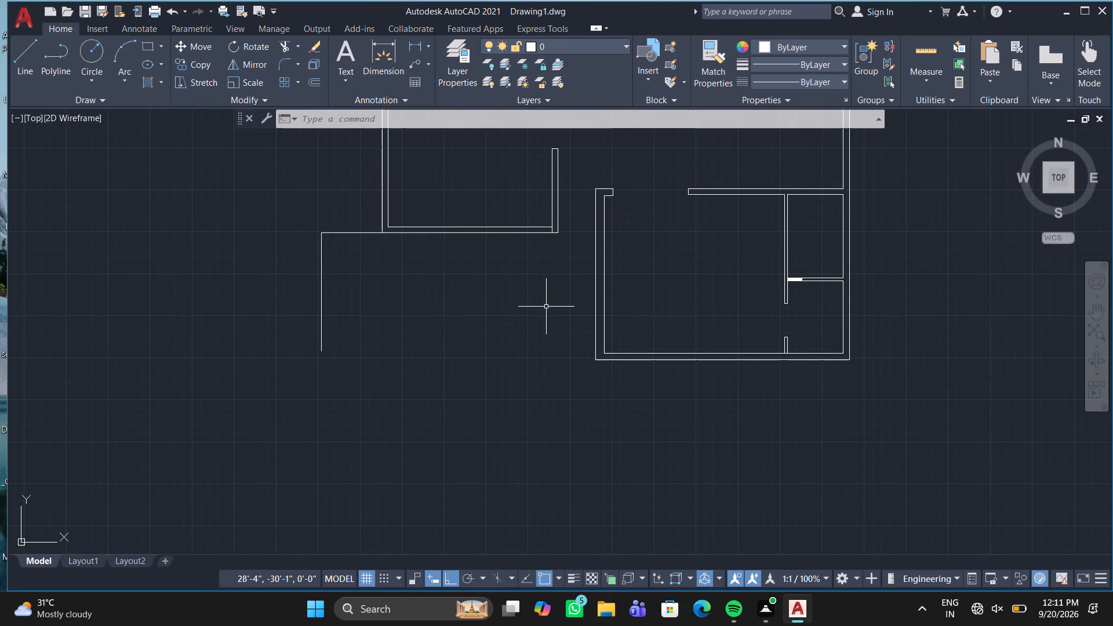
Start the lower left room's outline with a vertical line about 3' long below the lower right room's left corner, doubling back partway down it.
scroll(546, 307, "up", 1)
middle_click_drag(627, 479, 626, 381)
scroll(626, 376, "up", 1)
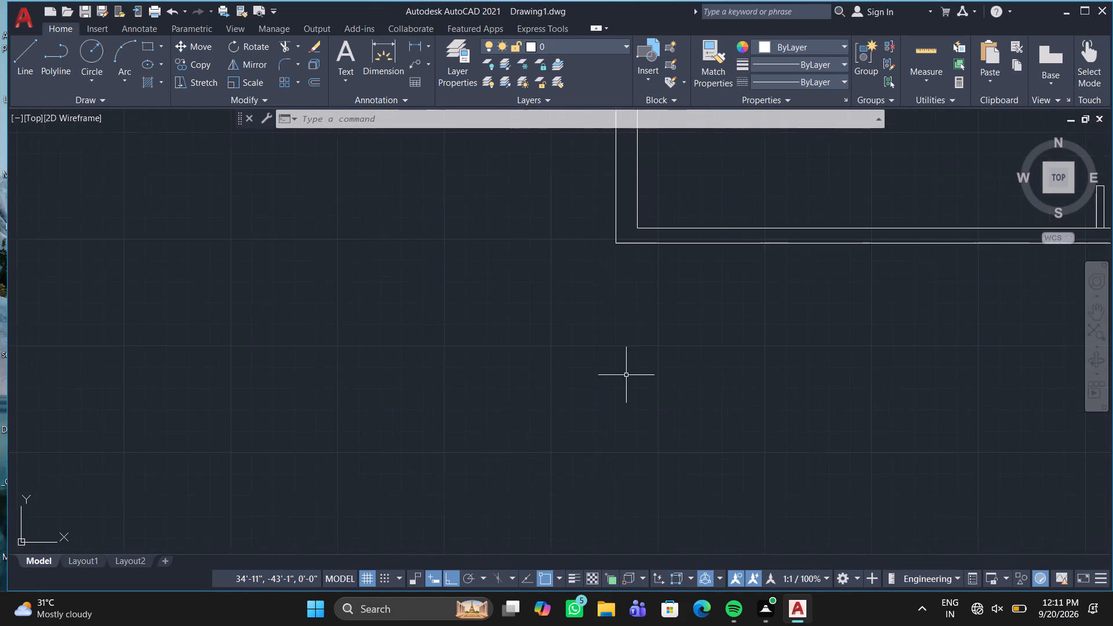
key("l")
key("Return")
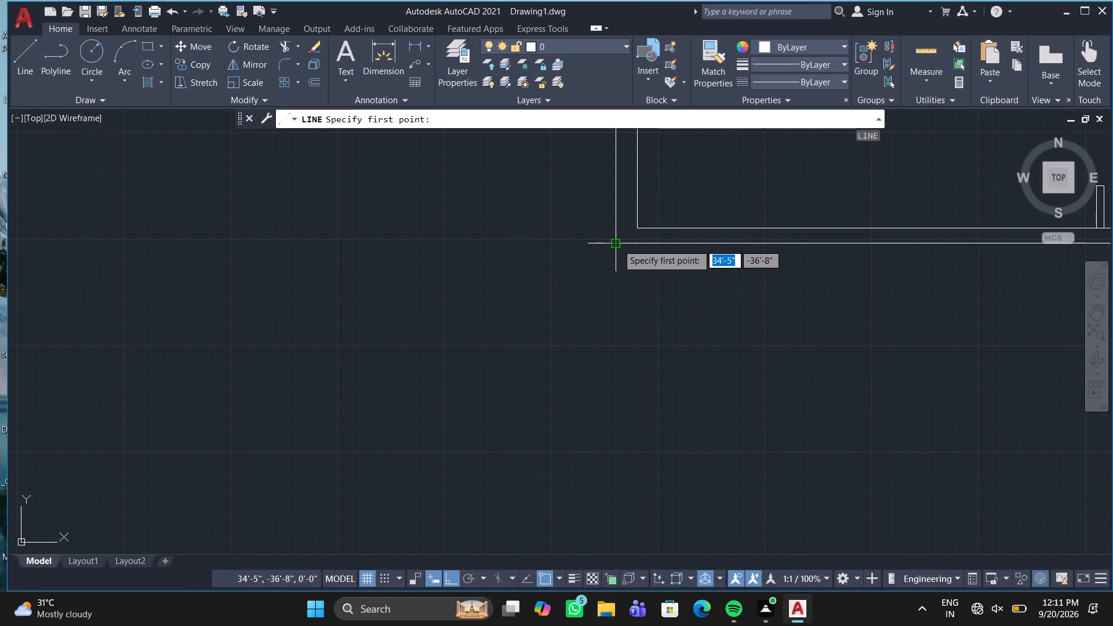
left_click(620, 390)
left_click_drag(620, 391, 621, 405)
scroll(624, 437, "down", 1)
middle_click_drag(627, 442, 639, 304)
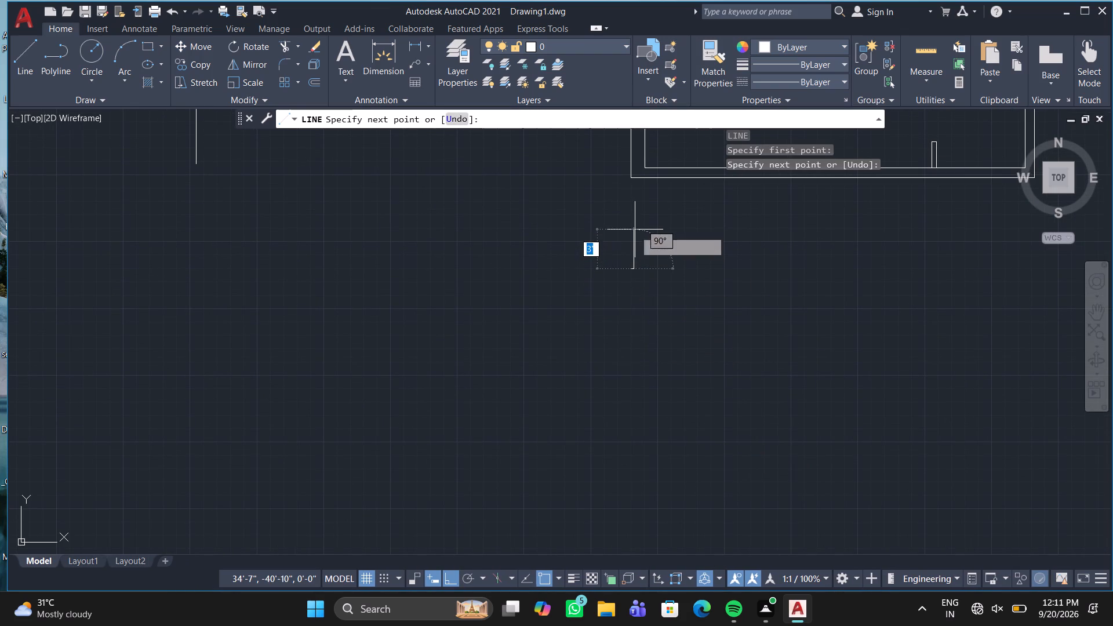
scroll(635, 229, "up", 2)
left_click(630, 231)
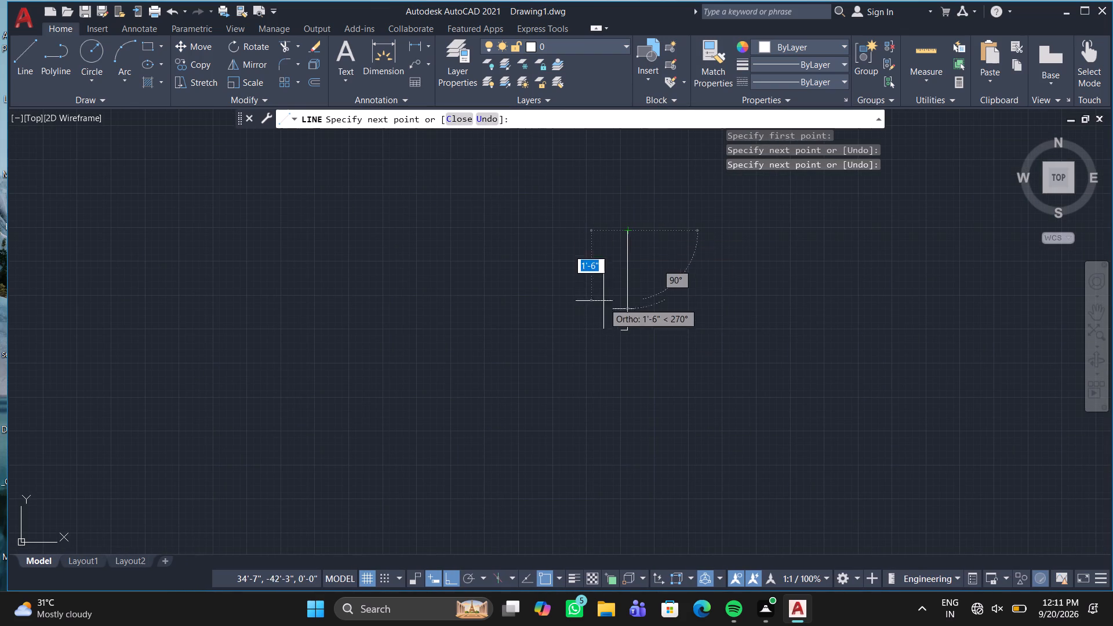
scroll(633, 328, "up", 2)
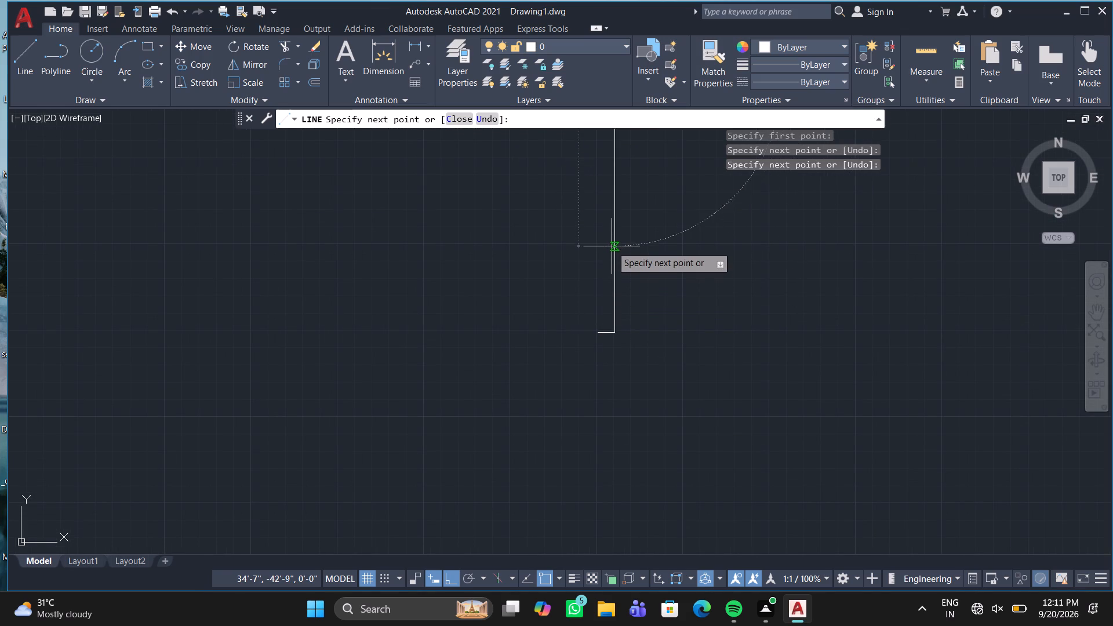
left_click(612, 246)
Continue the bottom outer wall line about 34'-2" across, then up about 7' to join the open end of the left outline.
middle_click_drag(392, 285, 688, 318)
scroll(690, 322, "down", 1)
scroll(157, 337, "down", 2)
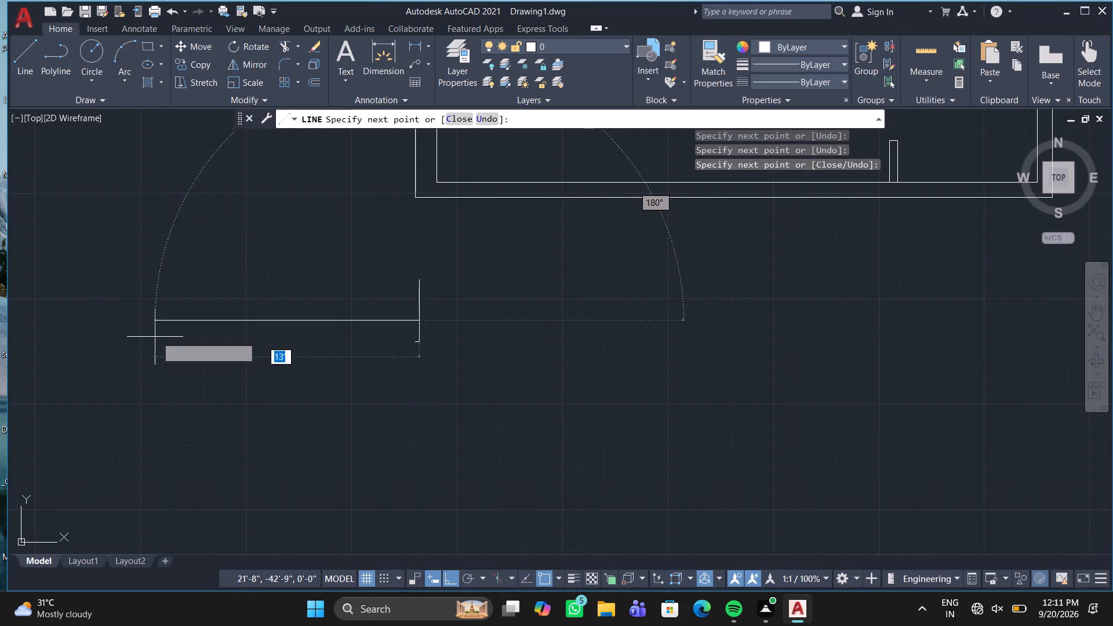
middle_click_drag(150, 335, 397, 375)
scroll(118, 373, "down", 4)
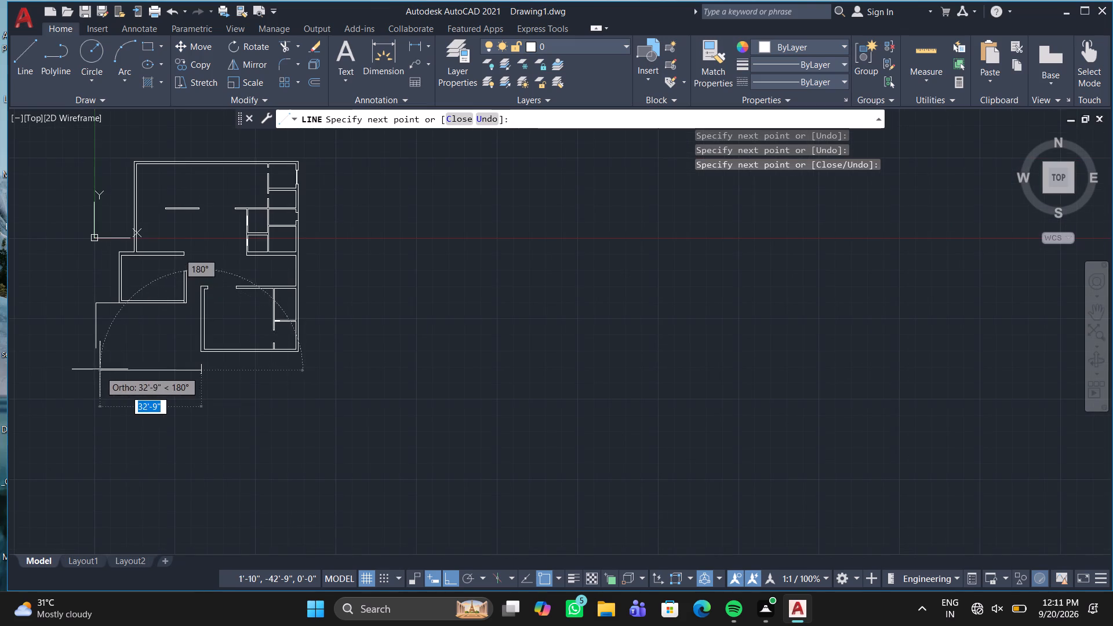
scroll(100, 369, "up", 3)
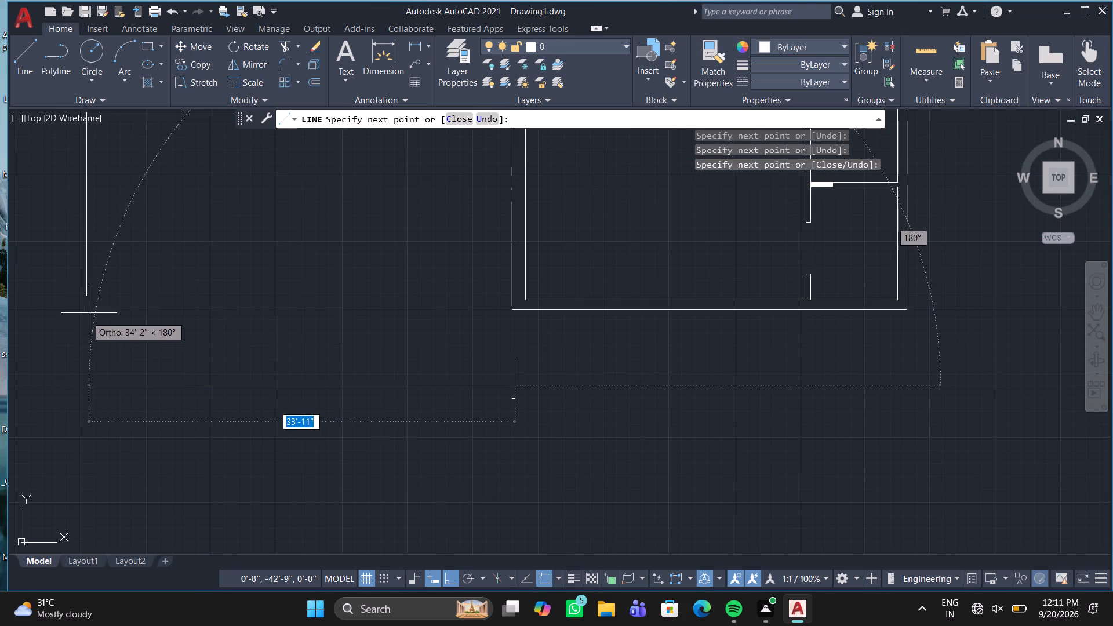
left_click(86, 385)
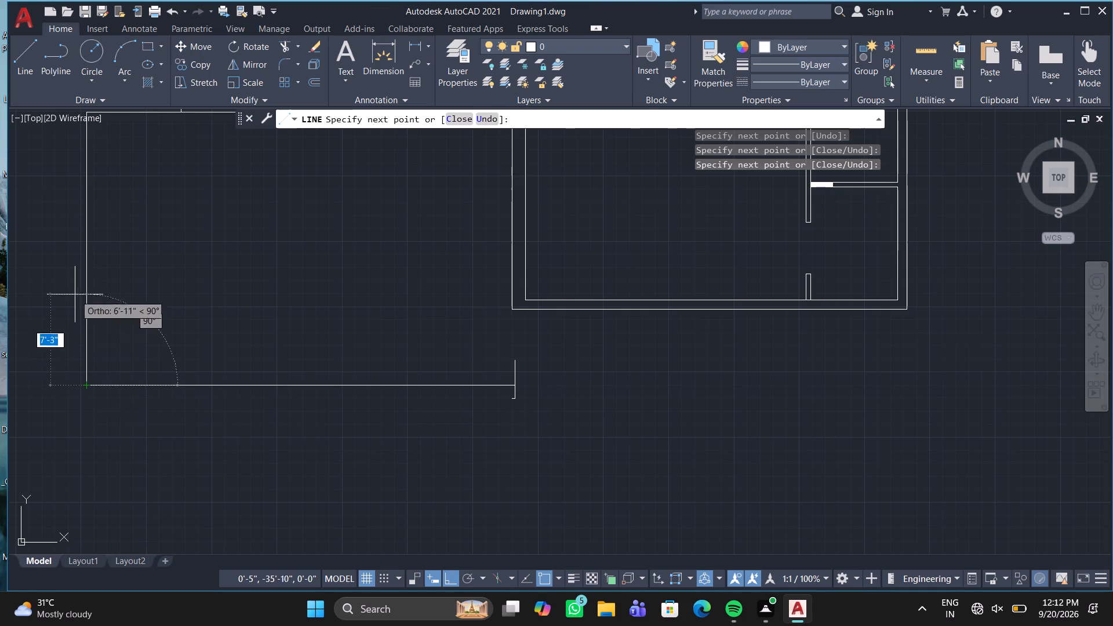
left_click(86, 288)
key("Escape")
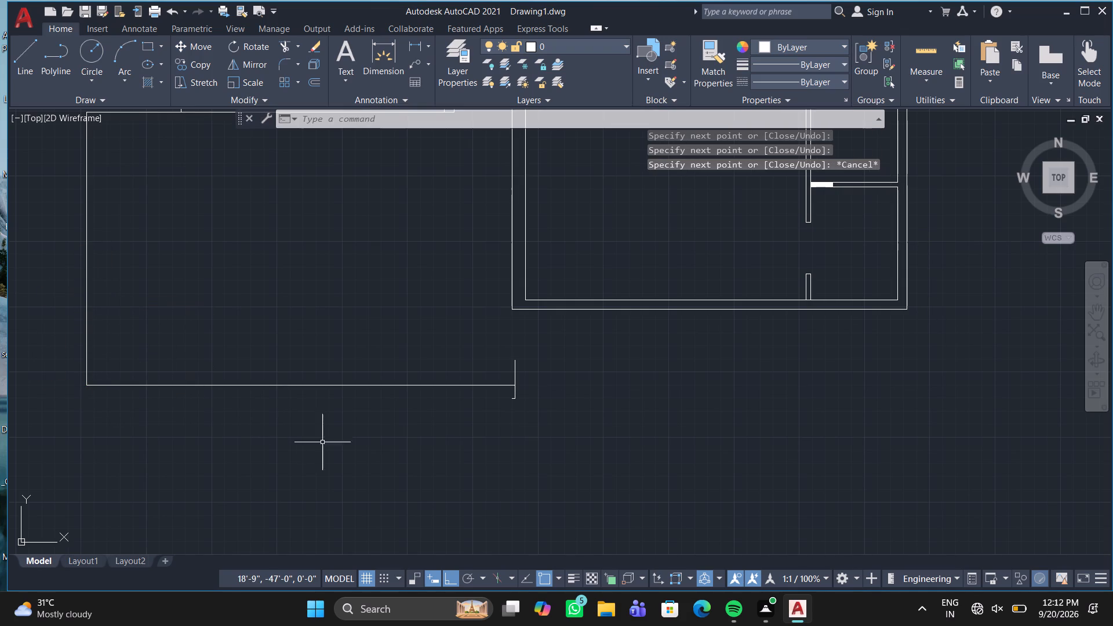
Trim the short stub hanging below the new bottom wall line at its right end.
type("tr")
key("Return")
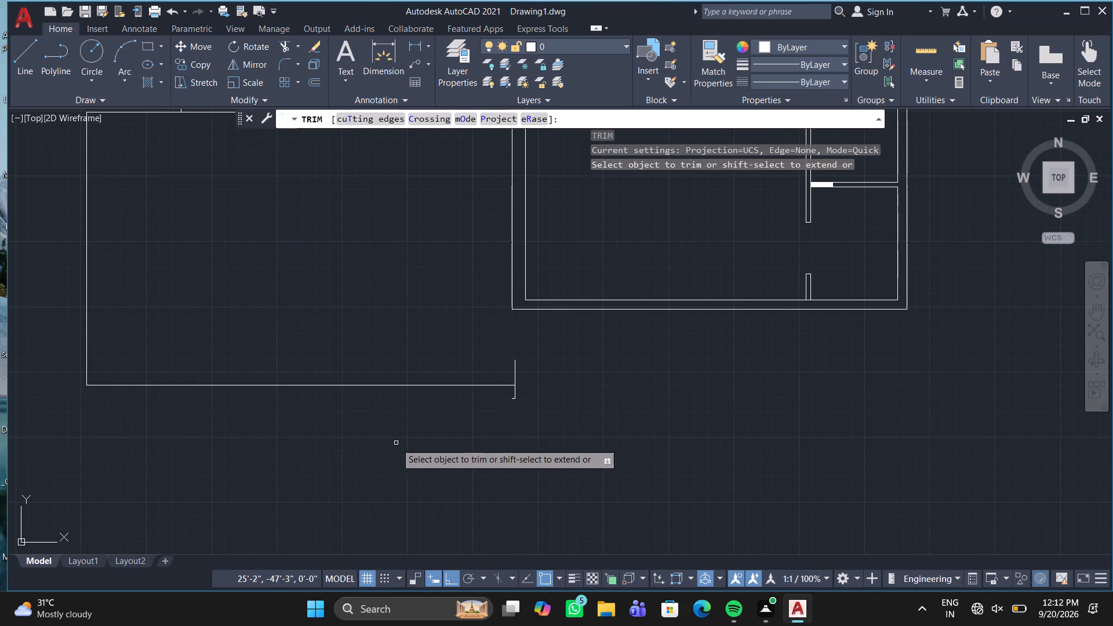
scroll(419, 421, "up", 4)
scroll(703, 292, "up", 2)
left_click_drag(935, 303, 1031, 294)
left_click_drag(935, 381, 936, 388)
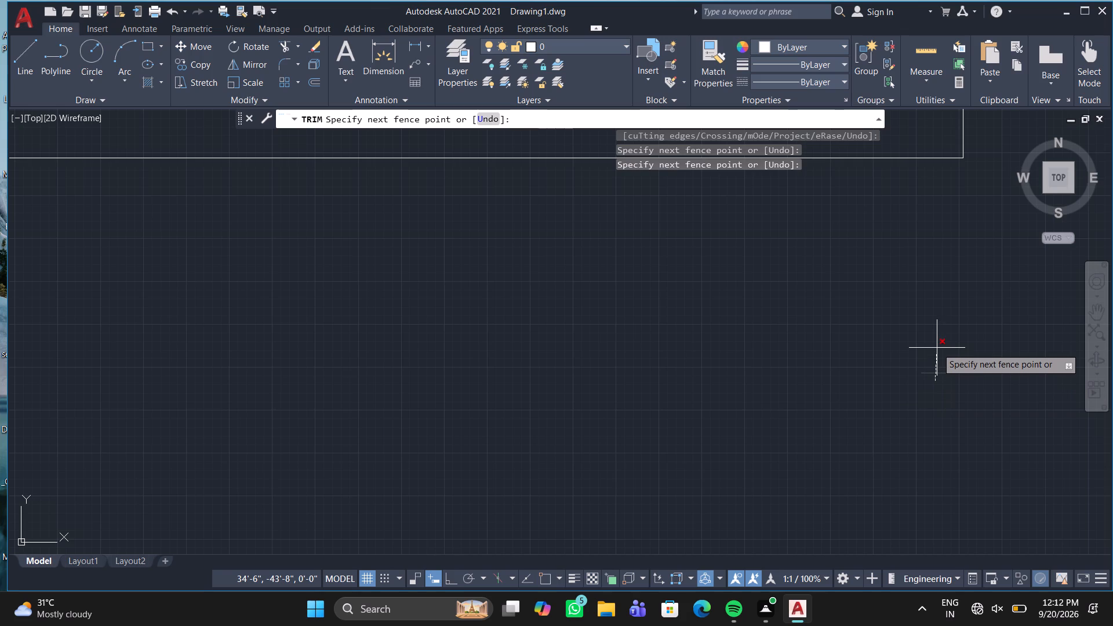
left_click(937, 348)
key("Escape")
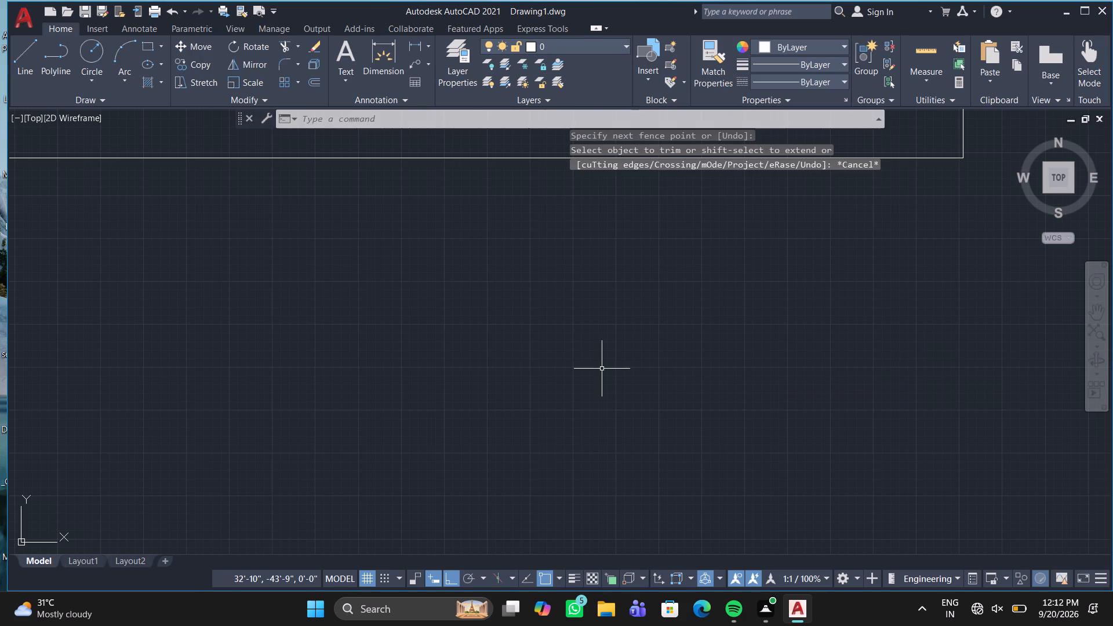
Draw the lower left room's inner top wall line: about 6" down along the right room's left wall, then 32'-2" toward the left outline.
scroll(601, 369, "down", 2)
middle_click_drag(601, 369, 525, 559)
scroll(525, 553, "down", 2)
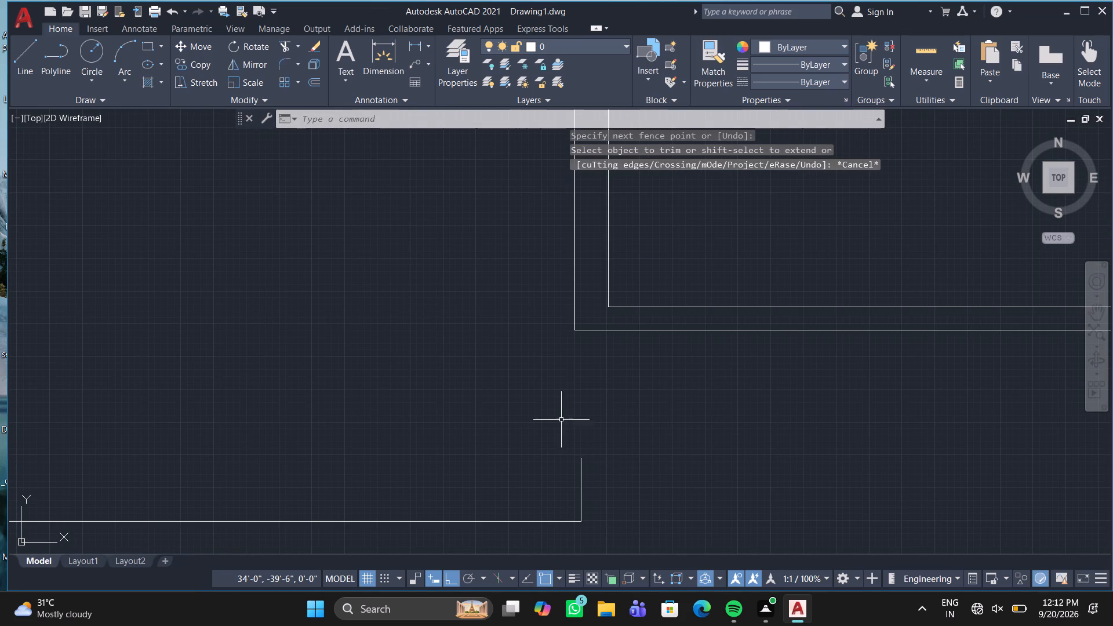
scroll(416, 422, "down", 2)
middle_click_drag(416, 422, 544, 446)
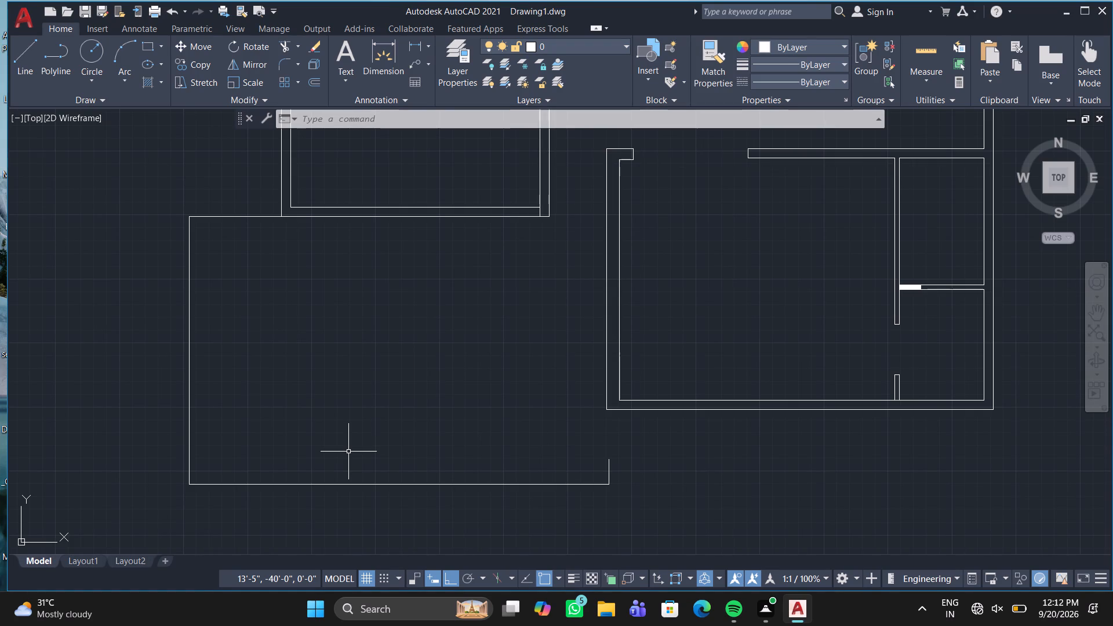
key("l")
key("Return")
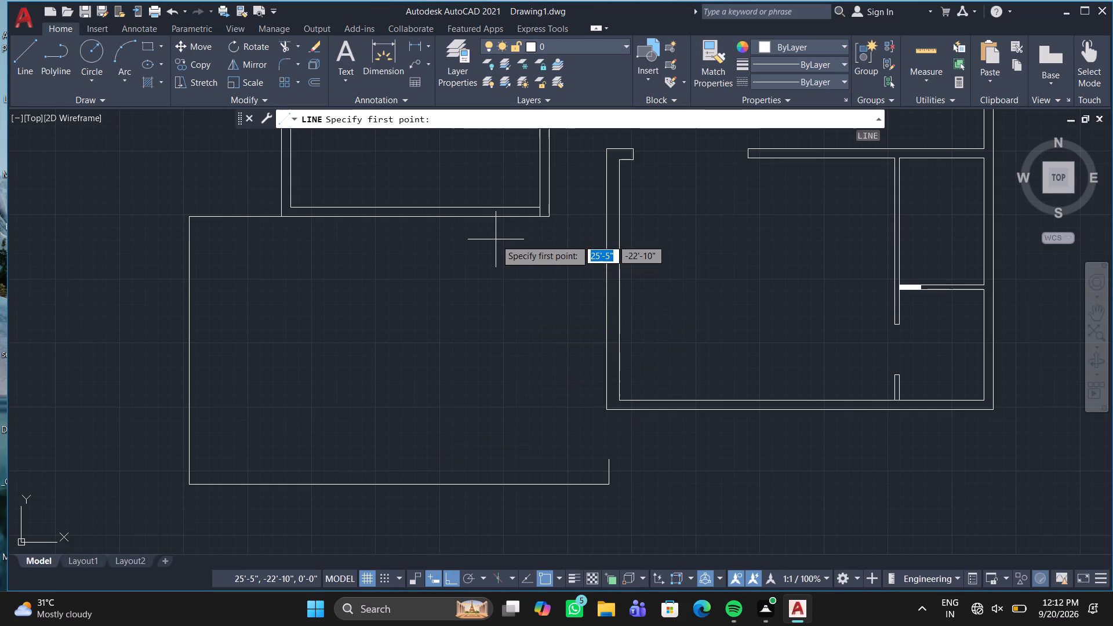
left_click(604, 231)
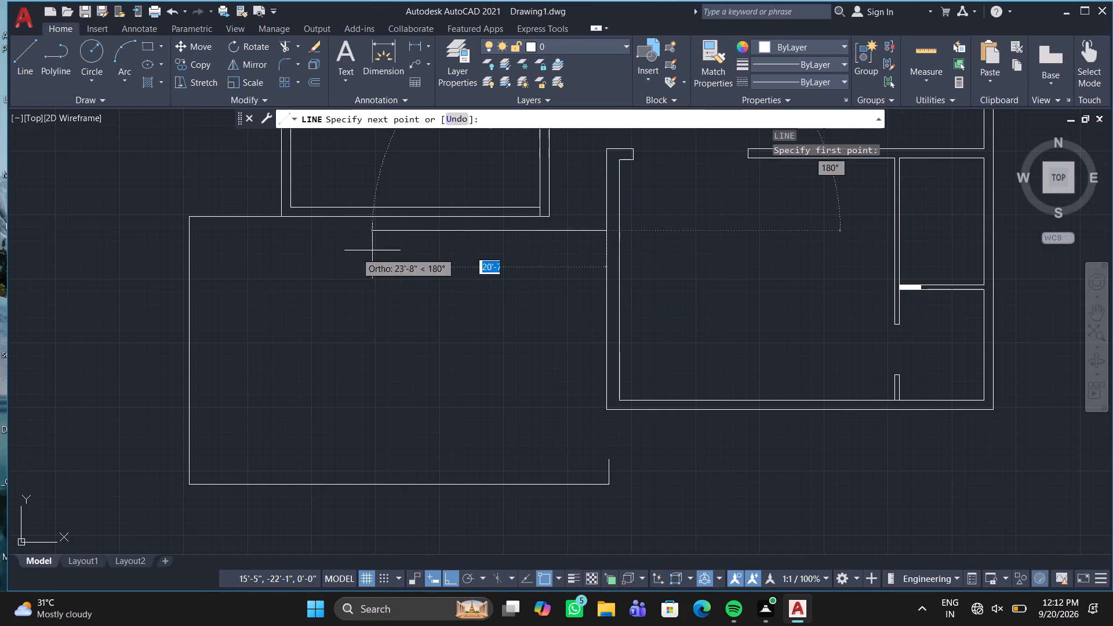
scroll(587, 229, "up", 3)
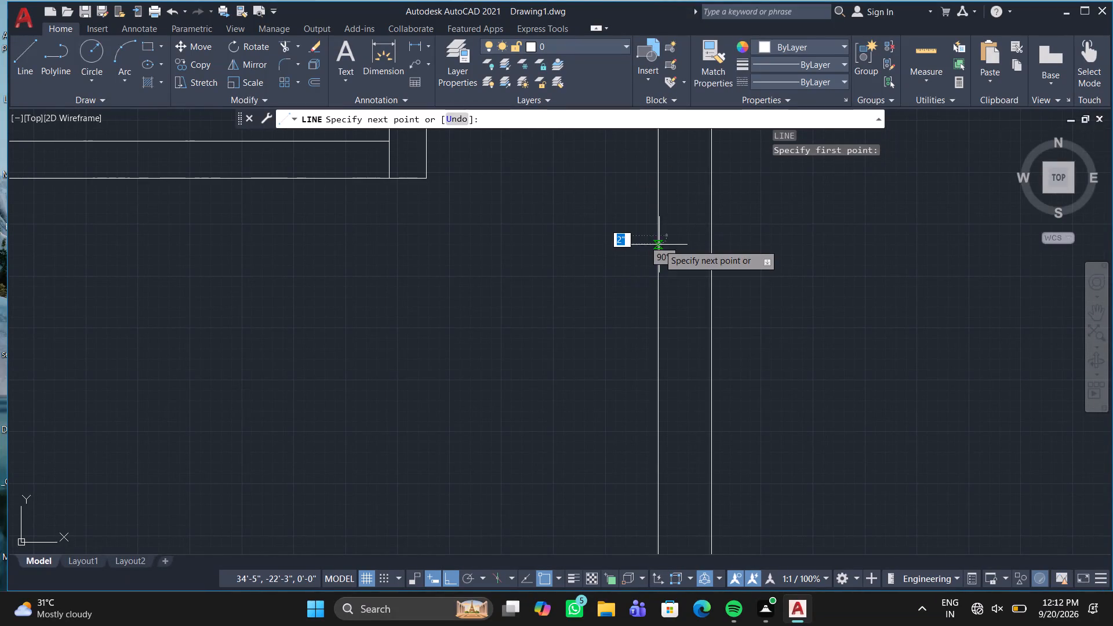
left_click(653, 259)
scroll(0, 271, "down", 1)
middle_click_drag(0, 271, 517, 166)
scroll(523, 165, "down", 2)
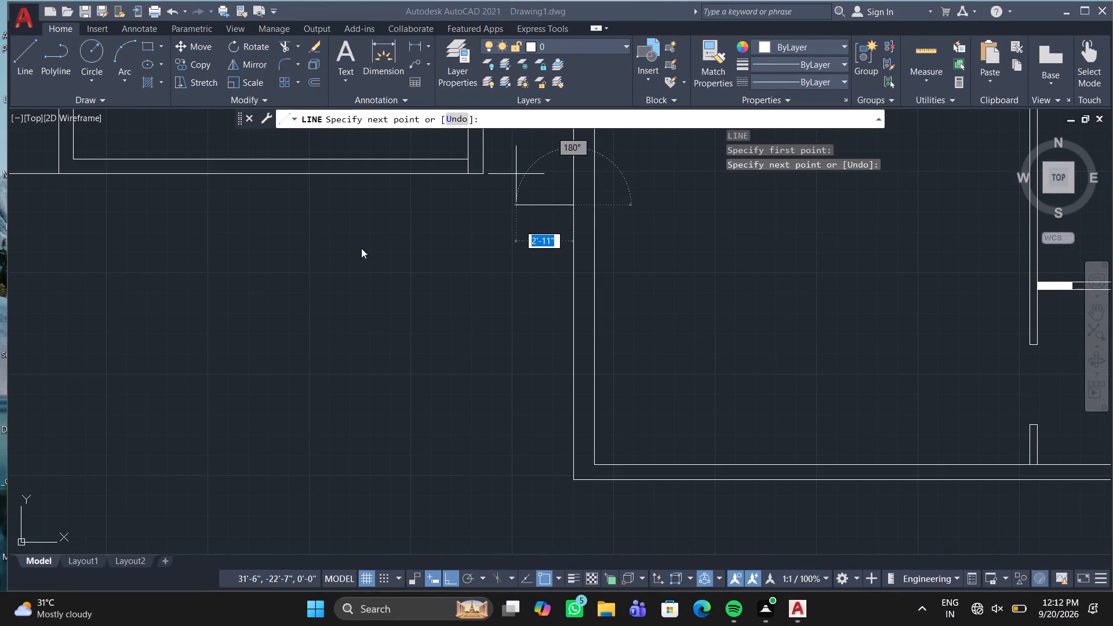
key("grave")
key("Escape")
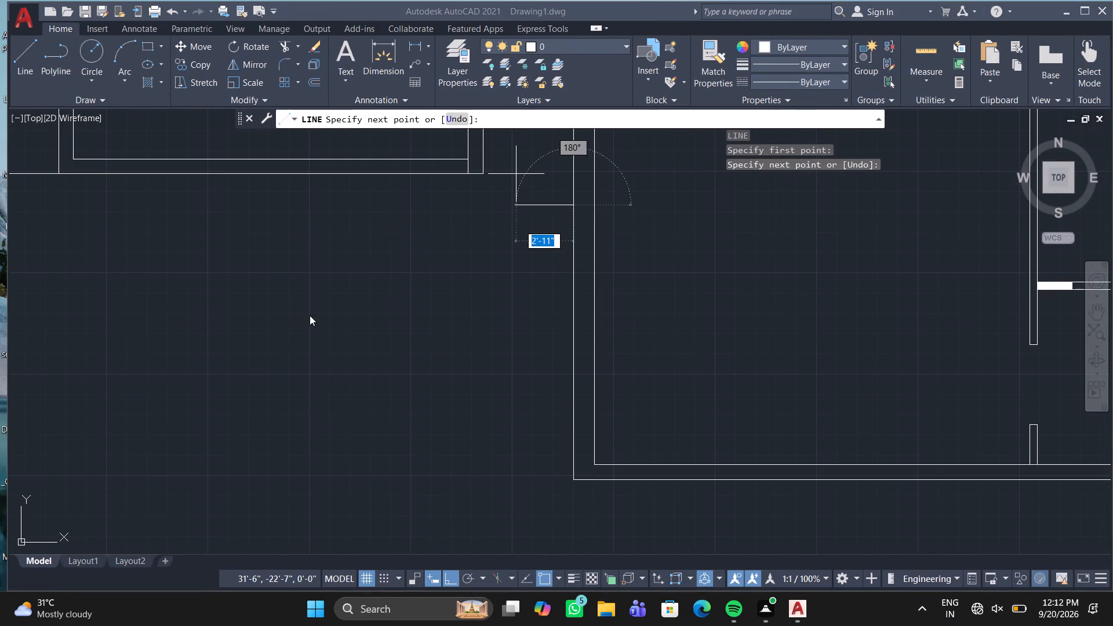
left_click(310, 315)
scroll(193, 351, "down", 1)
middle_click_drag(191, 351, 422, 351)
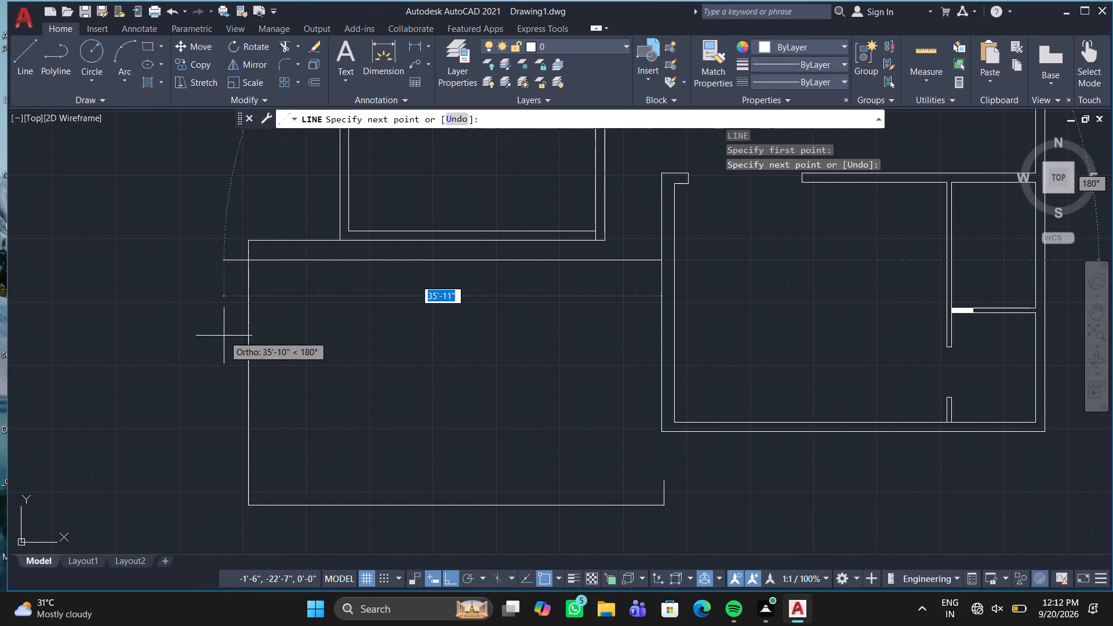
scroll(277, 297, "up", 1)
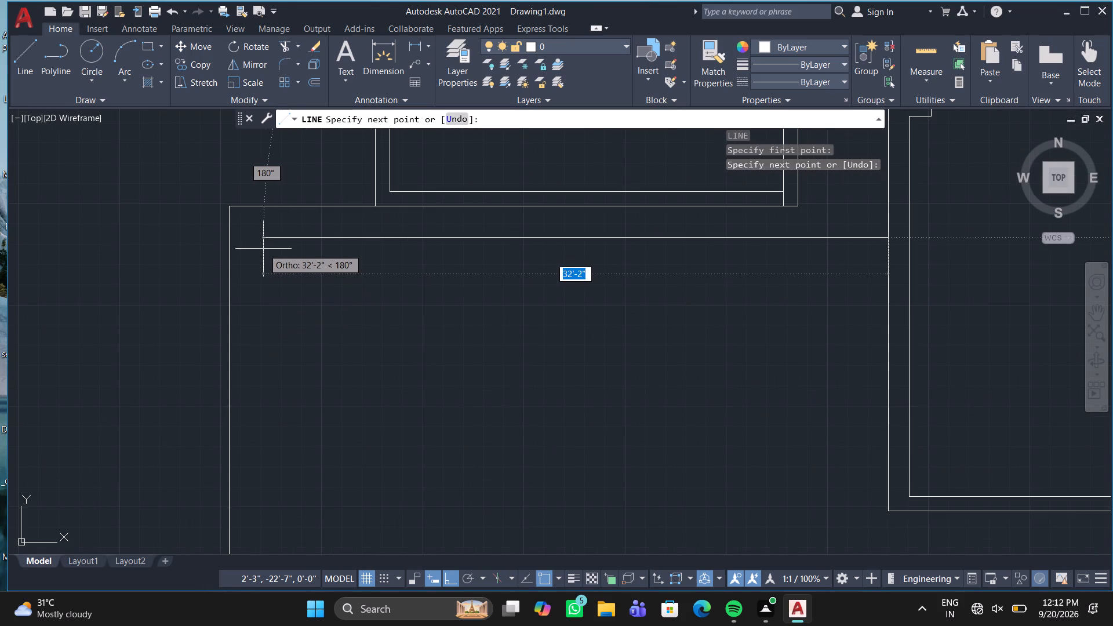
left_click(263, 246)
Continue the inner left wall line down about 18'-4" and extend it about 4" further toward the bottom outer line.
scroll(297, 530, "down", 1)
middle_click_drag(297, 530, 216, 96)
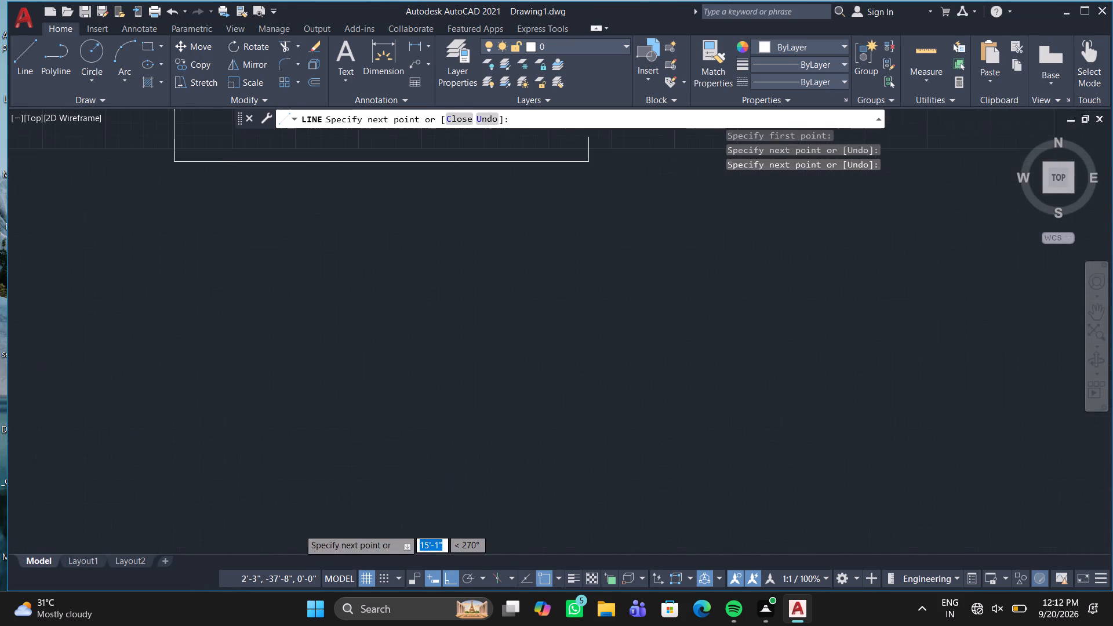
middle_click_drag(216, 96, 216, 96)
middle_click_drag(213, 140, 164, 504)
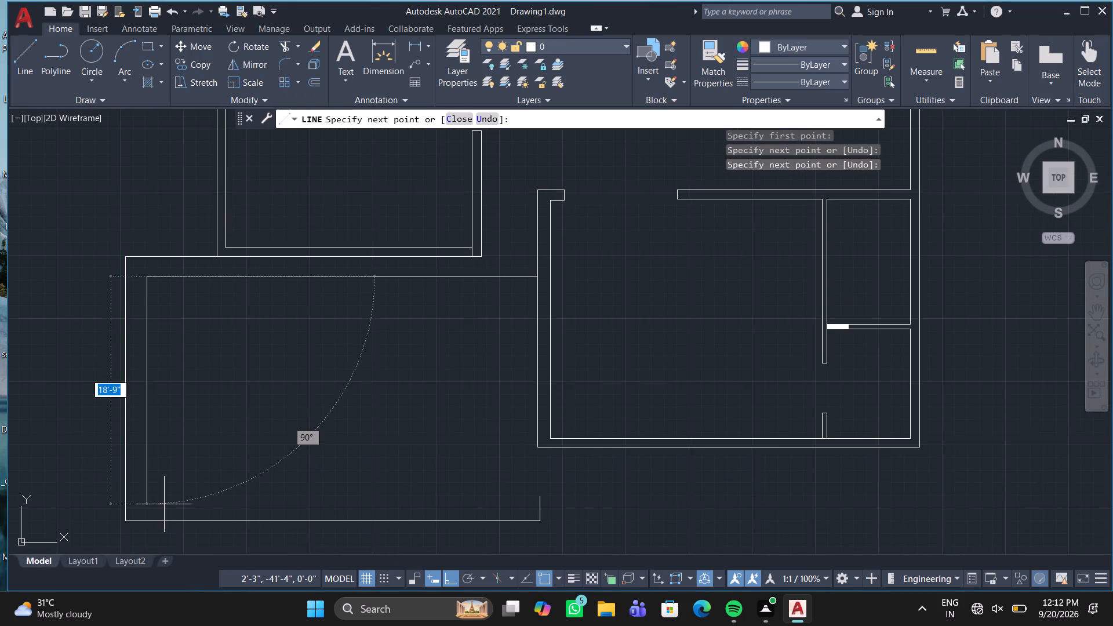
scroll(164, 504, "up", 2)
scroll(192, 445, "down", 1)
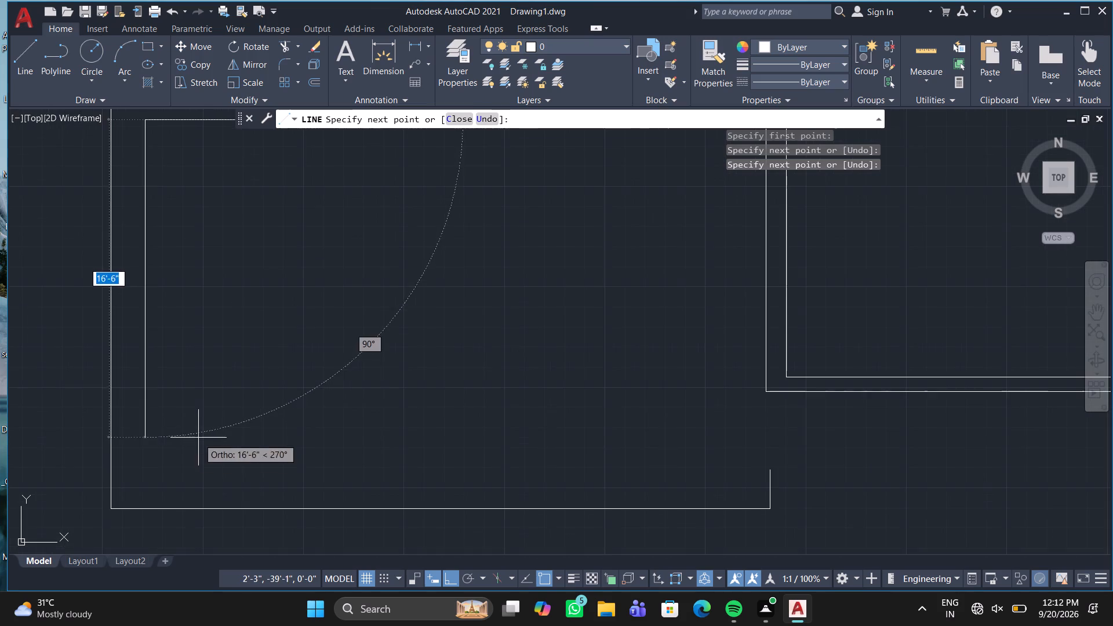
left_click(147, 474)
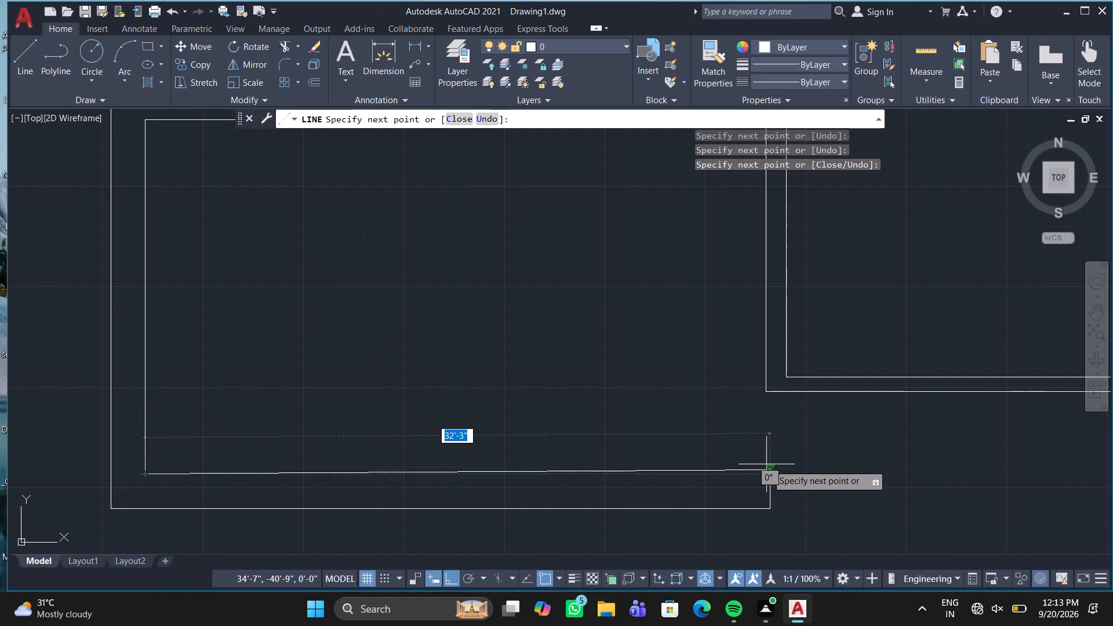
scroll(766, 464, "up", 3)
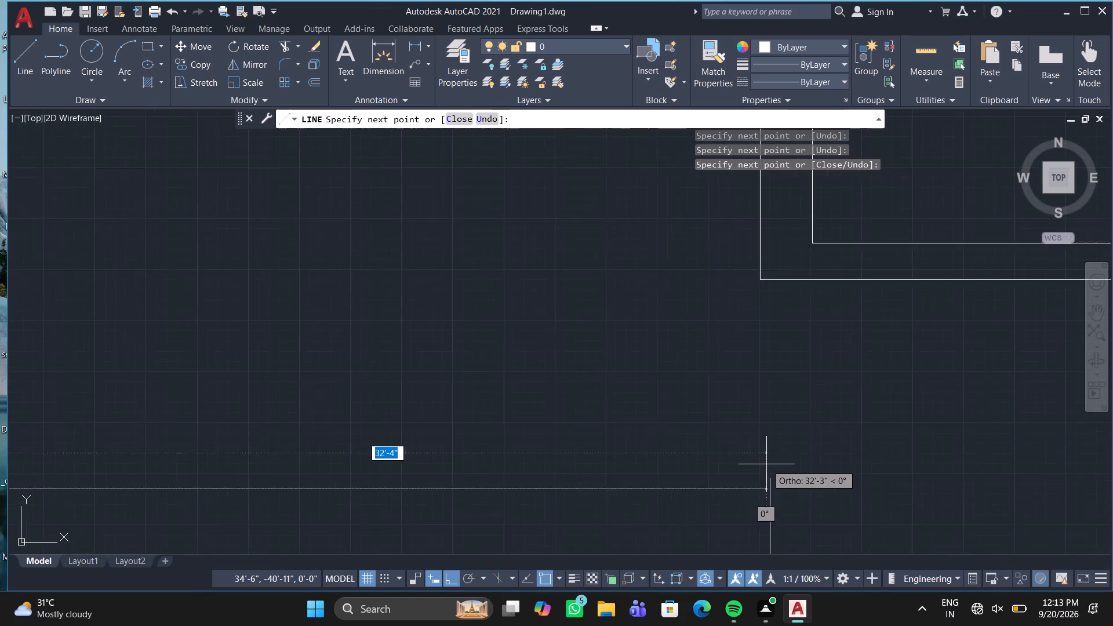
scroll(358, 468, "down", 4)
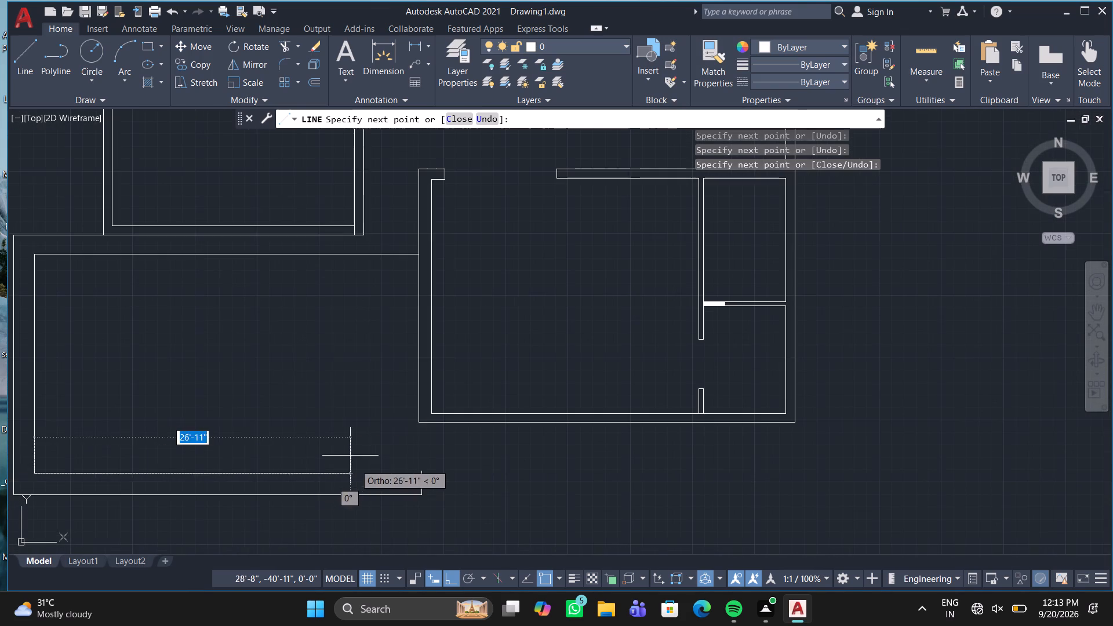
middle_click_drag(106, 438, 388, 290)
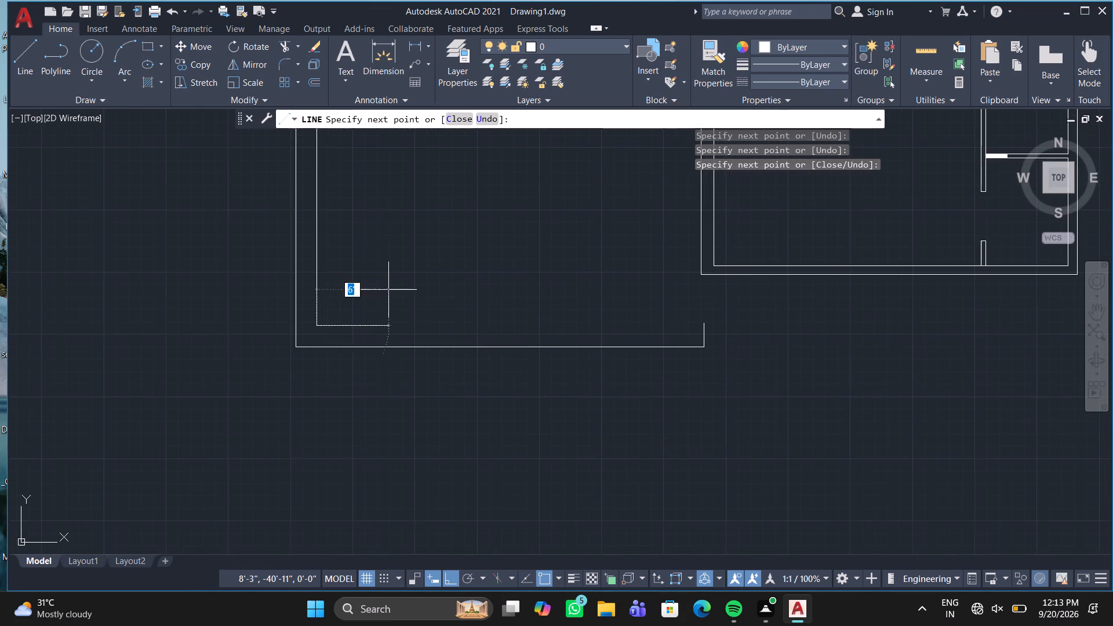
scroll(356, 318, "up", 4)
left_click(107, 374)
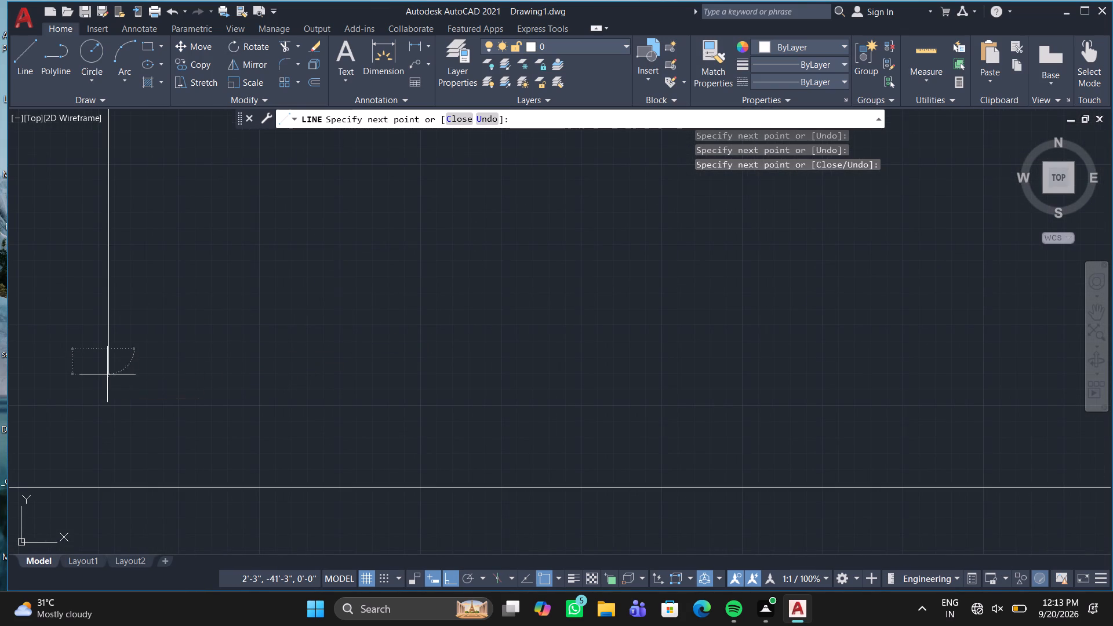
Draw the inner bottom wall line about 32'-4" across to meet the short vertical line at the right end.
scroll(603, 365, "down", 1)
middle_click_drag(633, 363, 231, 378)
scroll(843, 350, "down", 2)
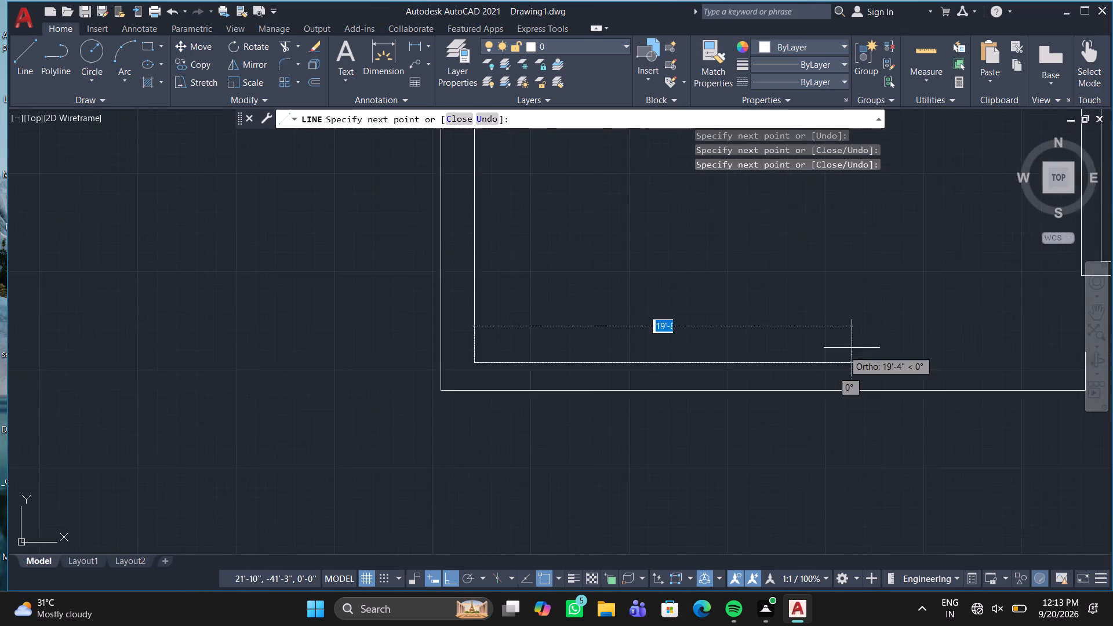
scroll(853, 348, "down", 1)
middle_click_drag(866, 341, 471, 365)
scroll(470, 365, "up", 1)
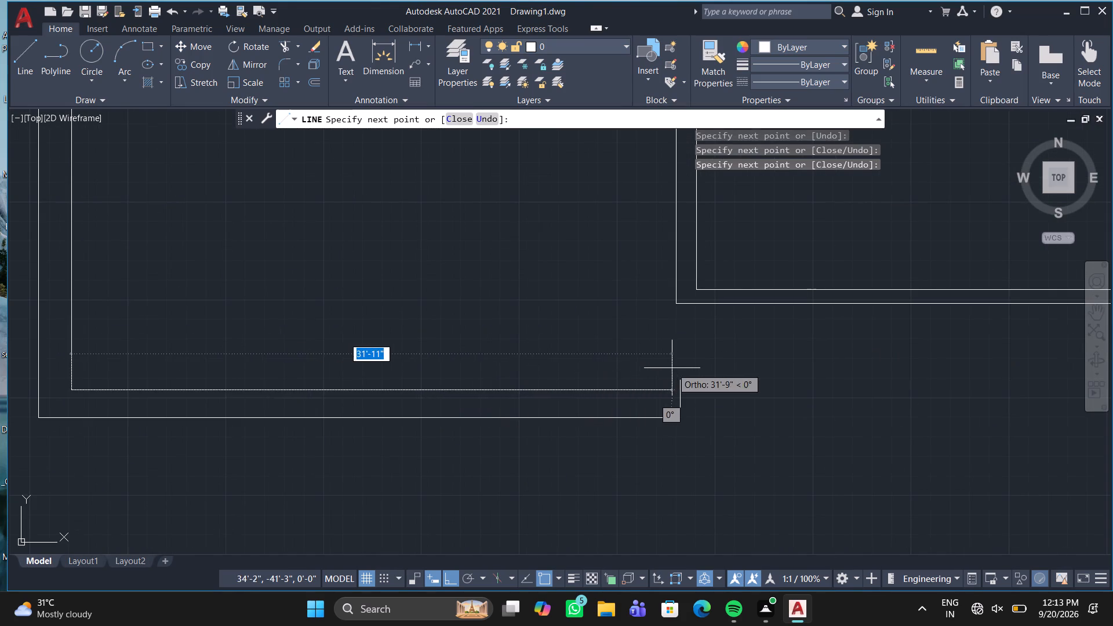
scroll(674, 368, "up", 3)
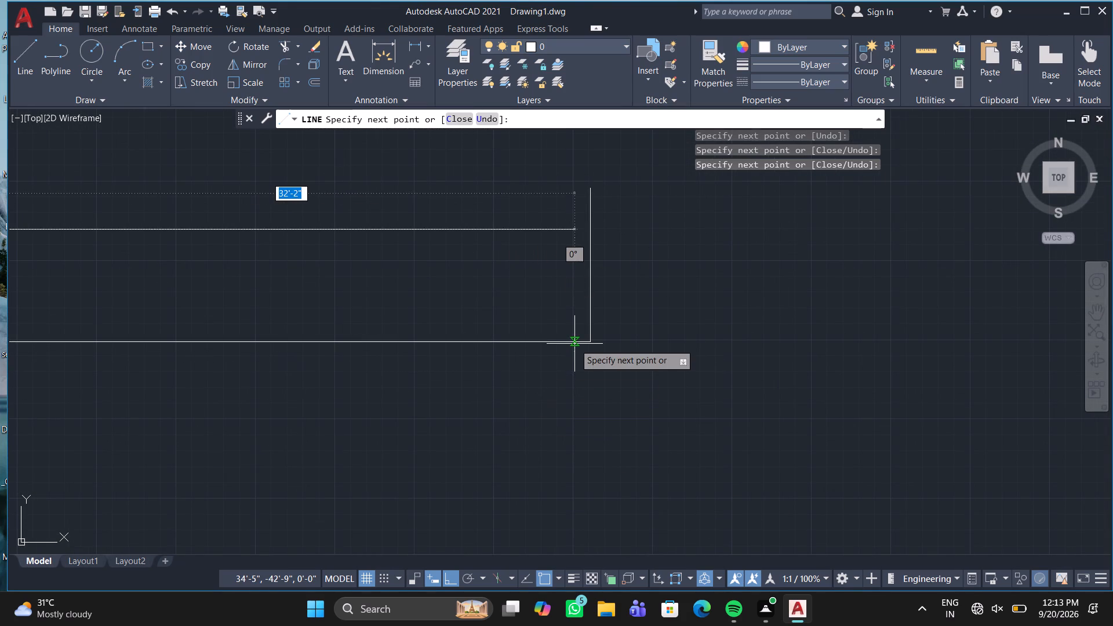
left_click(595, 226)
key("Escape")
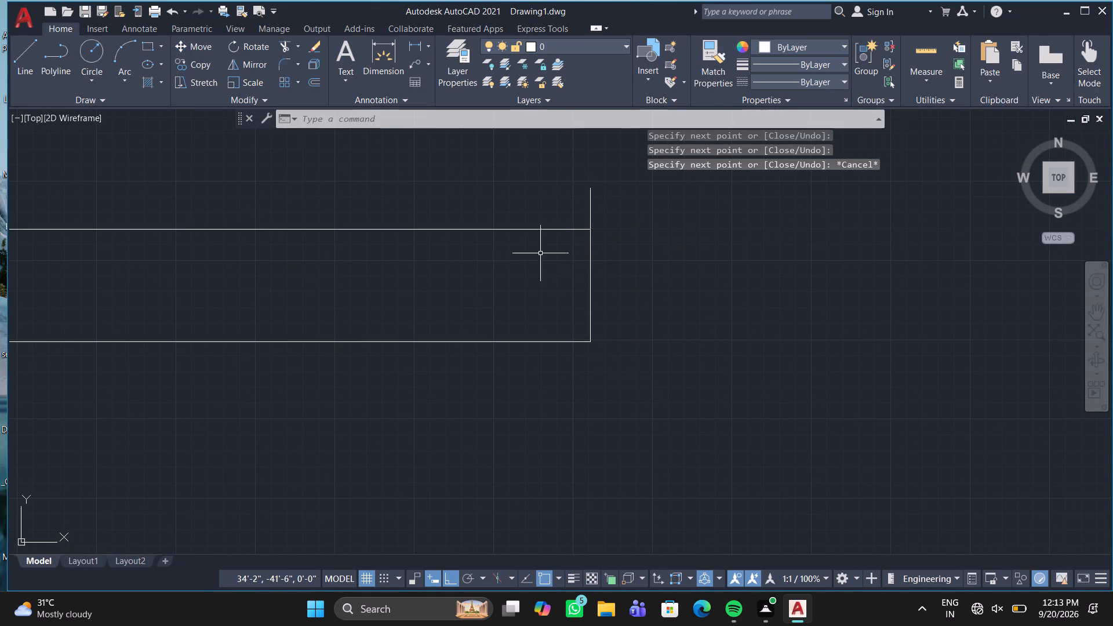
Trim the vertical stub projecting above the inner bottom wall line at its right end.
type("tr")
key("Return")
left_click_drag(590, 196, 577, 212)
left_click_drag(573, 213, 638, 196)
left_click(638, 196)
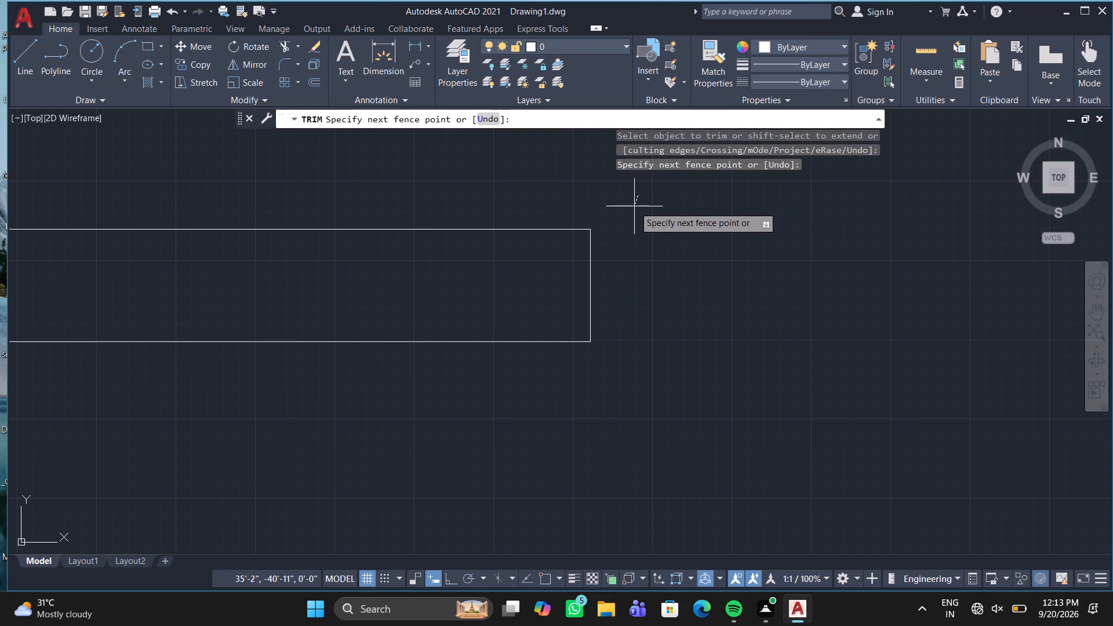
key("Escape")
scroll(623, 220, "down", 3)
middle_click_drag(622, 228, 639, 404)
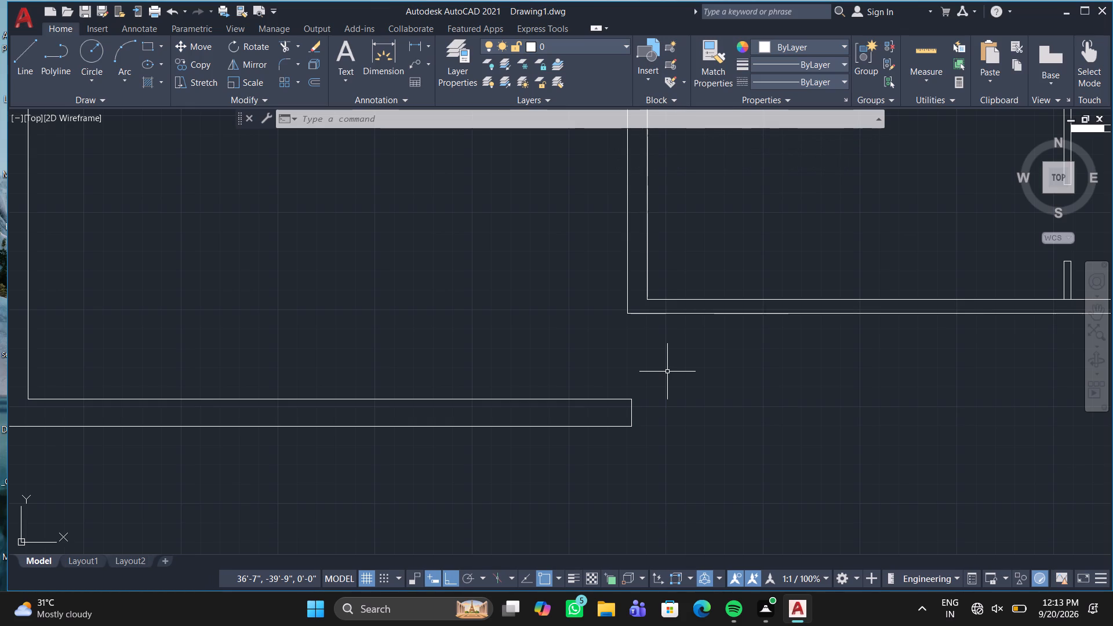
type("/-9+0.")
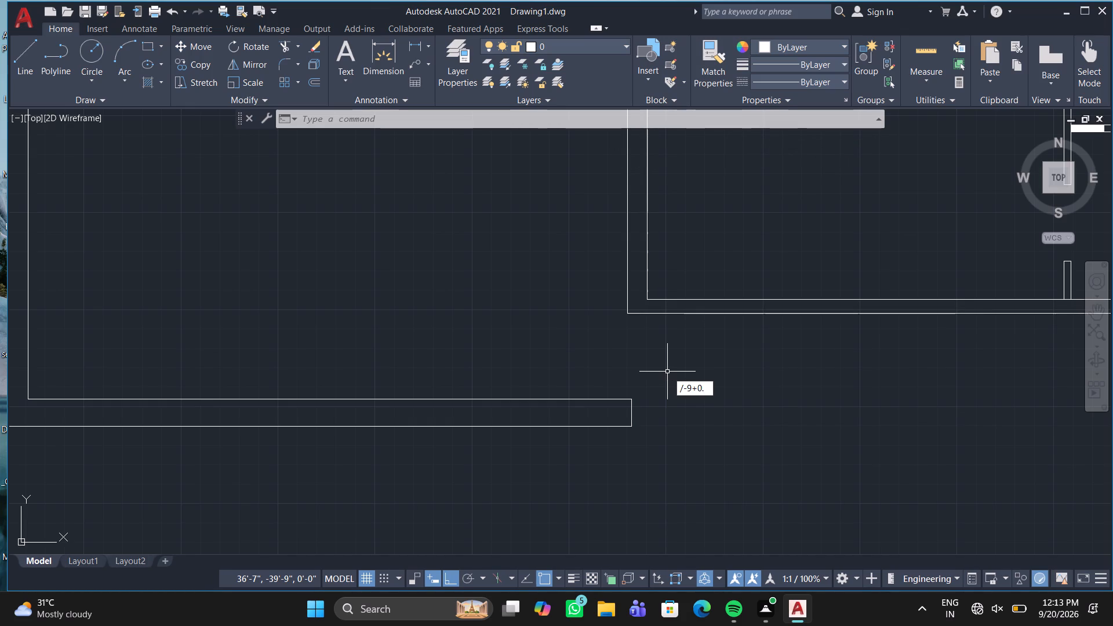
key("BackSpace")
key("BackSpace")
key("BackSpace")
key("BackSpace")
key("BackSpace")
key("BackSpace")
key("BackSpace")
Draw a short vertical line about 1'-6" long above the right end of the lower left room's inner bottom wall line.
scroll(667, 372, "down", 3)
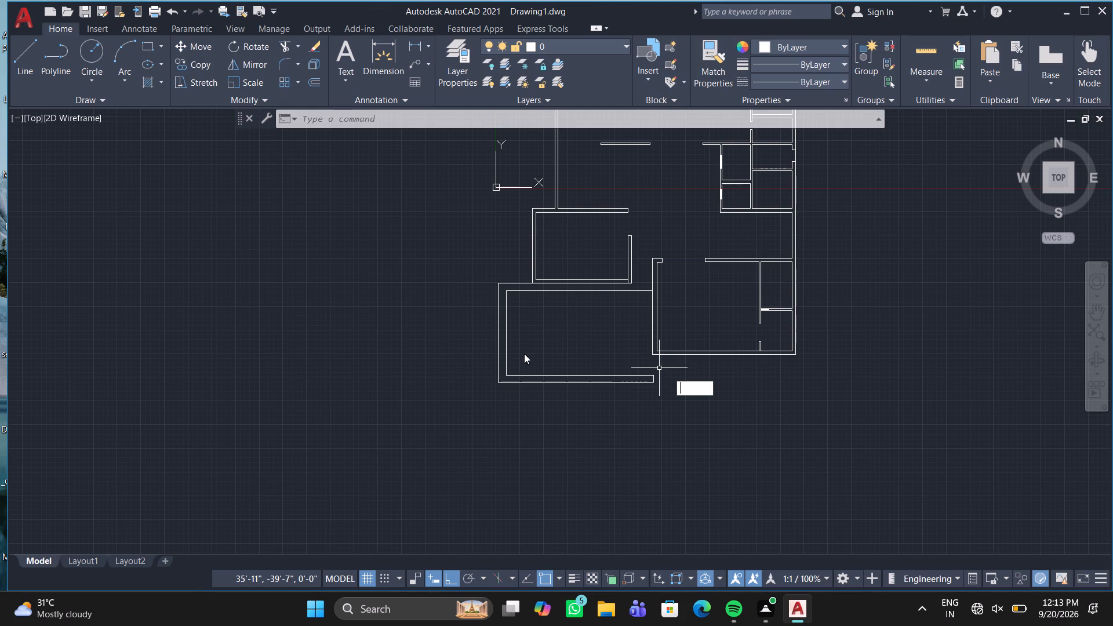
scroll(512, 359, "up", 4)
scroll(580, 387, "down", 1)
middle_click_drag(580, 387, 405, 373)
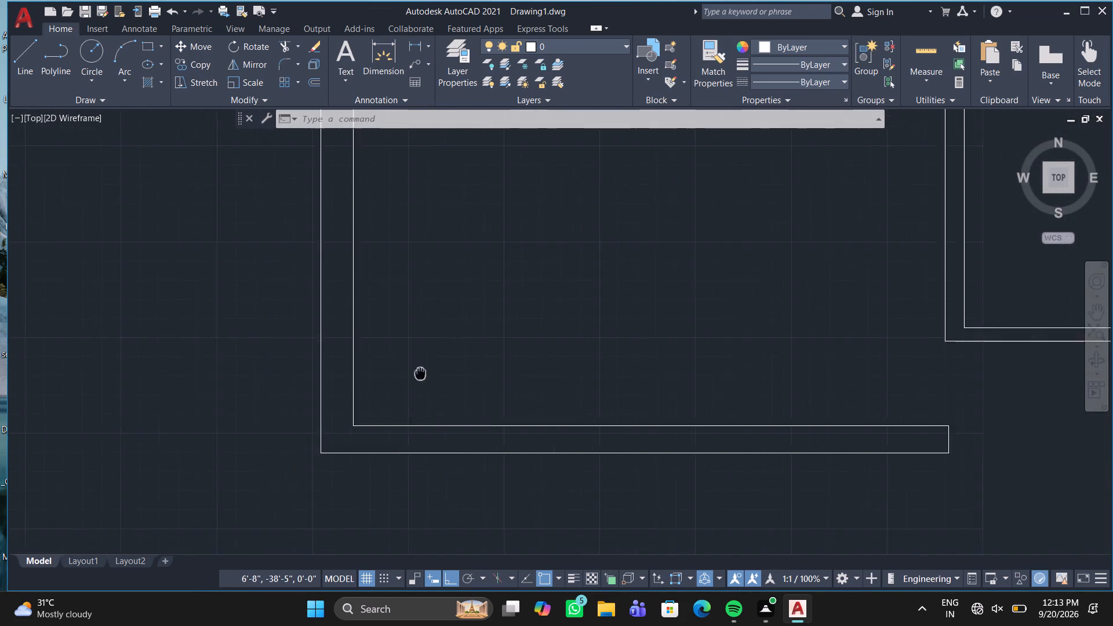
middle_click_drag(405, 373, 0, 373)
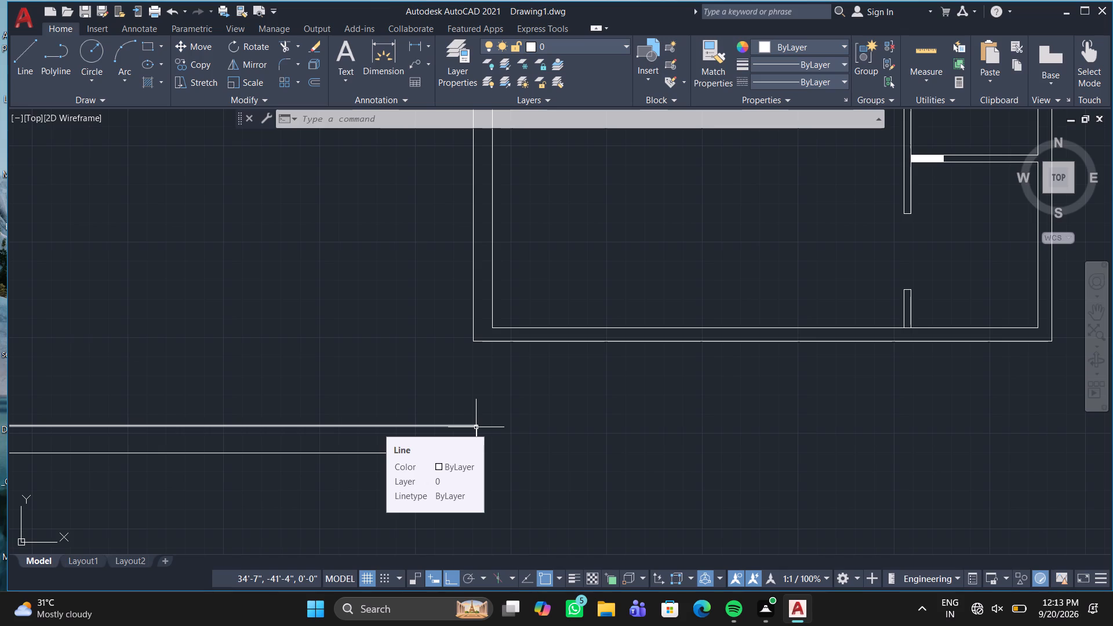
key("l")
key("Return")
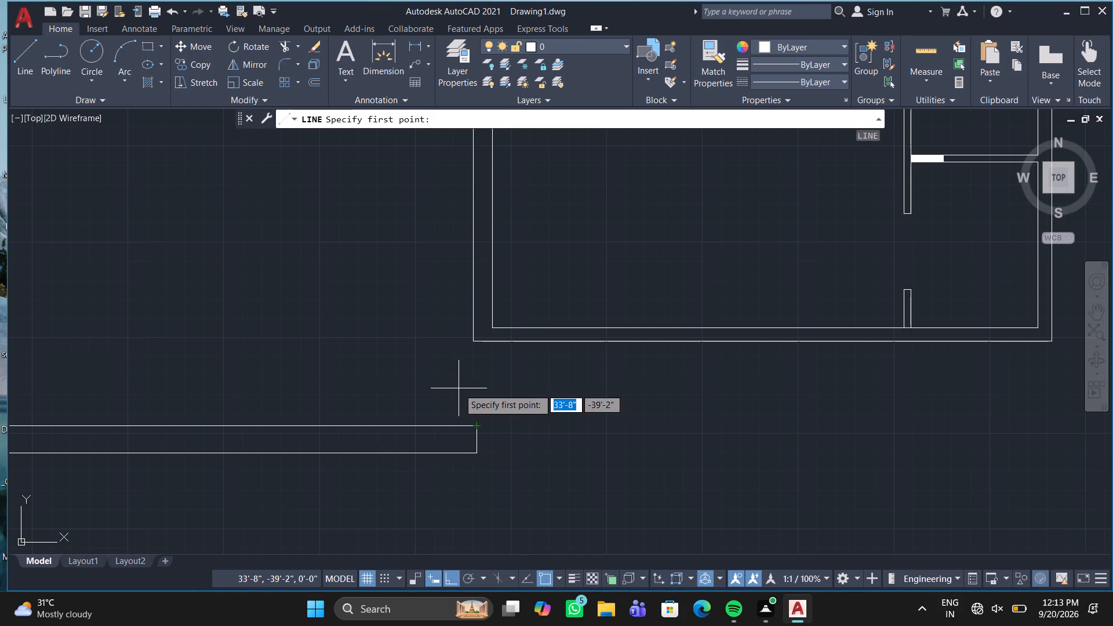
left_click(476, 400)
left_click(478, 420)
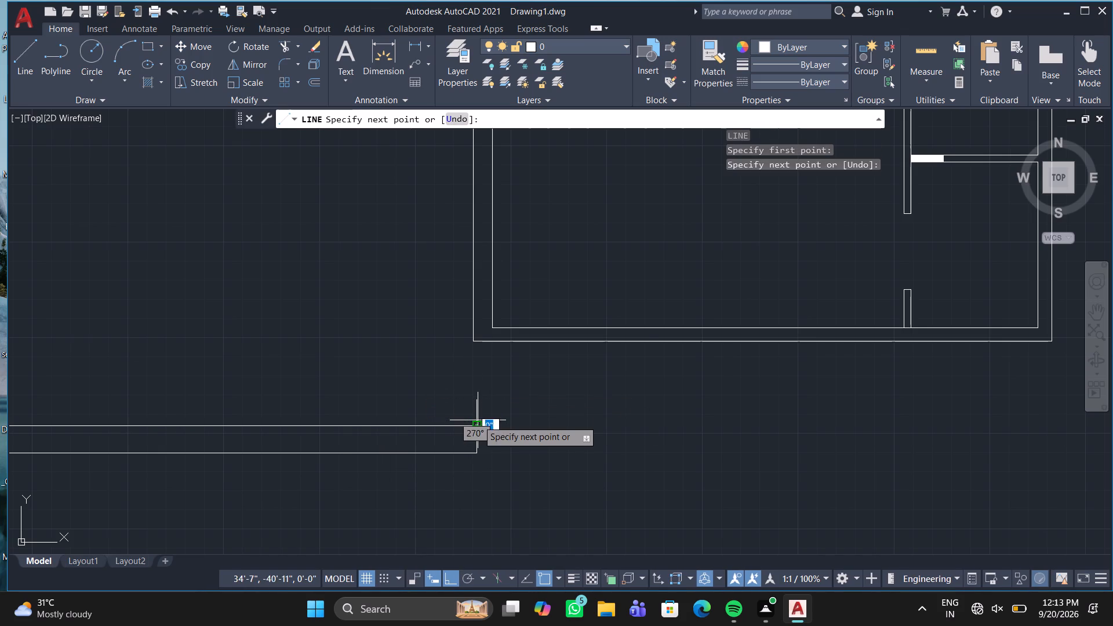
key("Escape")
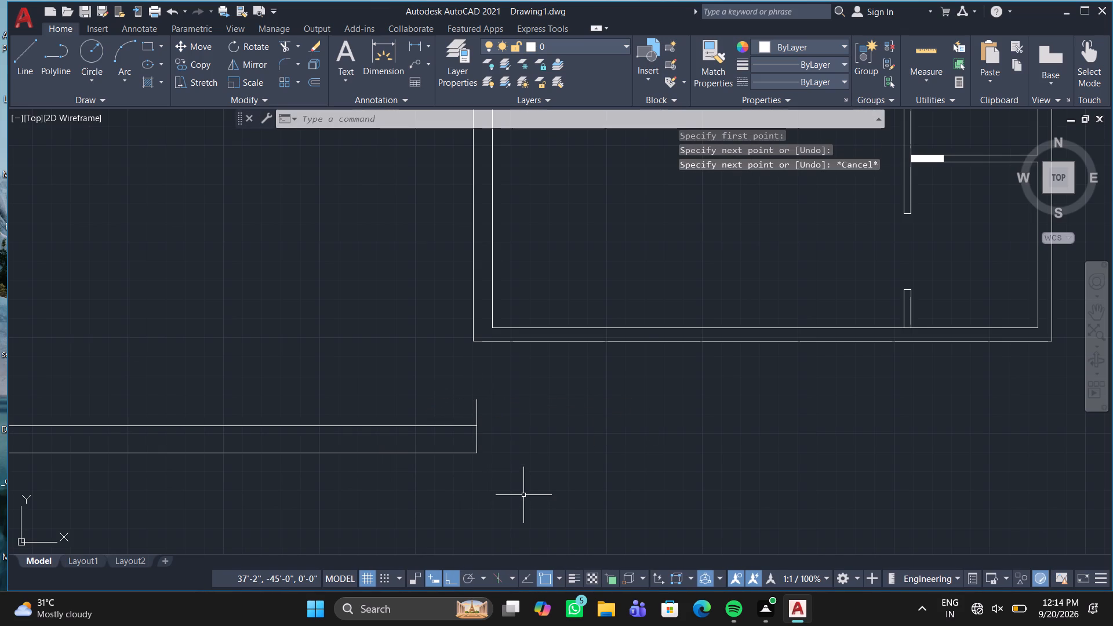
Draw a line from the short vertical's top 31'-3" across below the lower right room, then 3'-2" up to that room's outer bottom right corner.
scroll(523, 495, "down", 1)
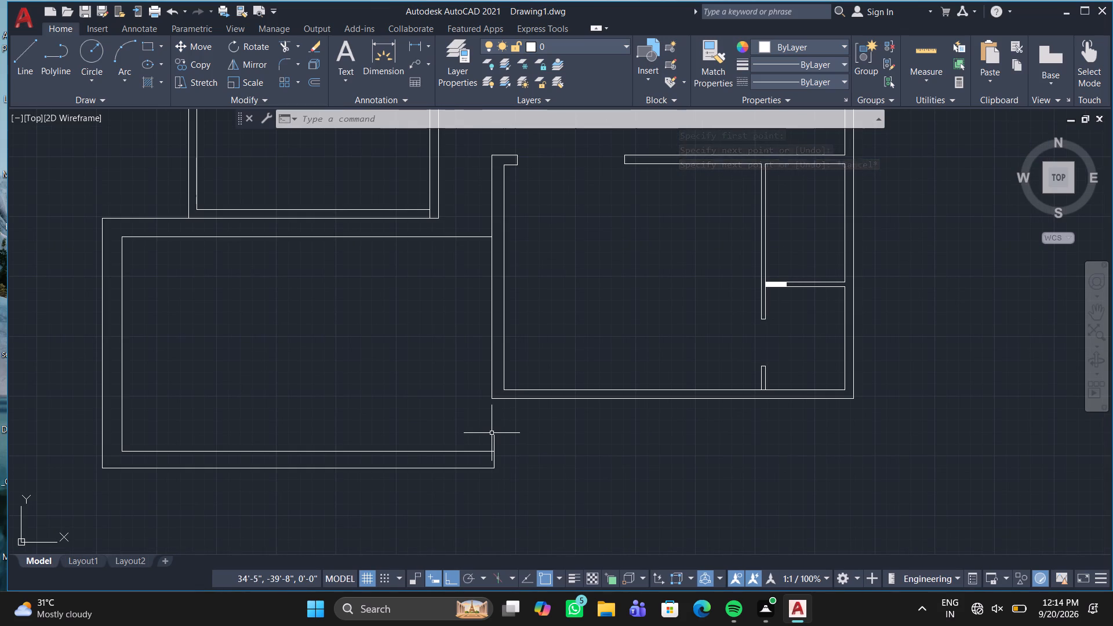
key("l")
key("Return")
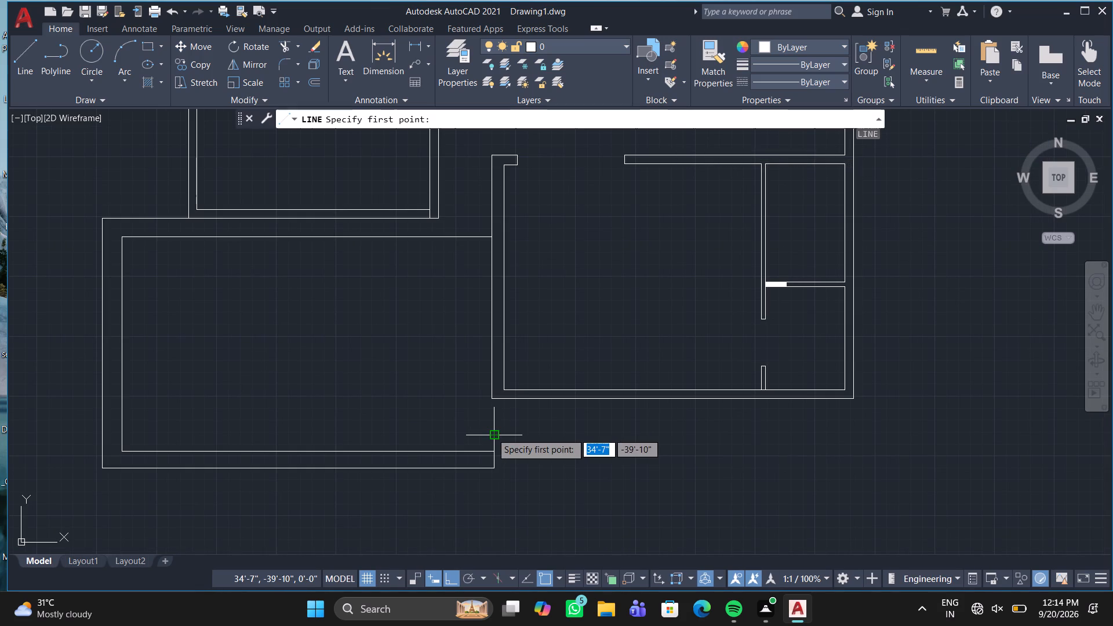
scroll(491, 427, "up", 2)
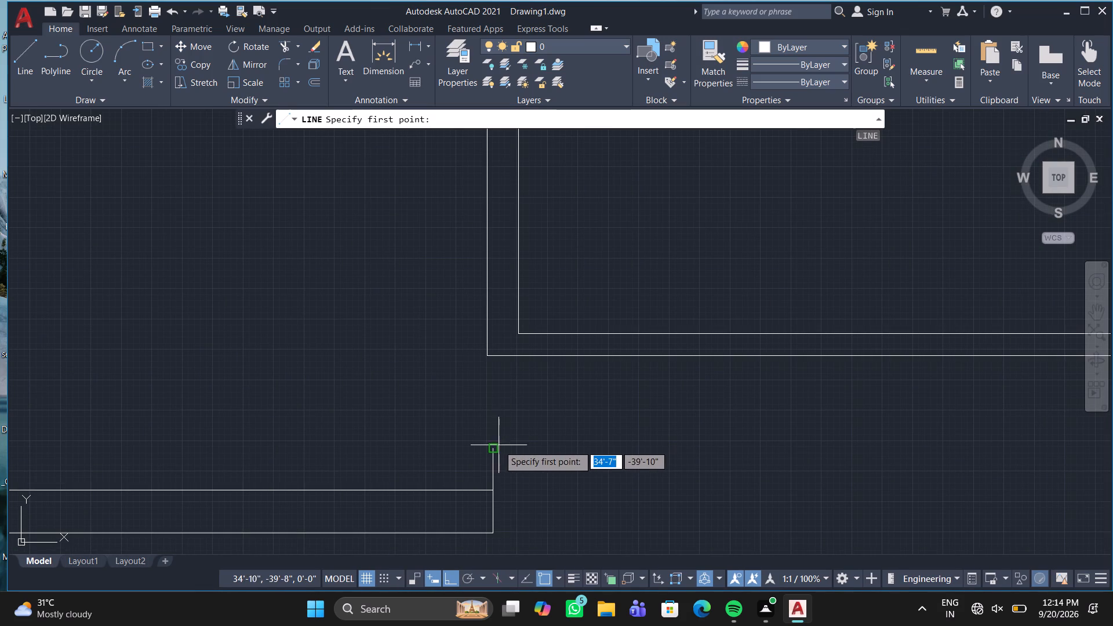
left_click(496, 449)
scroll(990, 468, "down", 1)
middle_click_drag(990, 468, 950, 468)
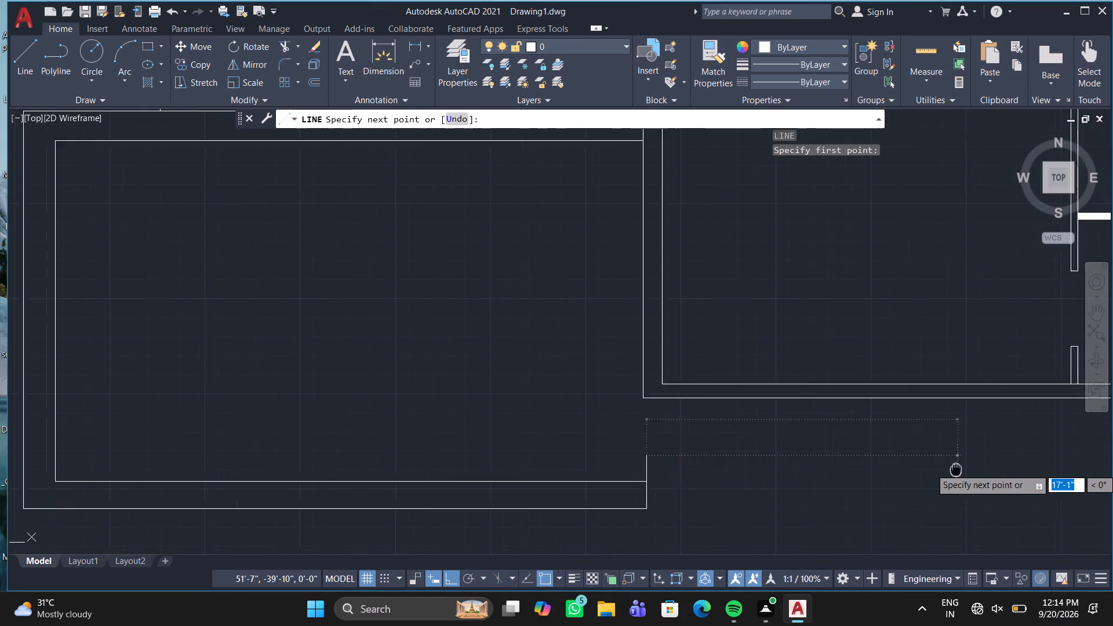
middle_click_drag(950, 468, 119, 456)
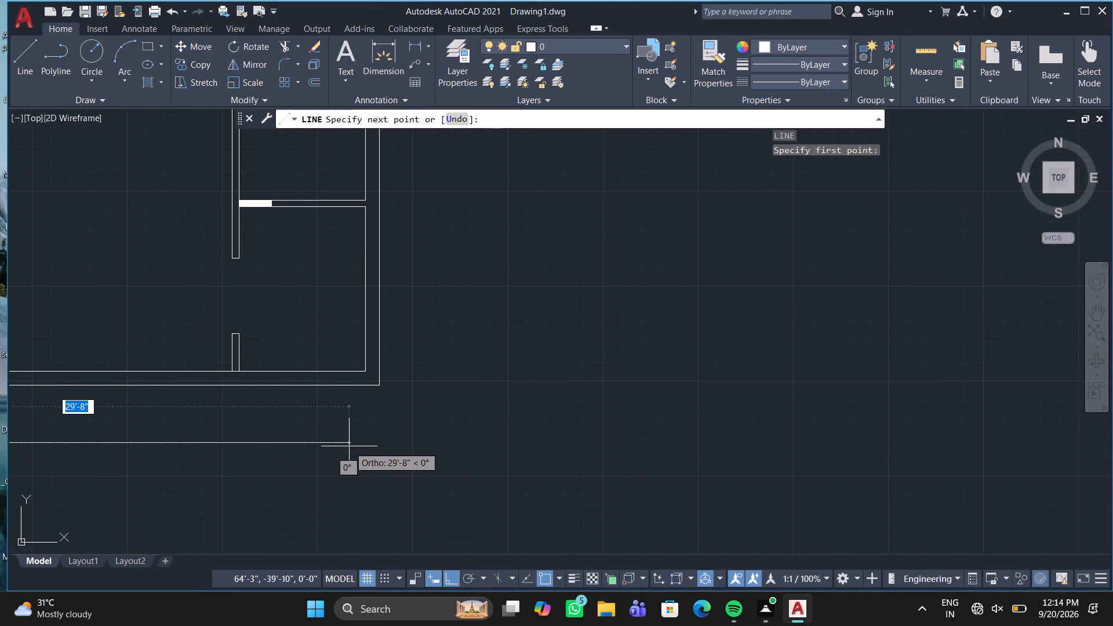
scroll(349, 446, "up", 3)
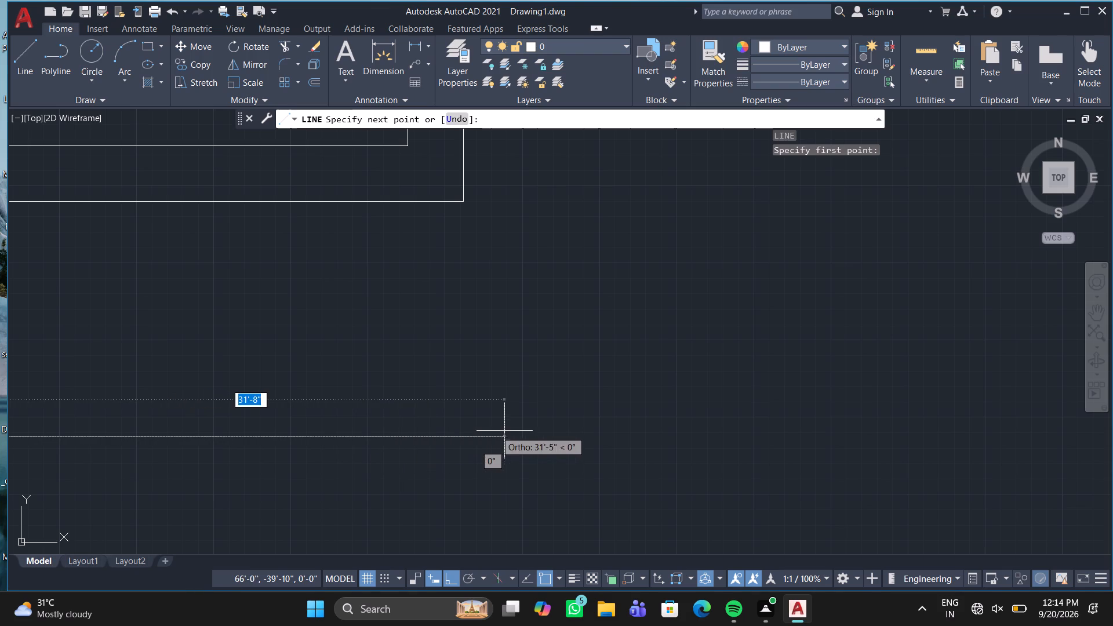
left_click(470, 431)
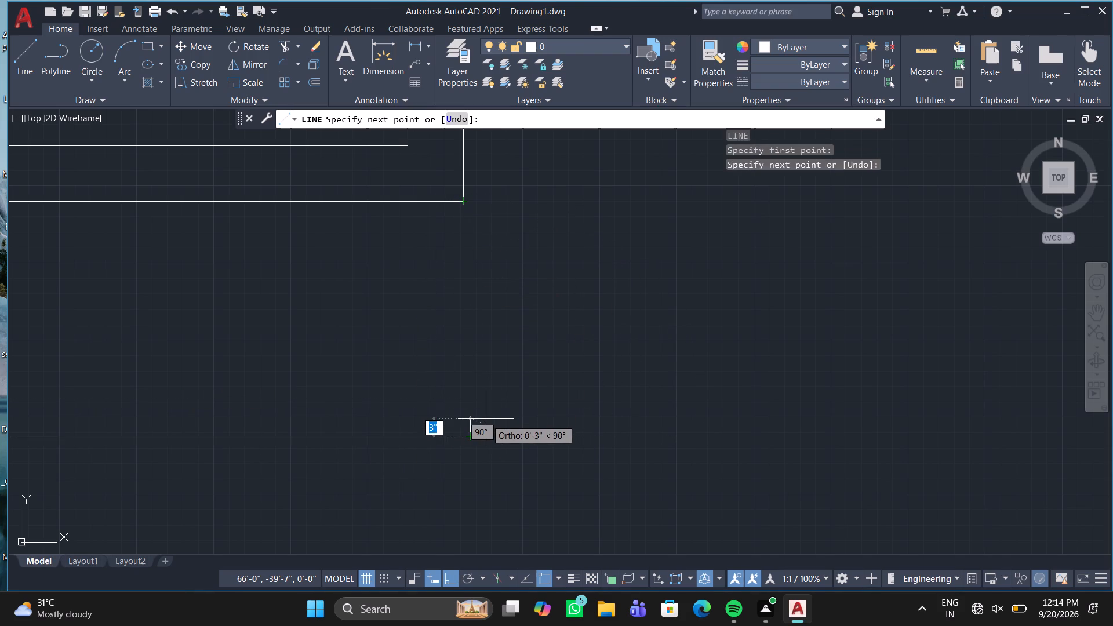
key("ctrl+z")
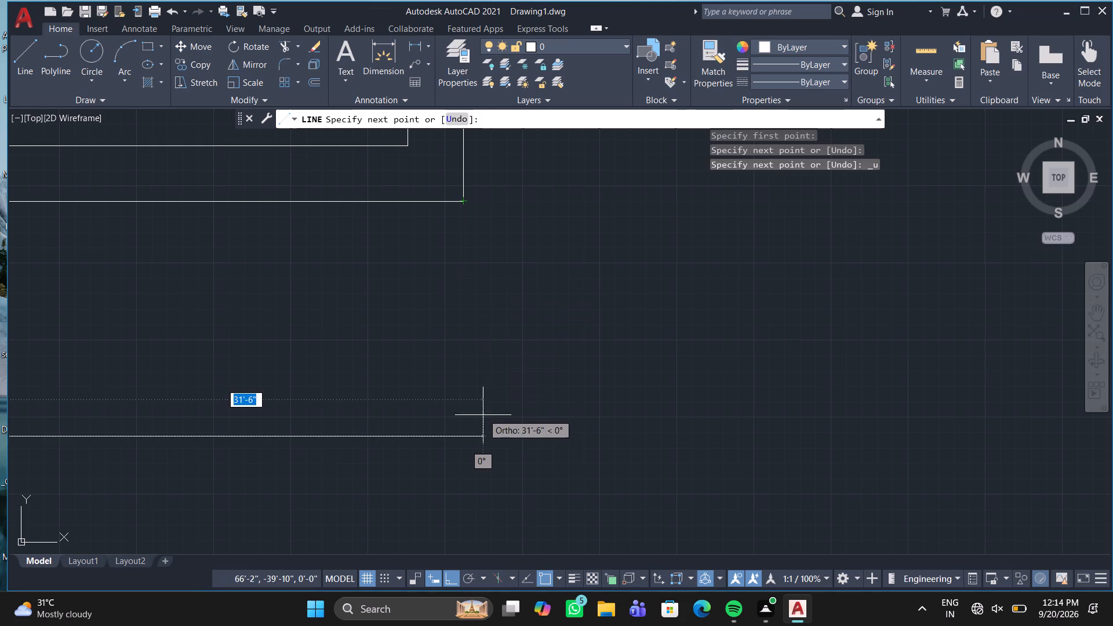
left_click(463, 438)
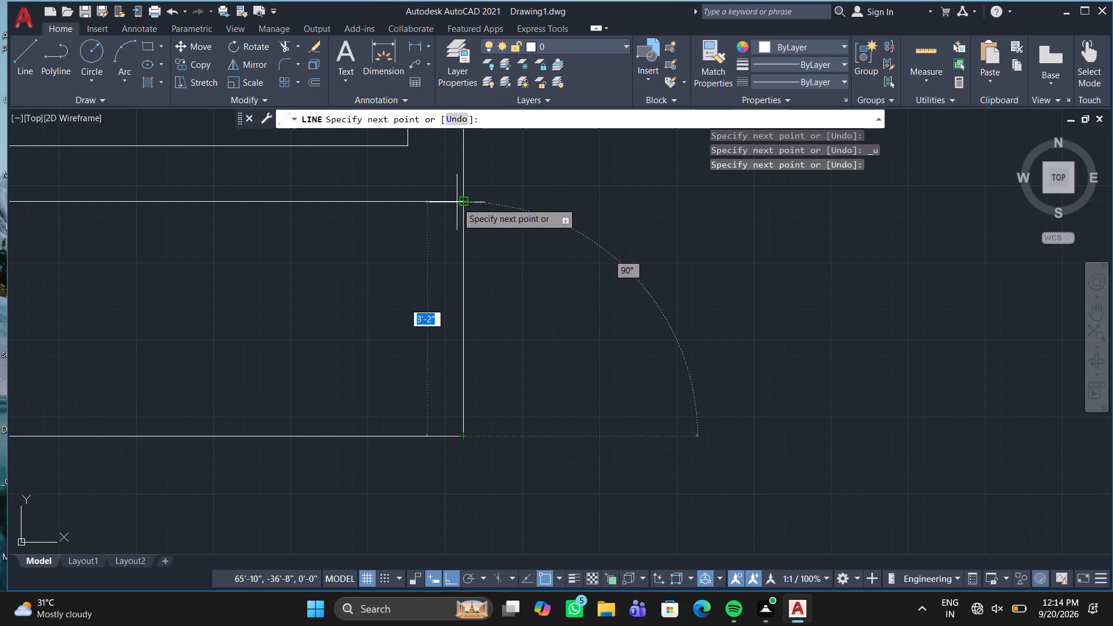
left_click(457, 202)
key("Escape")
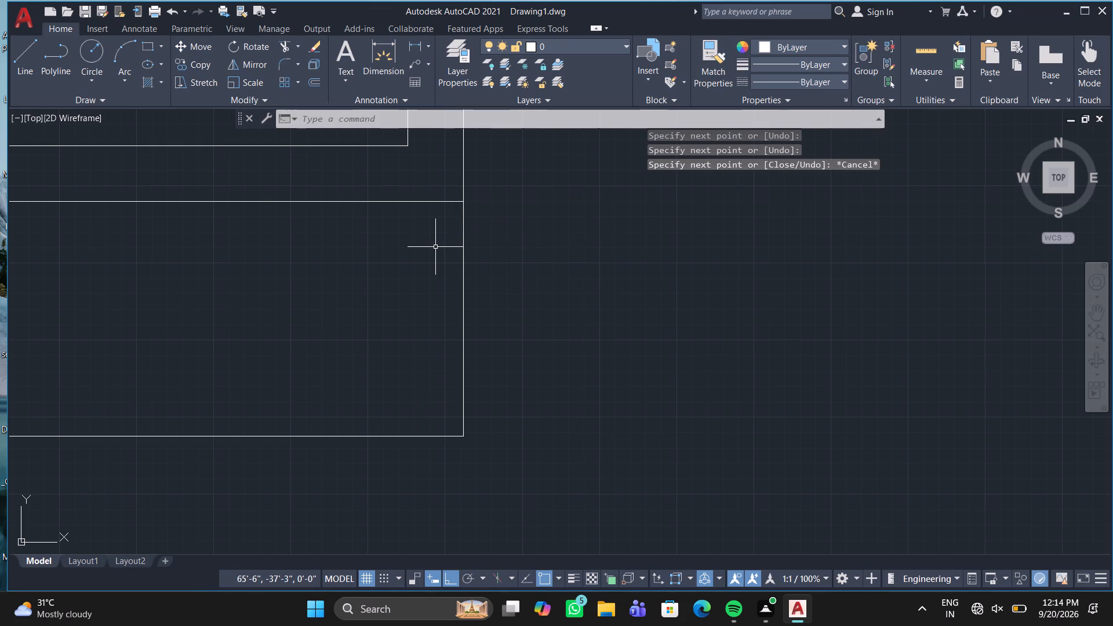
Draw a small pier below the lower right room's bottom right corner, 9" wide and about 1'-4" deep, up to the outer wall line.
key("l")
key("Return")
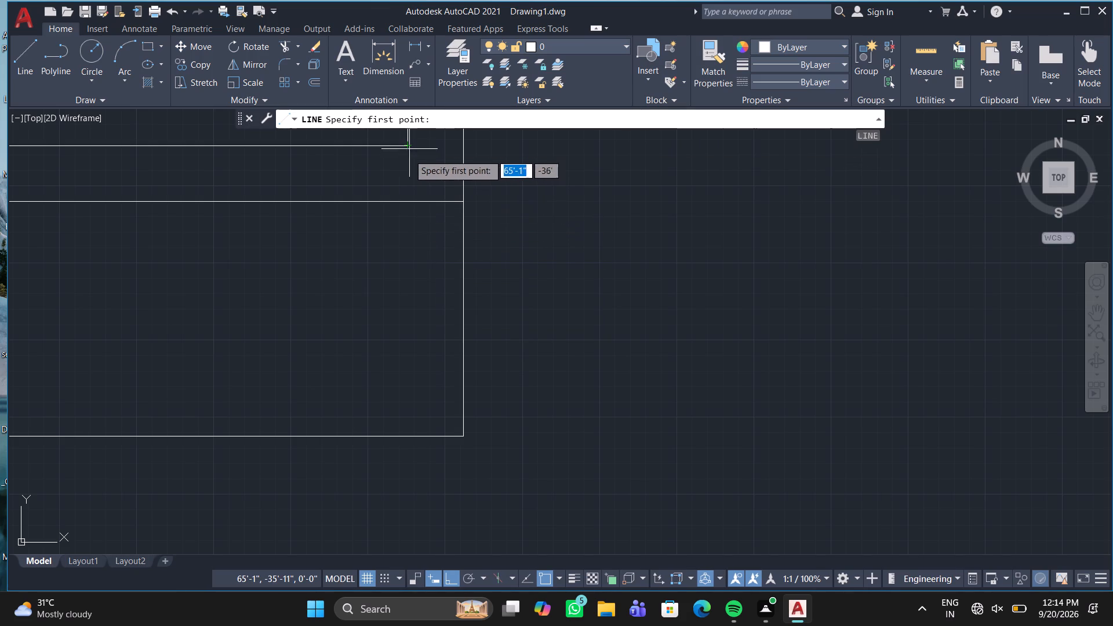
left_click(409, 301)
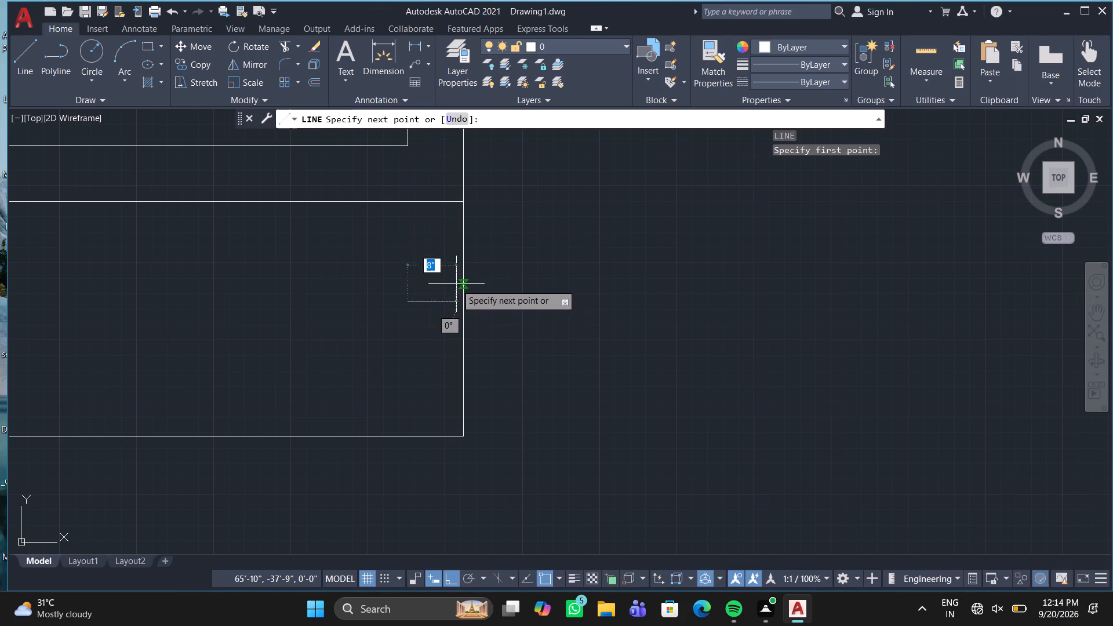
left_click(459, 303)
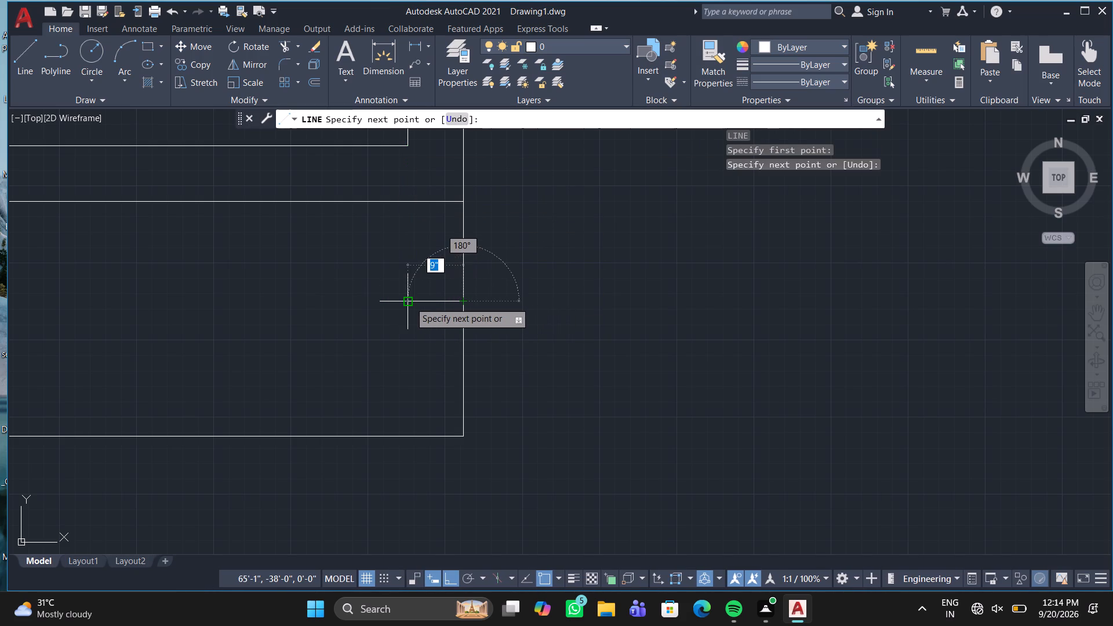
left_click(410, 302)
left_click(402, 203)
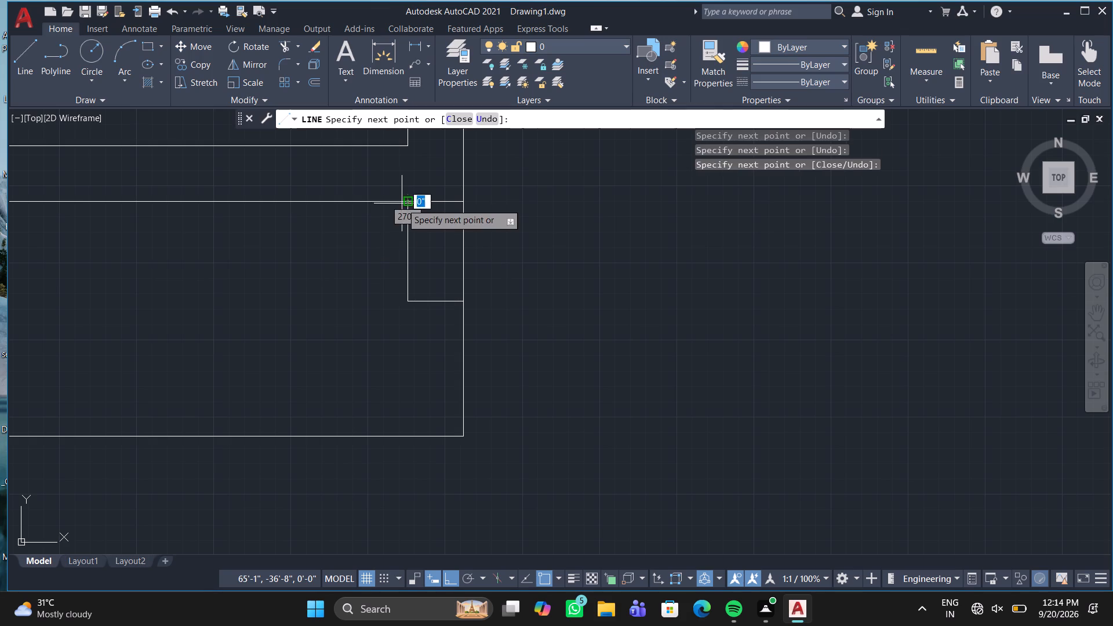
key("Escape")
Draw a shallow box below the lower right room's outer bottom wall line, about 9" deep and 11'-3" long.
middle_click_drag(352, 254, 652, 227)
scroll(652, 227, "down", 2)
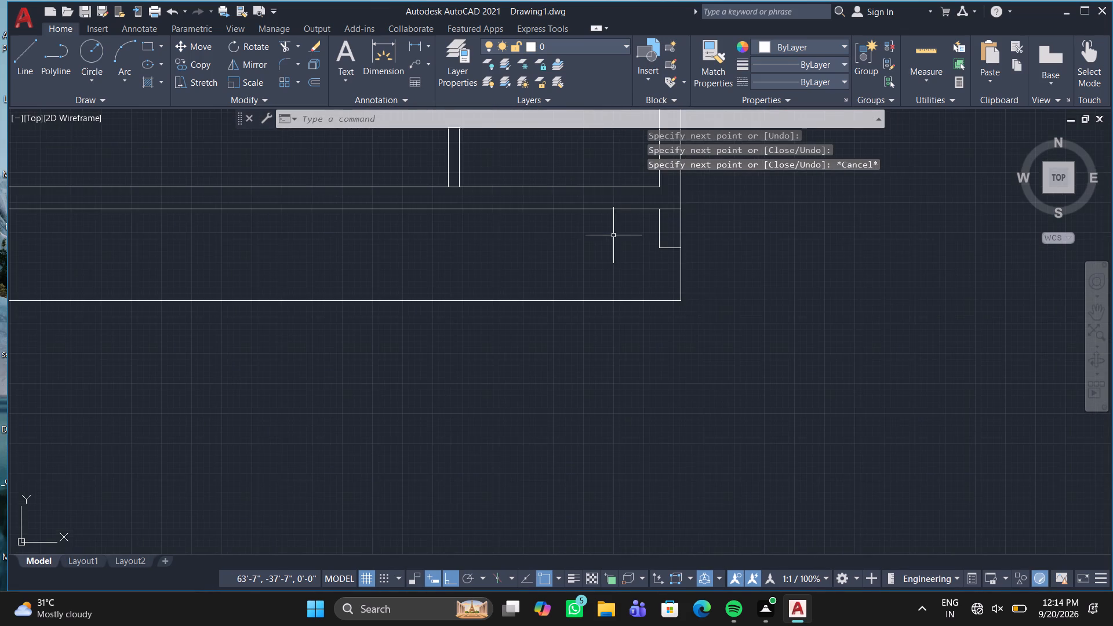
middle_click_drag(613, 236, 787, 245)
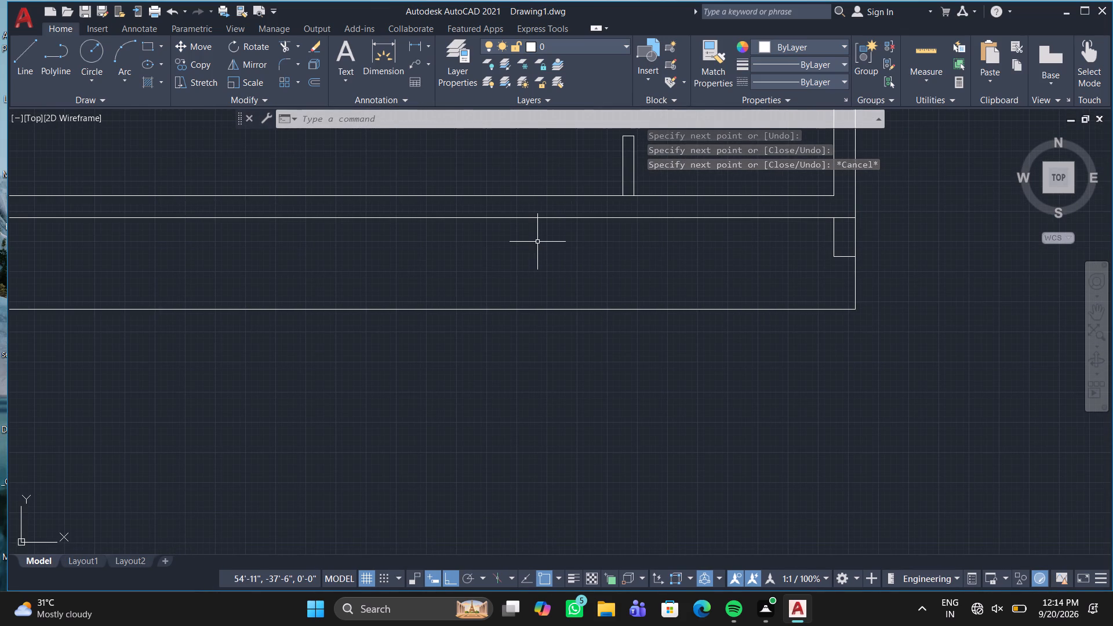
key("l")
key("Return")
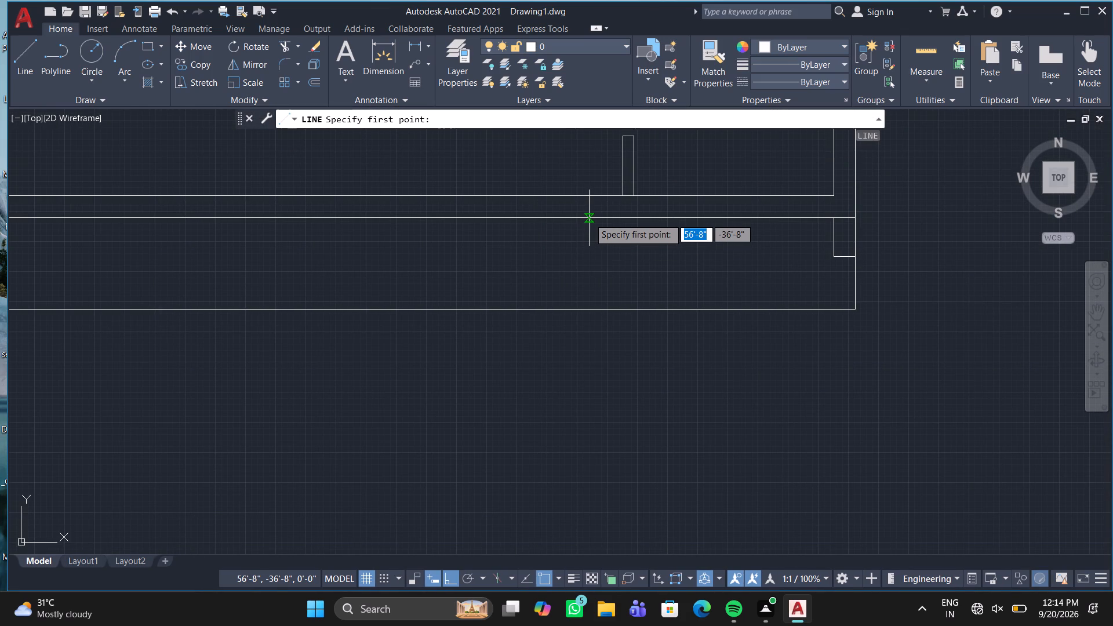
left_click(676, 221)
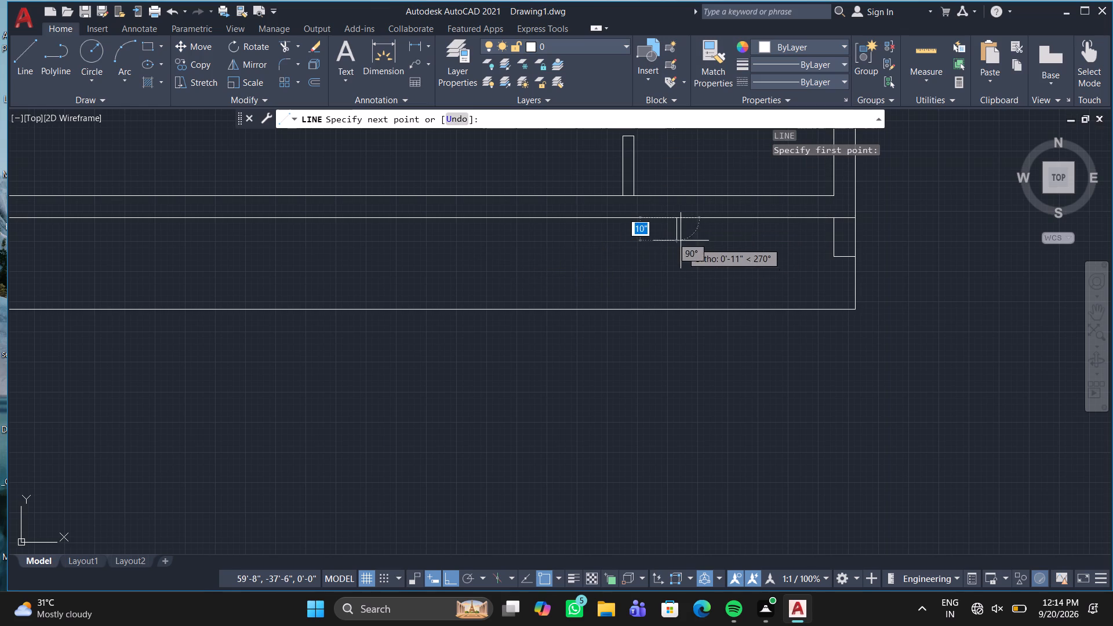
left_click(678, 241)
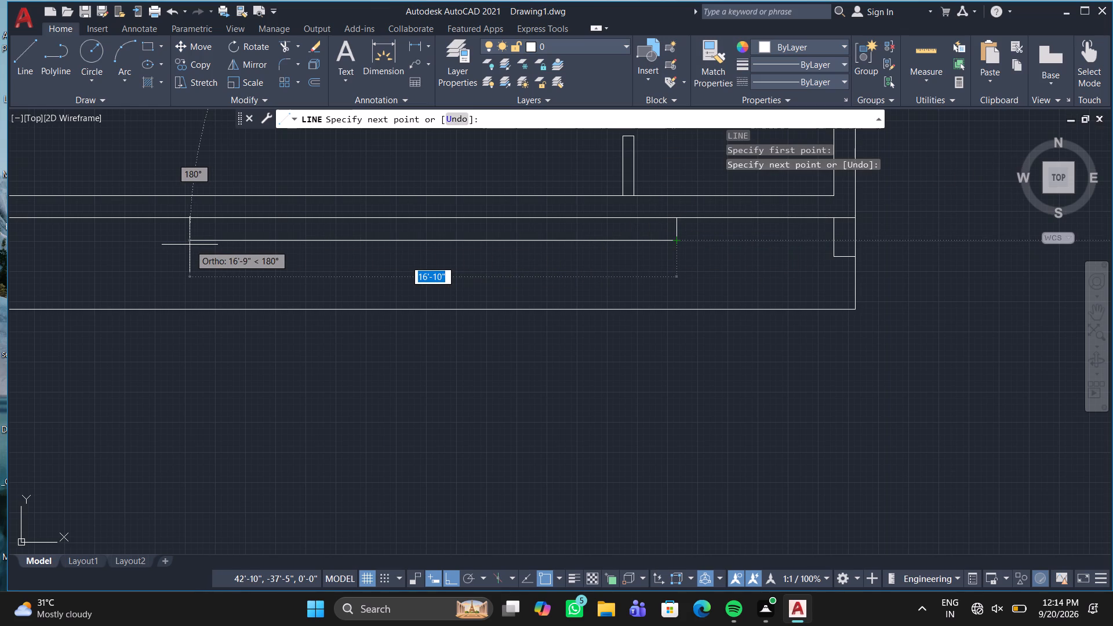
middle_click_drag(188, 245, 420, 241)
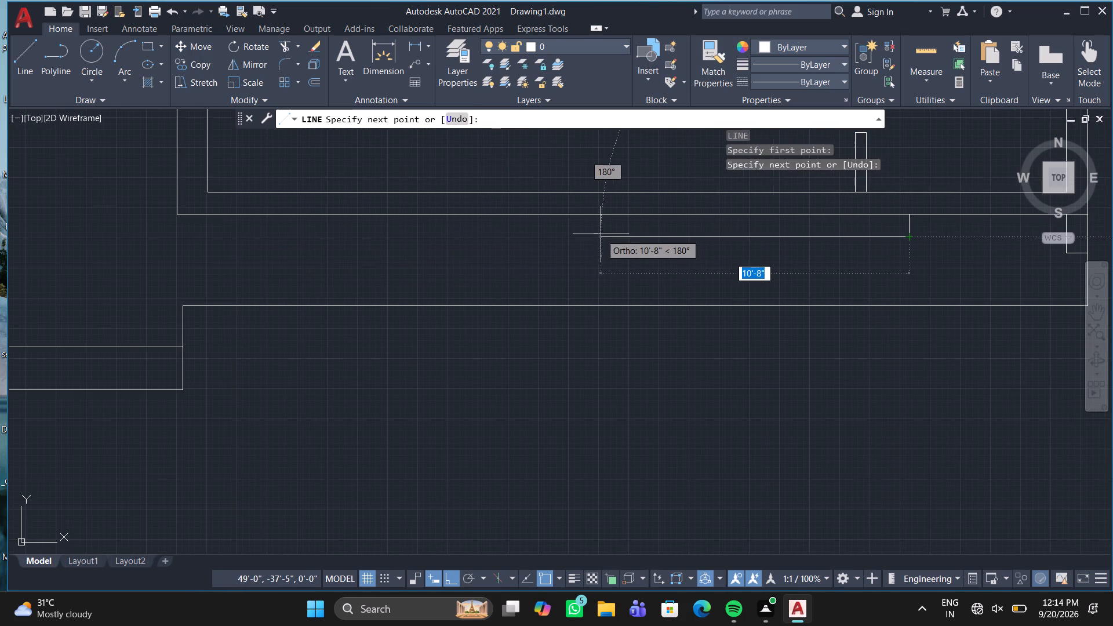
left_click(581, 235)
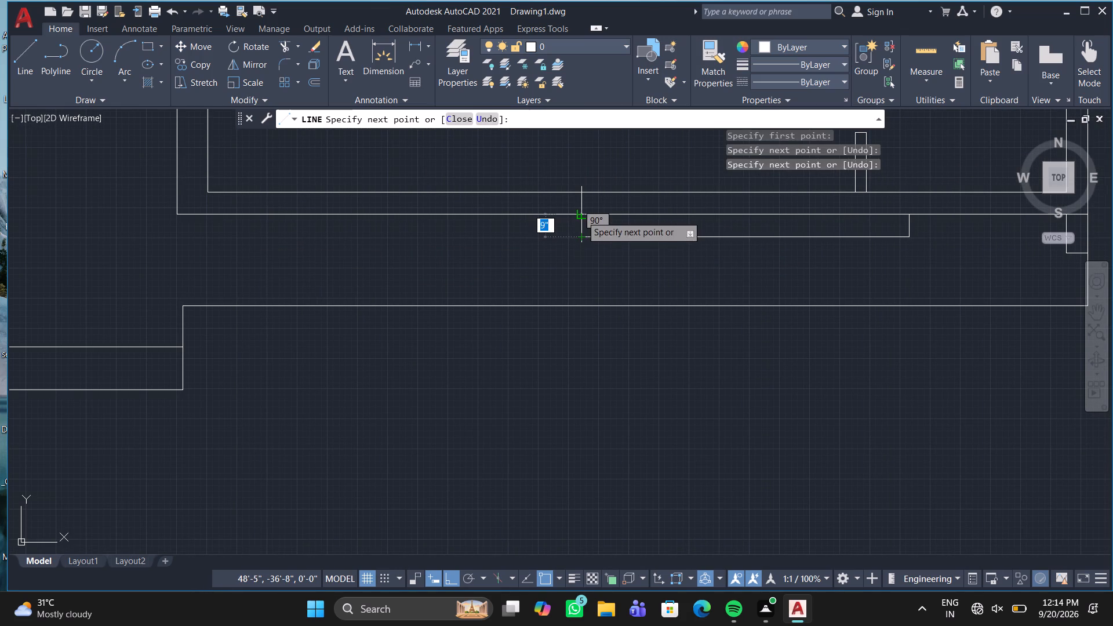
left_click(581, 216)
key("Return")
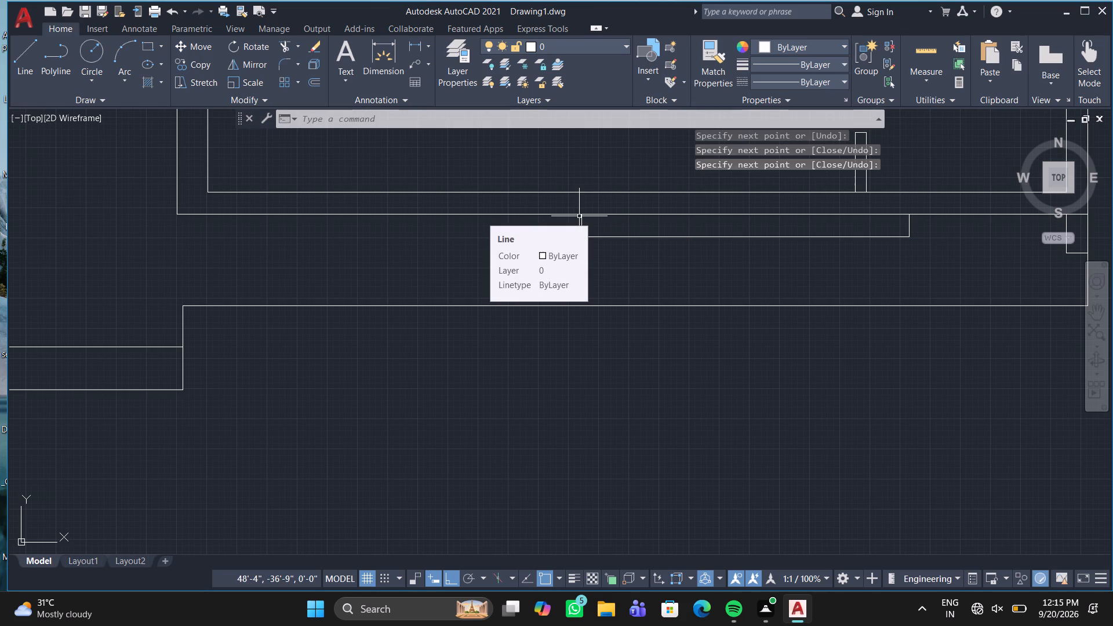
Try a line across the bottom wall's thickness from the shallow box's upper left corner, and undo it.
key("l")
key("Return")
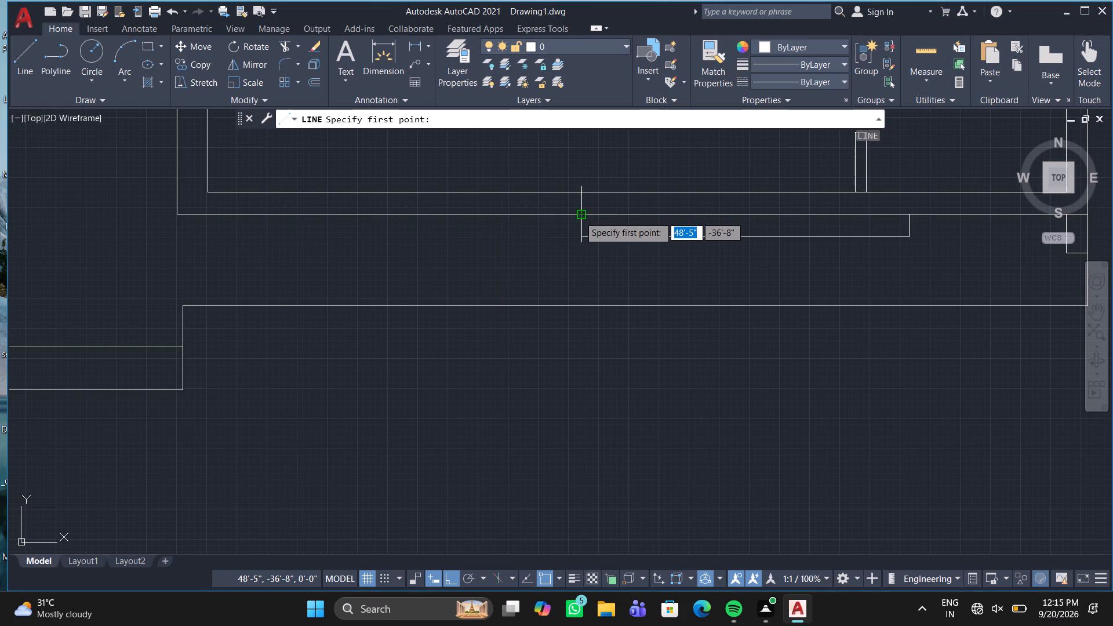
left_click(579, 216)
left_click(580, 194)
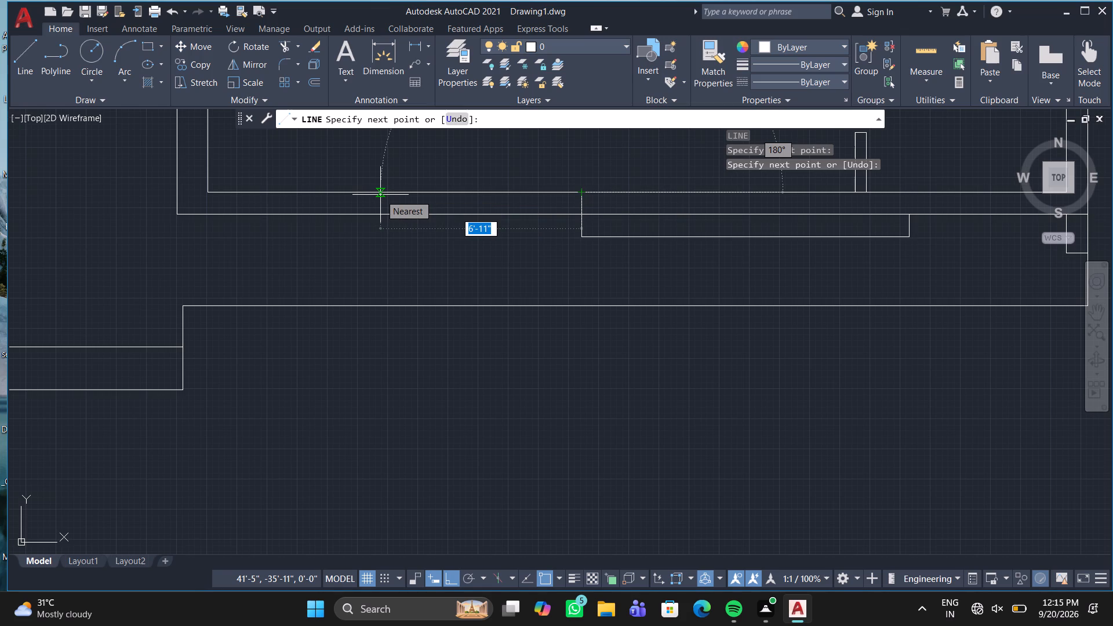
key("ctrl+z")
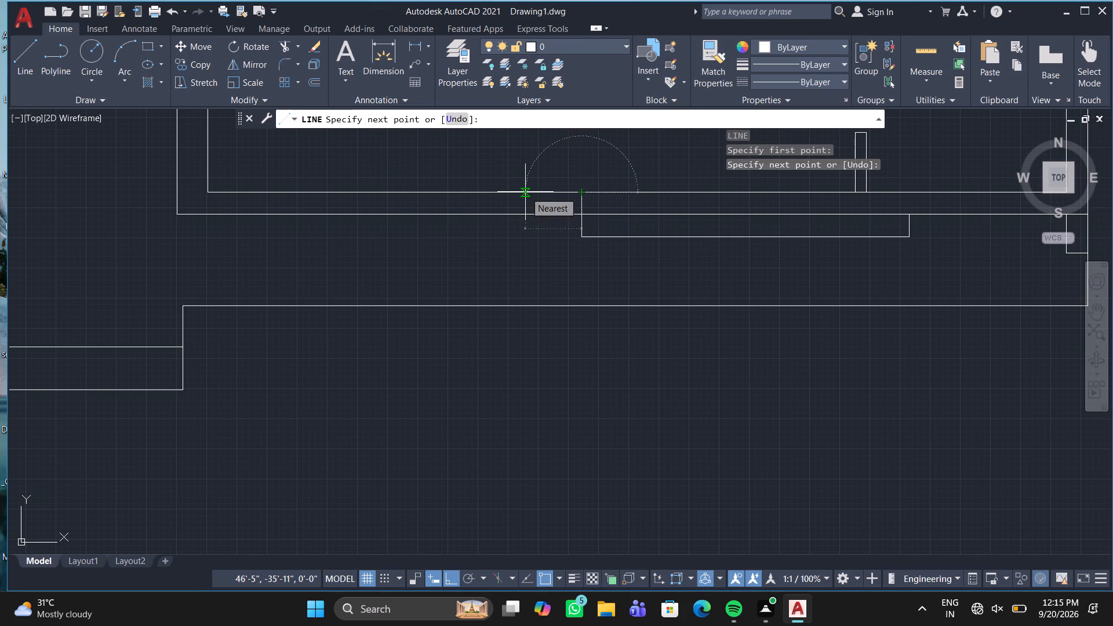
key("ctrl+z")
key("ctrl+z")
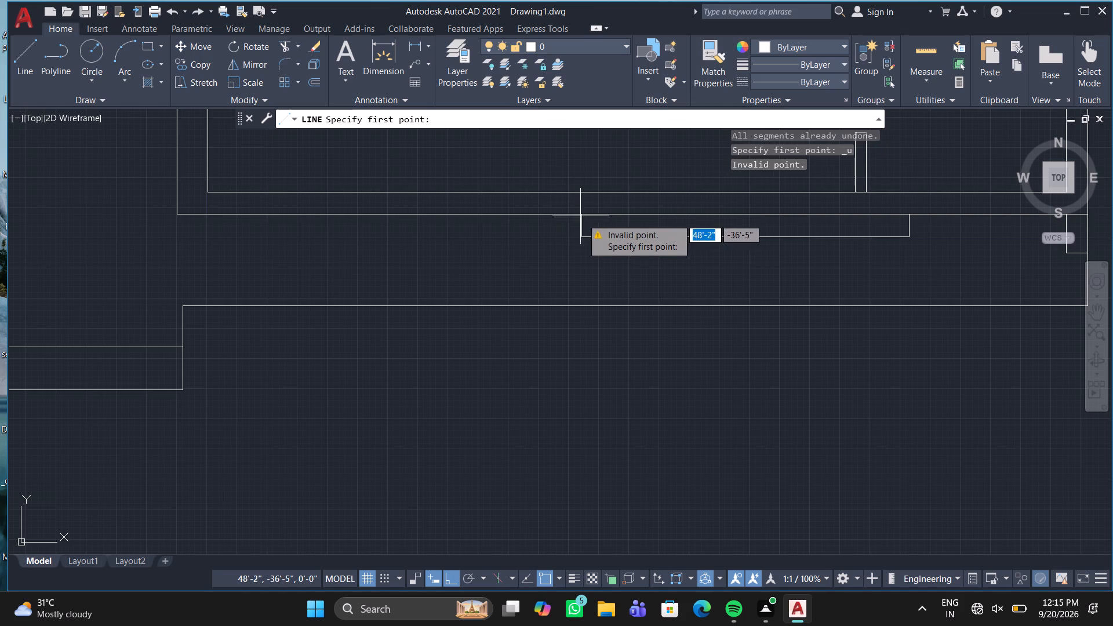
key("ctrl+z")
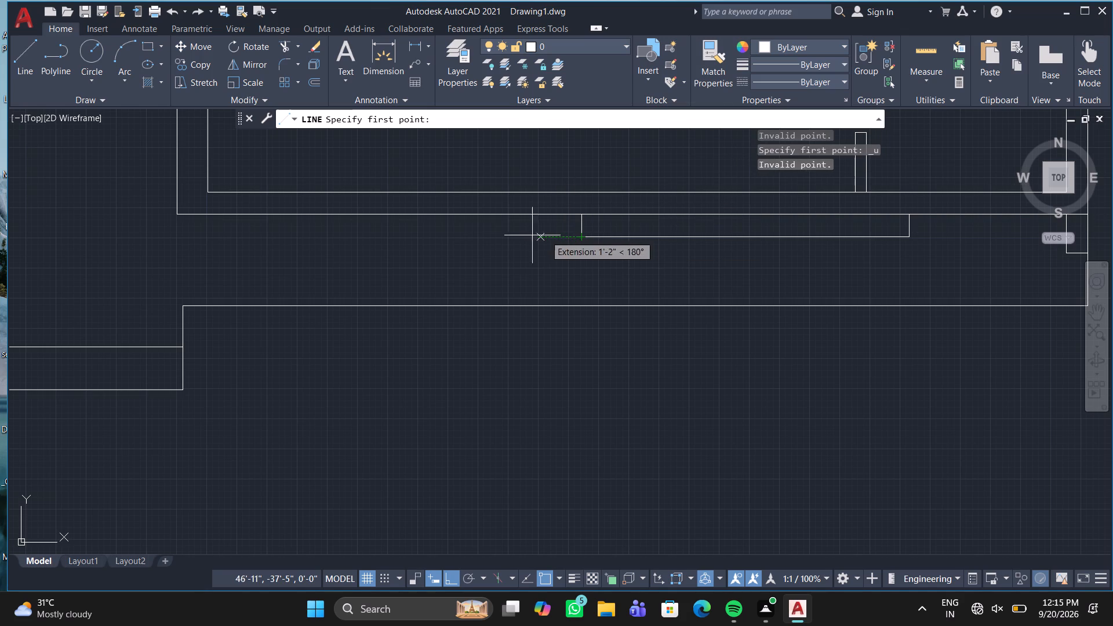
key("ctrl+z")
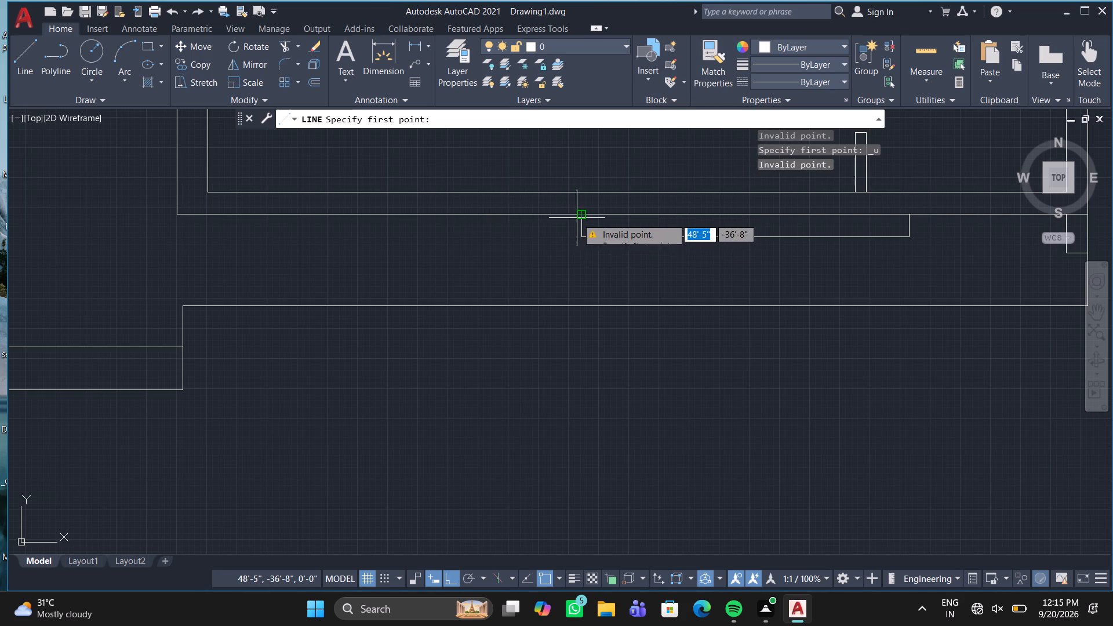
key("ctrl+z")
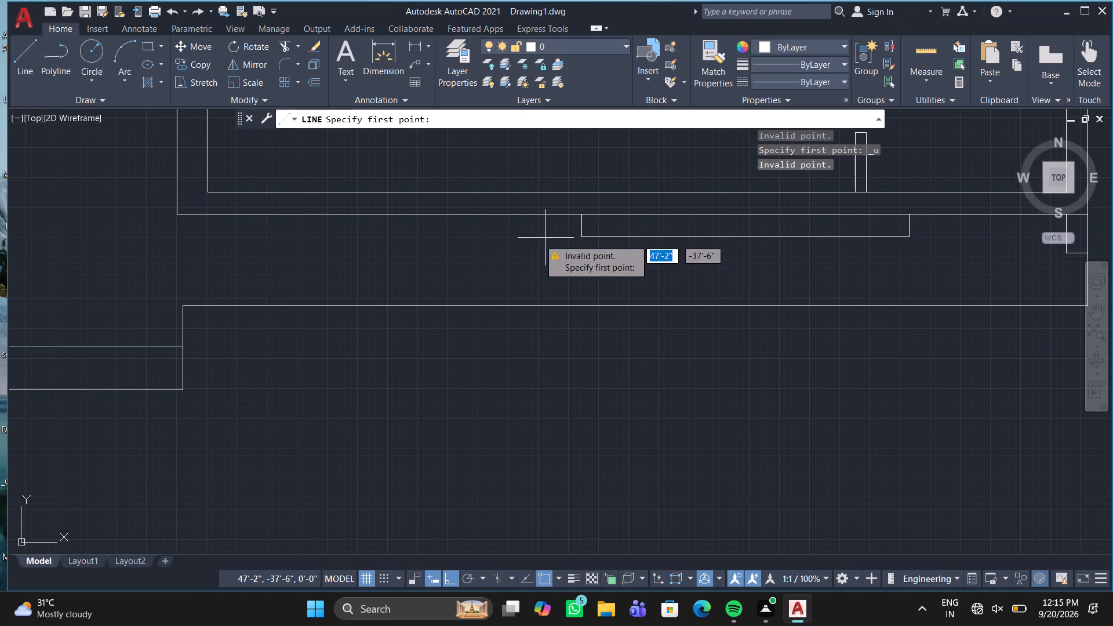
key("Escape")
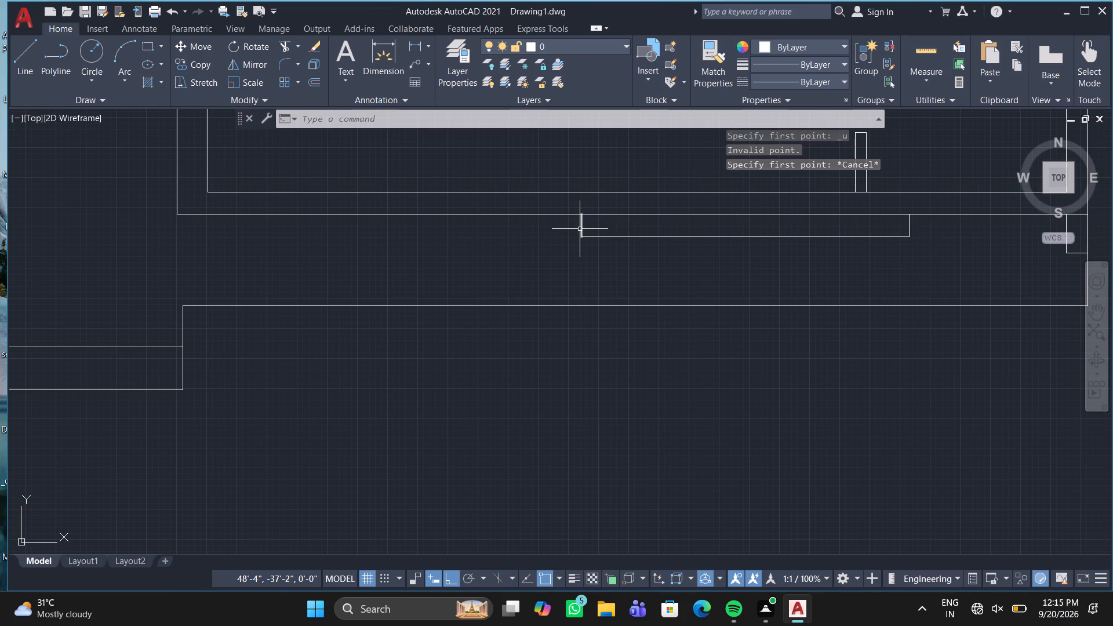
Lengthen the shallow box by about 7'-2" on its left, replacing its left side with a line up to the outer wall line.
left_click(580, 229)
key("Delete")
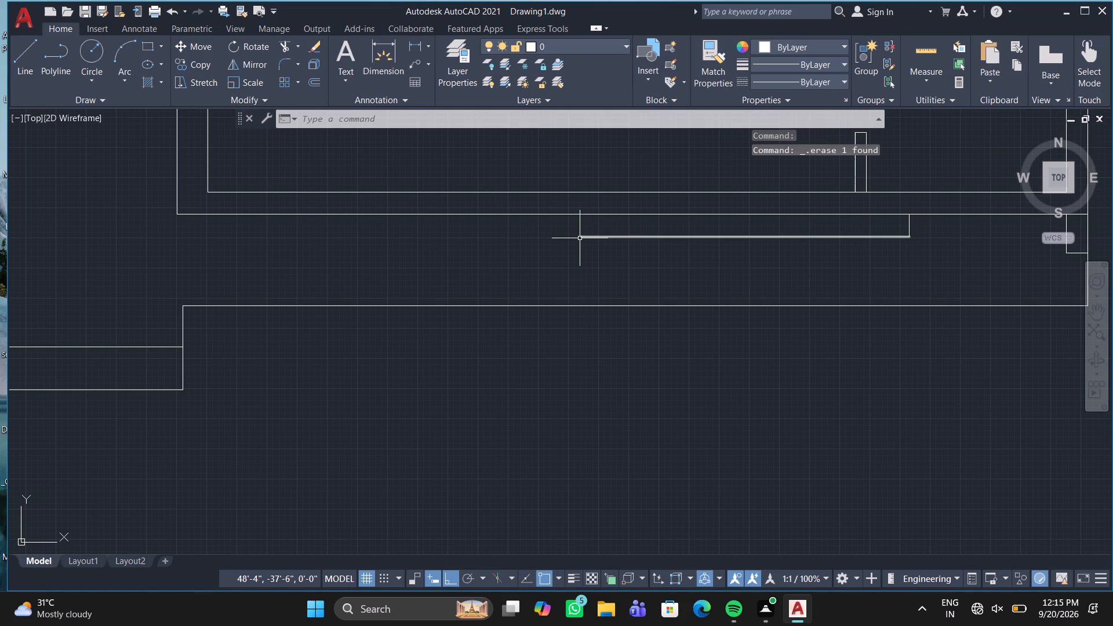
left_click(580, 238)
left_click(581, 236)
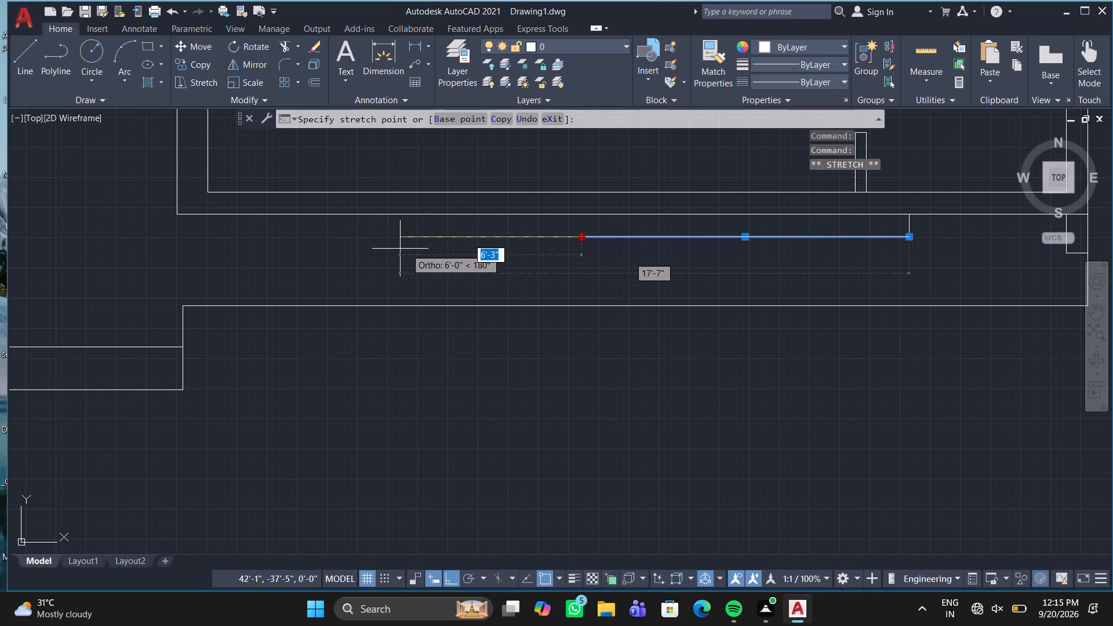
left_click(375, 274)
key("Escape")
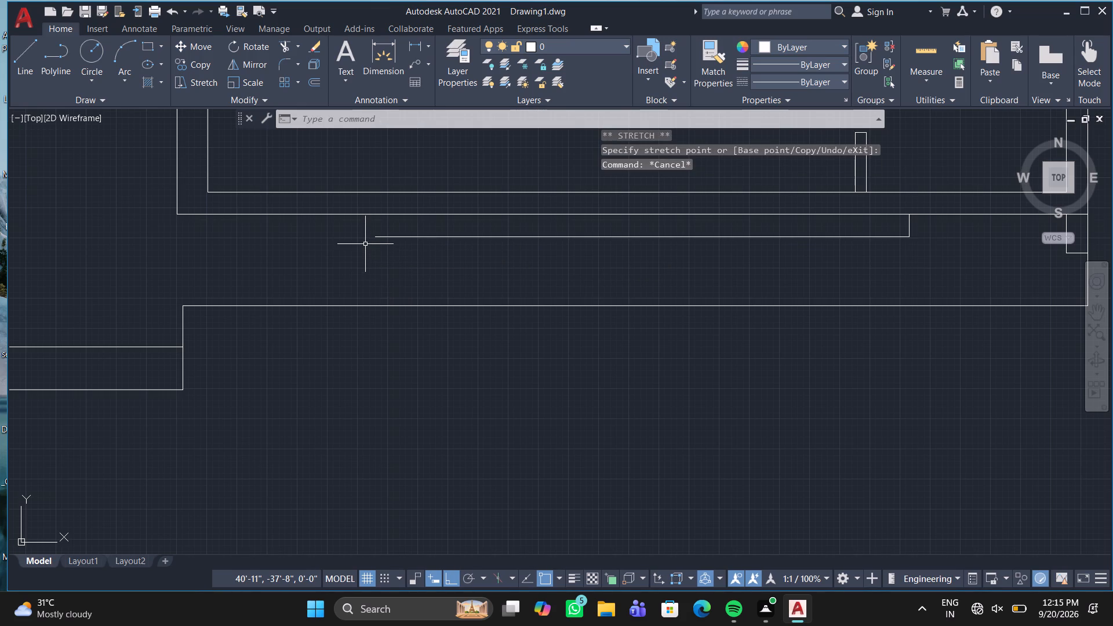
key("l")
key("Return")
left_click(371, 238)
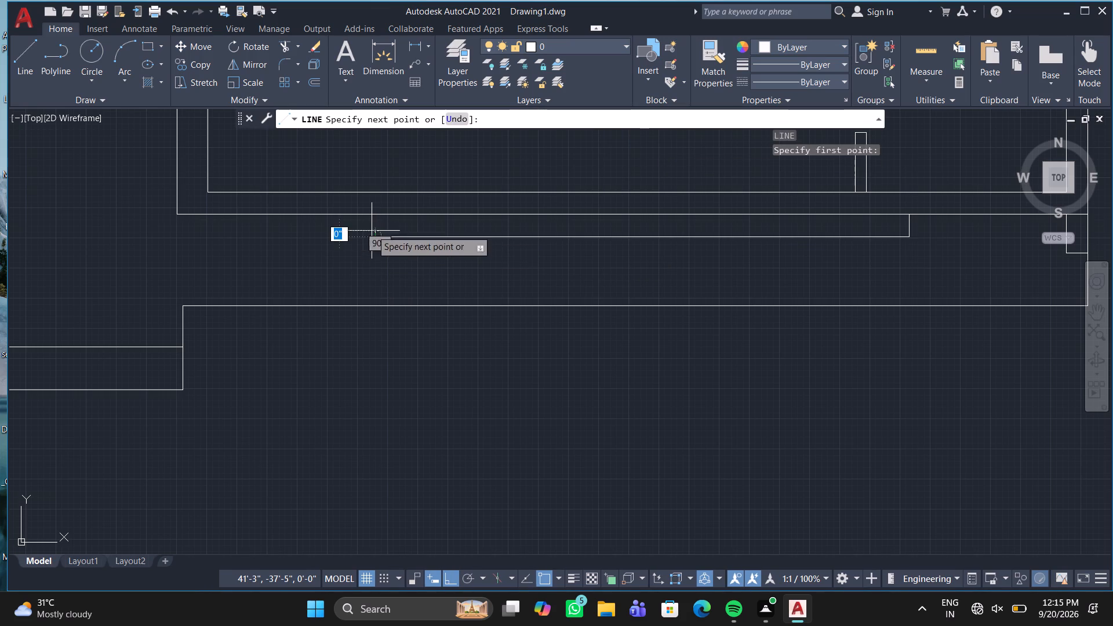
left_click(372, 214)
key("Escape")
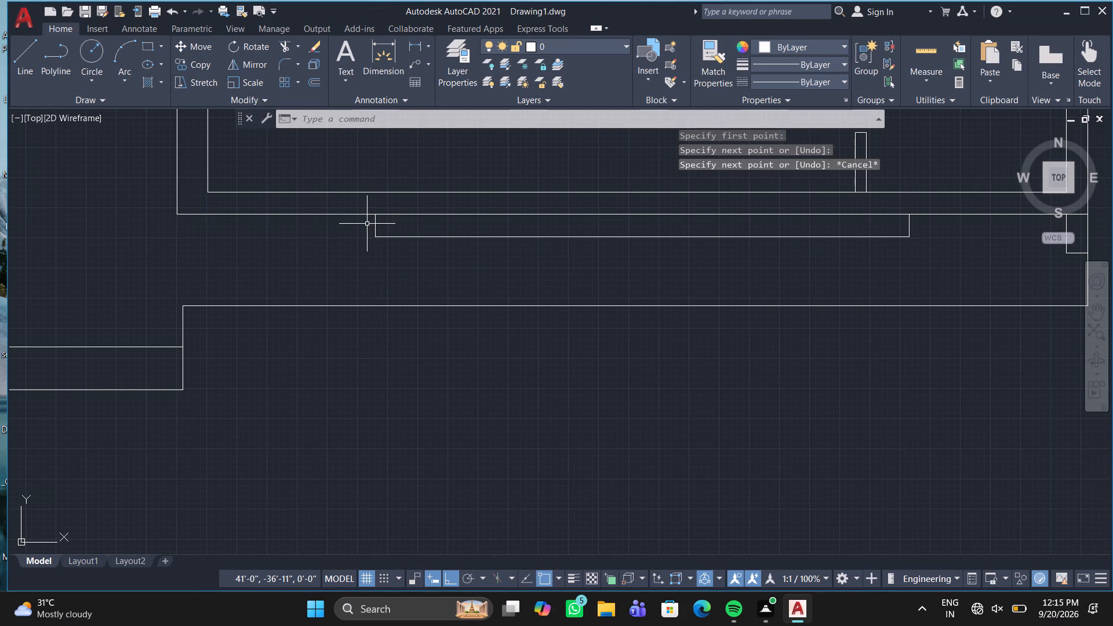
Draw a line from the box's upper left corner 9" across the wall, 5'-9" to the inner corner, about 7'-11" up, and across the left wall.
key("l")
key("Return")
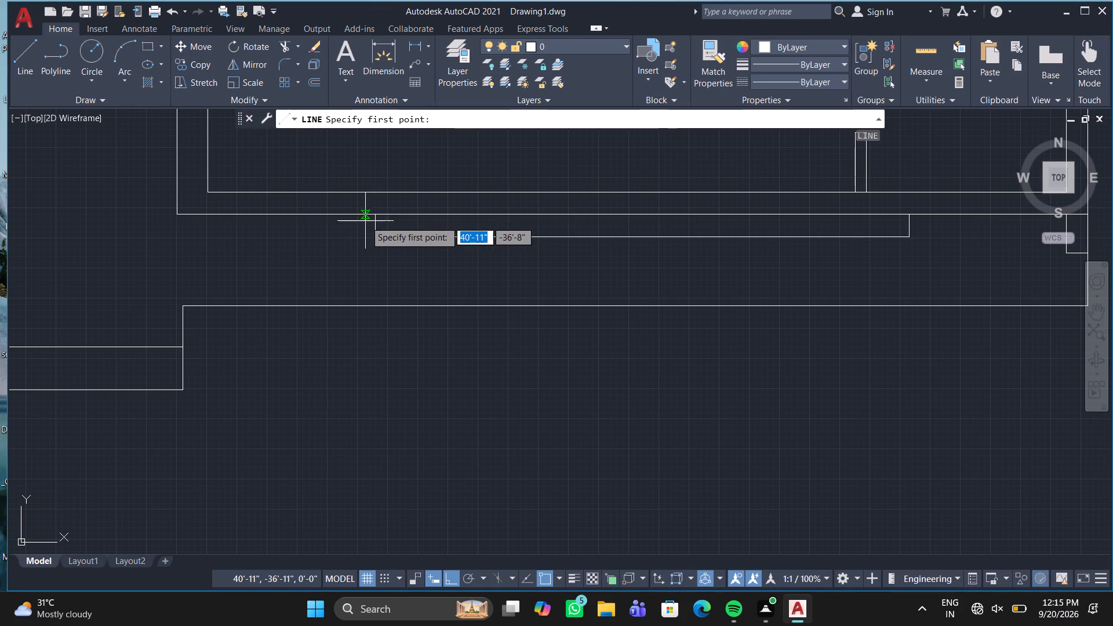
left_click(371, 211)
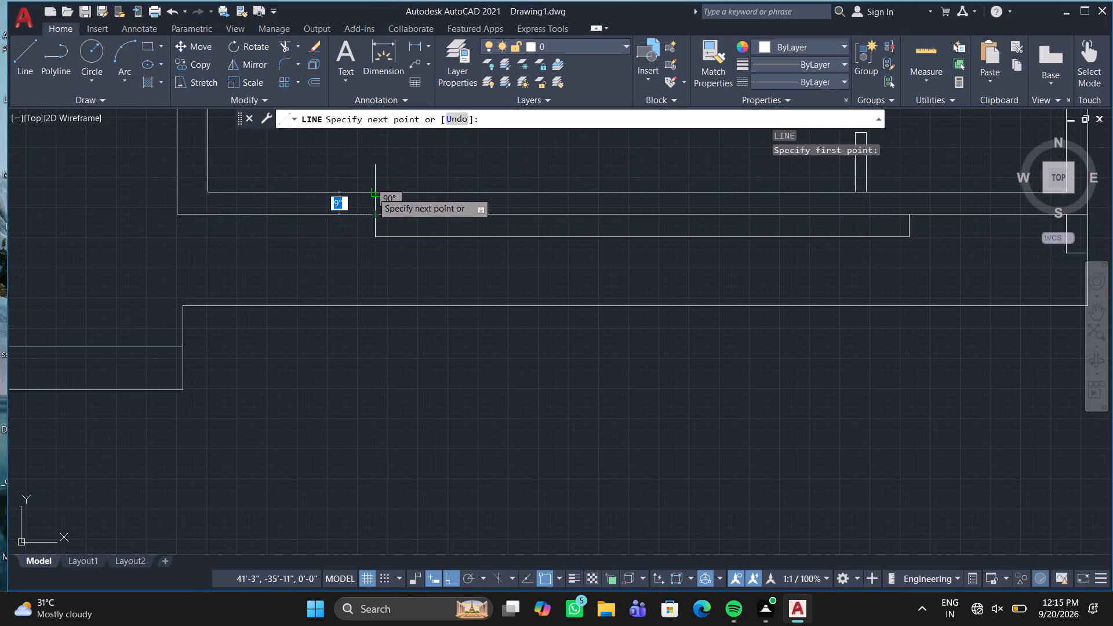
left_click(372, 192)
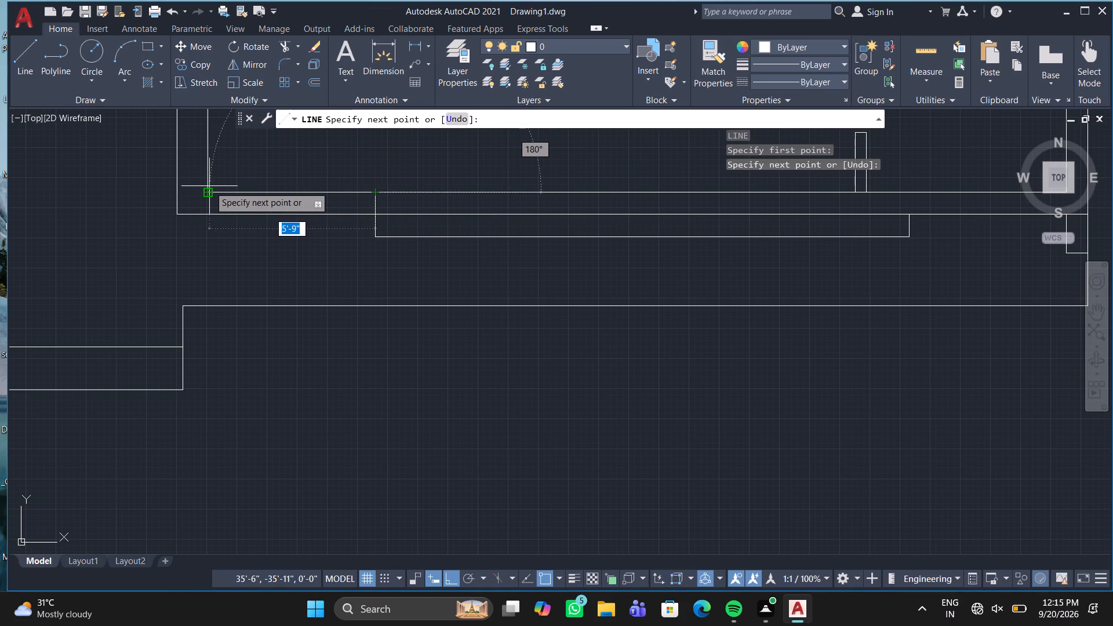
left_click(210, 186)
middle_click_drag(208, 162, 192, 247)
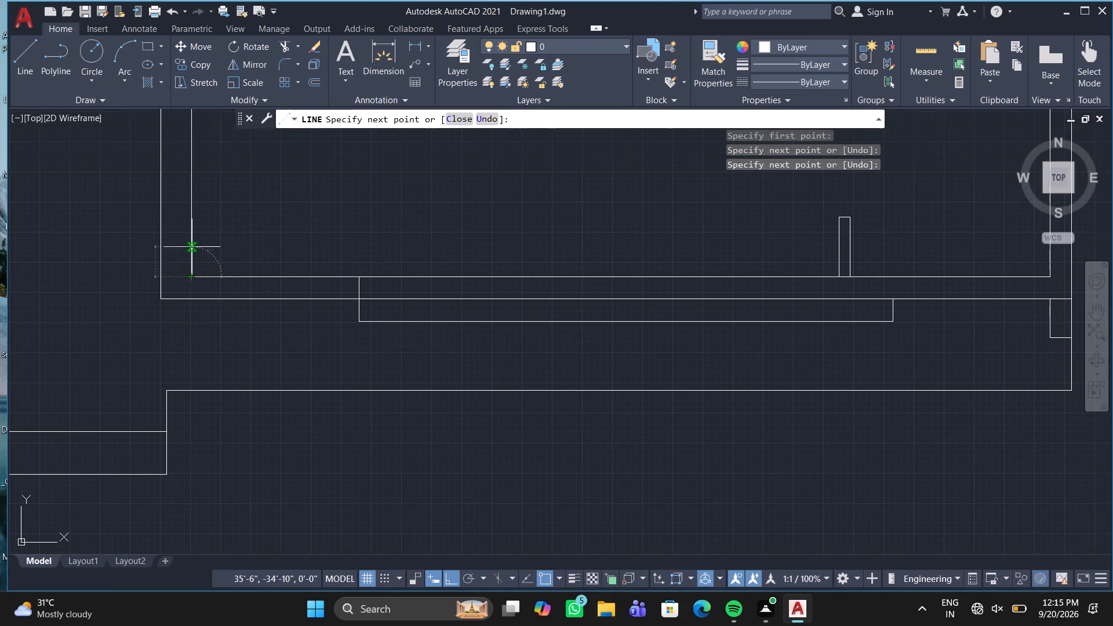
middle_click_drag(193, 149, 179, 264)
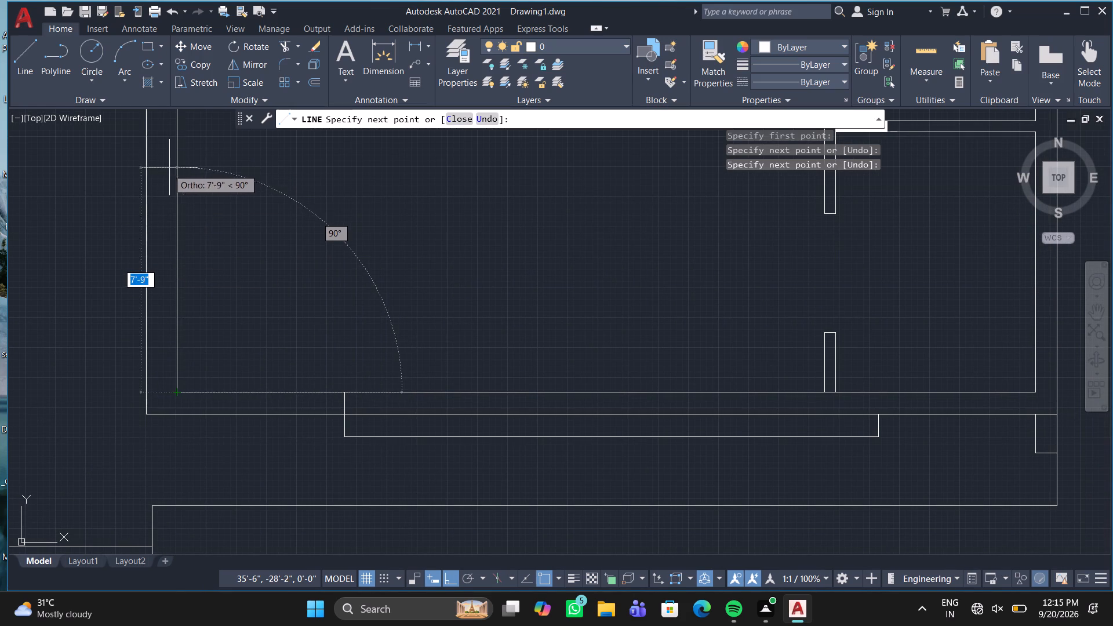
left_click(177, 163)
left_click(144, 163)
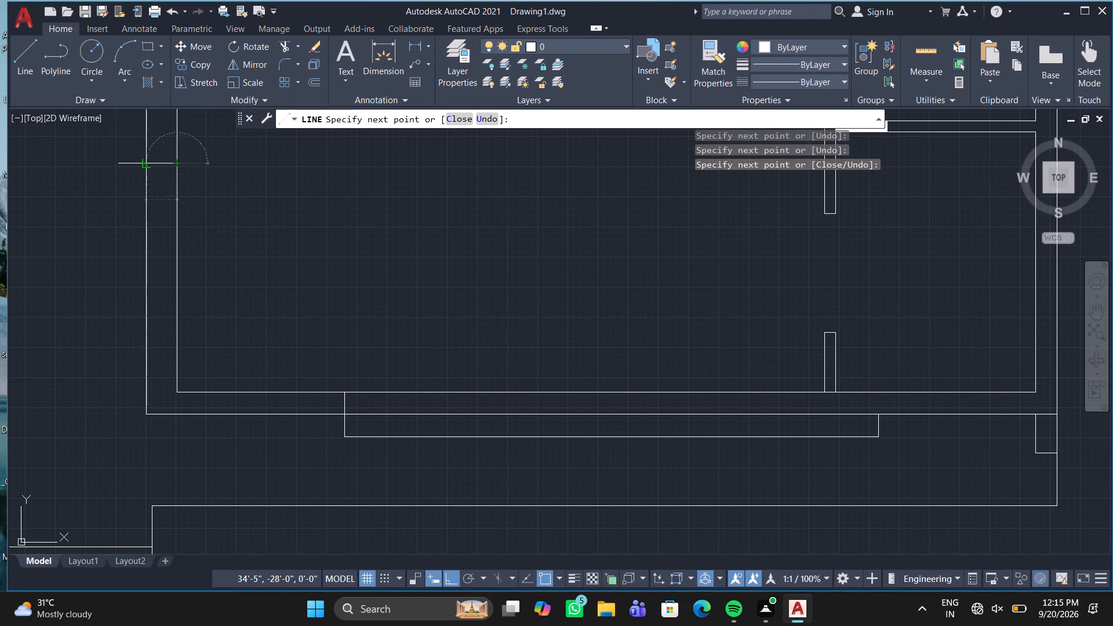
key("Escape")
Draw a line inside the walls from the left wall's cross line down about 8'-4" and 6'-6" across to the bottom wall's cross line.
key("l")
key("Return")
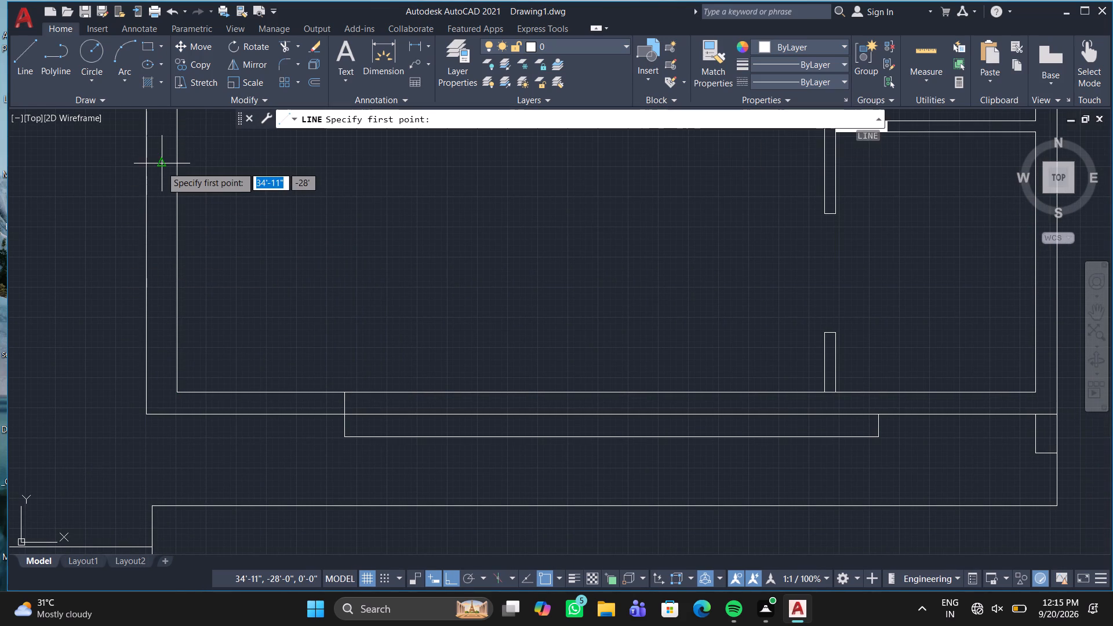
scroll(162, 167, "up", 2)
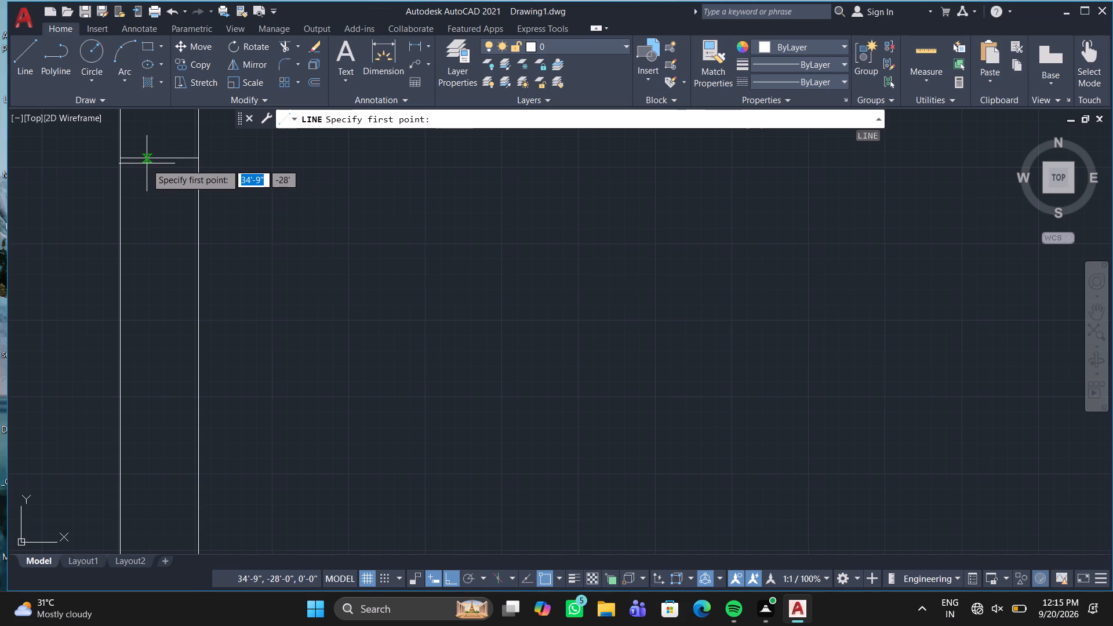
left_click(139, 163)
middle_click_drag(138, 235, 156, 0)
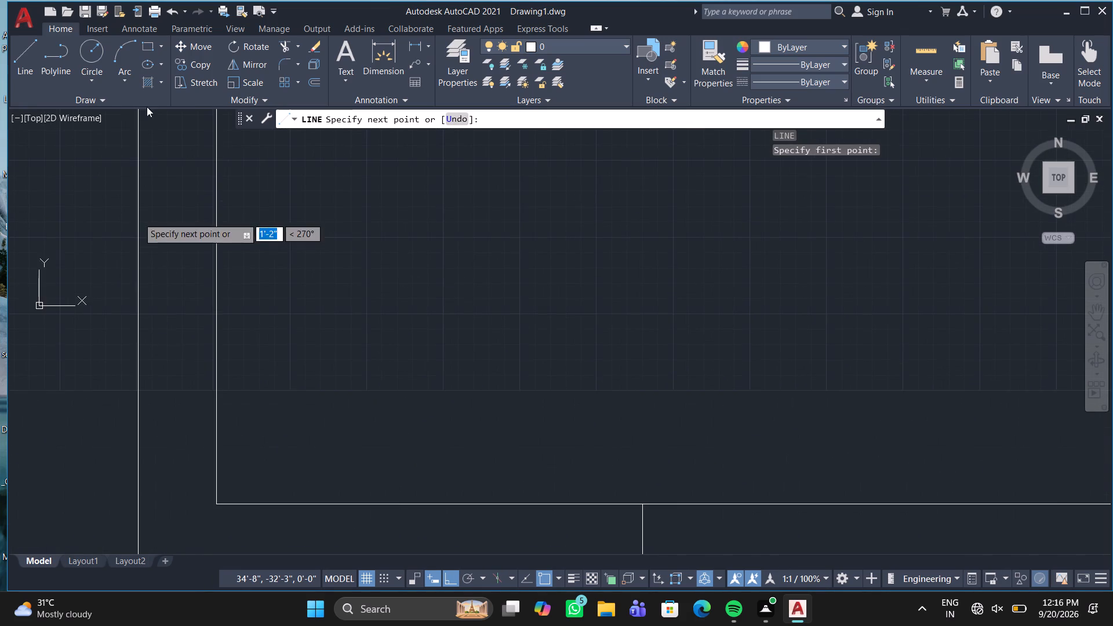
middle_click_drag(173, 406, 200, 139)
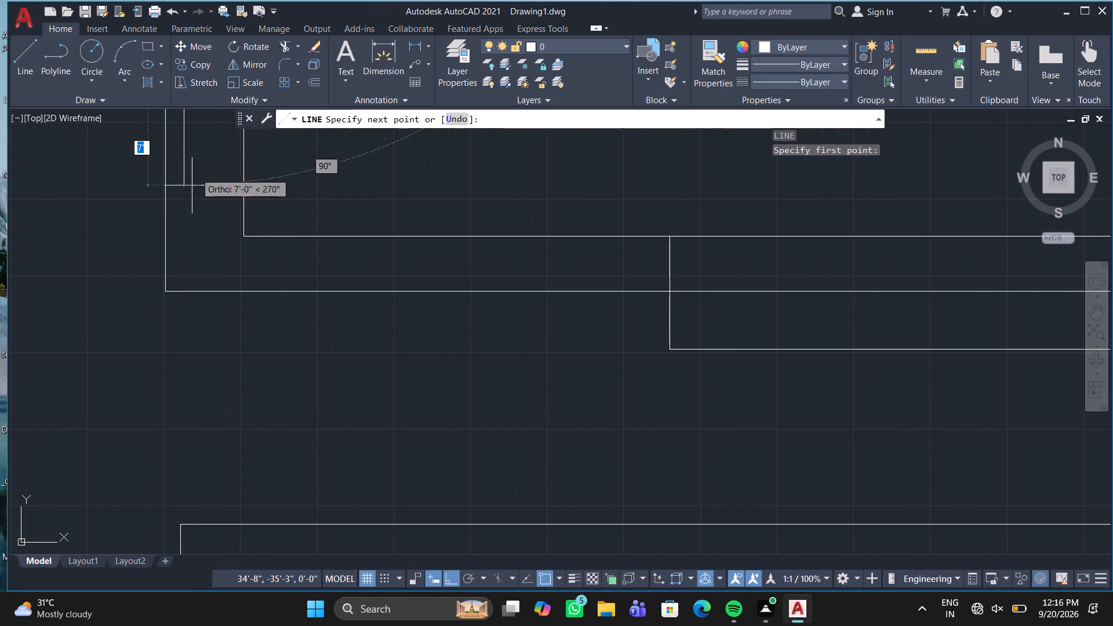
left_click(189, 268)
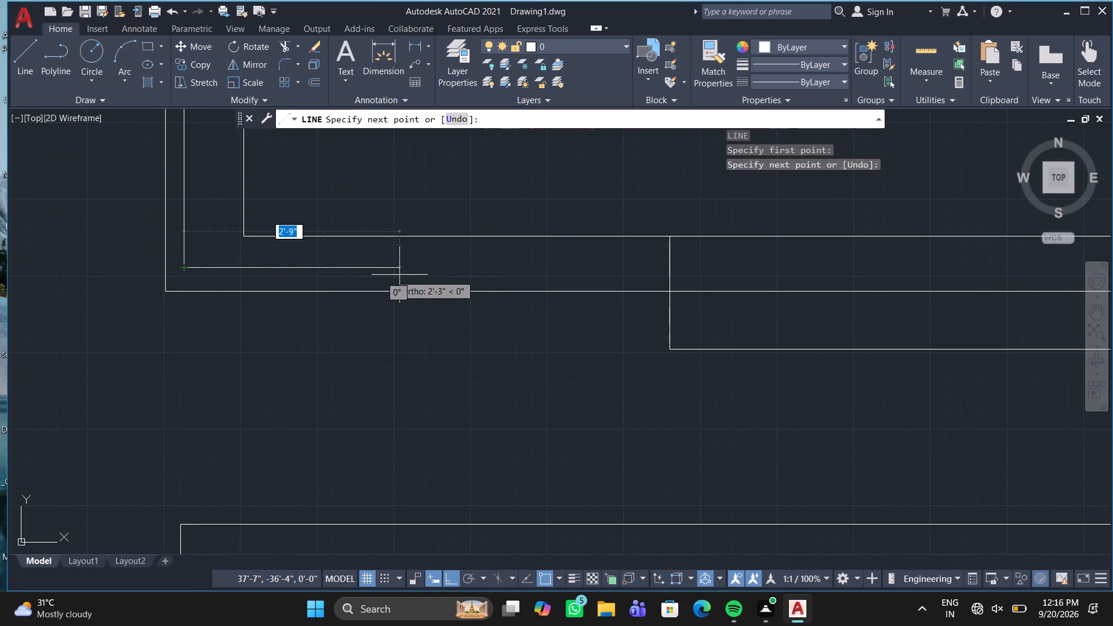
left_click(665, 269)
Continue with a parallel line about 2" inside the first, running 6'-4" back and 8'-2" up to the left wall's cross line, then close the top.
left_click(665, 257)
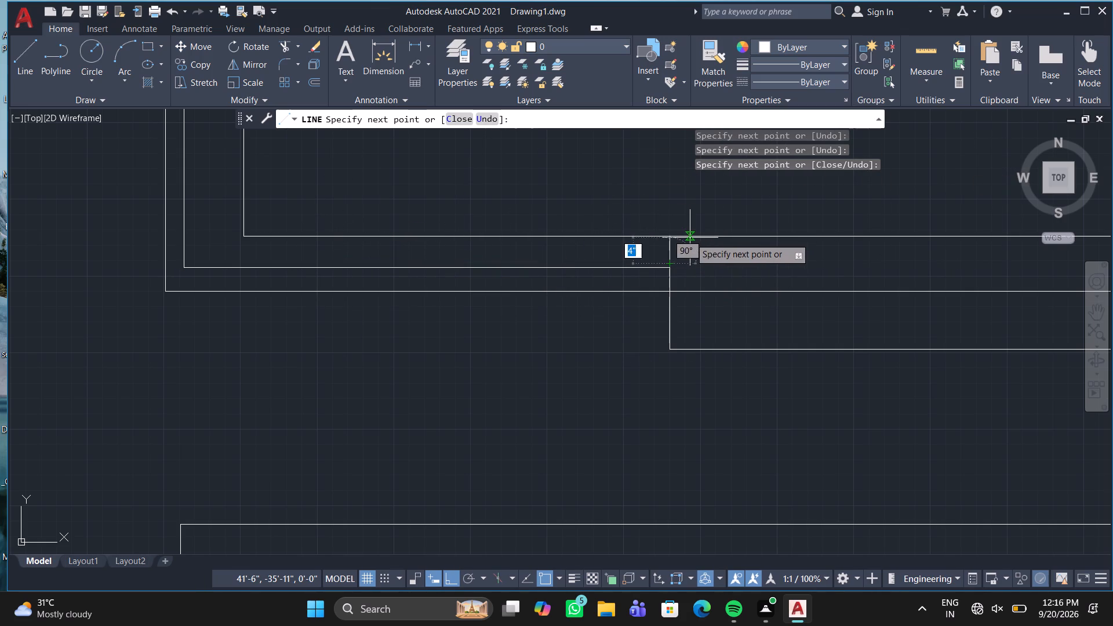
scroll(690, 238, "up", 2)
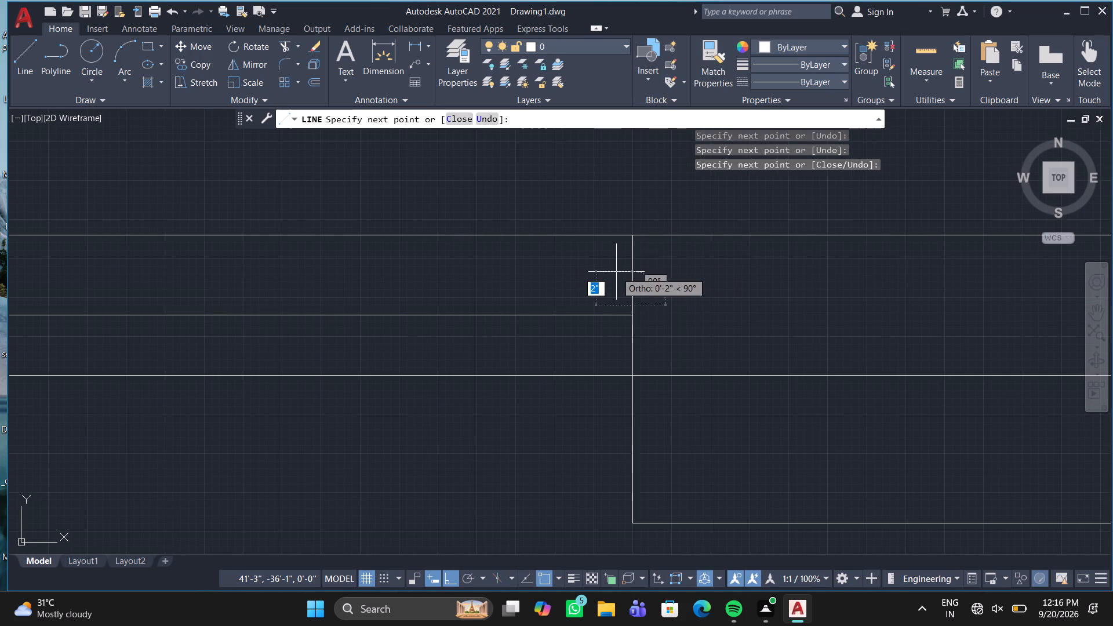
left_click(628, 283)
middle_click_drag(107, 285, 335, 294)
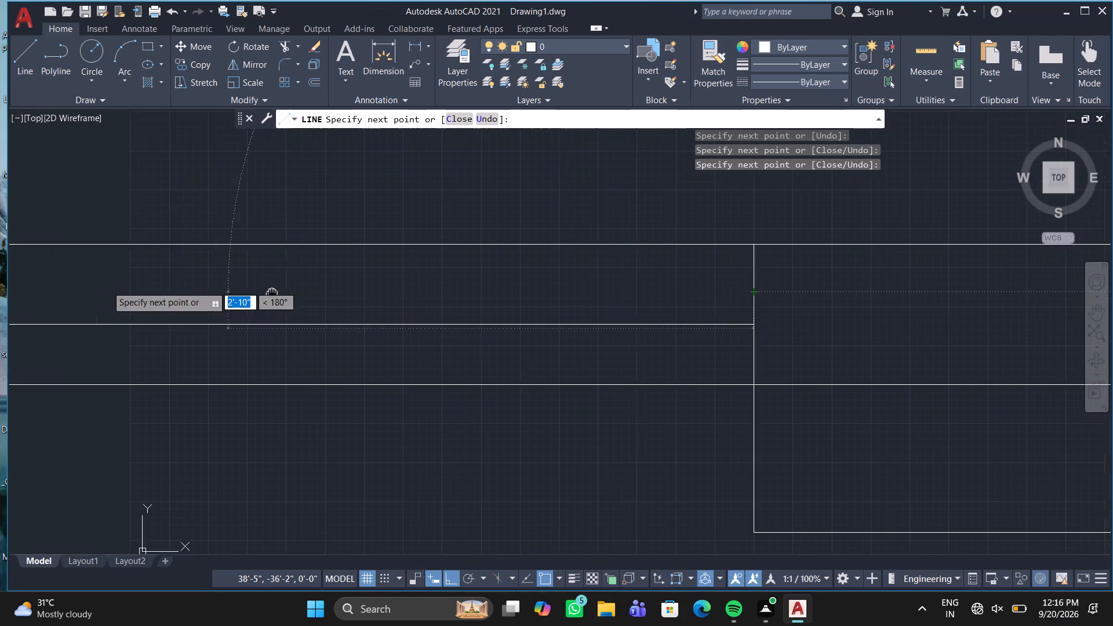
middle_click_drag(335, 294, 641, 307)
scroll(641, 307, "down", 1)
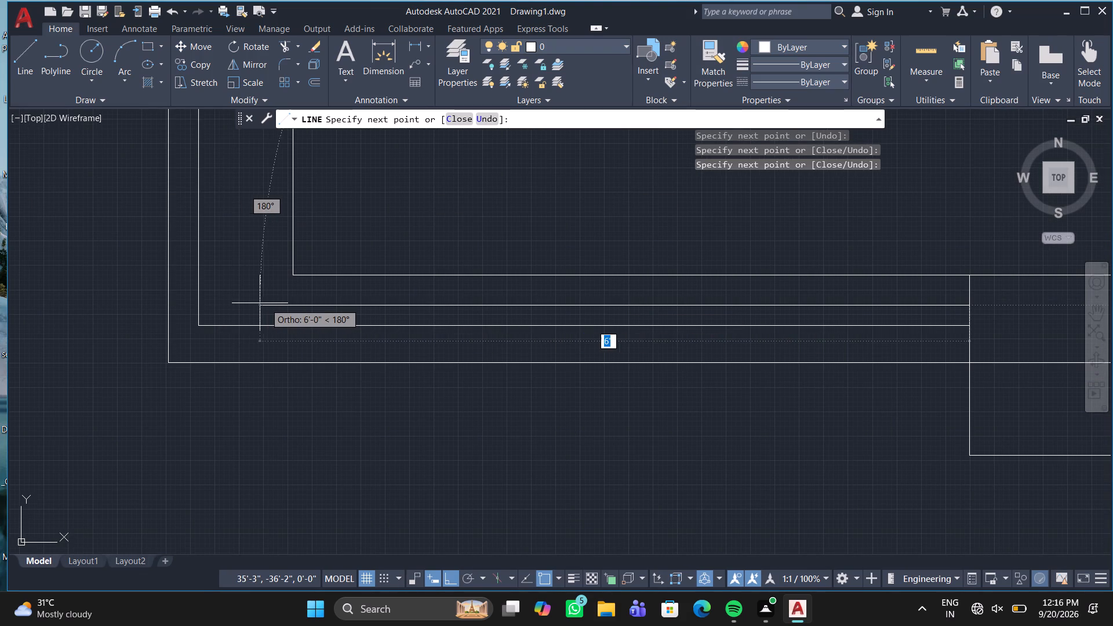
left_click(224, 305)
middle_click_drag(223, 188, 192, 399)
scroll(192, 401, "down", 2)
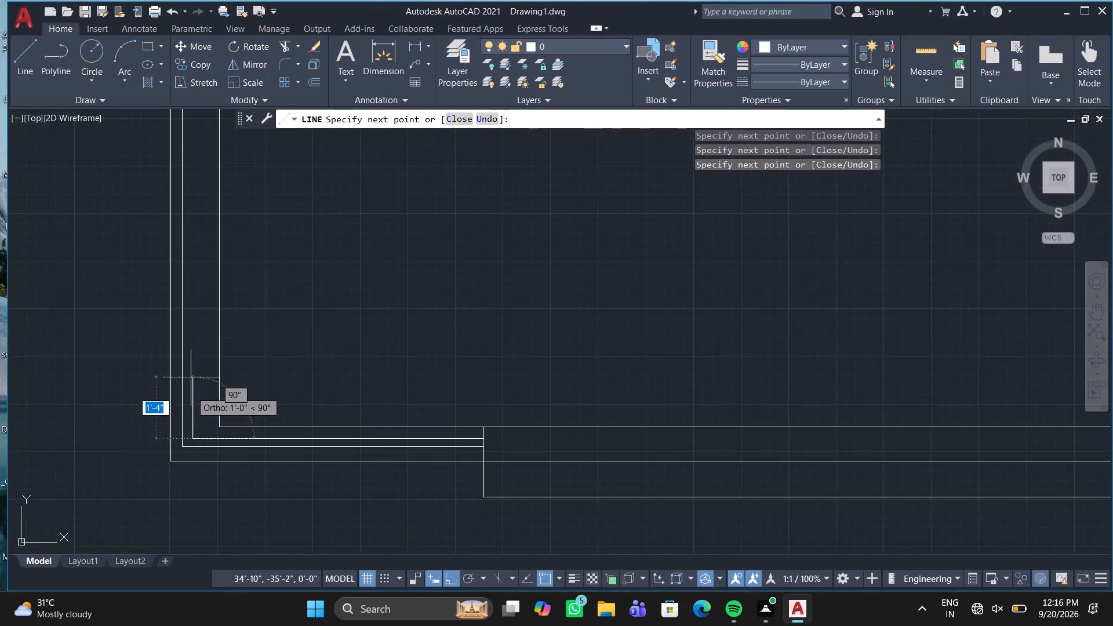
middle_click_drag(188, 184, 168, 376)
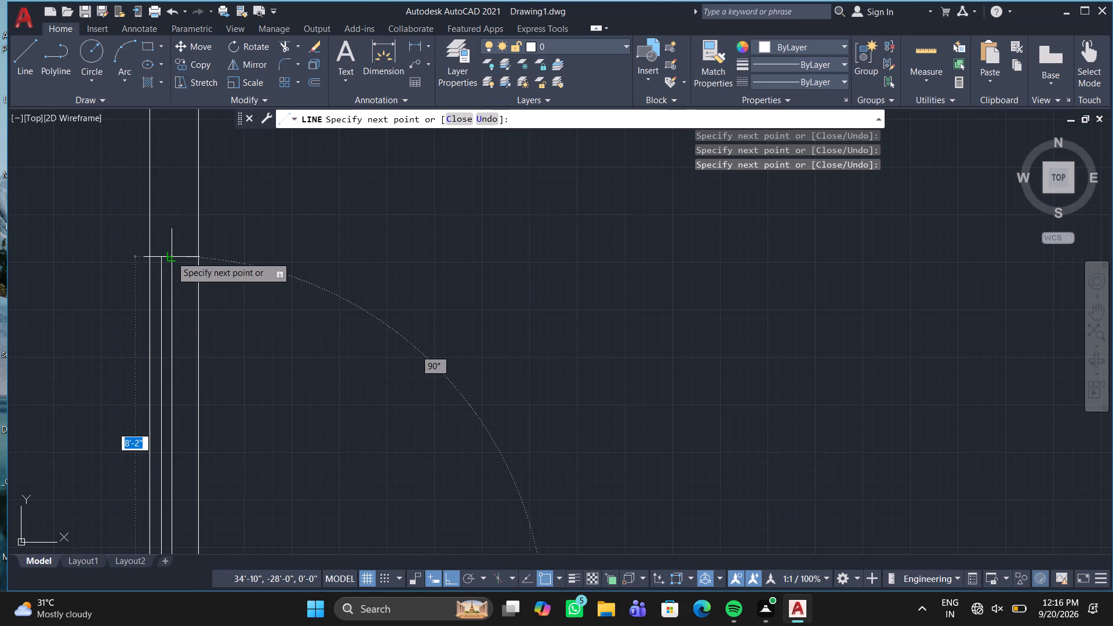
left_click(171, 256)
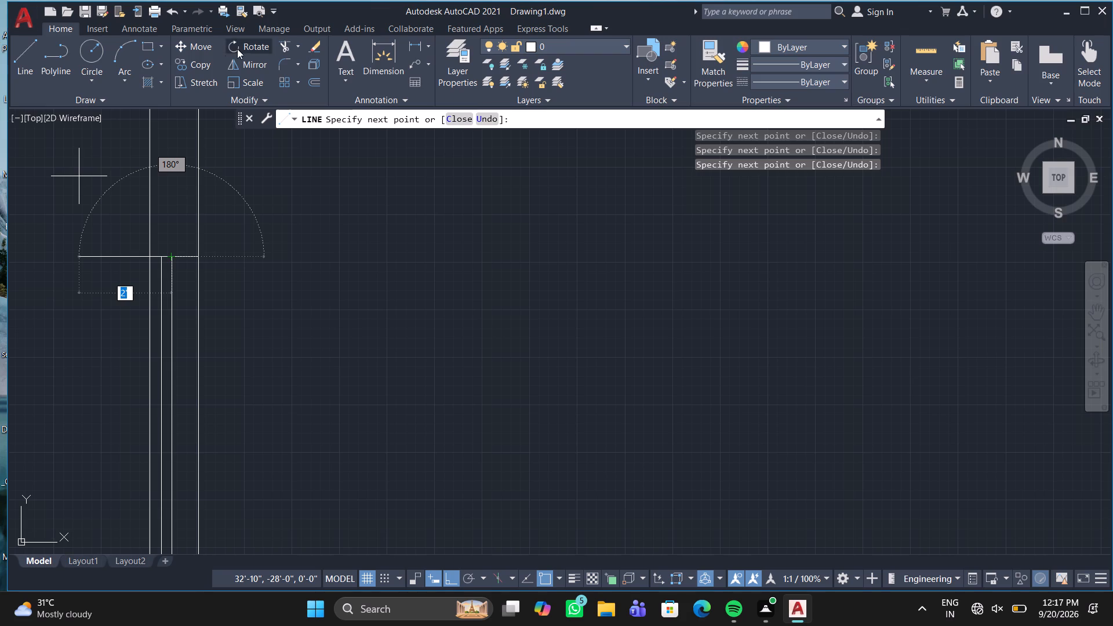
left_click(168, 251)
key("Escape")
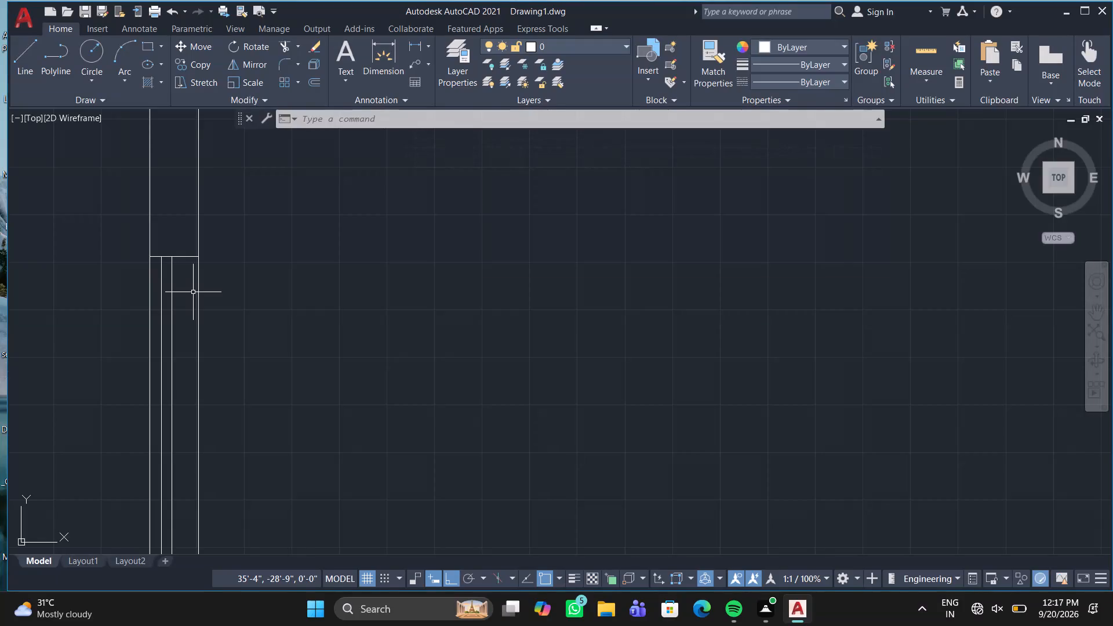
Fill the inner and outer bands of the lower left wall corner with a Solid hatch, leaving the narrow gap between them empty.
key("h")
key("Return")
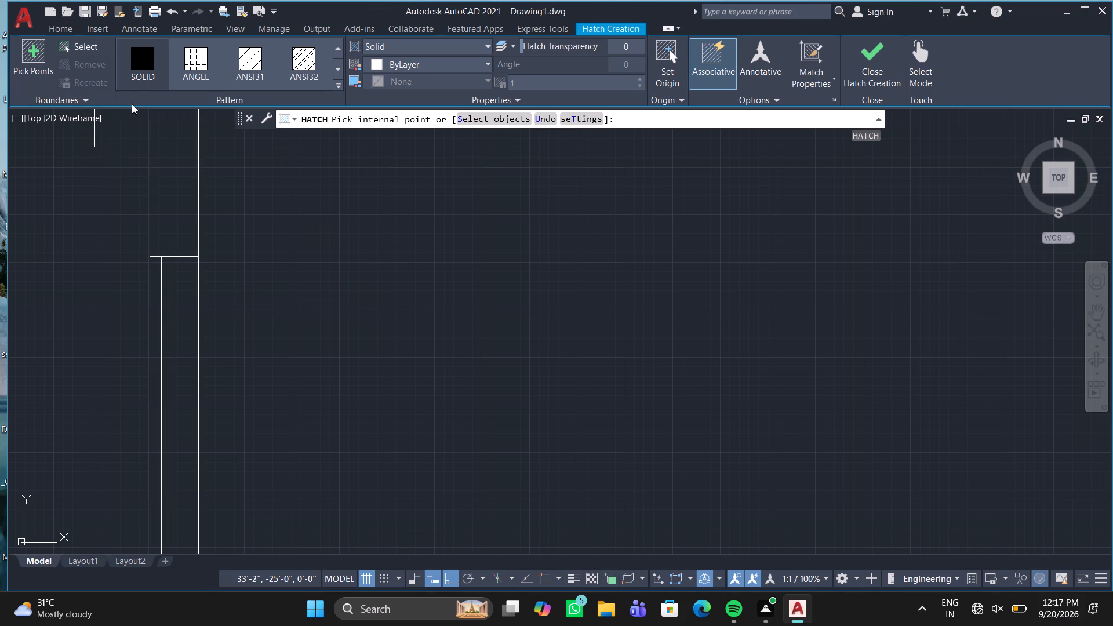
left_click(143, 52)
left_click(179, 307)
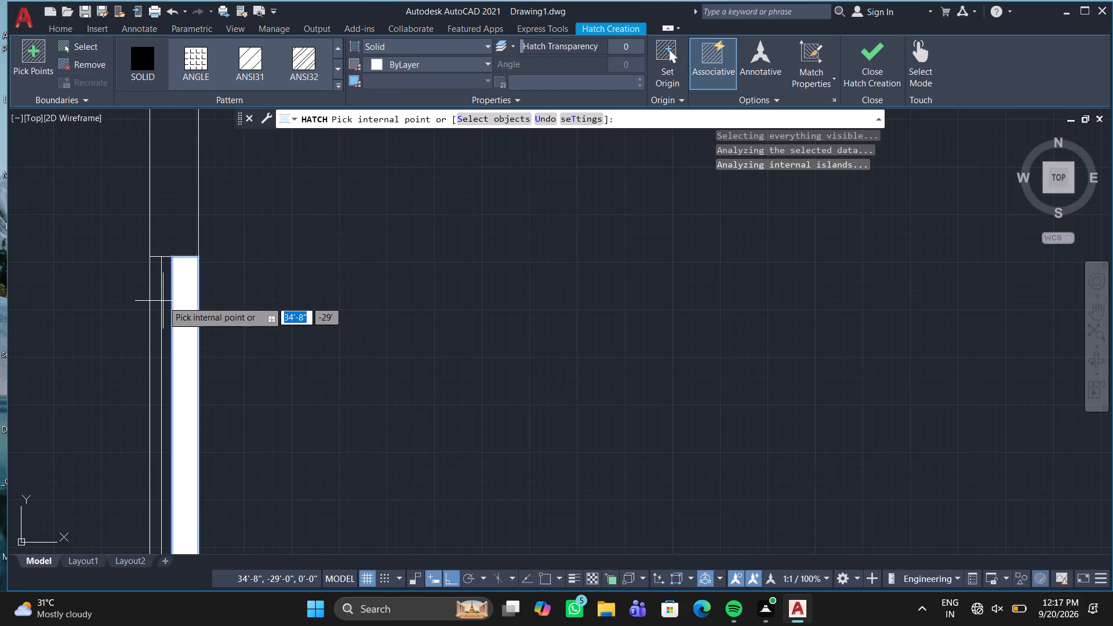
left_click(159, 302)
scroll(165, 306, "down", 2)
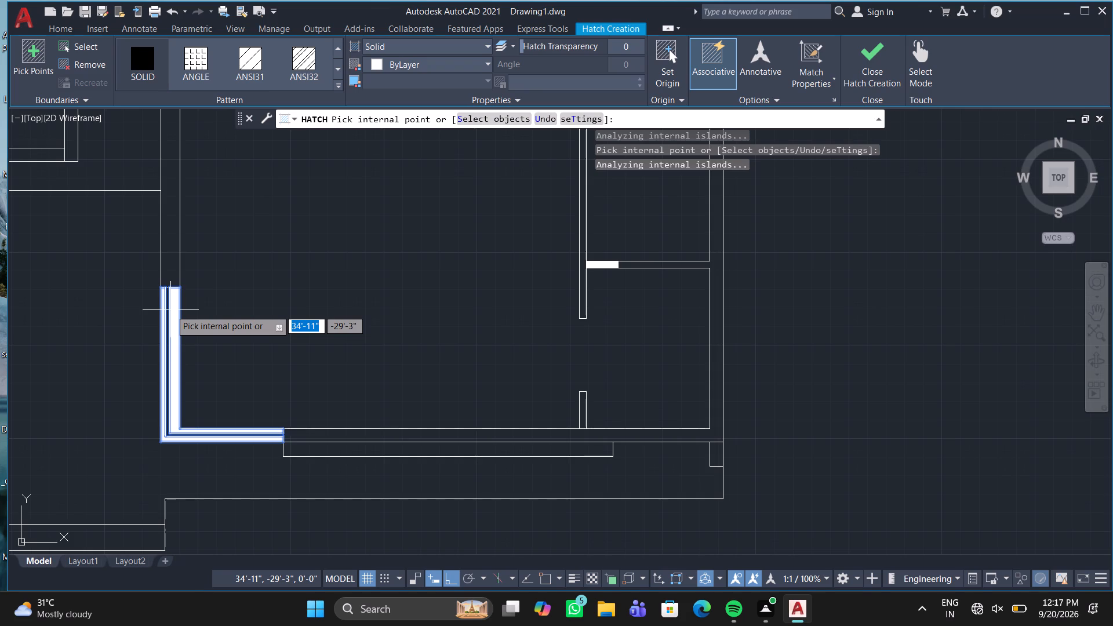
key("Return")
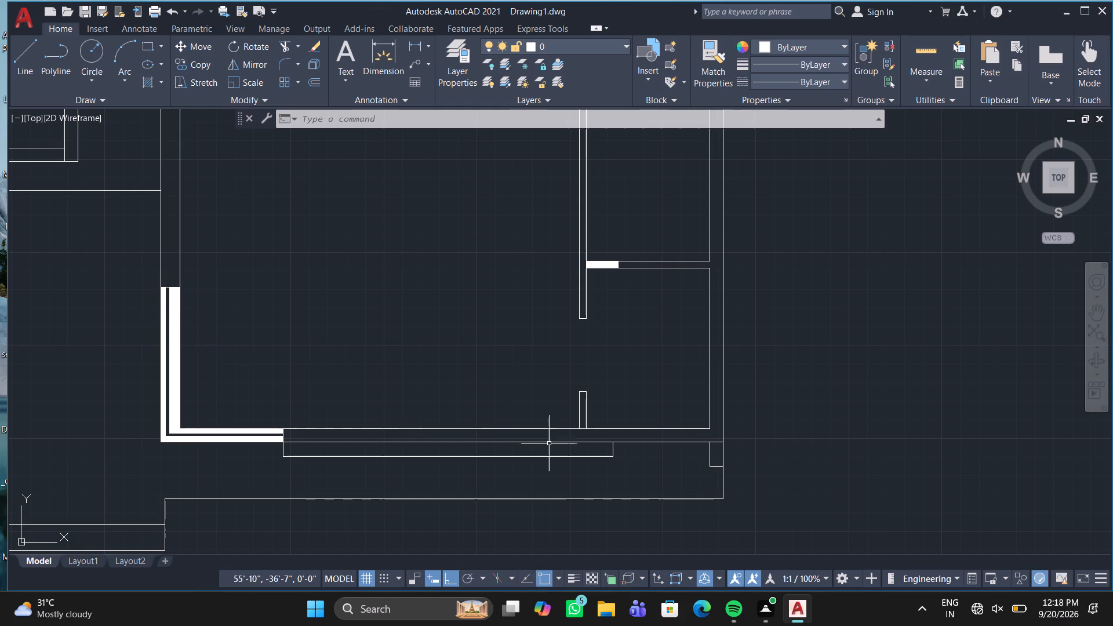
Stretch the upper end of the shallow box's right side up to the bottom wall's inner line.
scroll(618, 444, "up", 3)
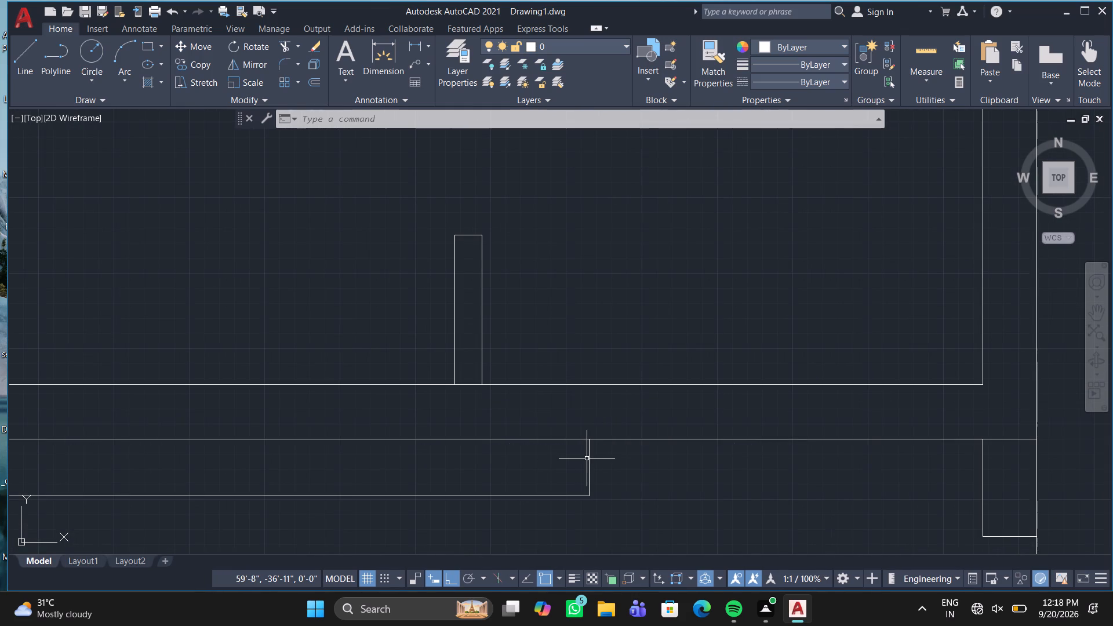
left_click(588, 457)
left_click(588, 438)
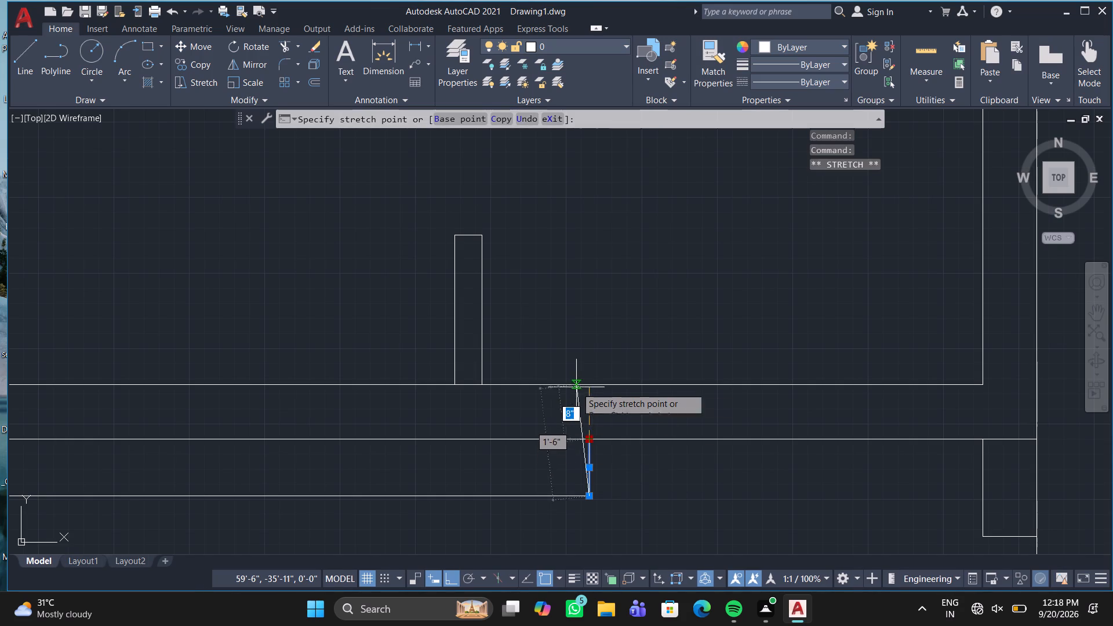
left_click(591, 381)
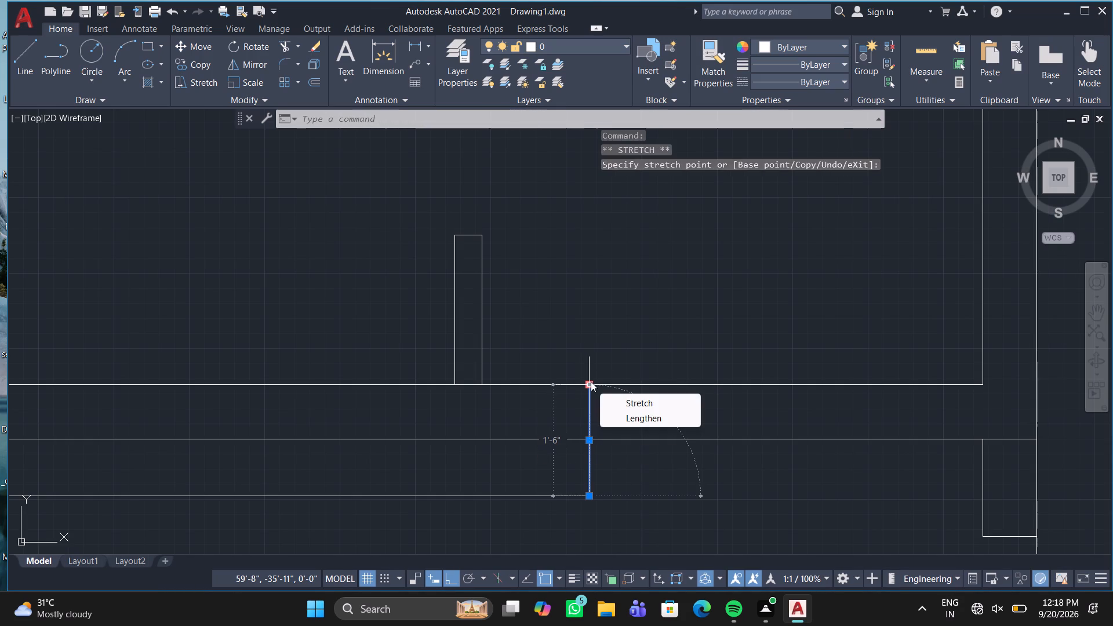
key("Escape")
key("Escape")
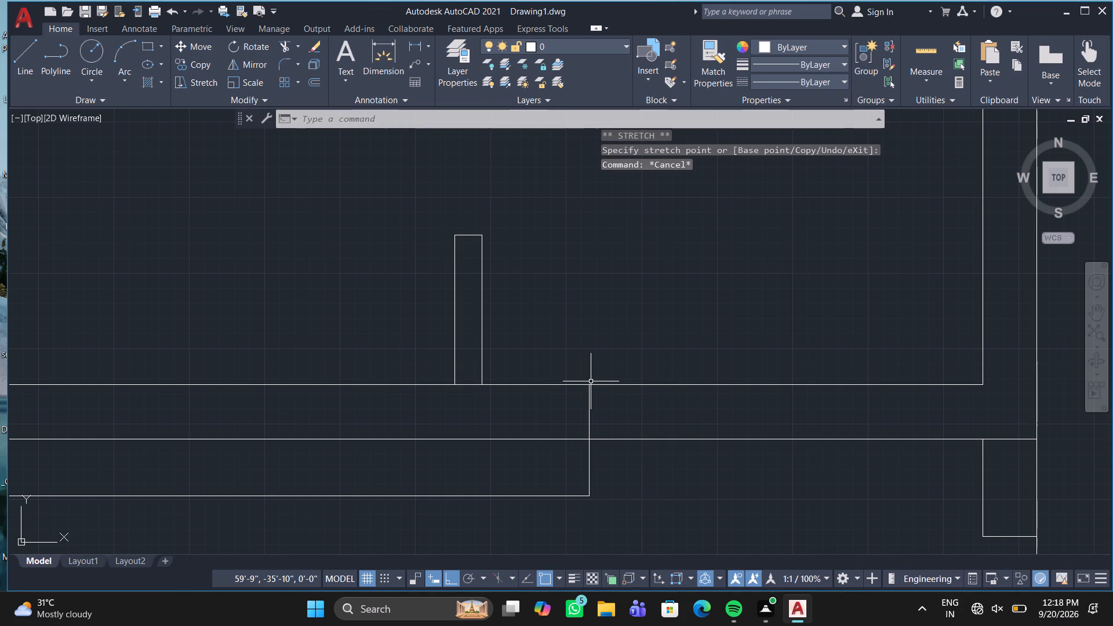
Trim the bottom wall's outer line where it runs along the top of the shallow box.
type("tr")
key("Return")
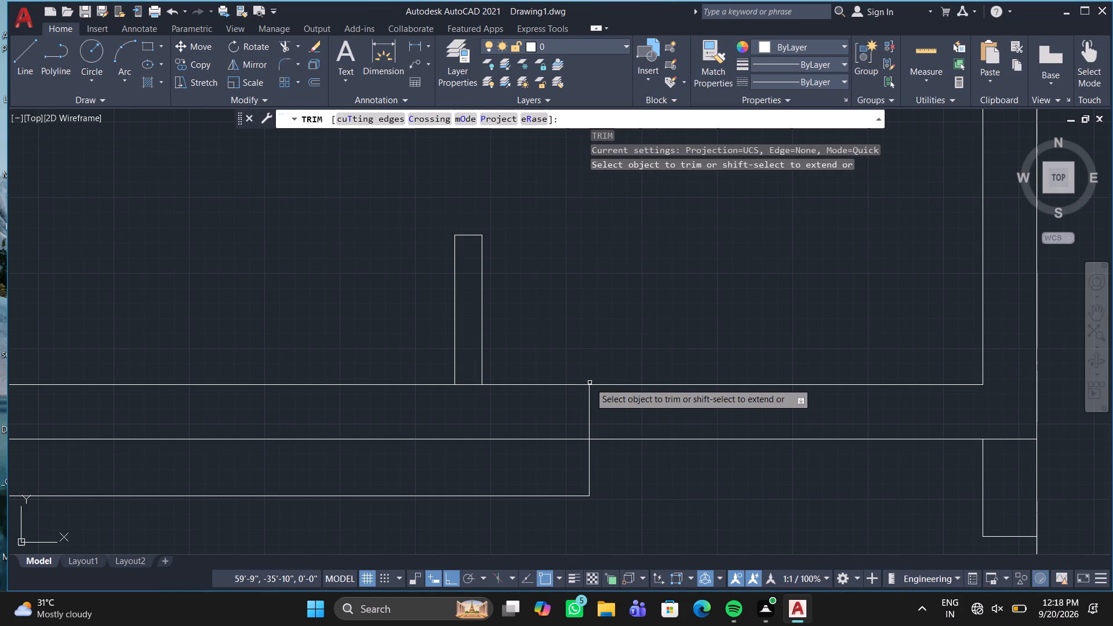
left_click(530, 439)
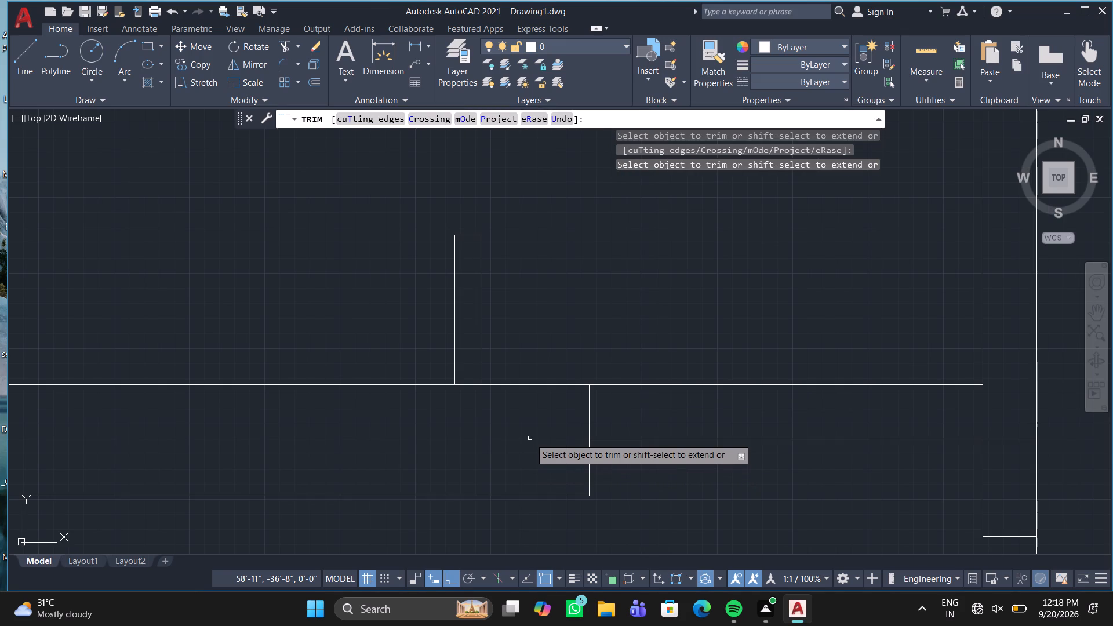
key("Escape")
Trim the bottom wall's inner line between the two sides of the pier so the pier opens into the wall.
scroll(530, 438, "up", 1)
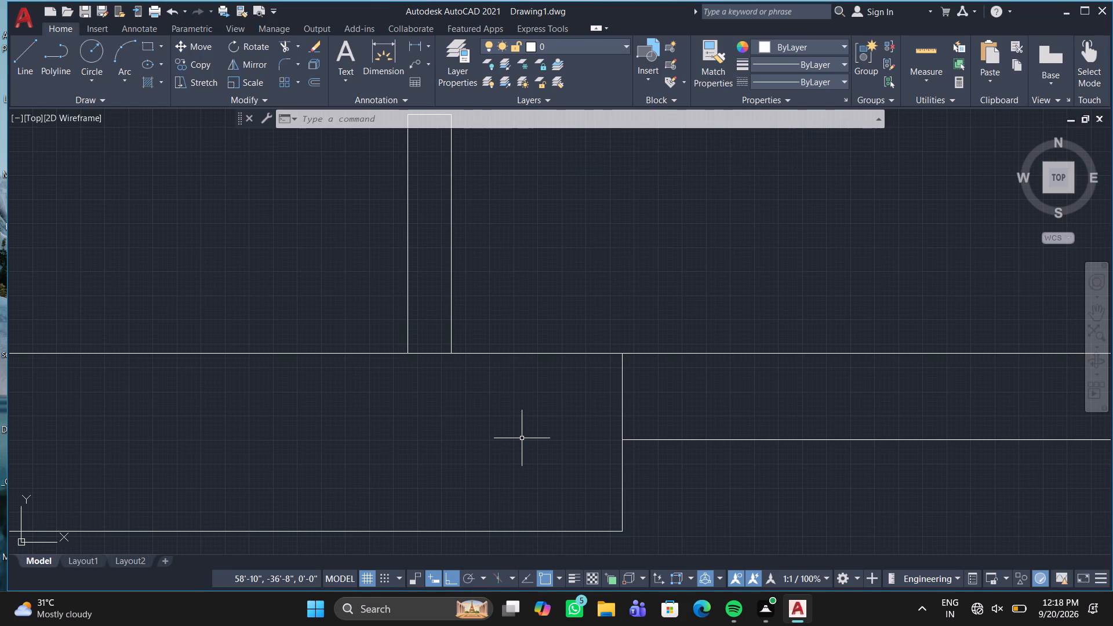
type("tr")
key("Return")
left_click_drag(437, 346, 438, 353)
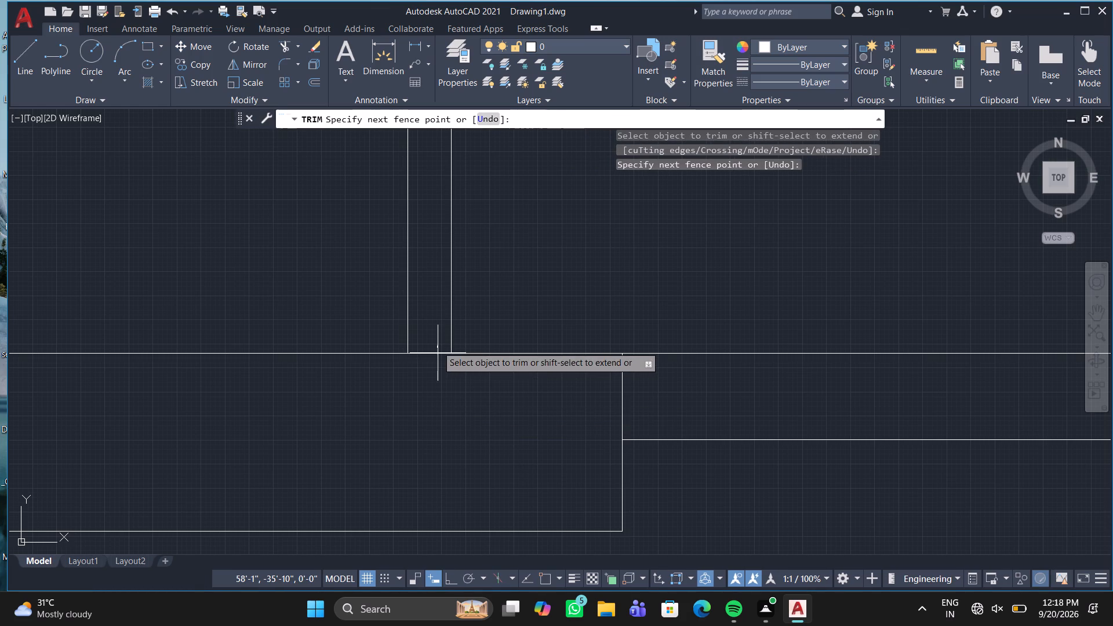
left_click_drag(438, 353, 429, 373)
key("Return")
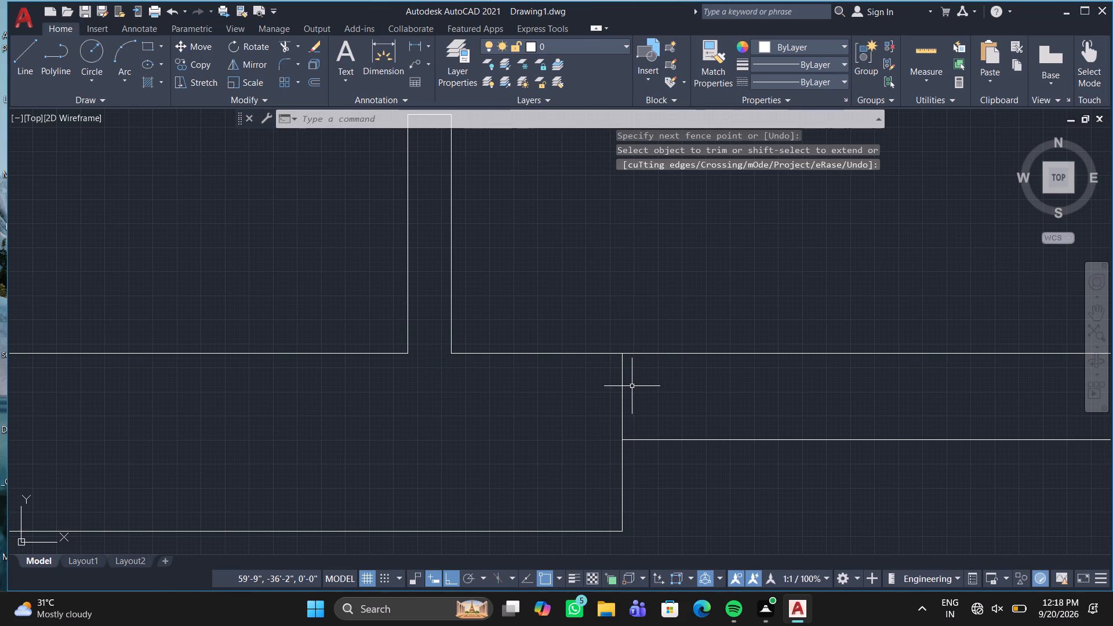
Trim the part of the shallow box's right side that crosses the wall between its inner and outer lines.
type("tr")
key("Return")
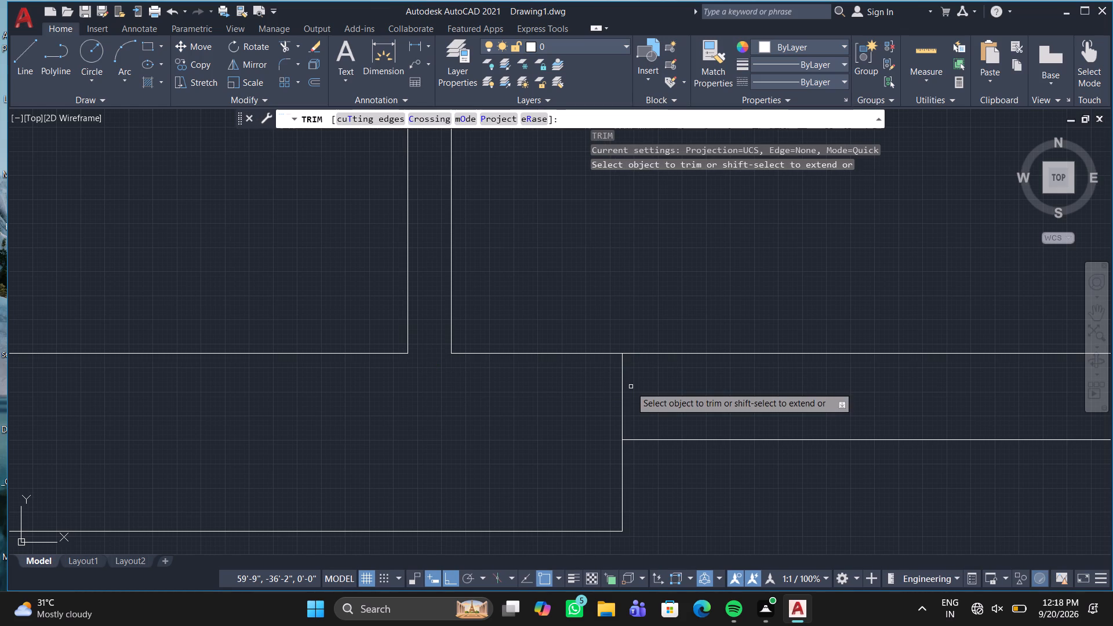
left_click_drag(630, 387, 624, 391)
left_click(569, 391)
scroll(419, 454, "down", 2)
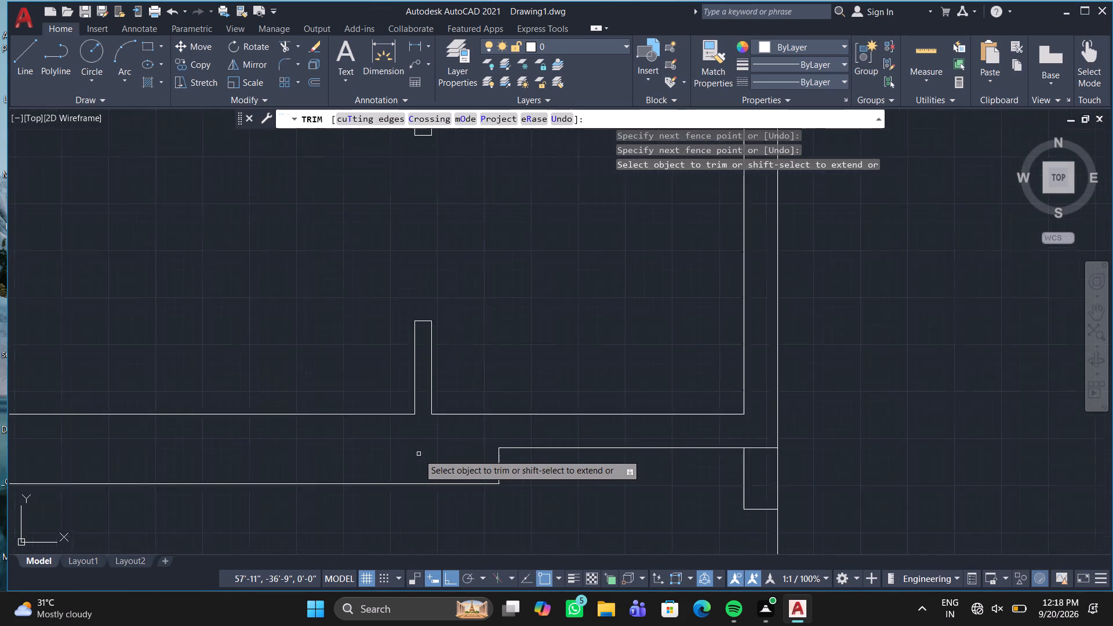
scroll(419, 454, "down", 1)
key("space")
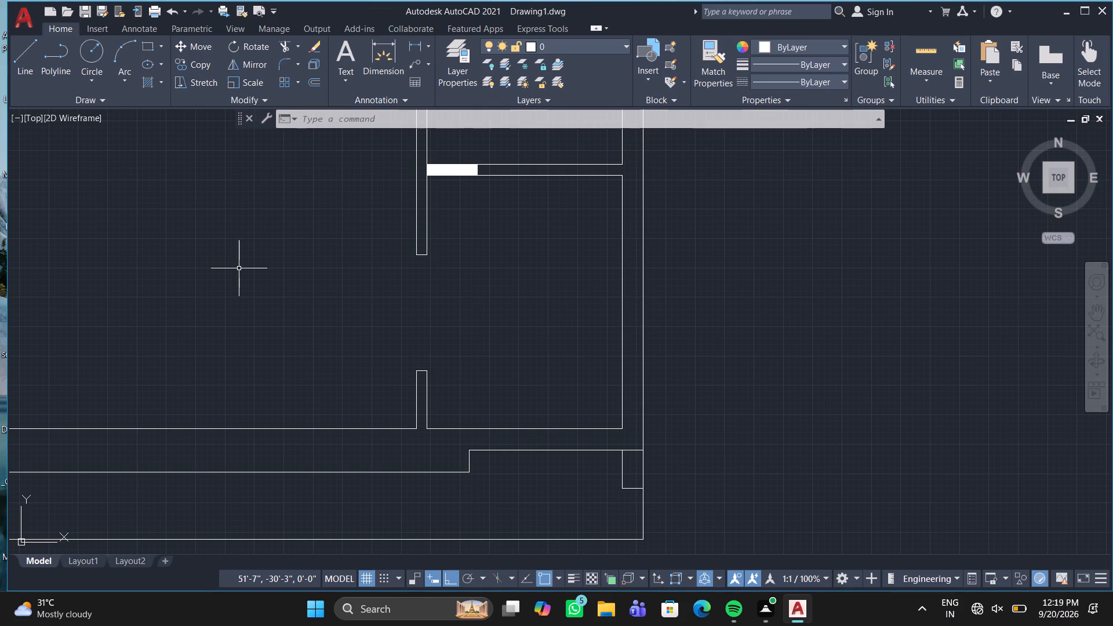
Draw a line in the small lower right room from the pier's right face about 5'-1" across and 7'-5" up to the partition.
scroll(237, 270, "down", 2)
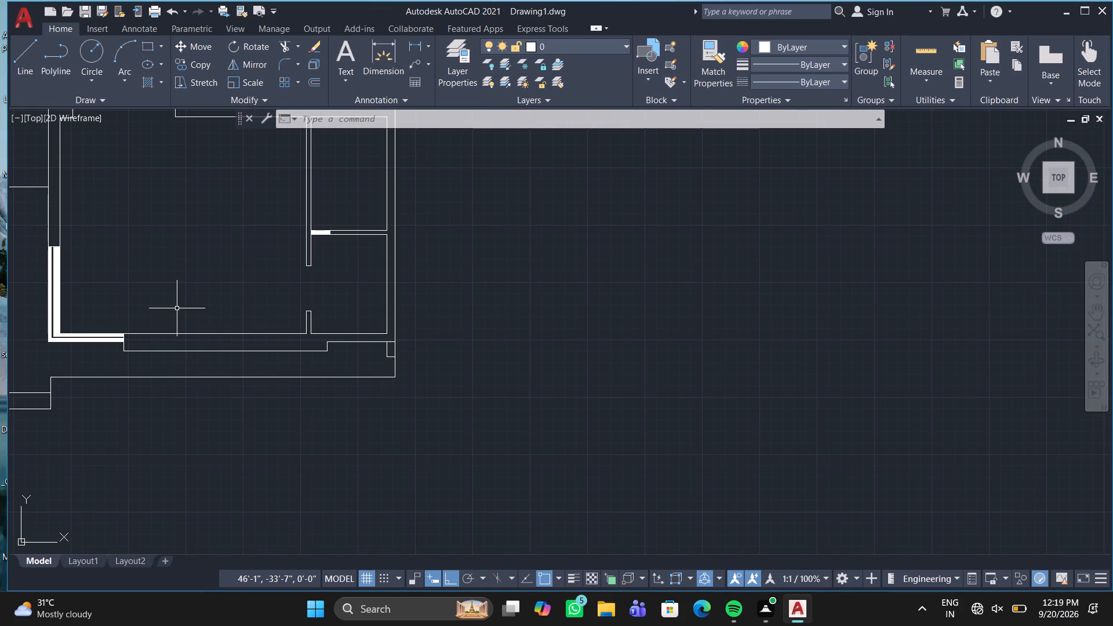
scroll(177, 308, "down", 1)
middle_click_drag(177, 308, 501, 327)
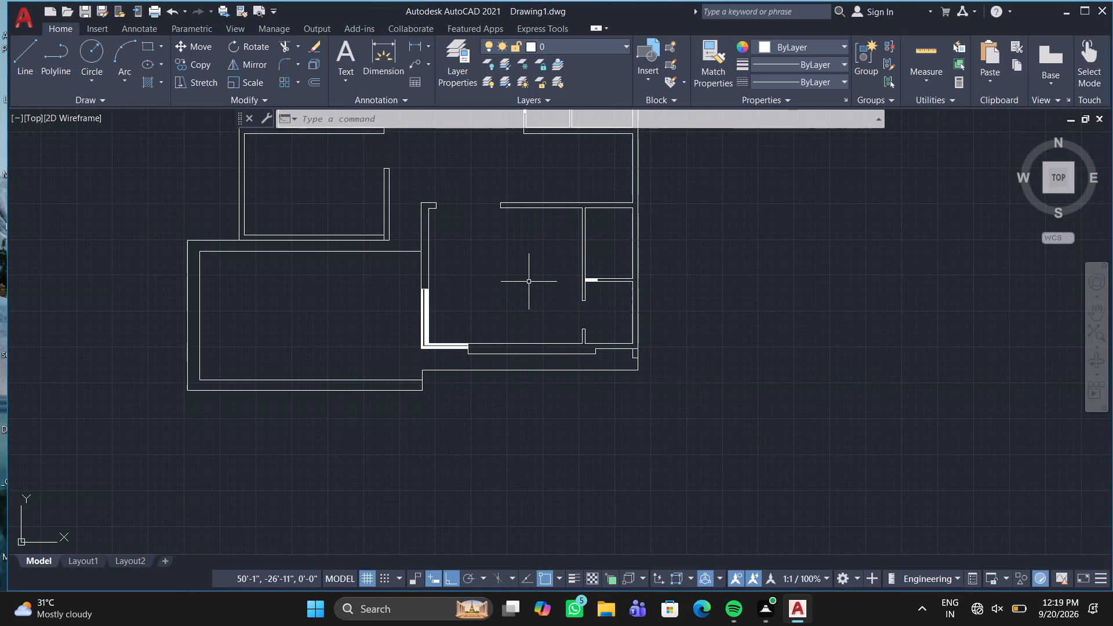
key("l")
key("Return")
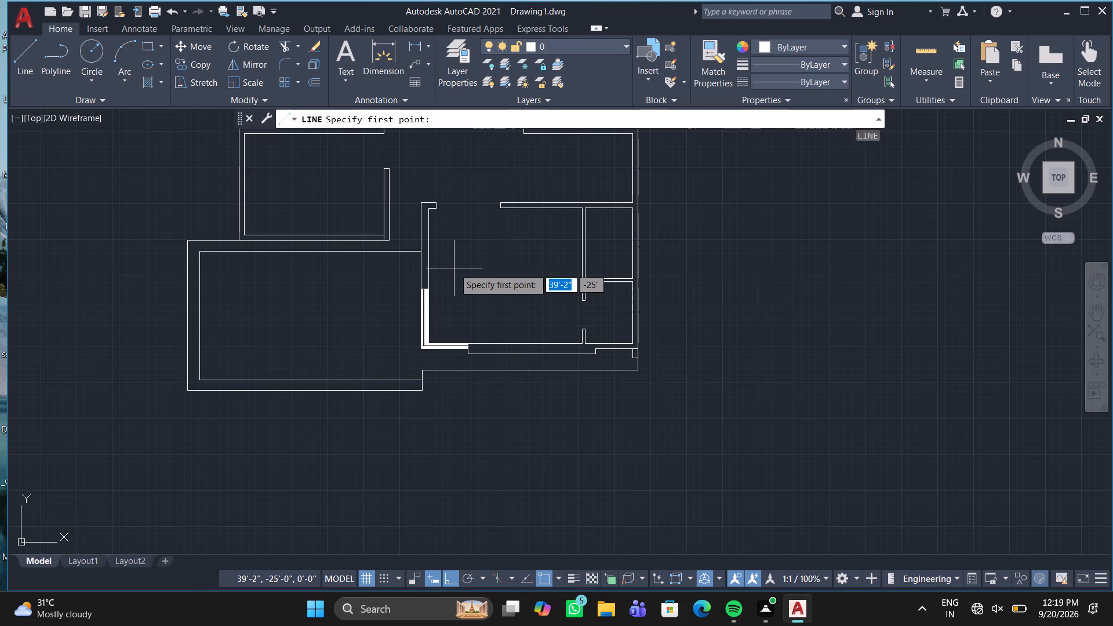
scroll(593, 326, "up", 2)
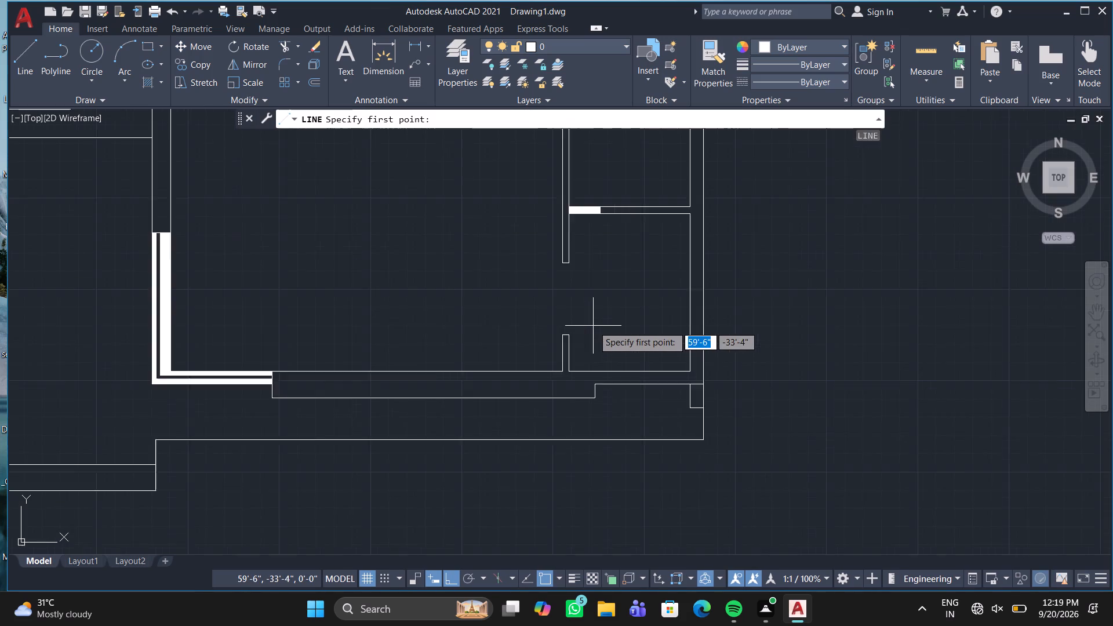
scroll(593, 326, "up", 1)
middle_click_drag(597, 347, 223, 374)
scroll(223, 374, "up", 1)
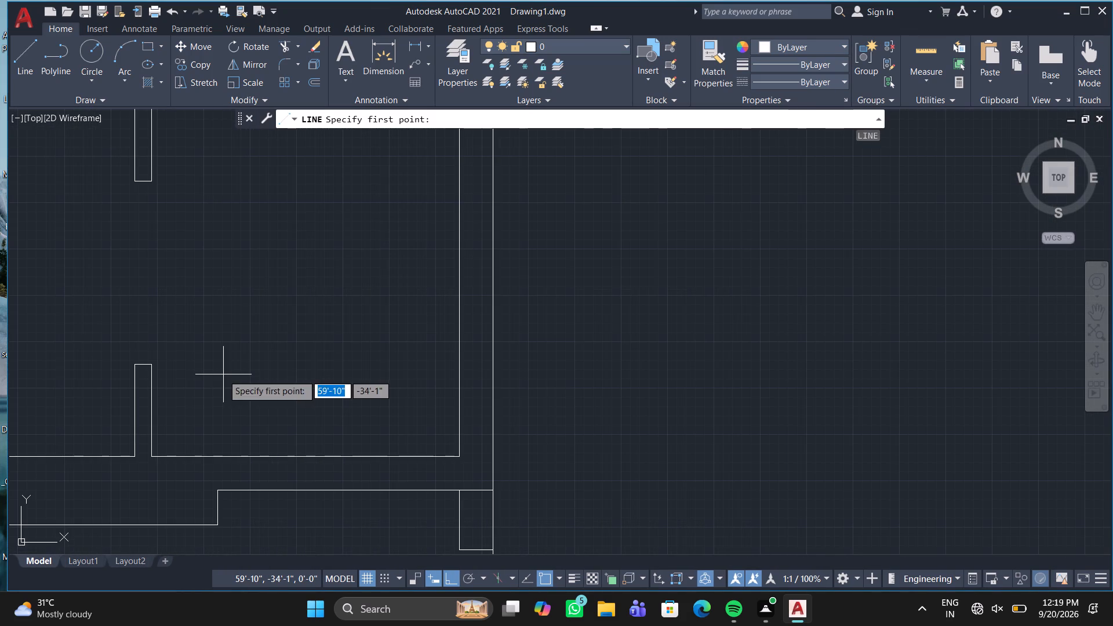
left_click(154, 388)
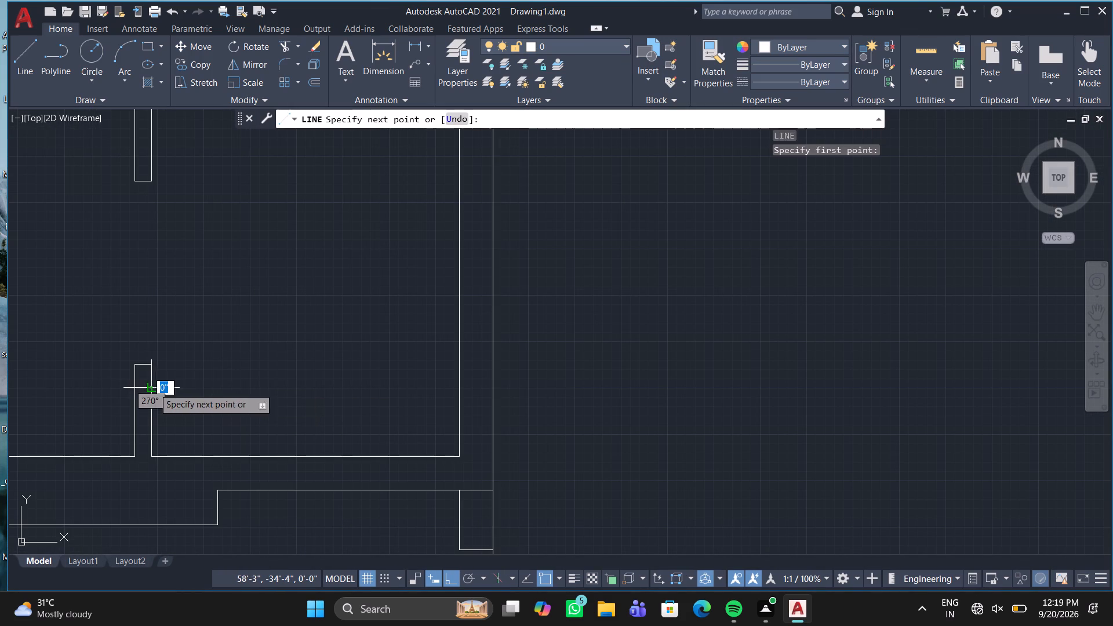
left_click(380, 388)
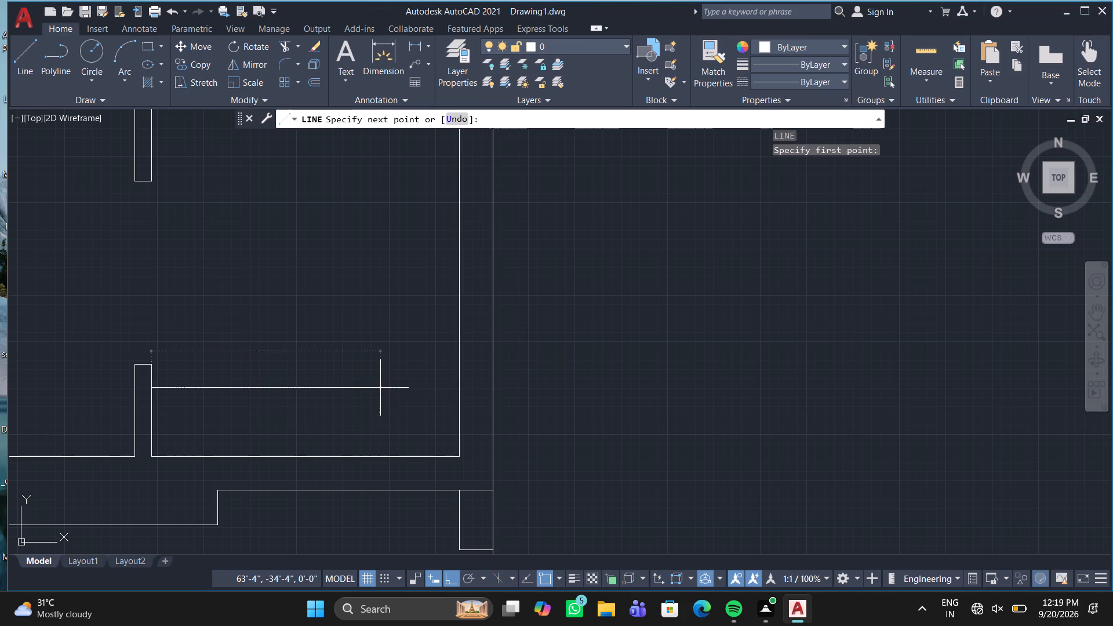
middle_click_drag(366, 255, 328, 445)
scroll(328, 445, "up", 1)
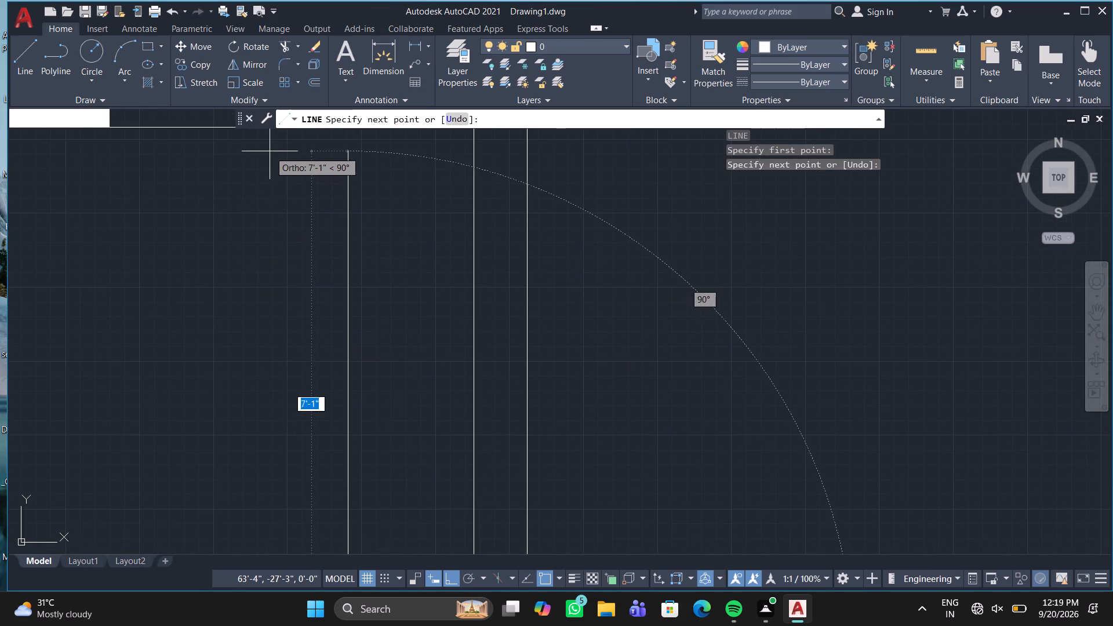
scroll(279, 152, "down", 1)
middle_click_drag(279, 153, 241, 340)
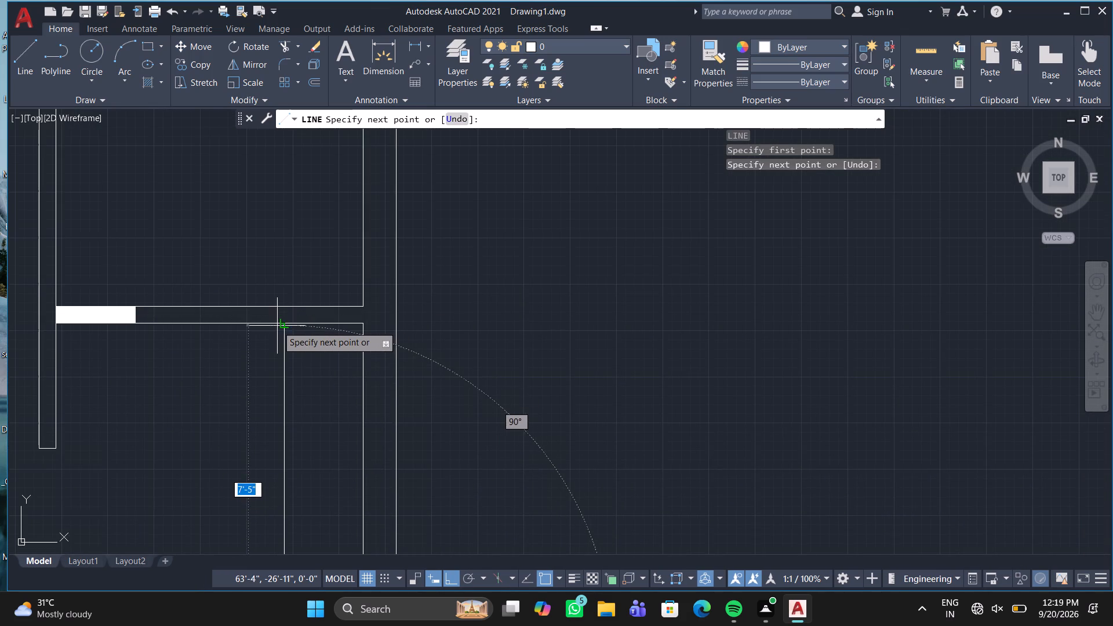
left_click(285, 323)
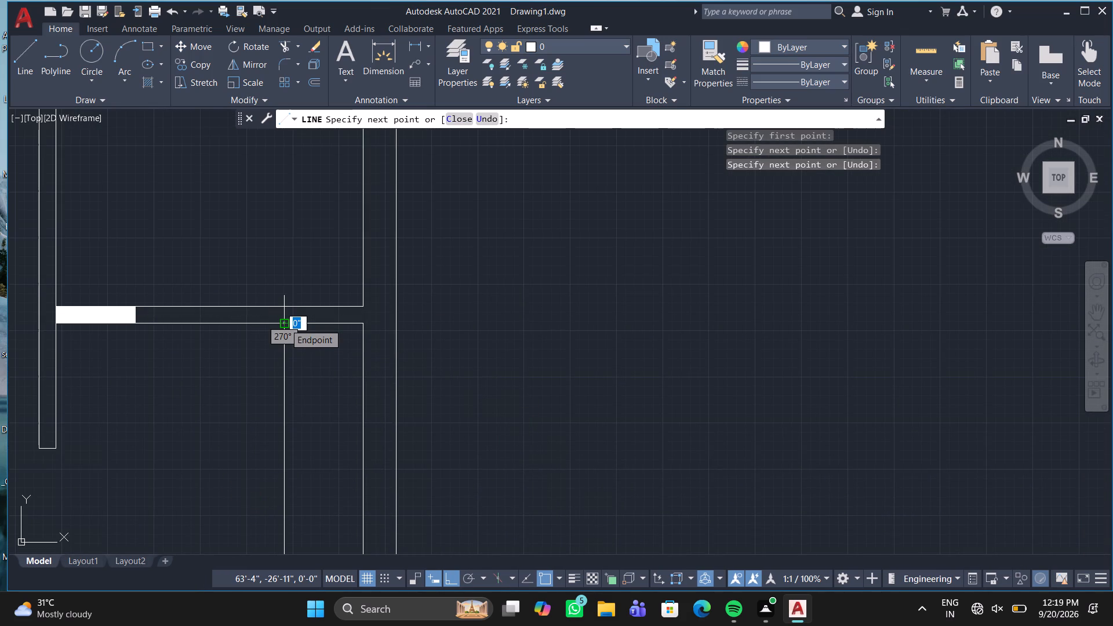
key("Escape")
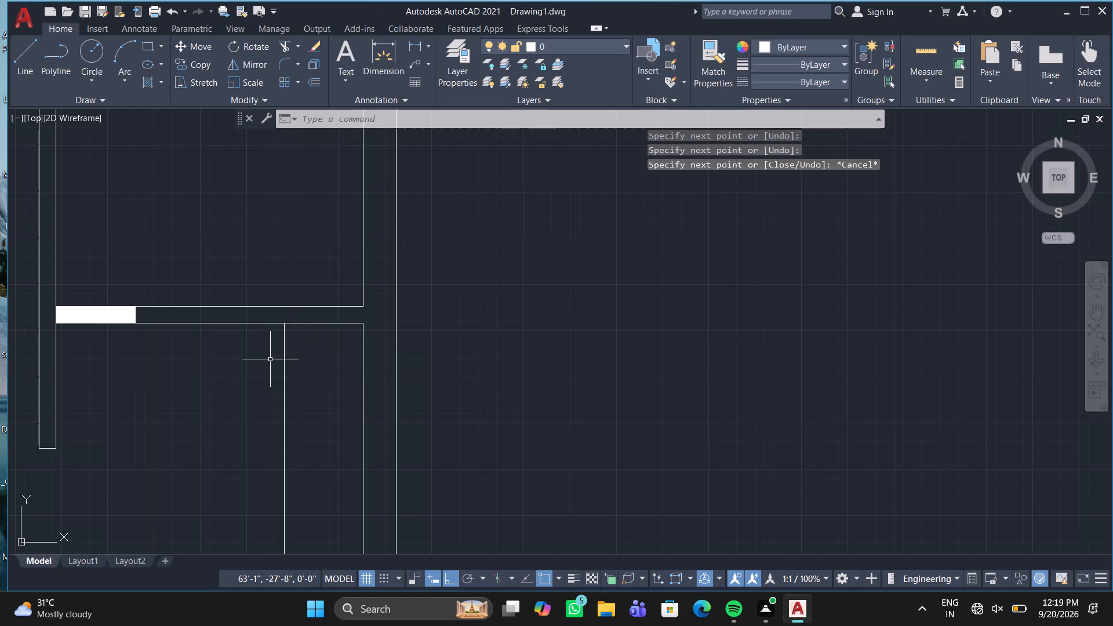
Draw a second line midway between the first and the room's walls, about 8'-3" down from the partition and 6' across to the pier.
key("l")
key("Return")
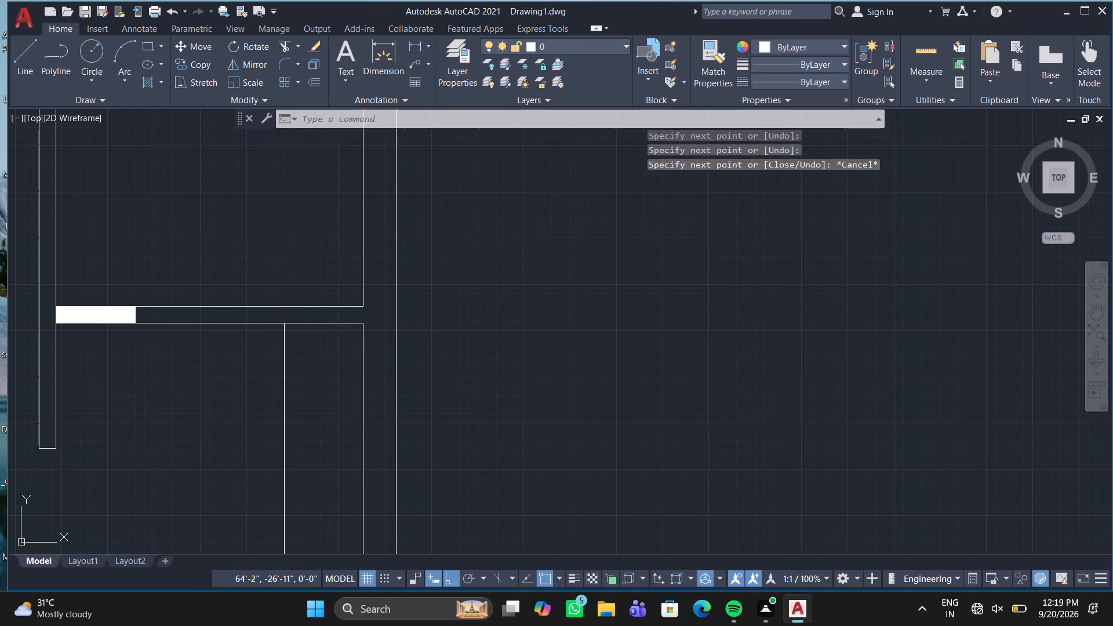
left_click(287, 325)
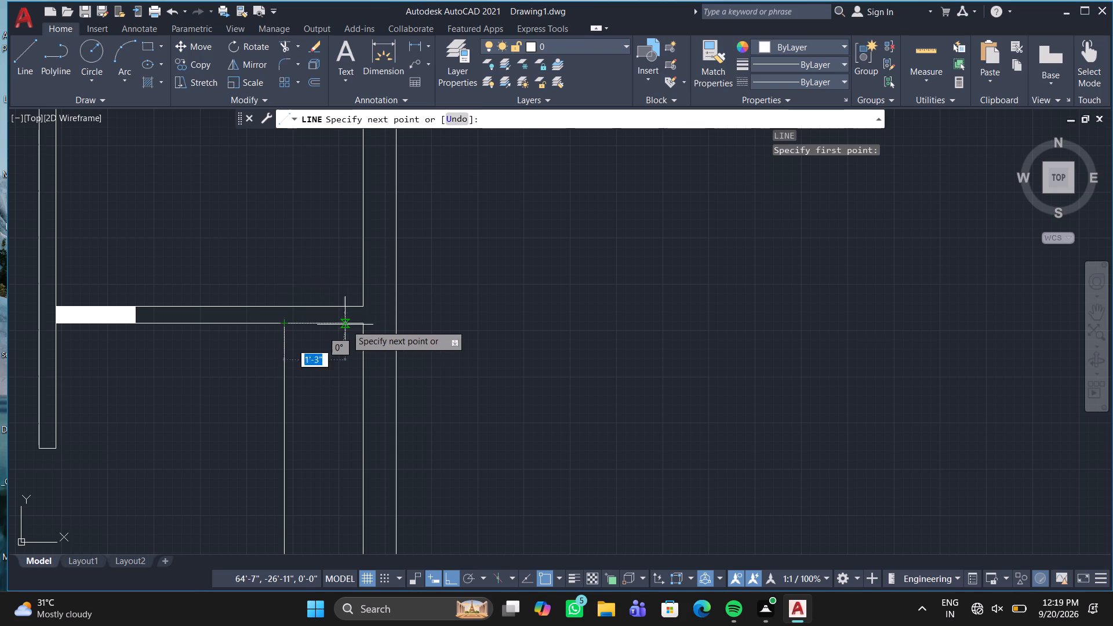
left_click(368, 325)
left_click_drag(323, 325, 328, 342)
scroll(338, 373, "down", 1)
middle_click_drag(338, 373, 314, 208)
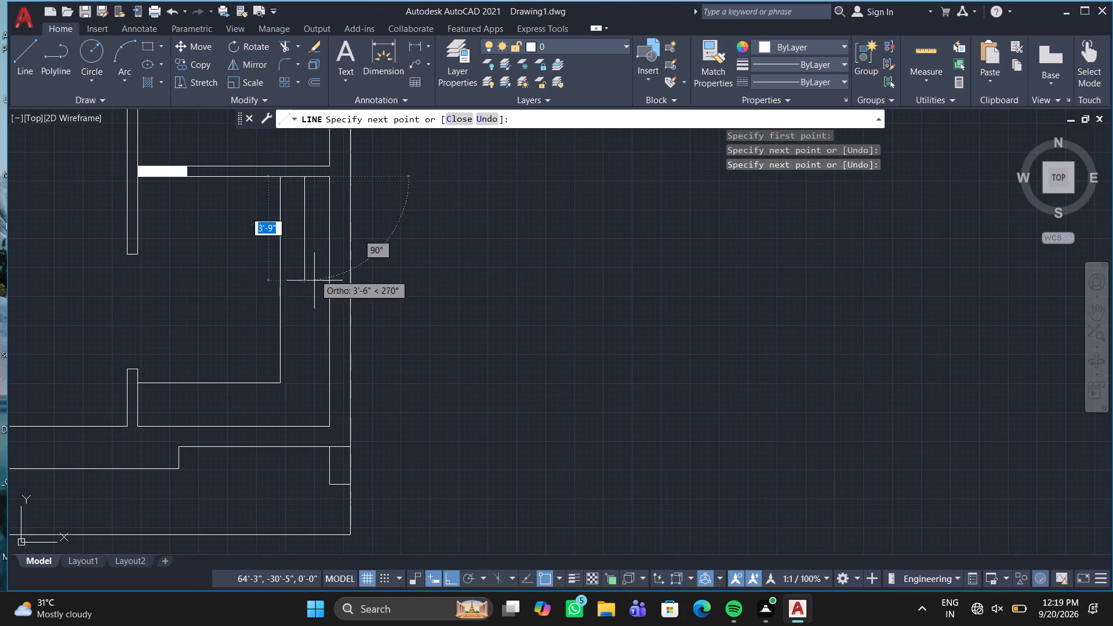
left_click(314, 405)
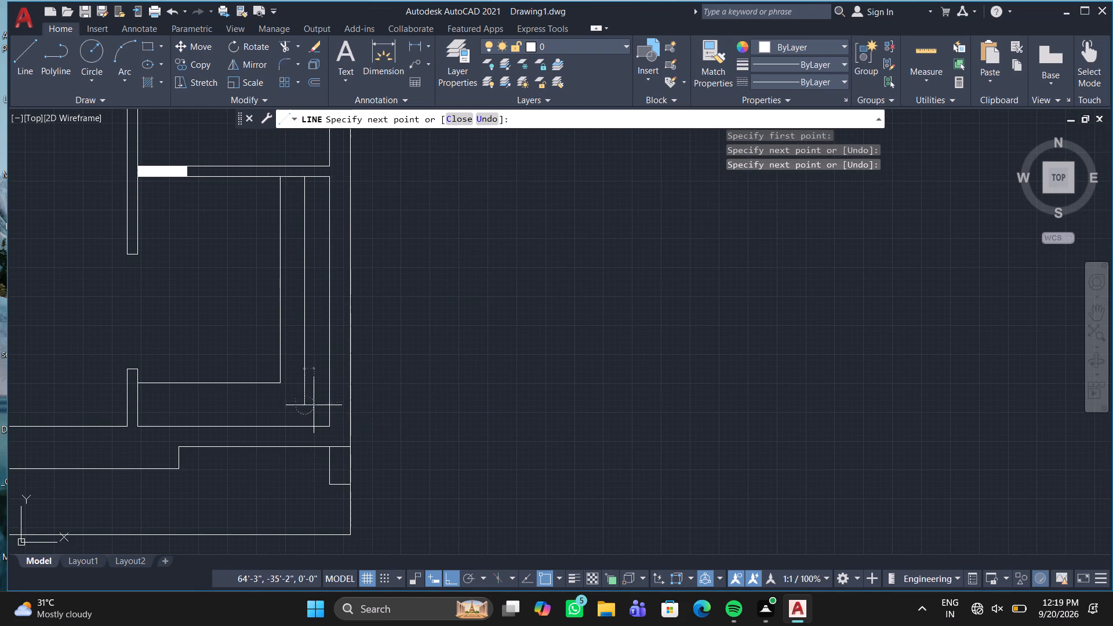
left_click(140, 407)
key("Return")
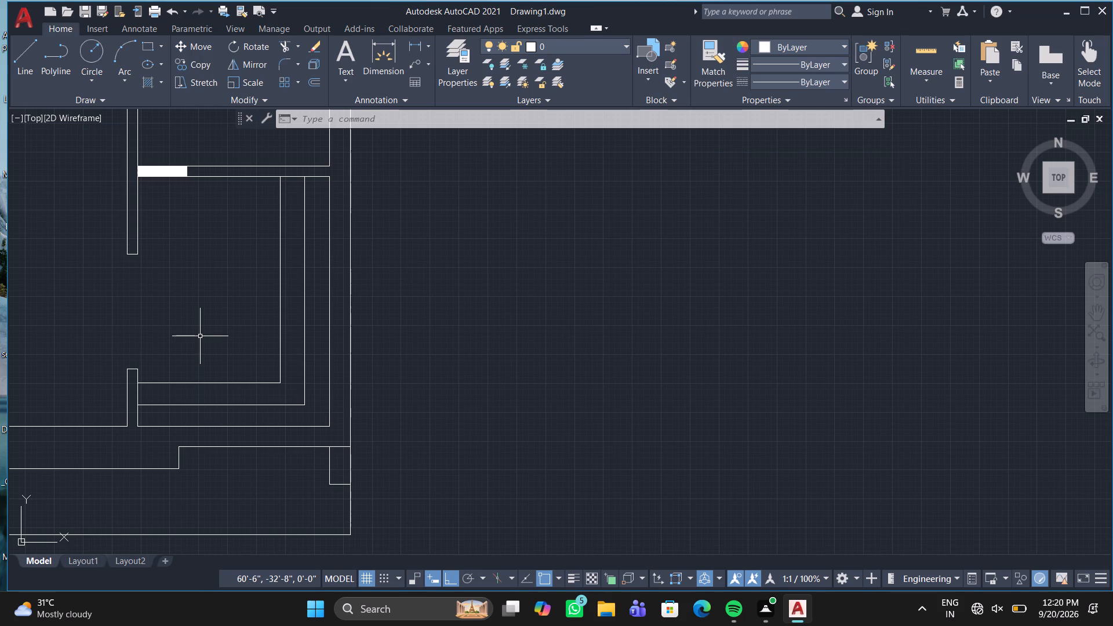
Trim the bottom wall's outer line across the top of the small box at the building's lower right corner.
type("tr")
key("Return")
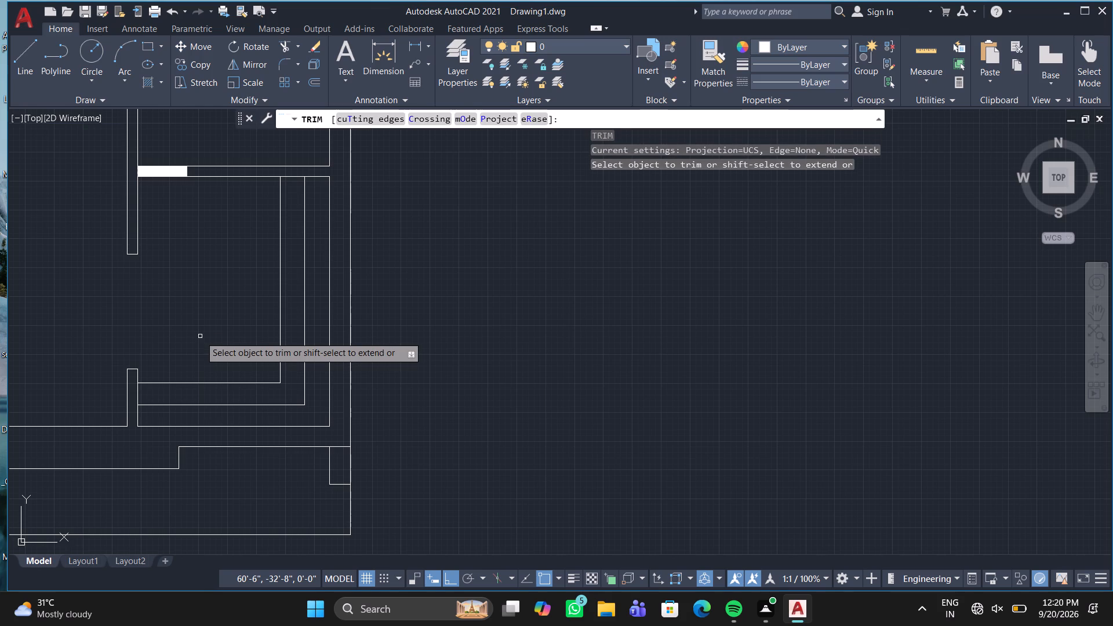
left_click(340, 449)
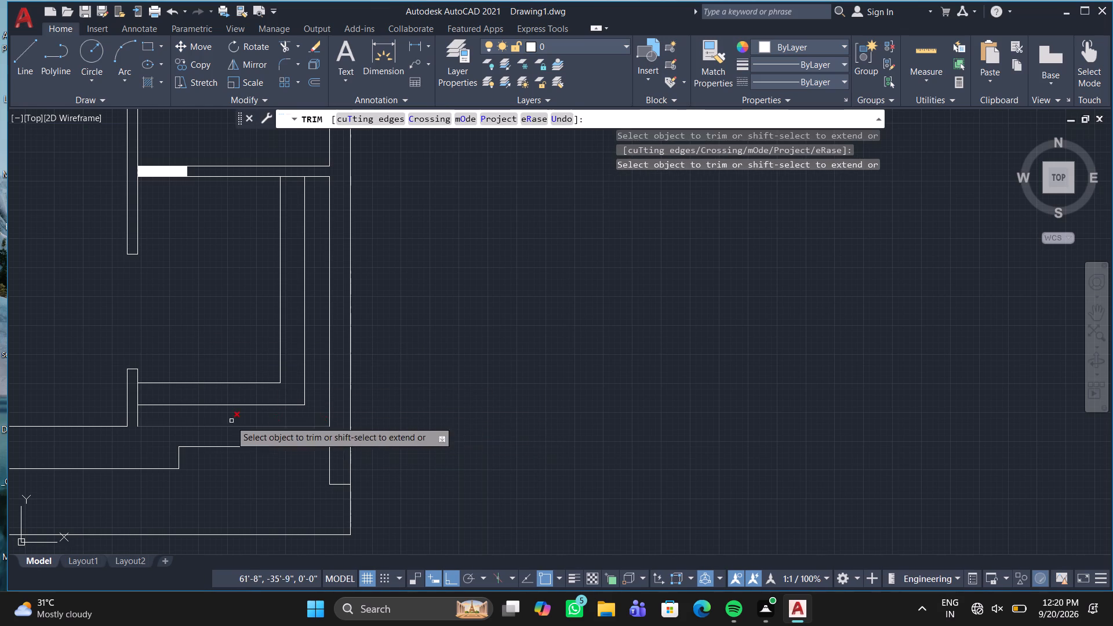
key("Escape")
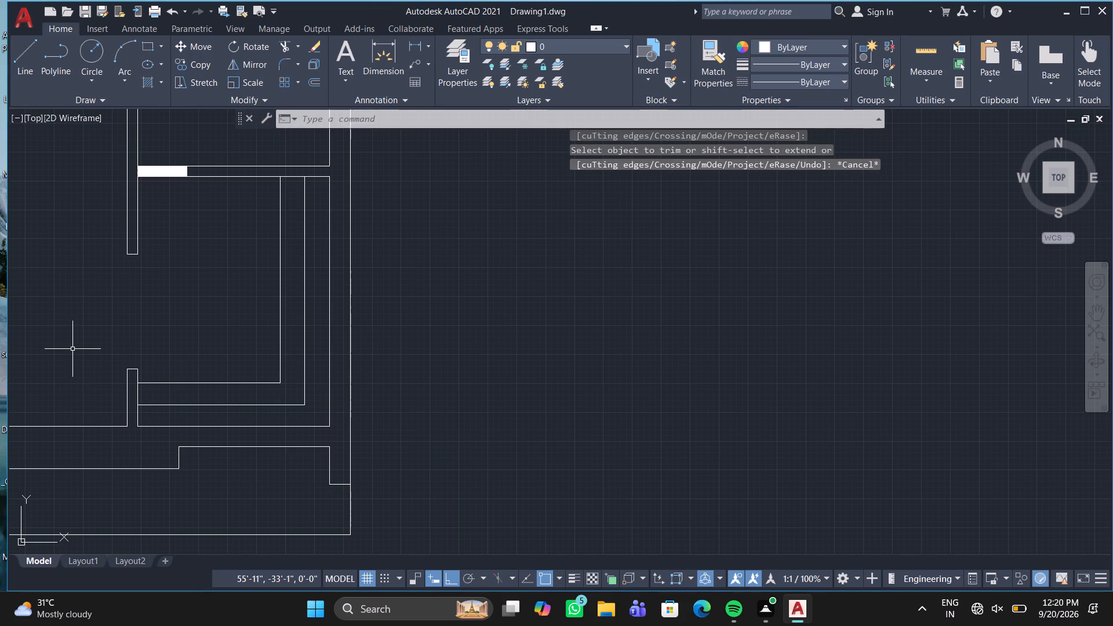
Draw a horizontal line about 4'-8" long from the bottom of the short wall's right face to the central lower room's left wall.
scroll(21, 350, "down", 3)
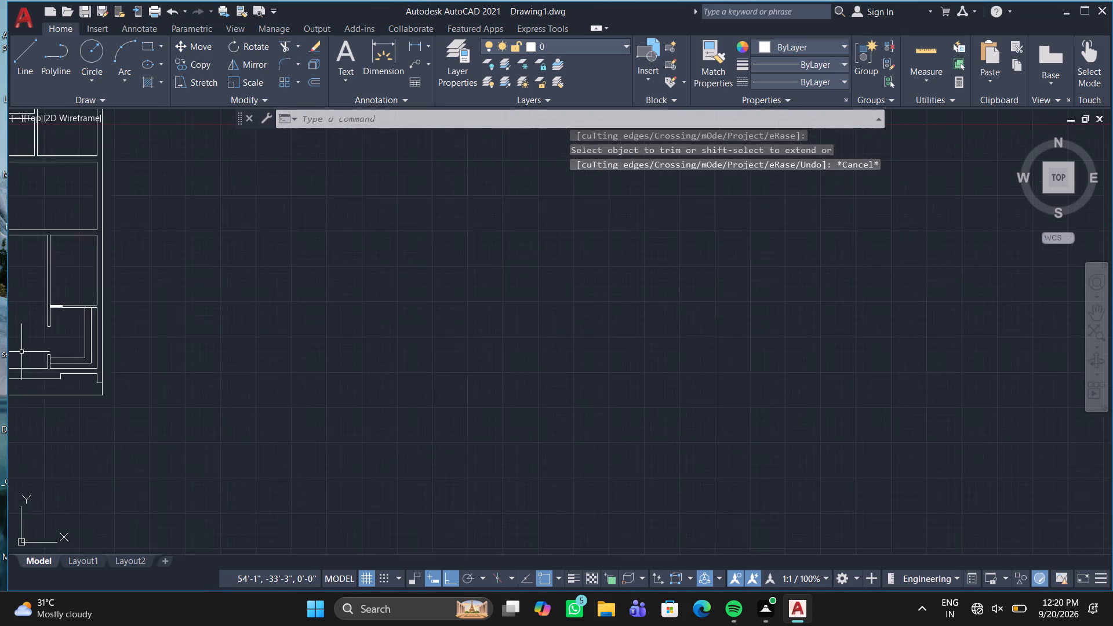
scroll(21, 352, "down", 1)
middle_click_drag(21, 352, 312, 337)
scroll(209, 302, "up", 1)
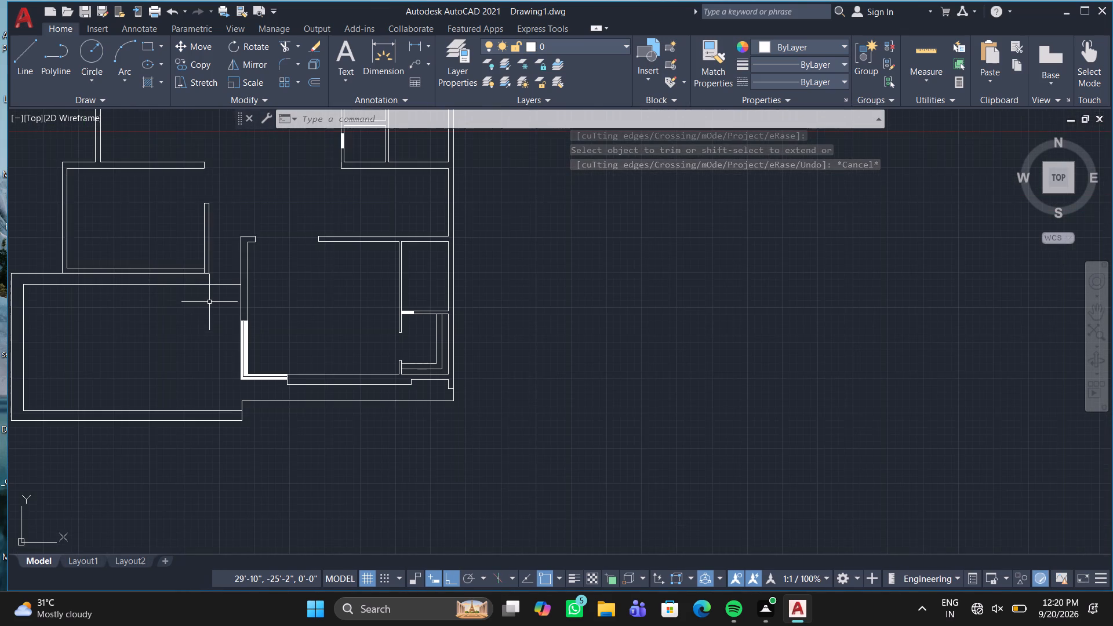
middle_click_drag(209, 302, 195, 370)
scroll(190, 336, "up", 2)
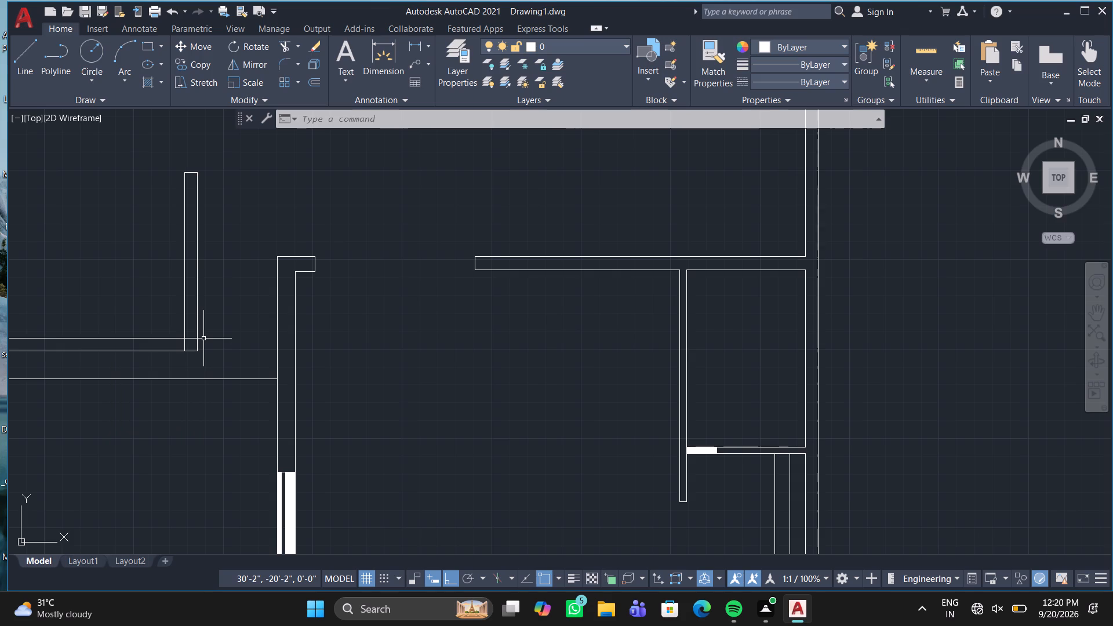
key("l")
key("Return")
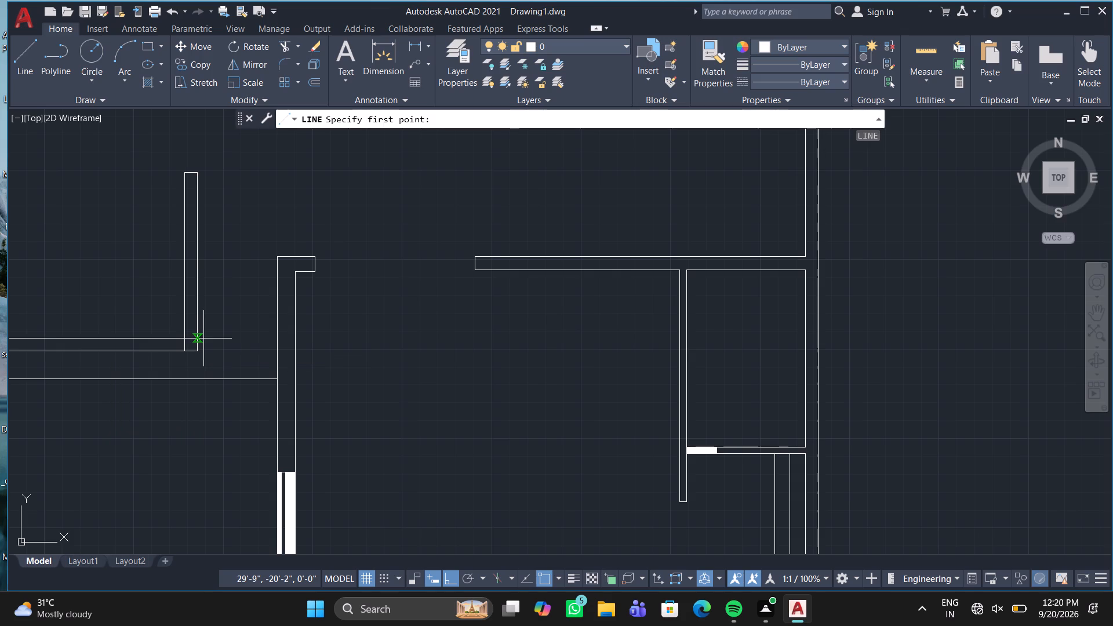
left_click(203, 339)
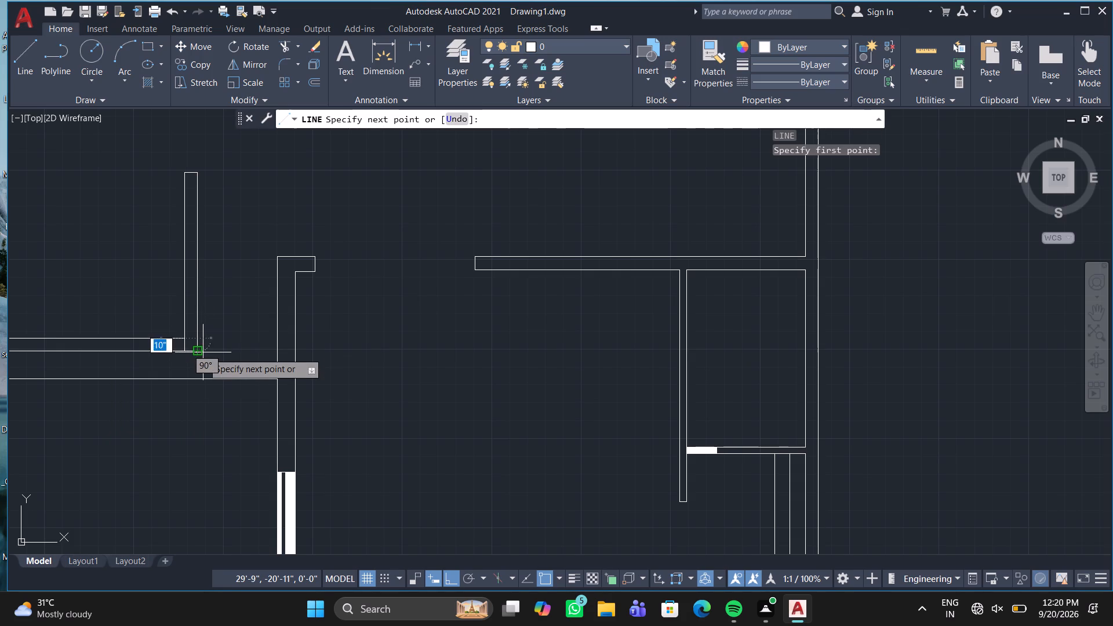
left_click(203, 352)
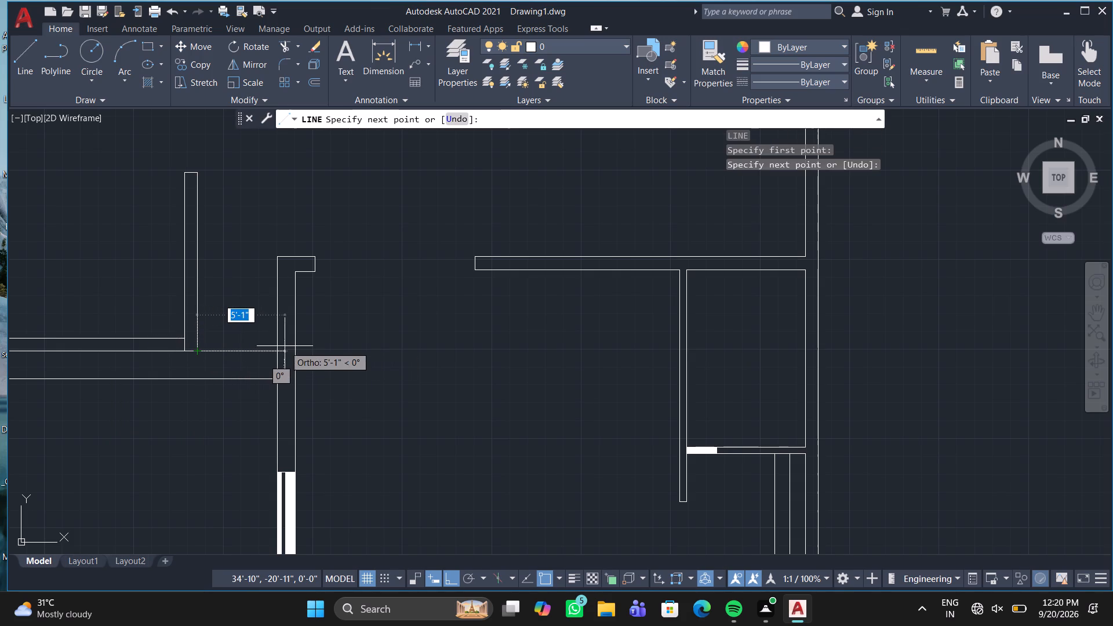
left_click(281, 353)
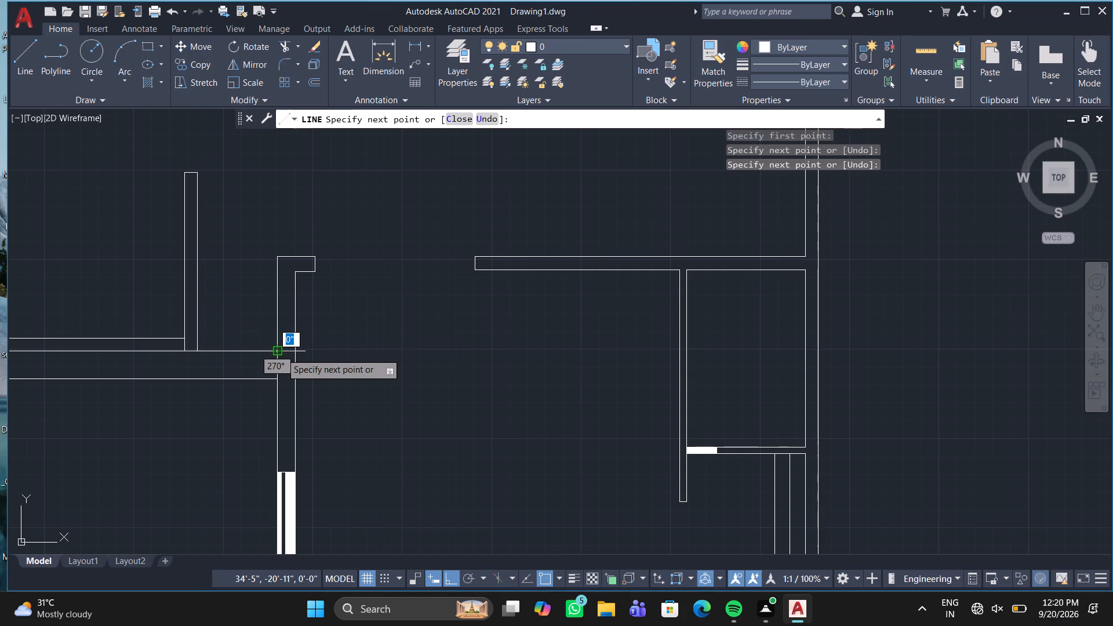
key("Return")
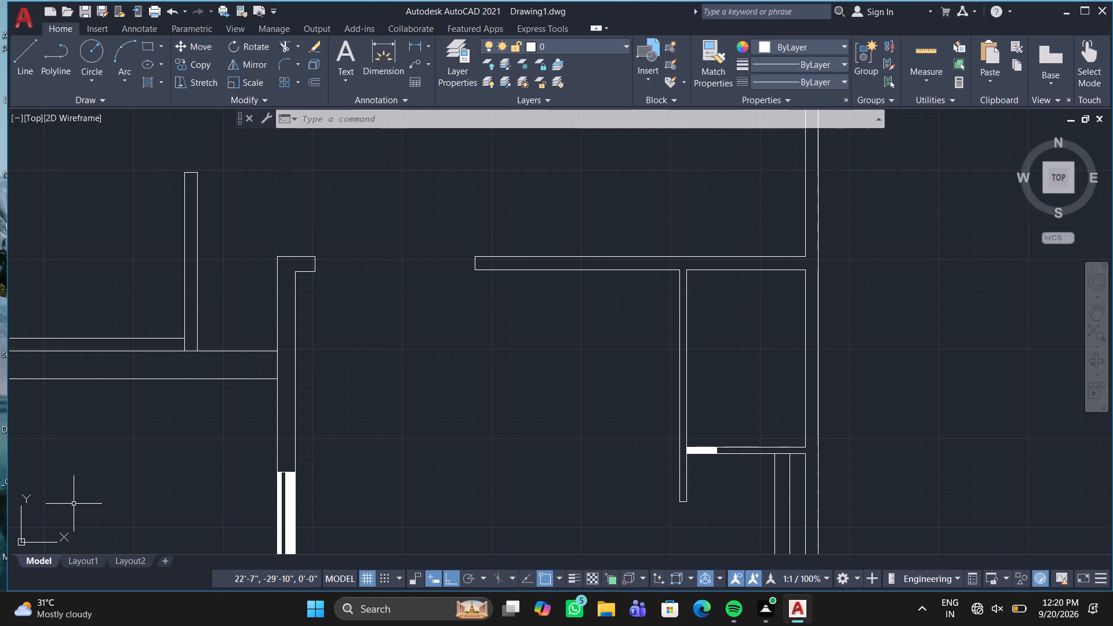
Draw a window outline in the top wall near the building's upper left corner, about 8'-6" long and spanning the wall's 9" thickness.
scroll(74, 504, "down", 2)
middle_click_drag(74, 504, 449, 315)
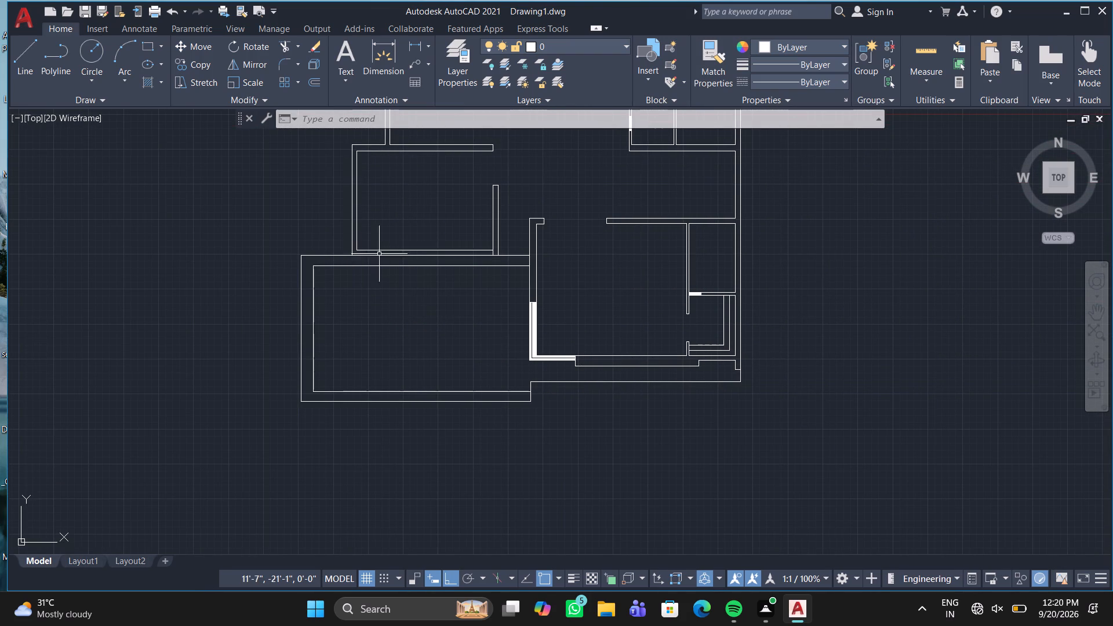
middle_click_drag(408, 234, 174, 456)
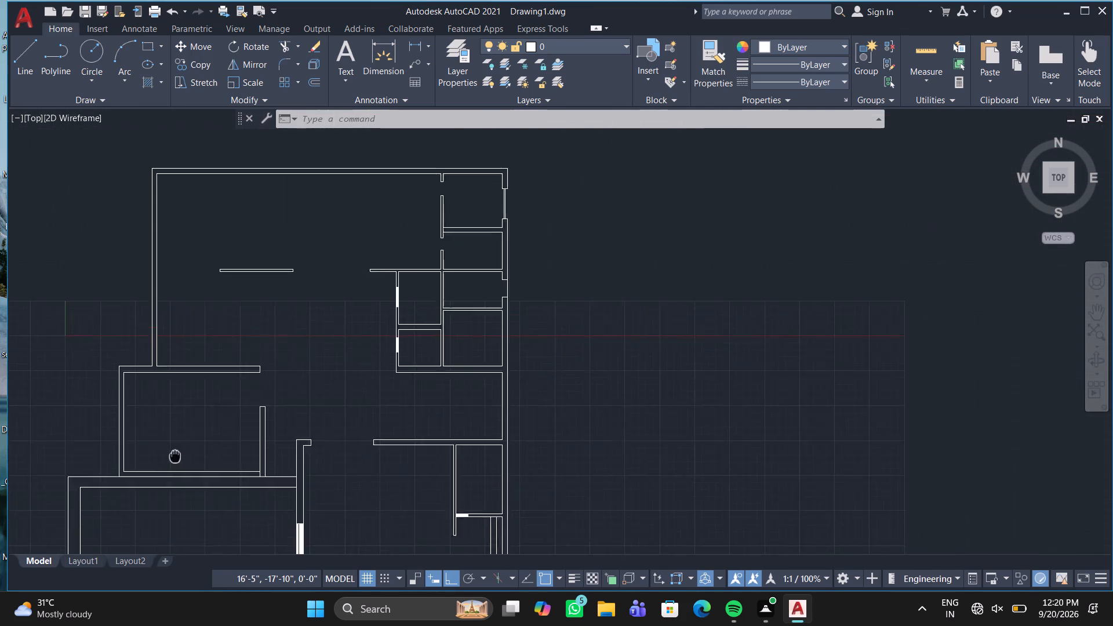
middle_click_drag(174, 456, 122, 549)
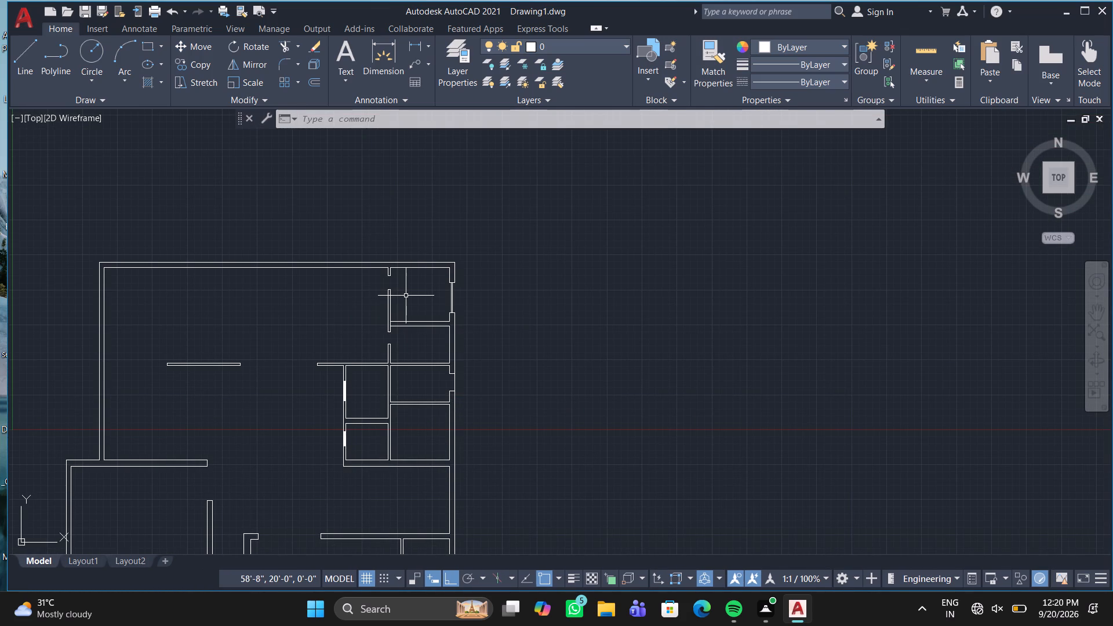
scroll(417, 261, "up", 2)
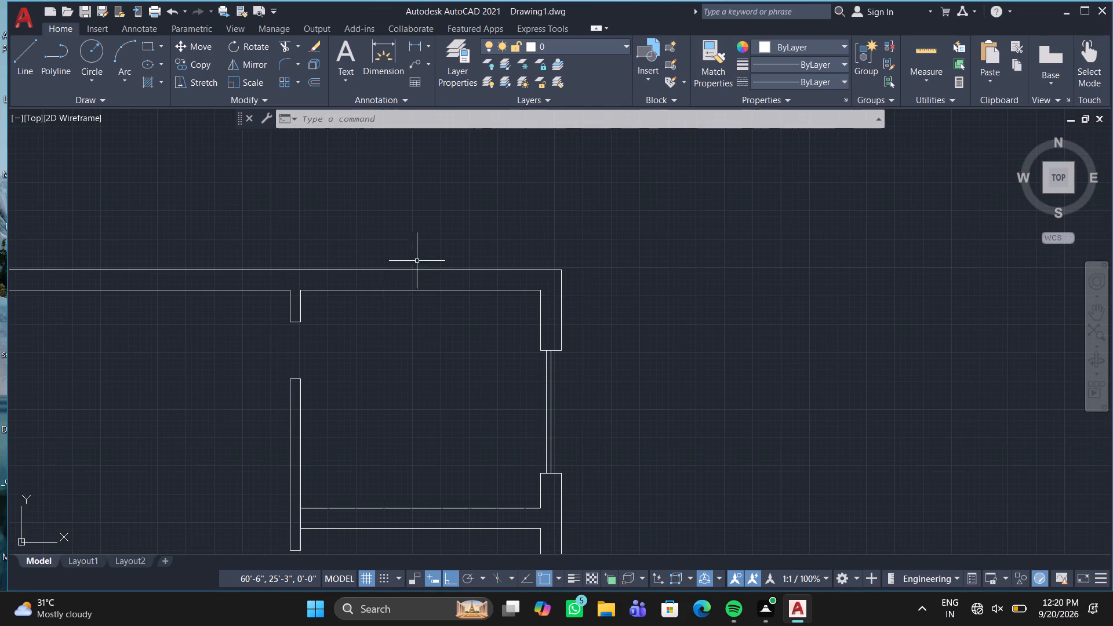
scroll(417, 261, "up", 1)
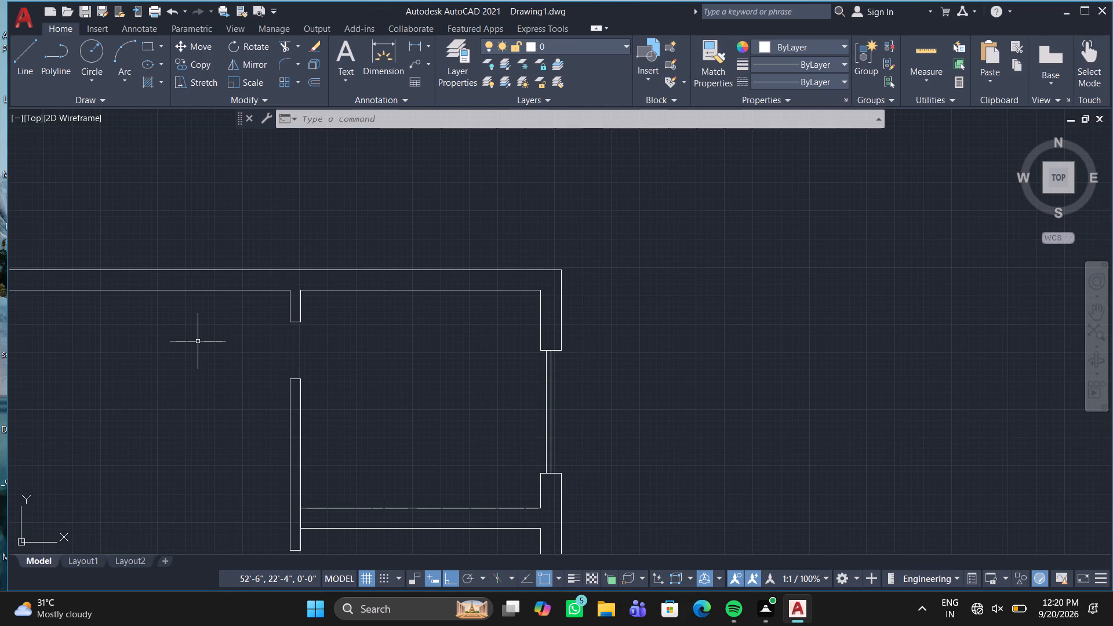
scroll(111, 352, "down", 2)
middle_click_drag(111, 352, 659, 281)
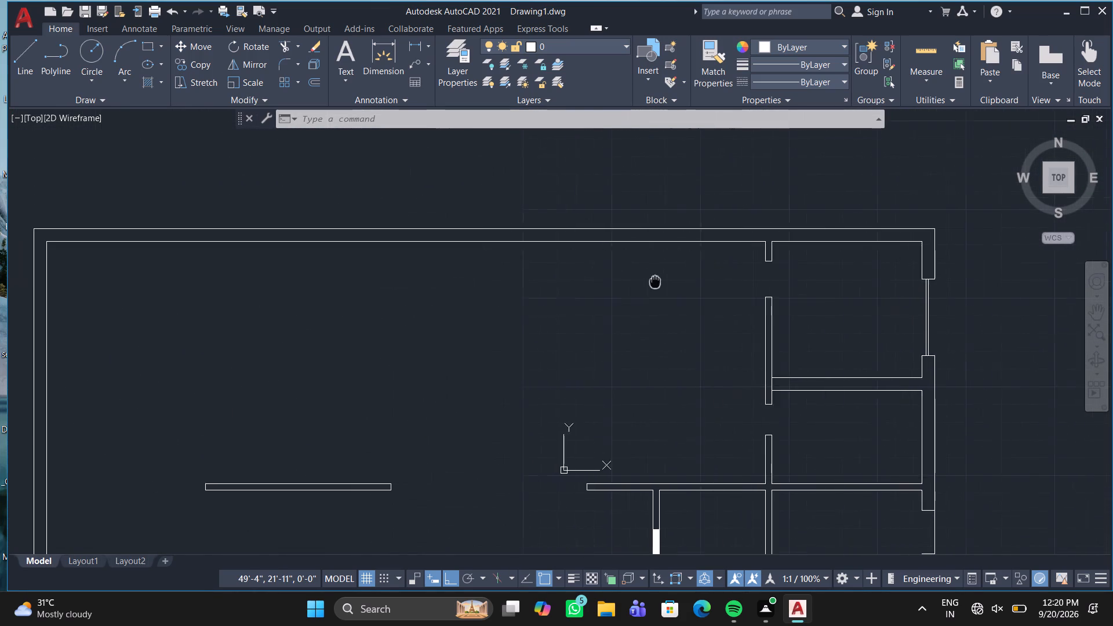
middle_click_drag(659, 281, 812, 224)
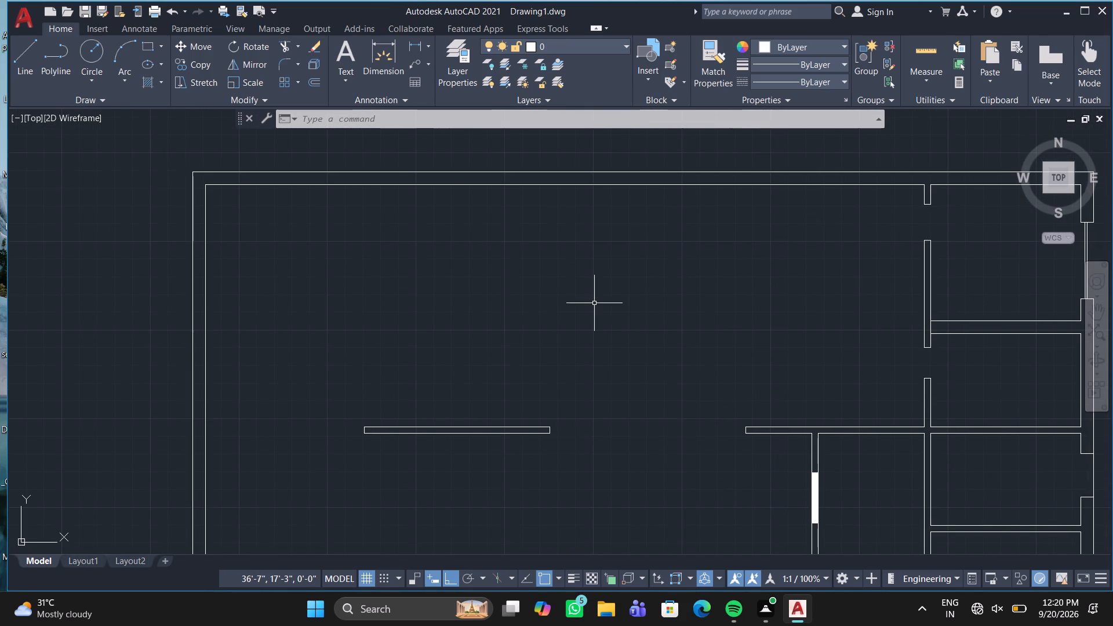
key("l")
key("Return")
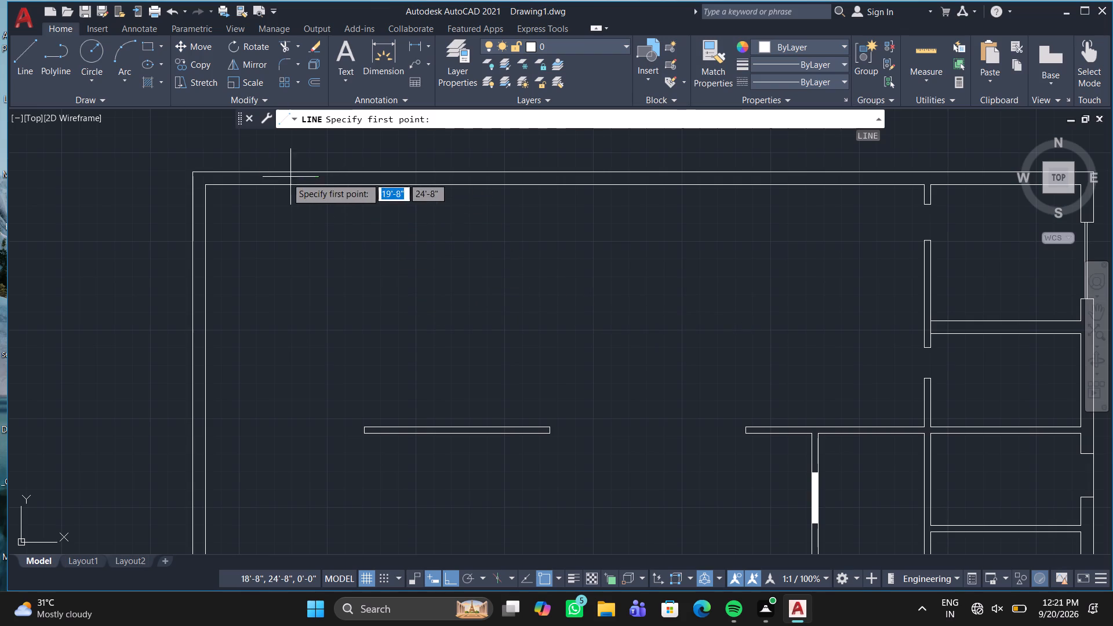
left_click(263, 188)
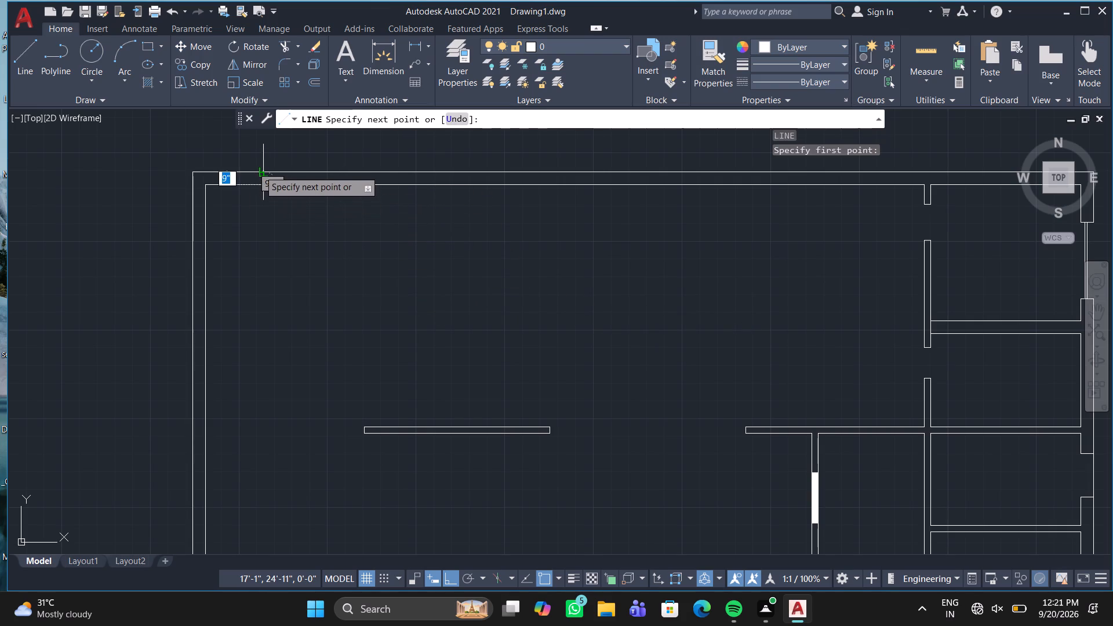
left_click(259, 170)
scroll(419, 165, "up", 1)
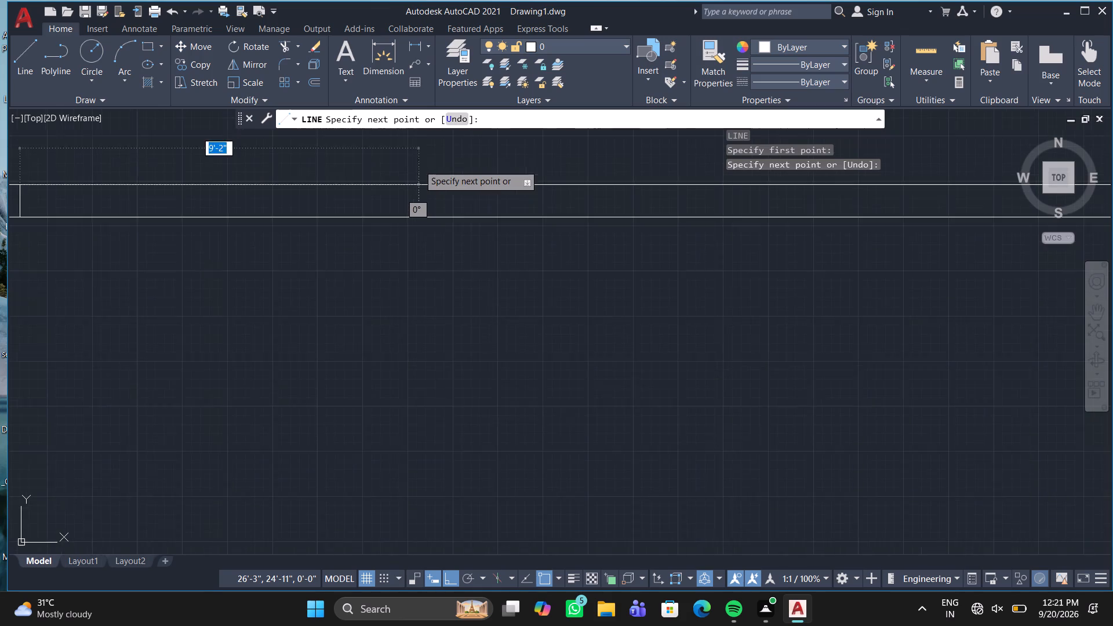
scroll(419, 165, "up", 2)
left_click(369, 199)
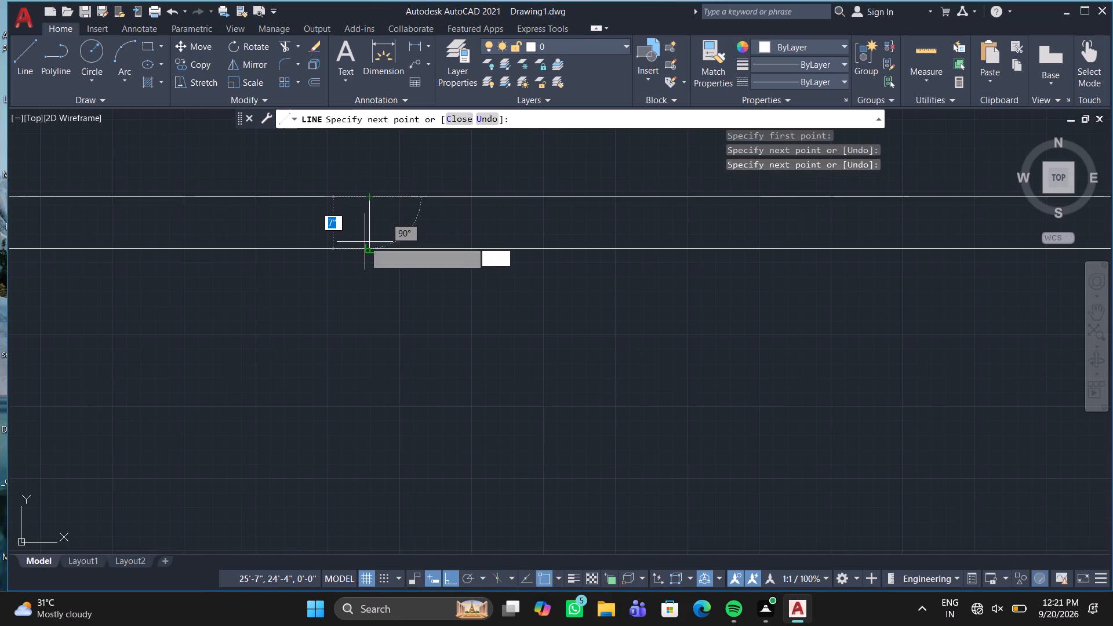
left_click(368, 248)
Draw two lengthwise lines about 4" apart inside the window outline, running between its end lines.
left_click(369, 236)
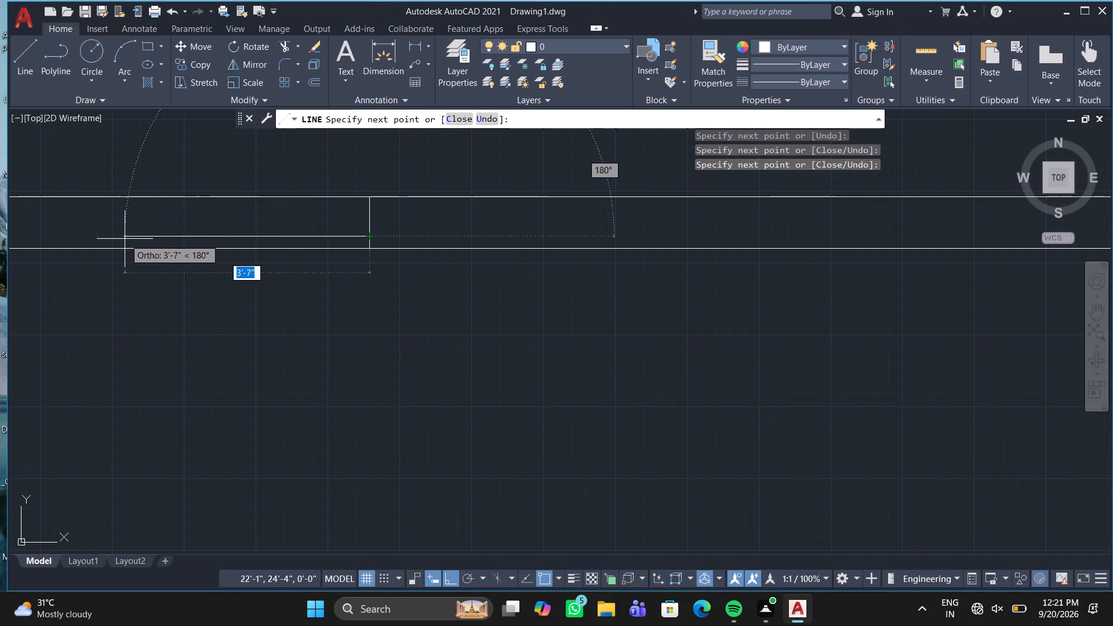
scroll(125, 239, "down", 1)
middle_click_drag(125, 239, 333, 239)
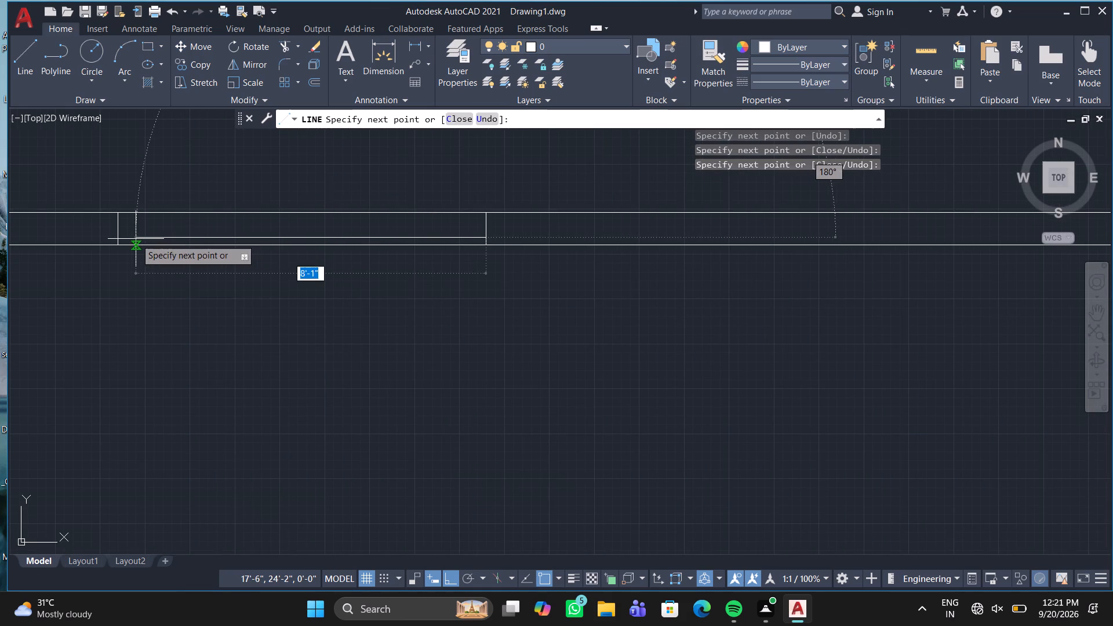
left_click(119, 234)
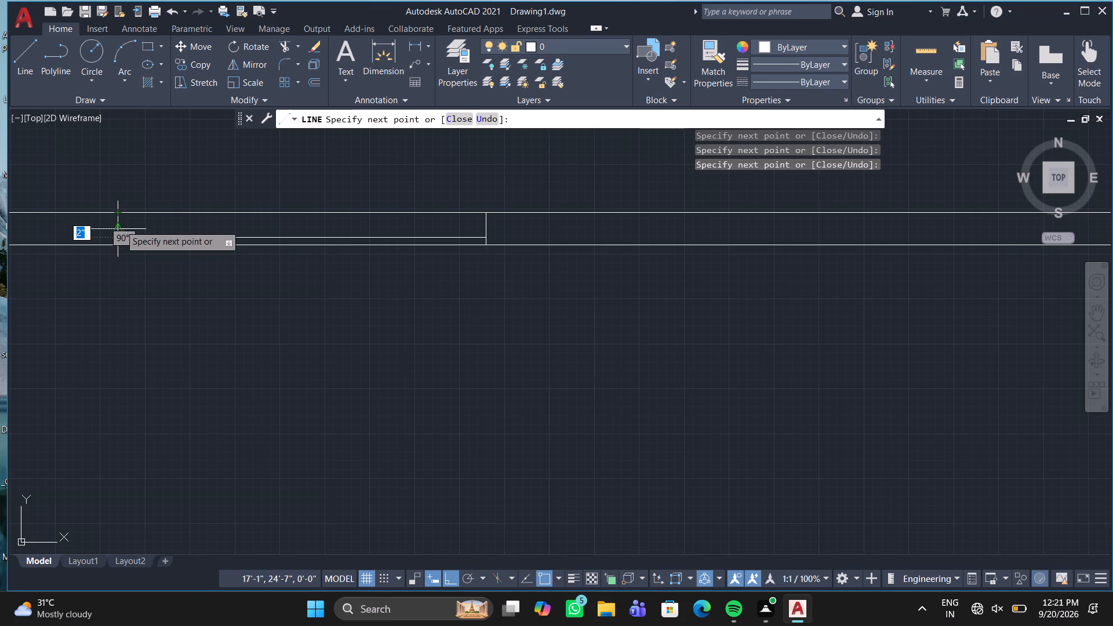
scroll(120, 225, "up", 3)
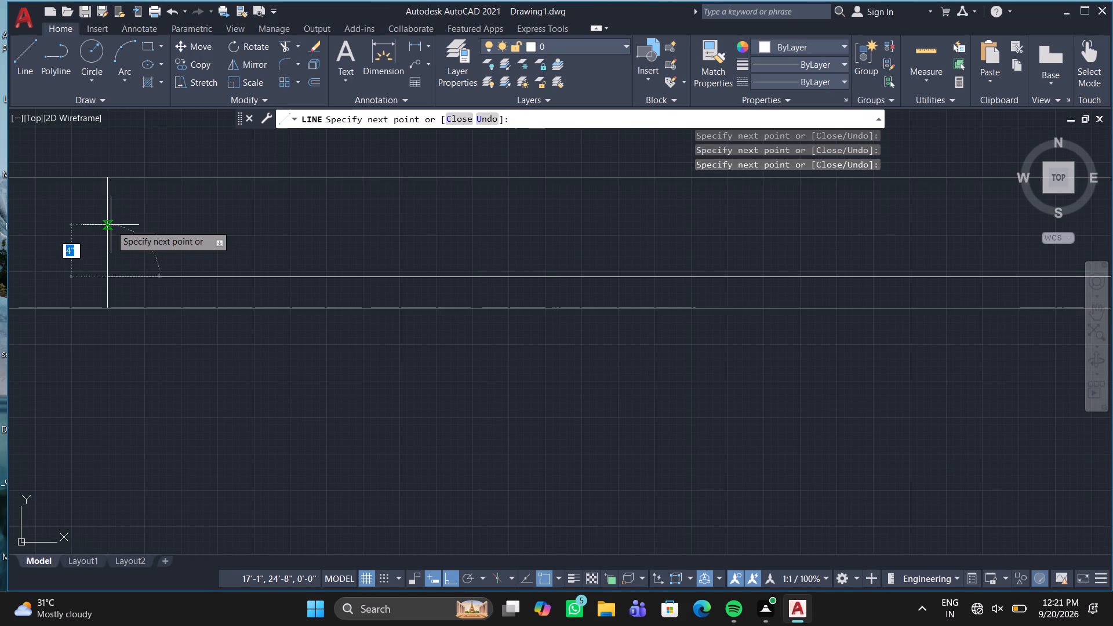
left_click(111, 225)
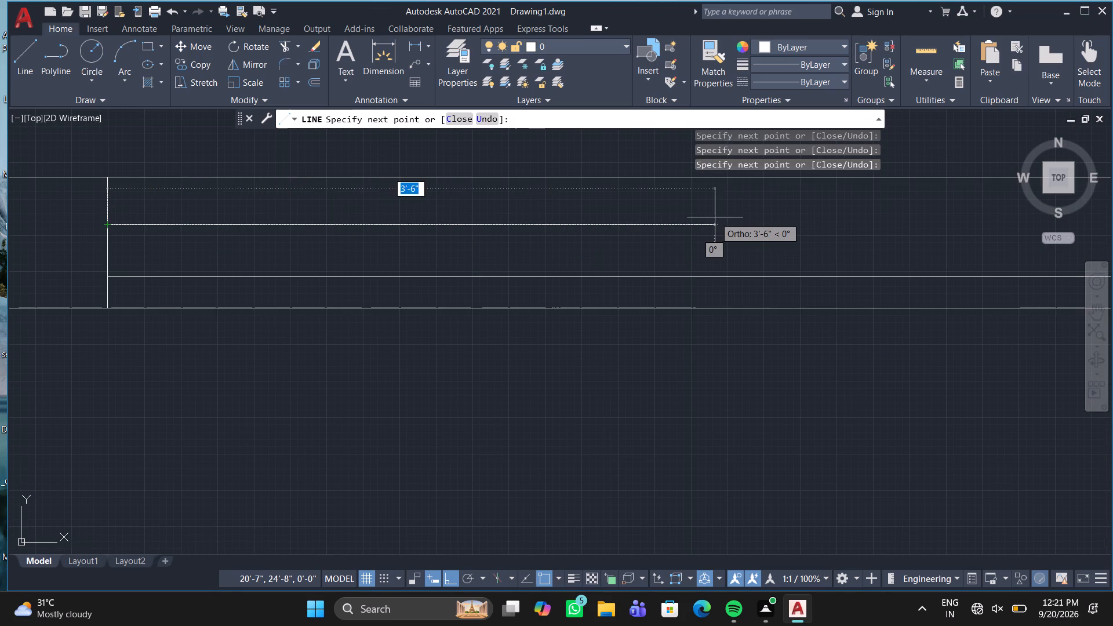
scroll(715, 217, "down", 1)
middle_click_drag(716, 218, 0, 329)
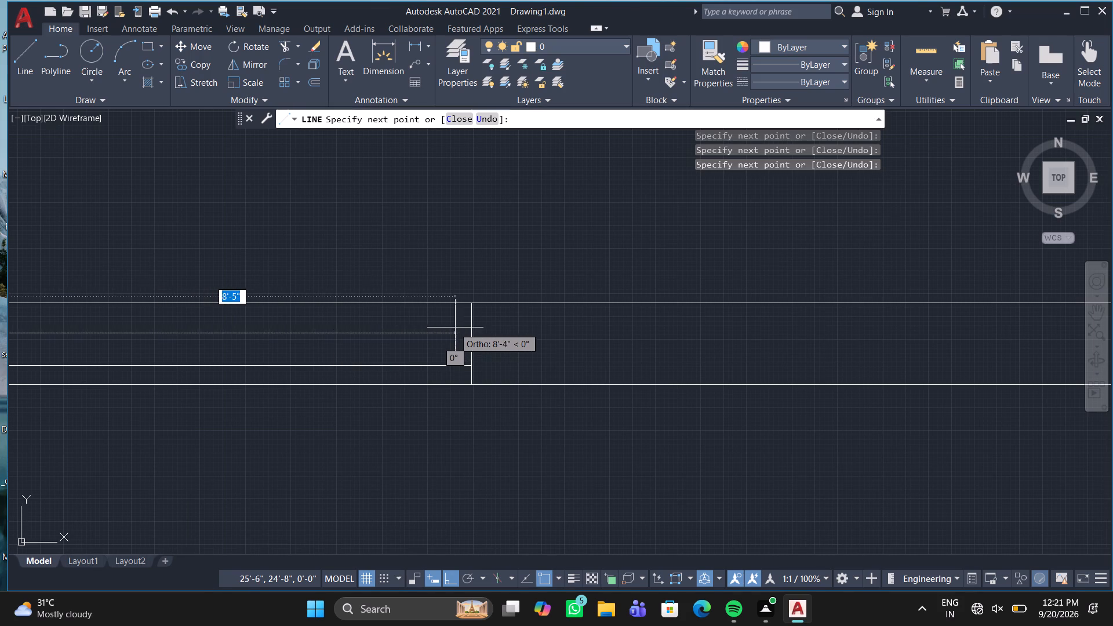
left_click(469, 333)
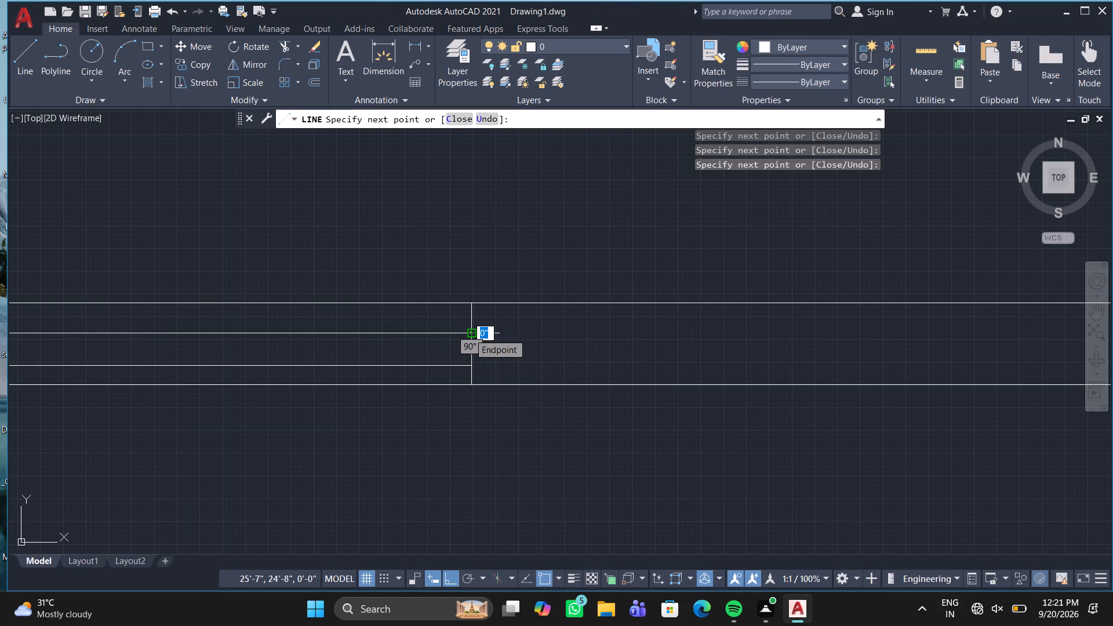
key("Escape")
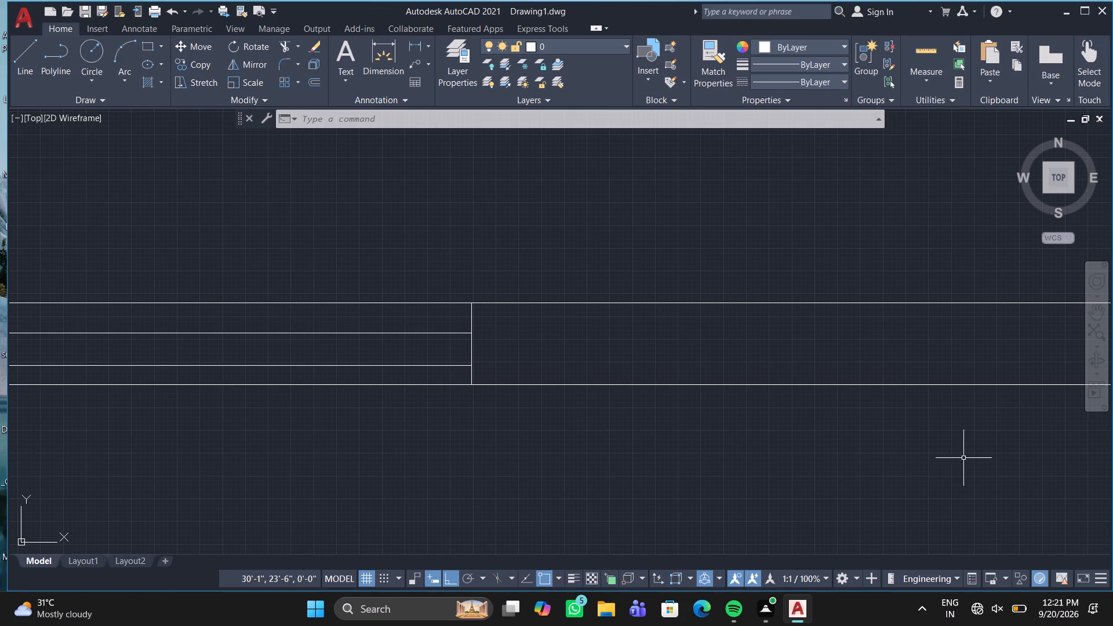
Draw a projecting box above the top wall from the window's right end, about 3'-0" wide and 2'-10" high.
scroll(956, 578, "down", 4)
scroll(870, 414, "down", 4)
middle_click_drag(850, 387, 535, 300)
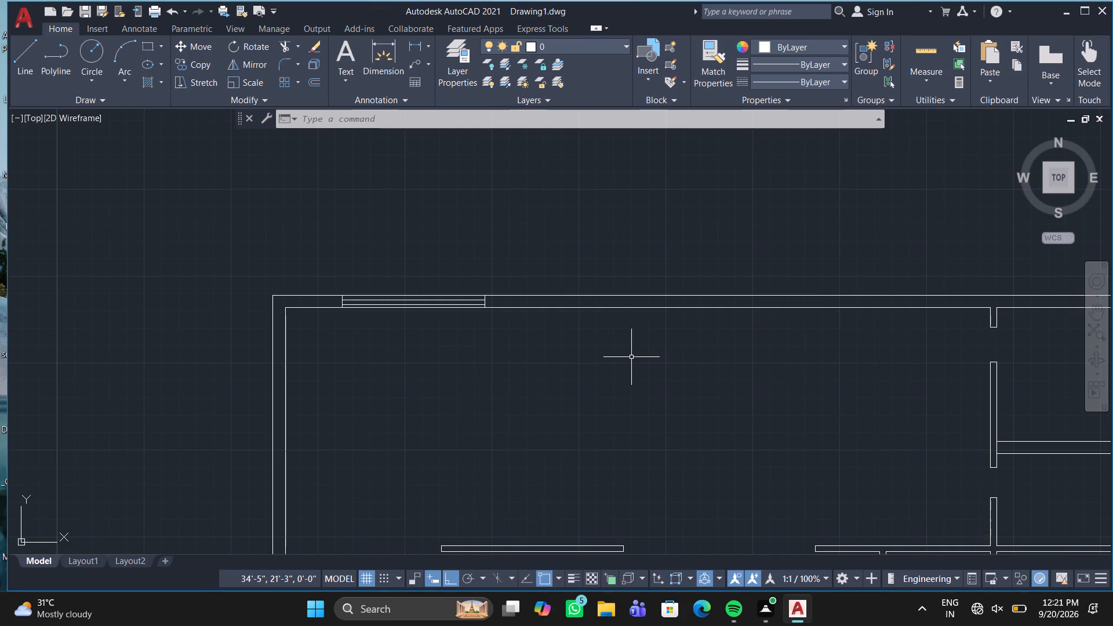
key("l")
key("Return")
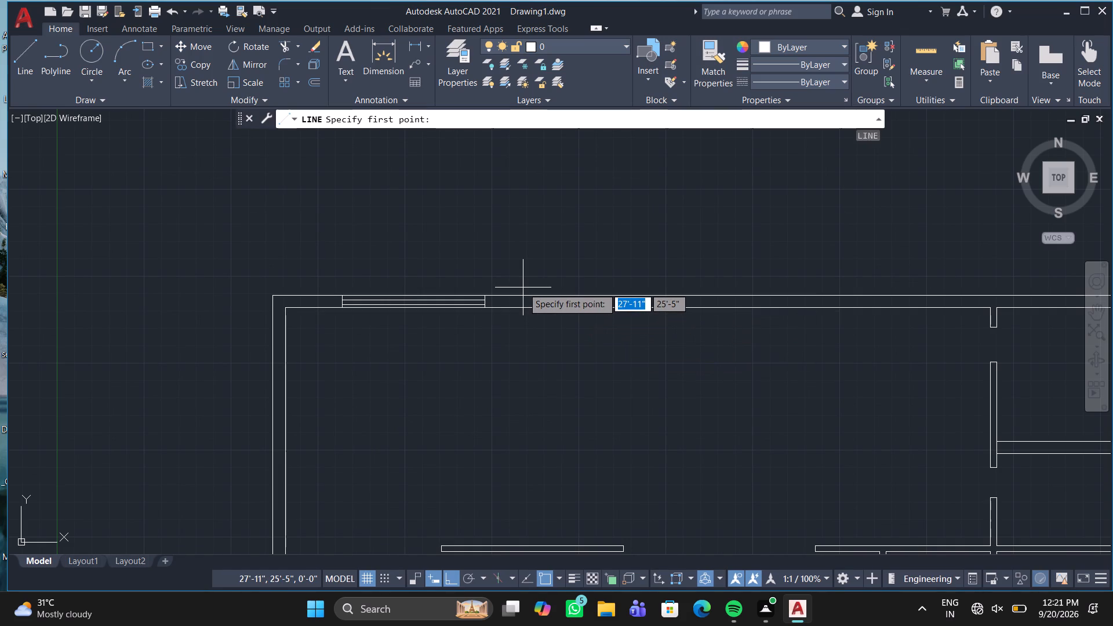
left_click(483, 294)
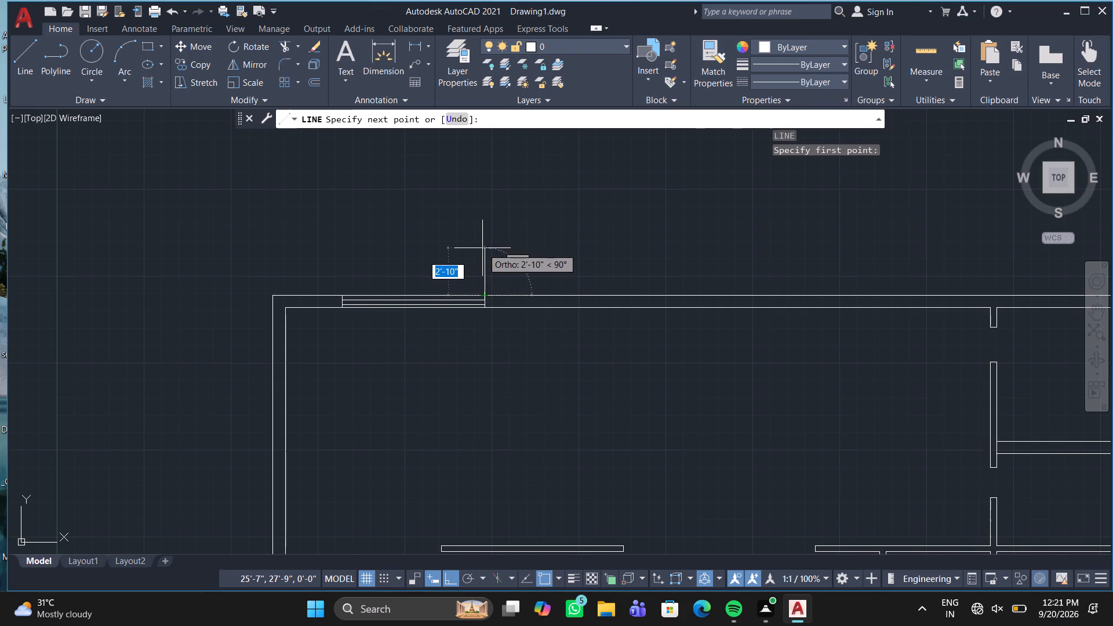
left_click(482, 248)
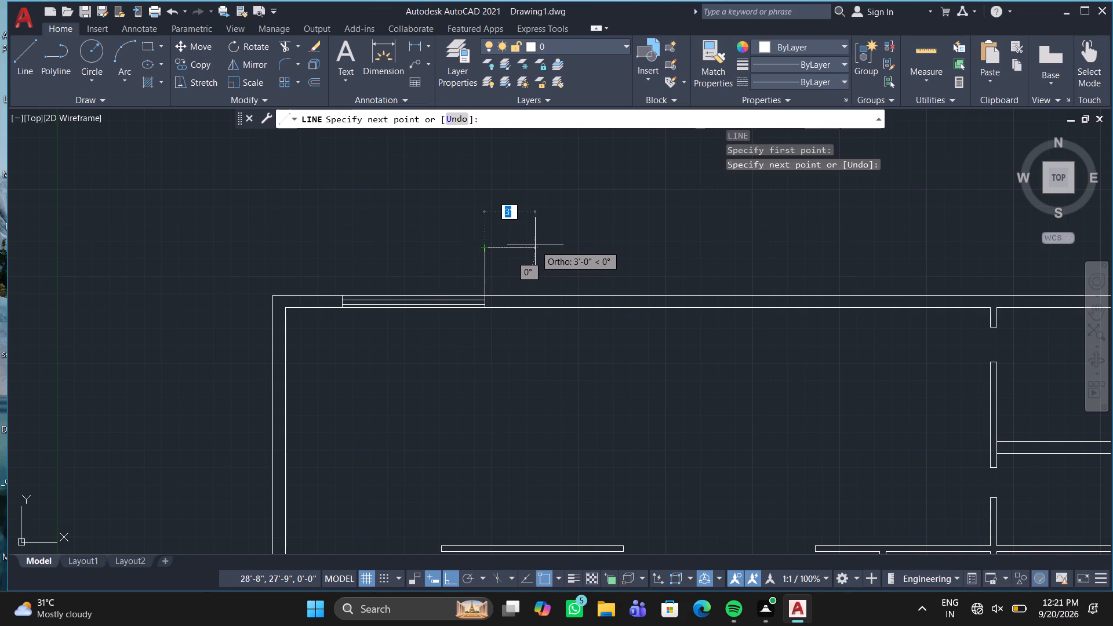
left_click(535, 245)
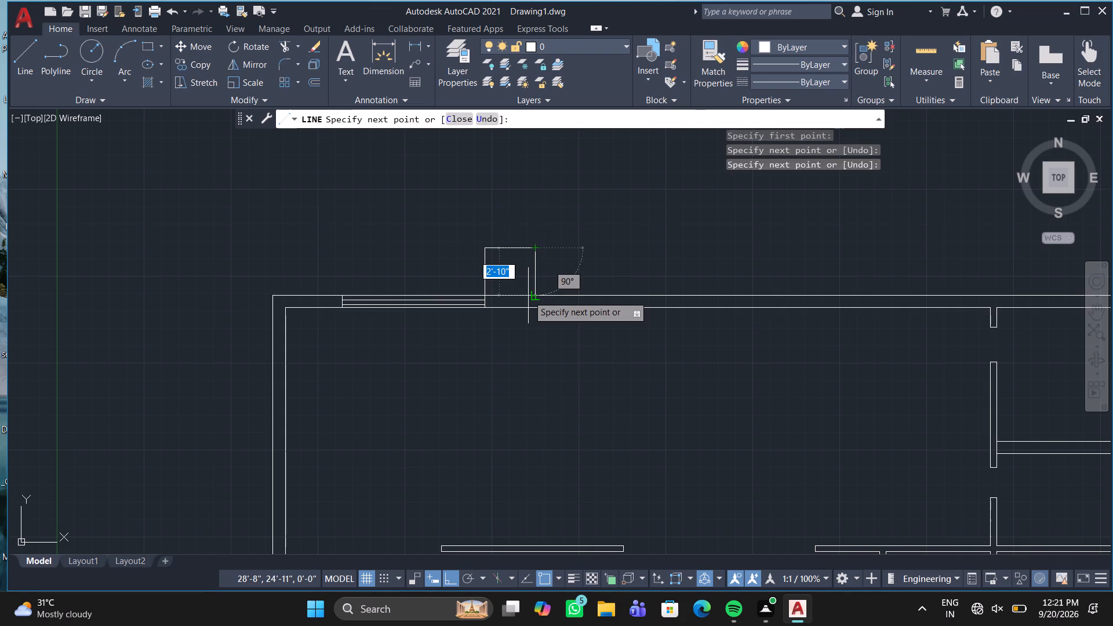
double_click(530, 296)
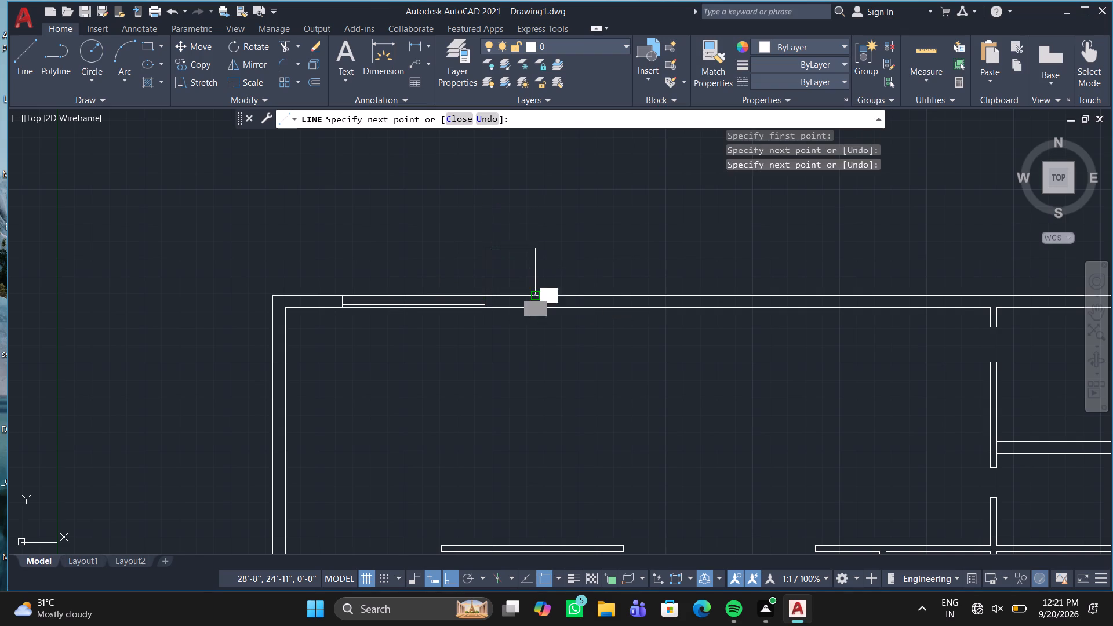
key("Escape")
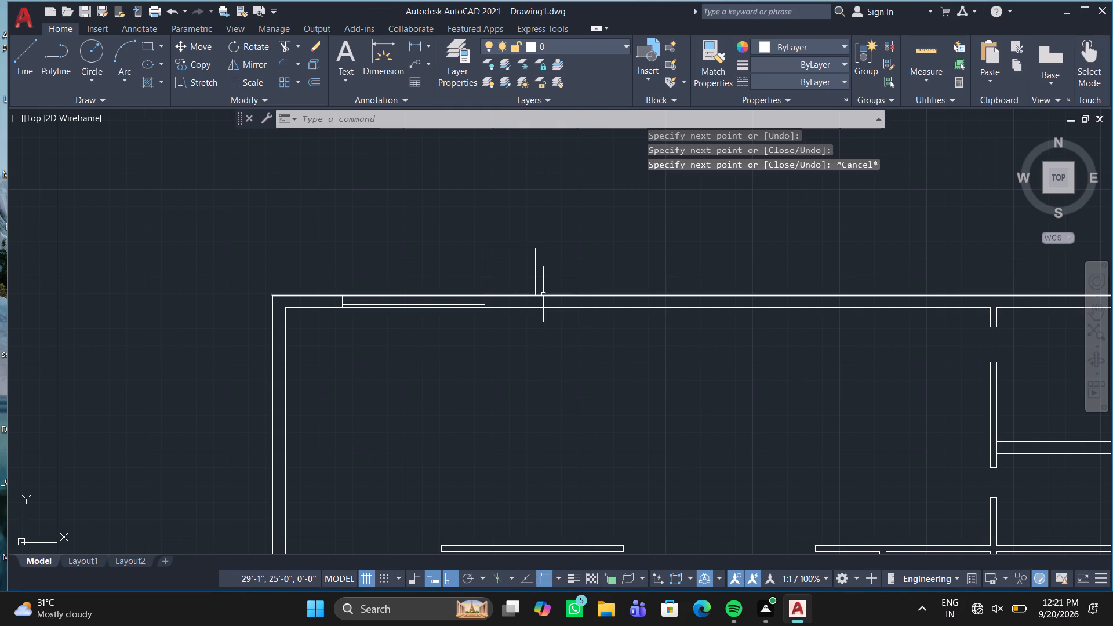
Draw a second window outline in the top wall, to the right of the projecting box, about 7'-10" long and spanning the wall's 9" thickness.
key("l")
key("Return")
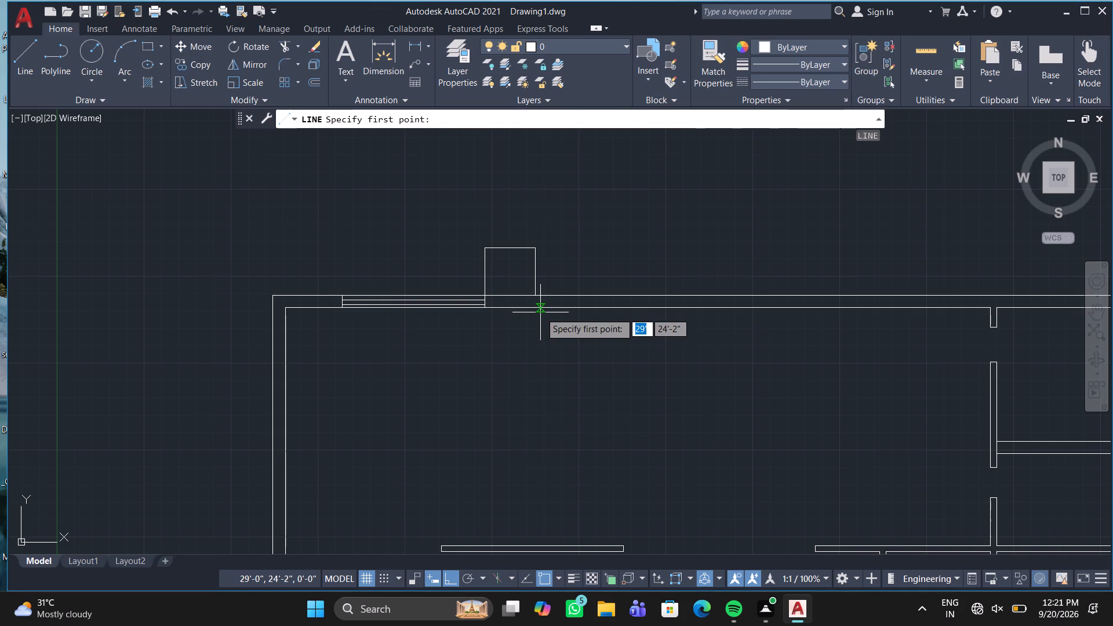
left_click(614, 307)
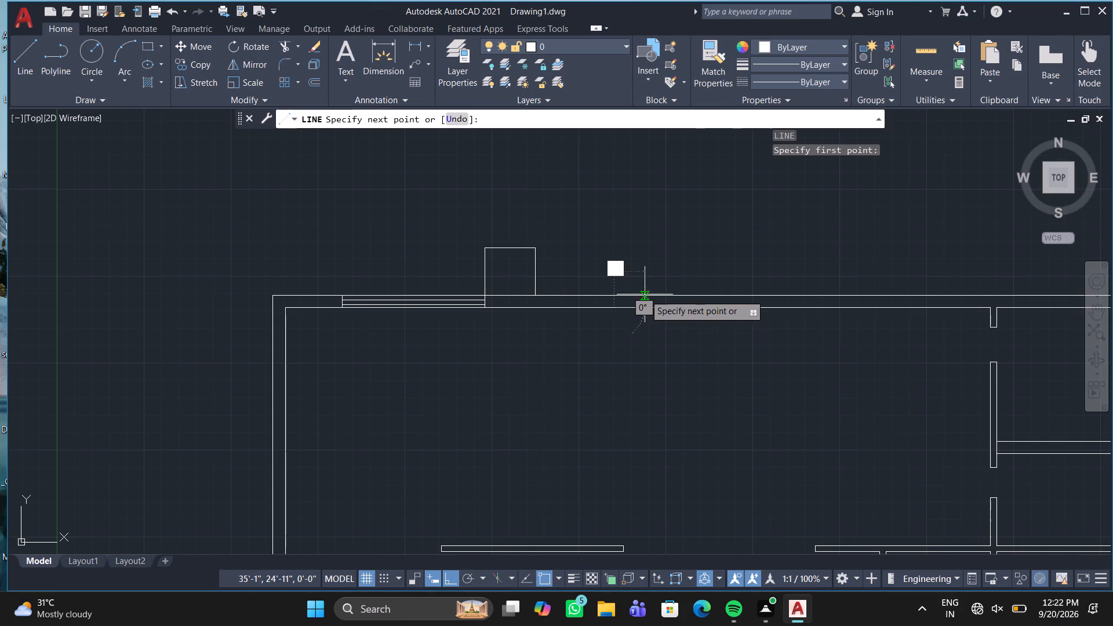
left_click(697, 312)
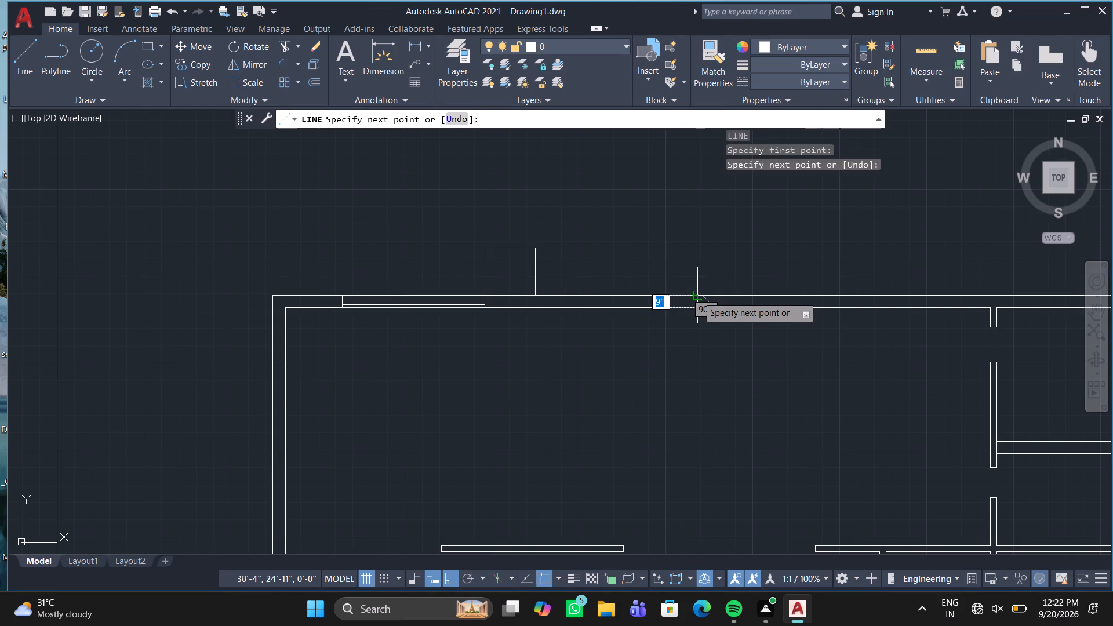
left_click(697, 296)
scroll(791, 276, "up", 1)
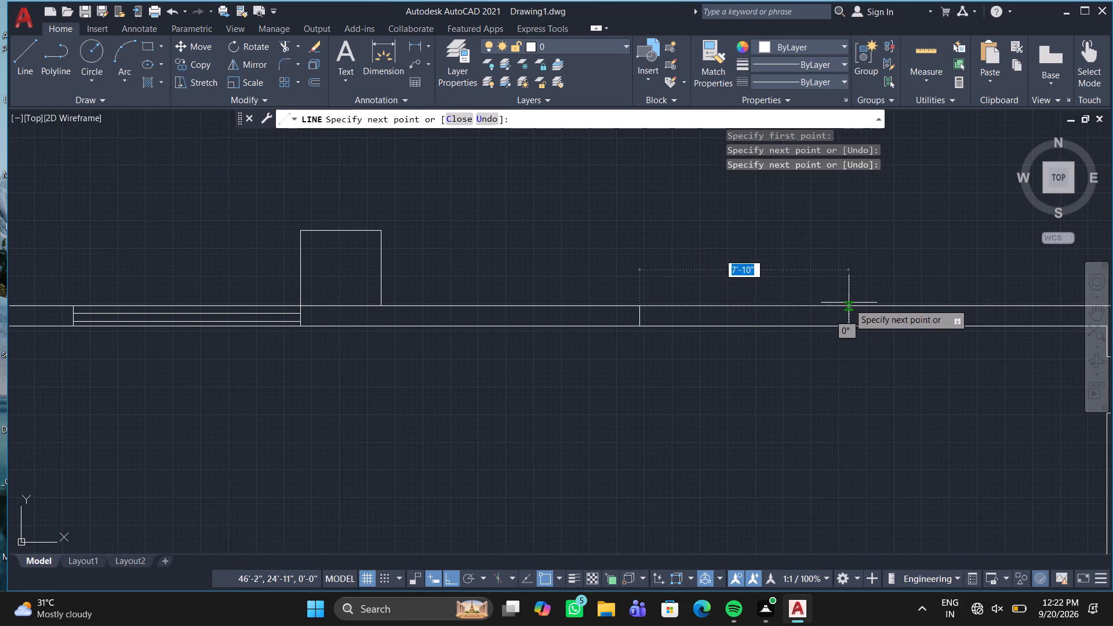
left_click(850, 303)
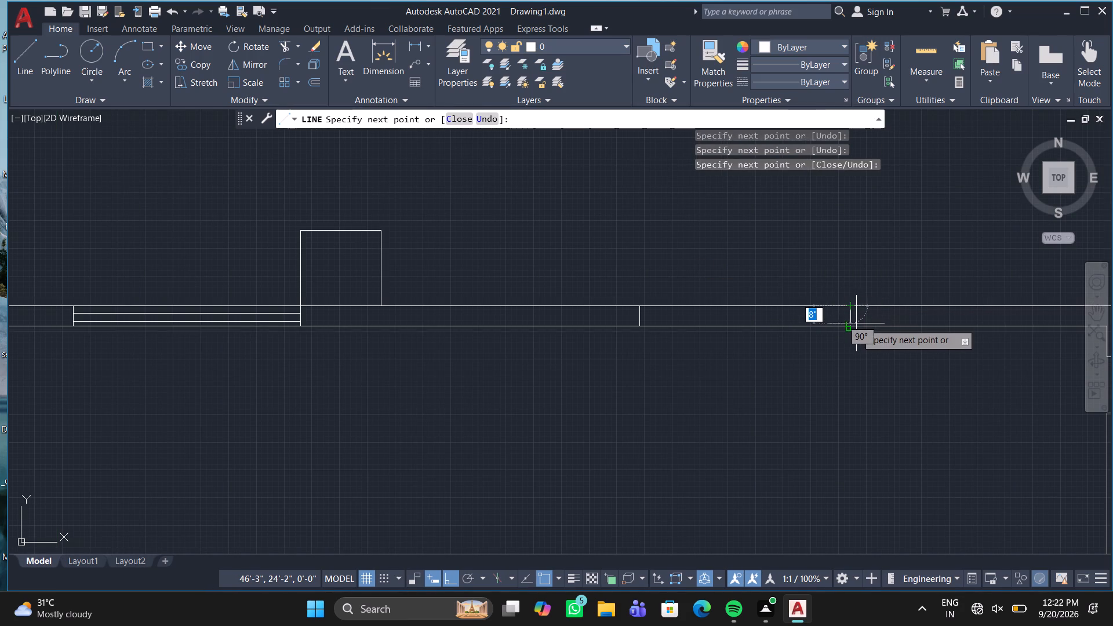
scroll(856, 323, "up", 3)
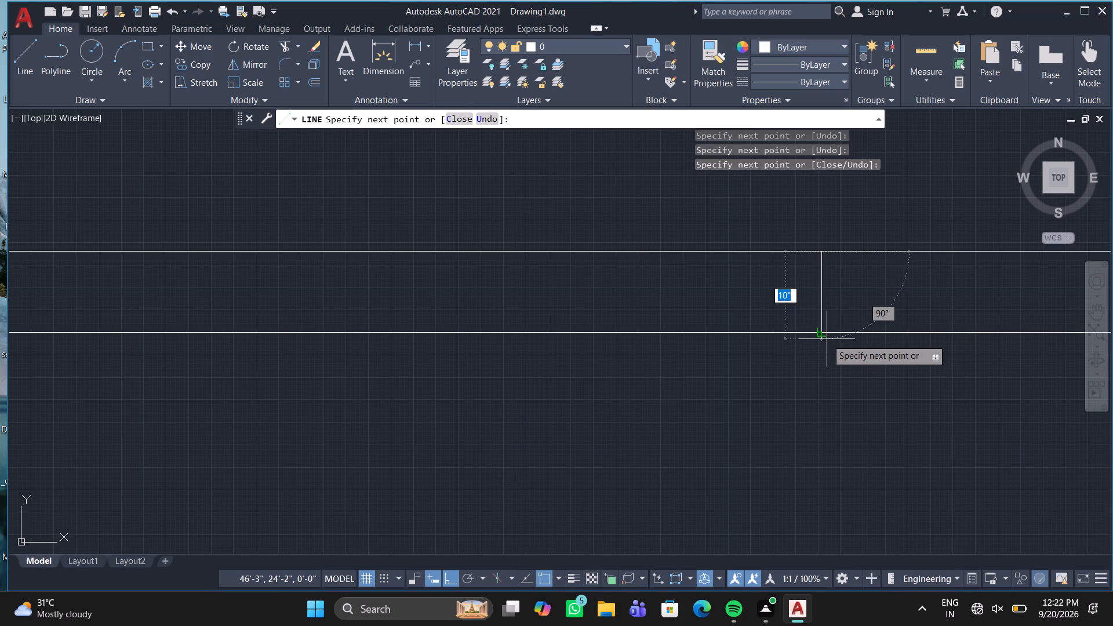
left_click(827, 339)
Draw two lengthwise lines inside the second window outline, running between its end lines.
left_click(827, 310)
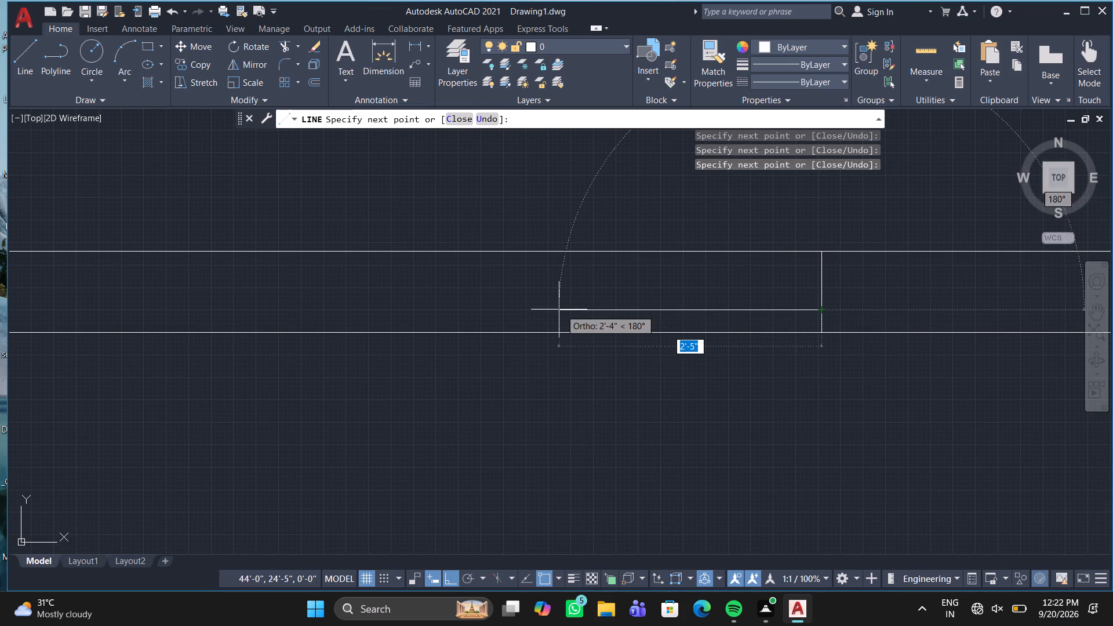
scroll(559, 309, "down", 1)
middle_click_drag(559, 309, 901, 305)
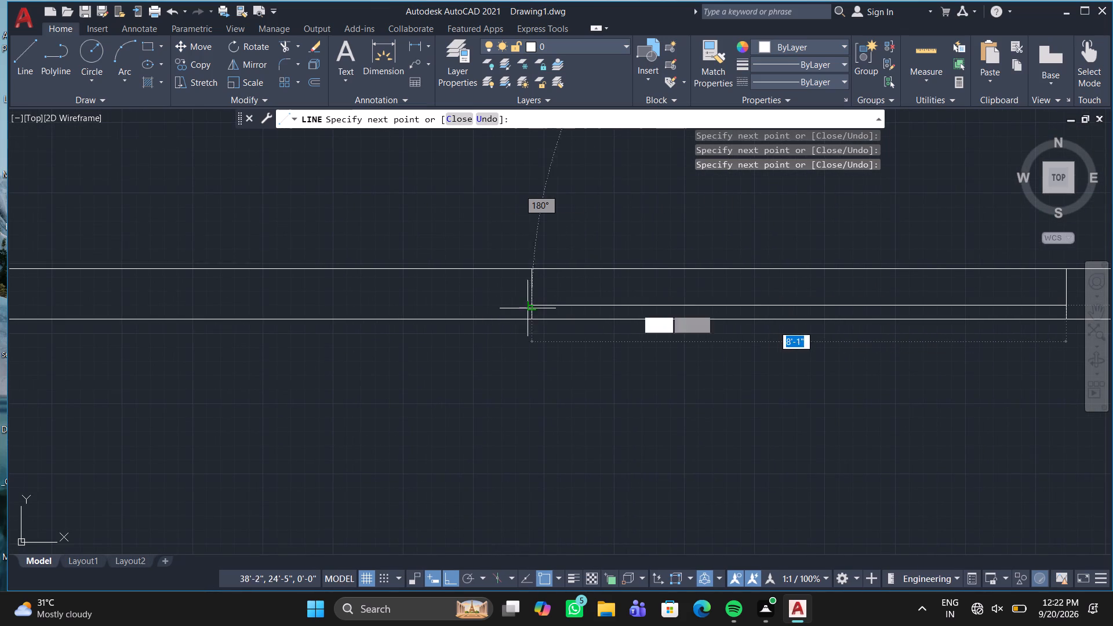
double_click(529, 304)
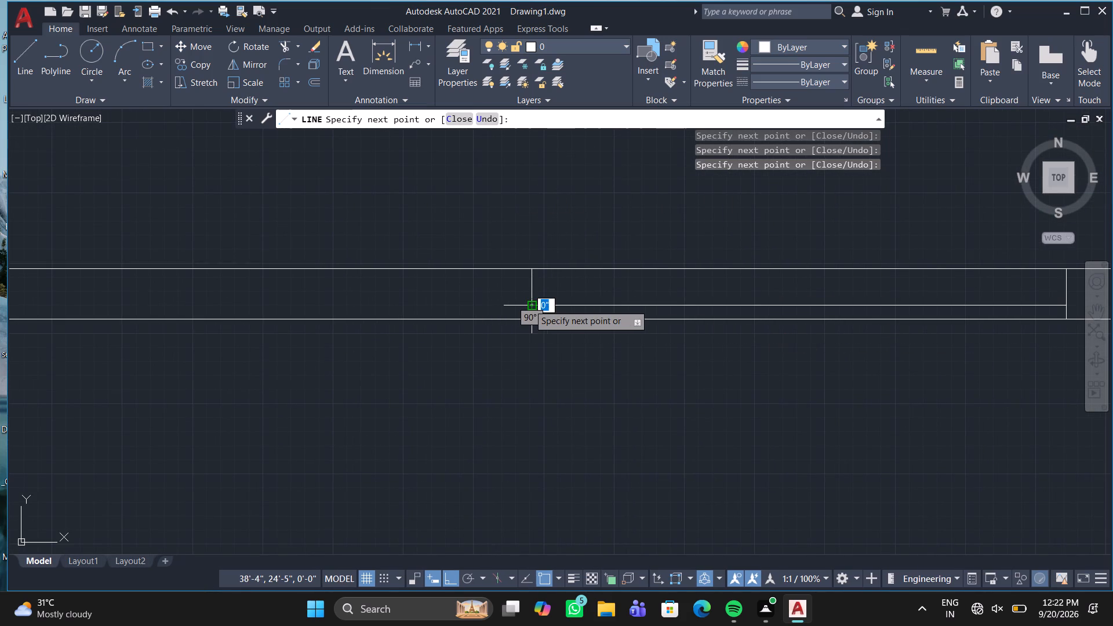
left_click(537, 285)
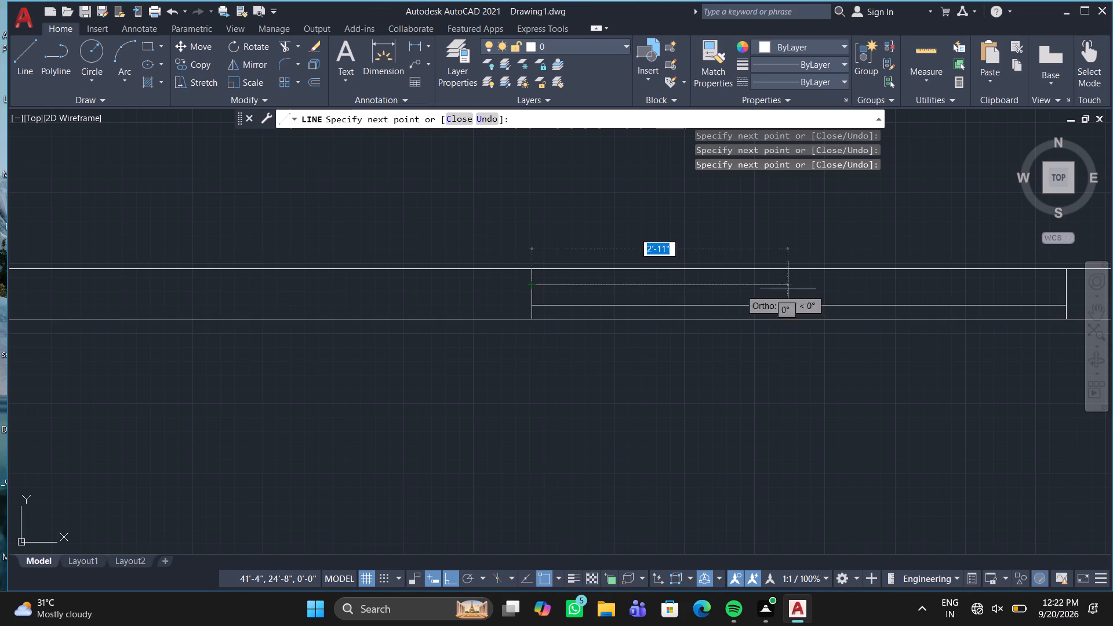
middle_click_drag(945, 295, 518, 331)
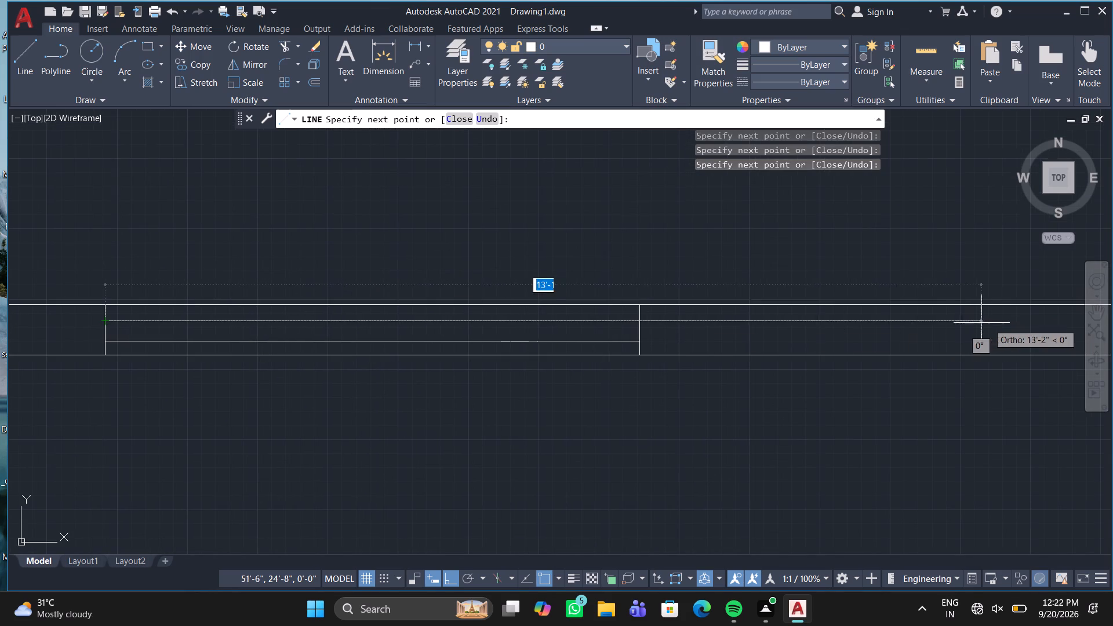
left_click(643, 319)
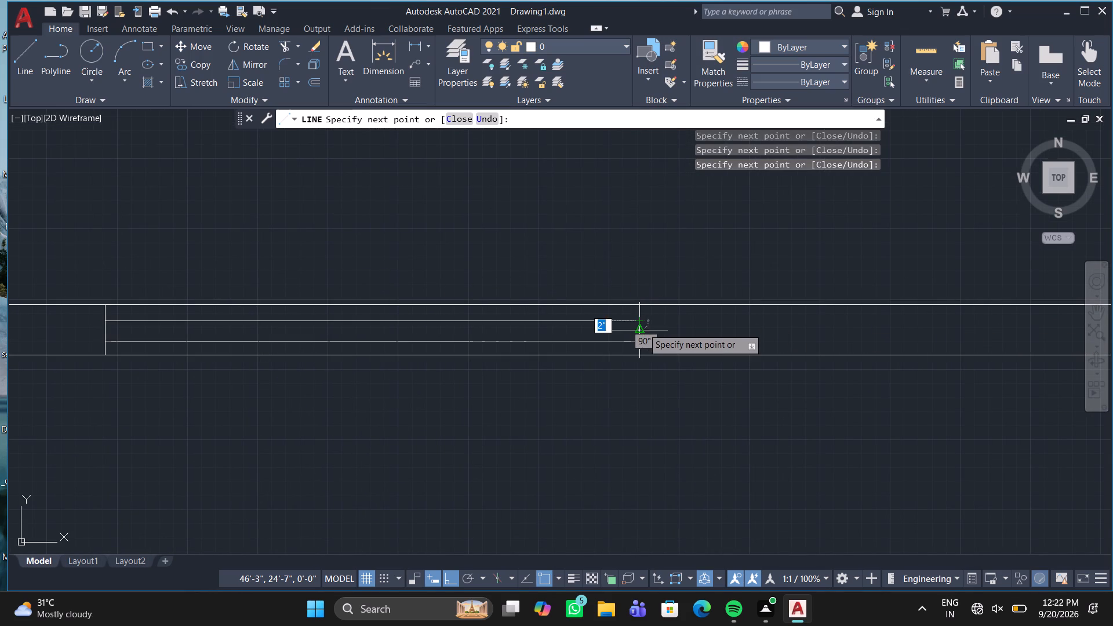
key("1")
key("Escape")
scroll(533, 367, "down", 1)
key("Escape")
Trim the top wall's outer line across the base of the projecting box so the box opens into the wall.
middle_click_drag(526, 367, 1112, 300)
type("tr")
key("Return")
left_click(499, 264)
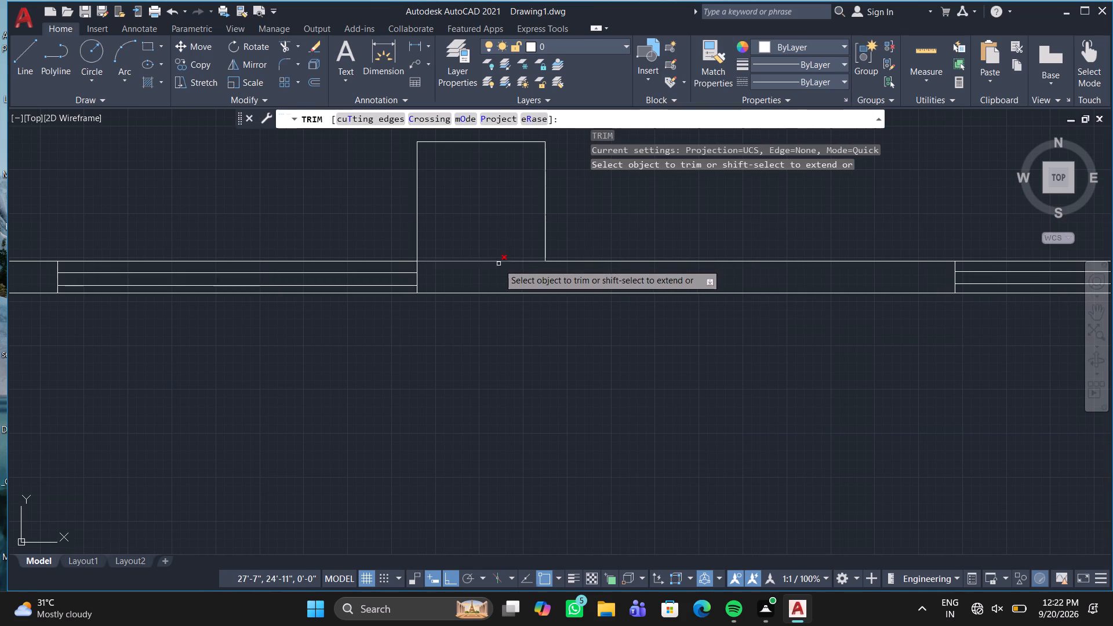
left_click_drag(502, 266, 492, 227)
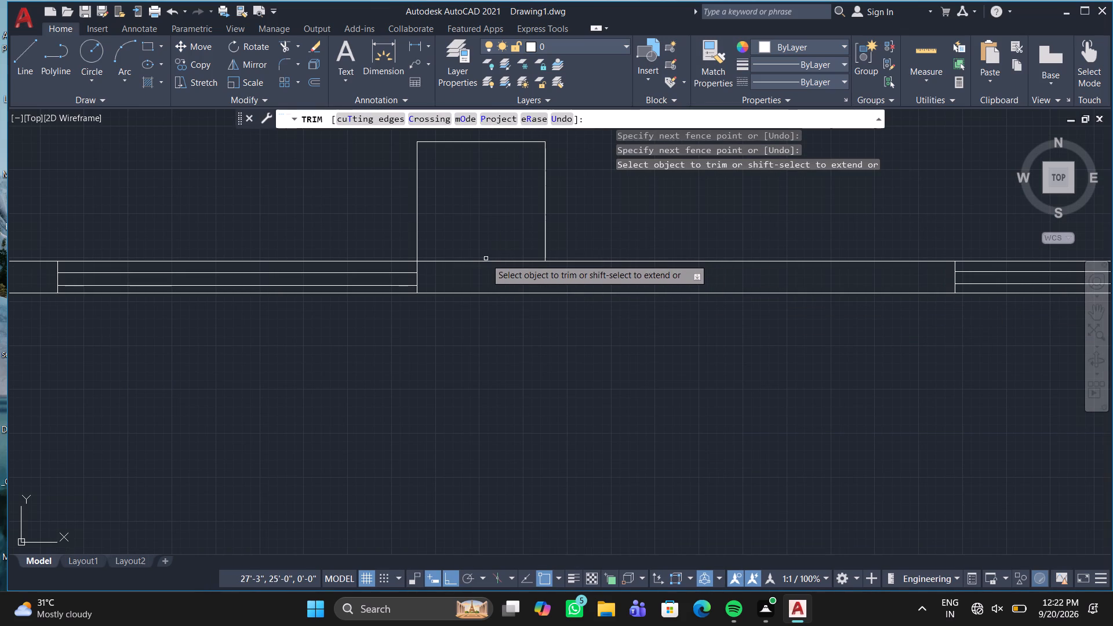
left_click(486, 263)
left_click(485, 260)
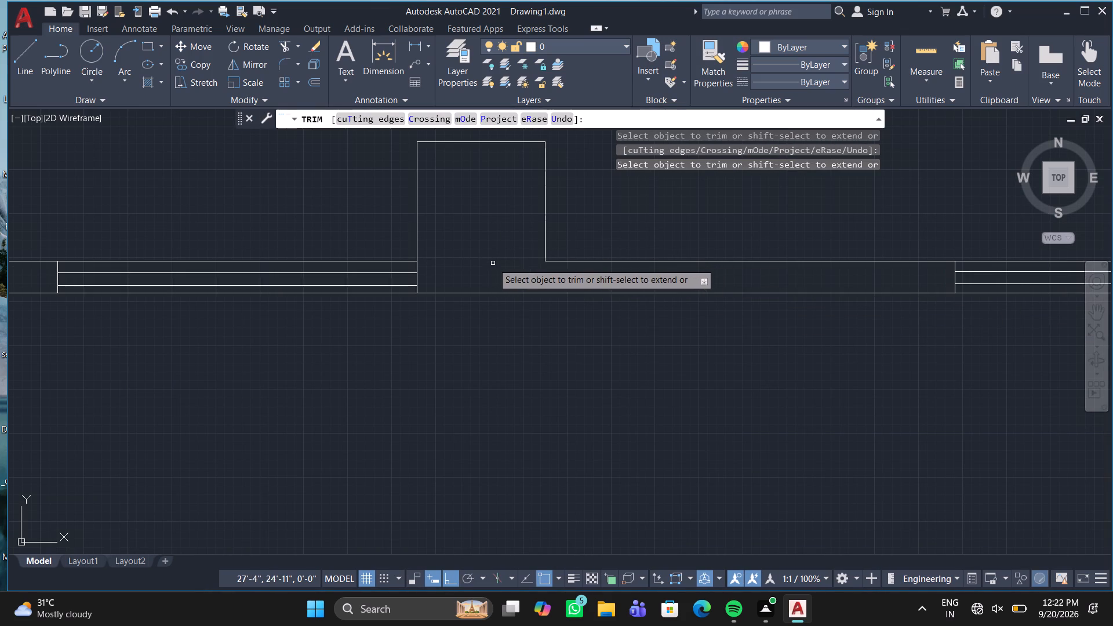
key("Escape")
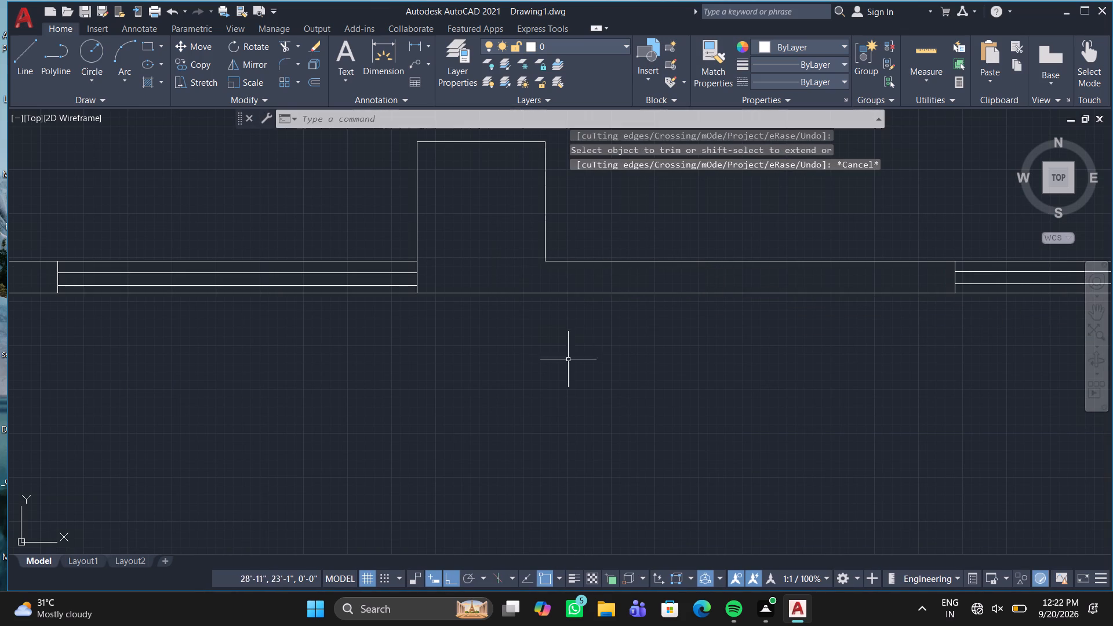
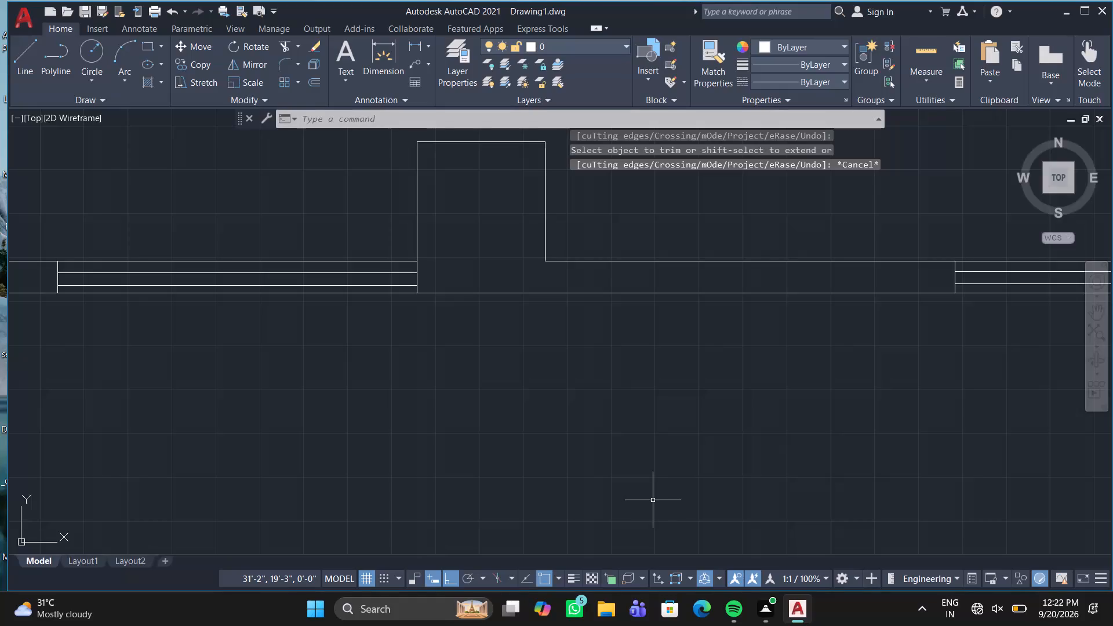
Draw a window outline in the left wall below the top corner, about 6'-7" long and spanning the wall's thickness.
scroll(630, 517, "down", 1)
middle_click_drag(630, 517, 1001, 289)
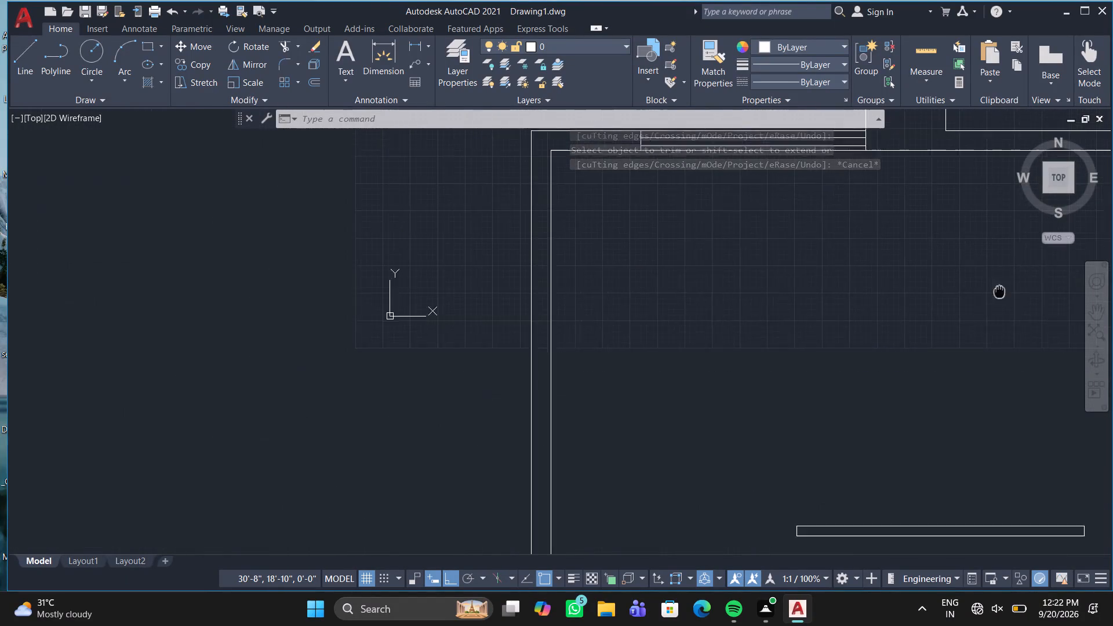
middle_click_drag(1001, 289, 1002, 288)
key("l")
key("Return")
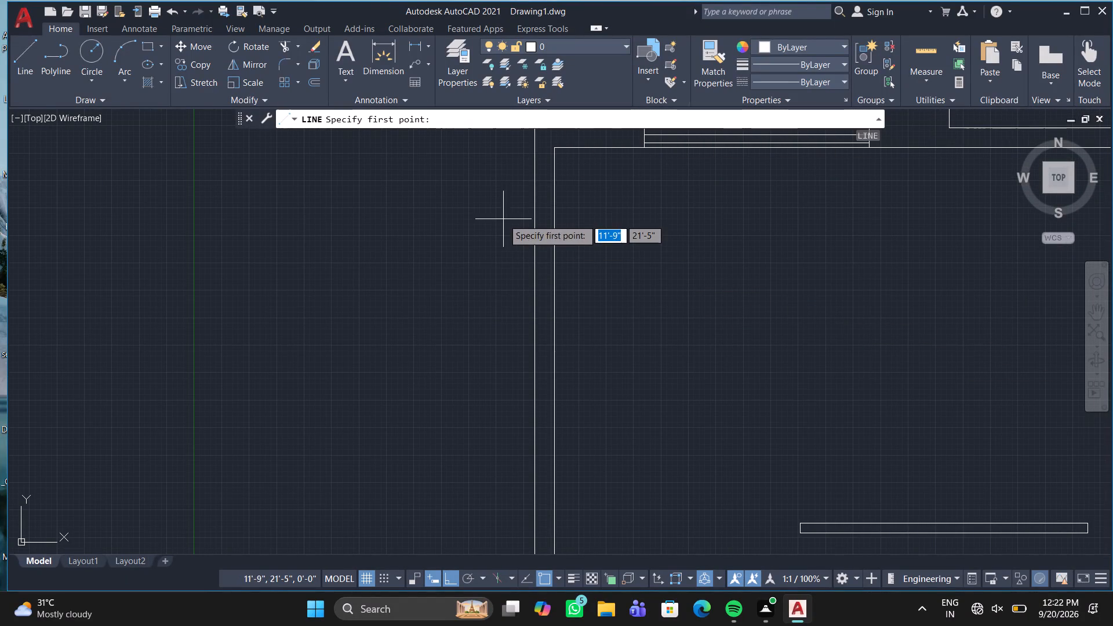
double_click(536, 196)
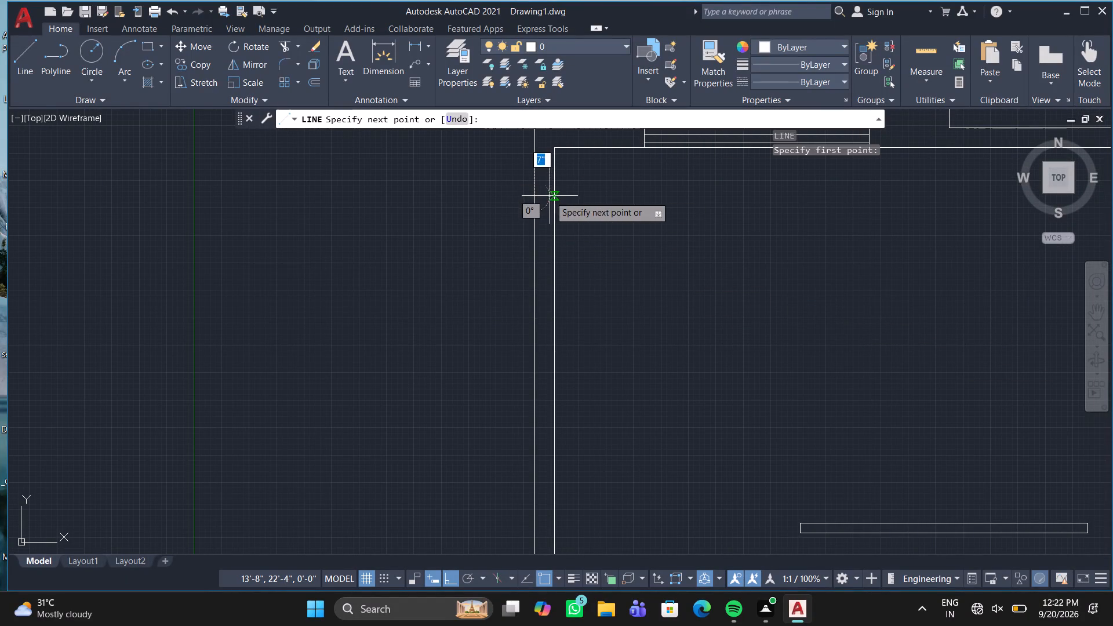
left_click(550, 196)
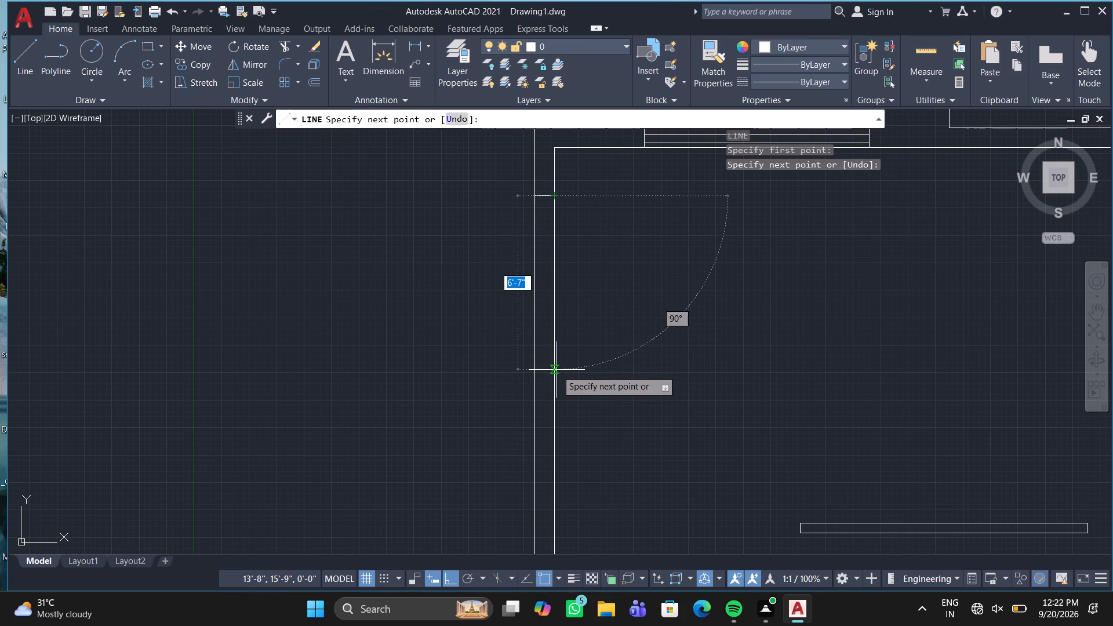
left_click(556, 370)
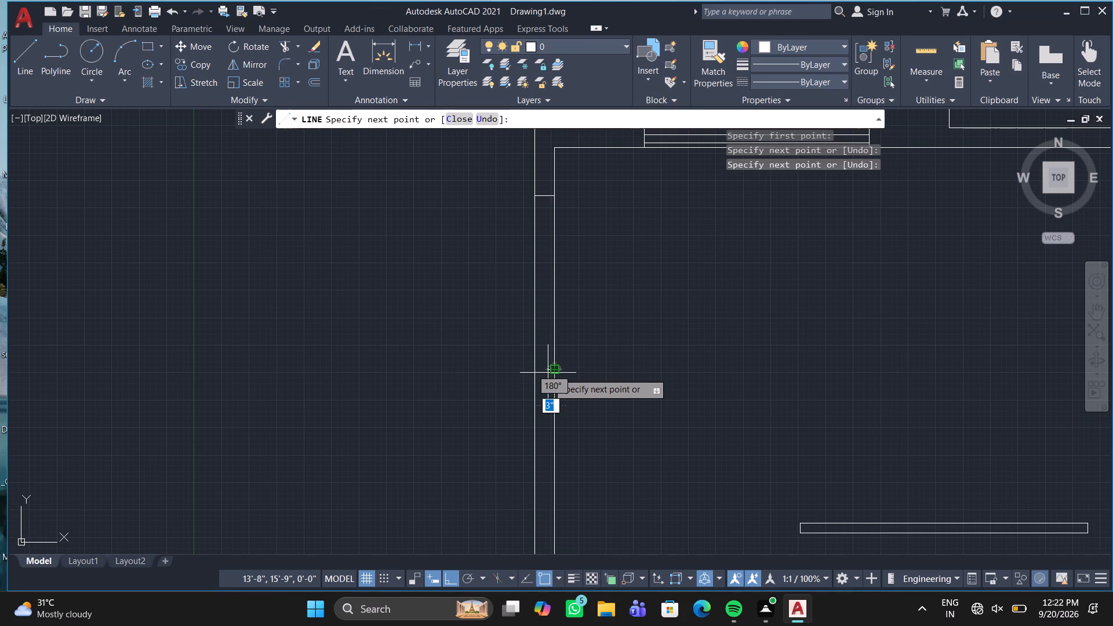
left_click(536, 373)
Draw two lengthwise lines inside the left wall's window outline, running between its end lines.
scroll(537, 369, "up", 3)
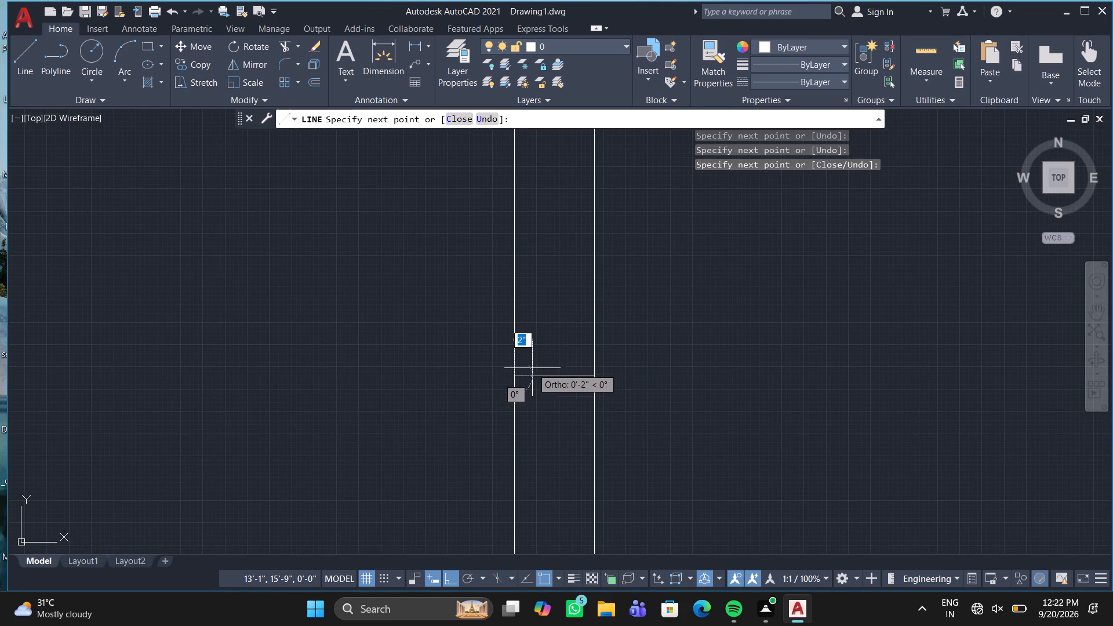
left_click(532, 370)
middle_click_drag(529, 249, 505, 435)
scroll(505, 435, "down", 1)
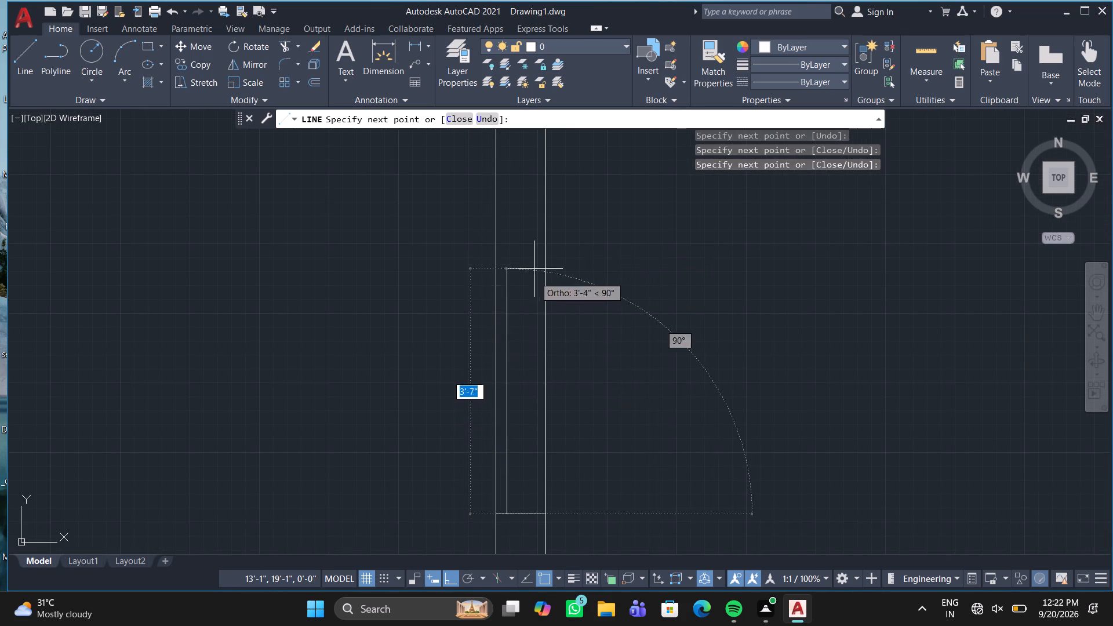
scroll(530, 245, "down", 2)
middle_click_drag(497, 196, 501, 281)
scroll(517, 252, "up", 2)
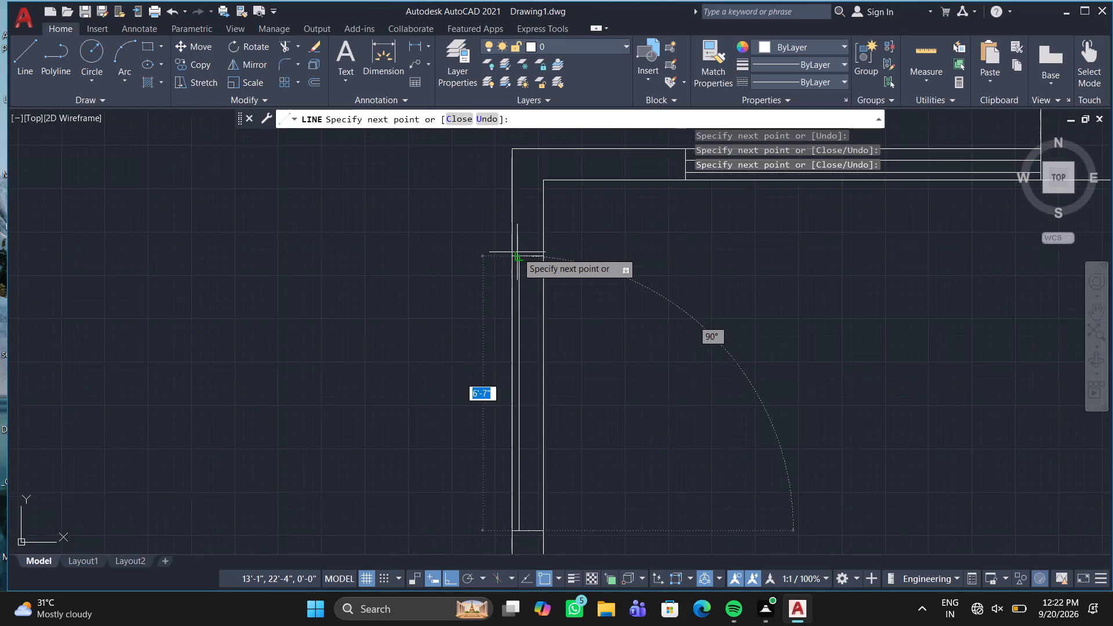
left_click(519, 259)
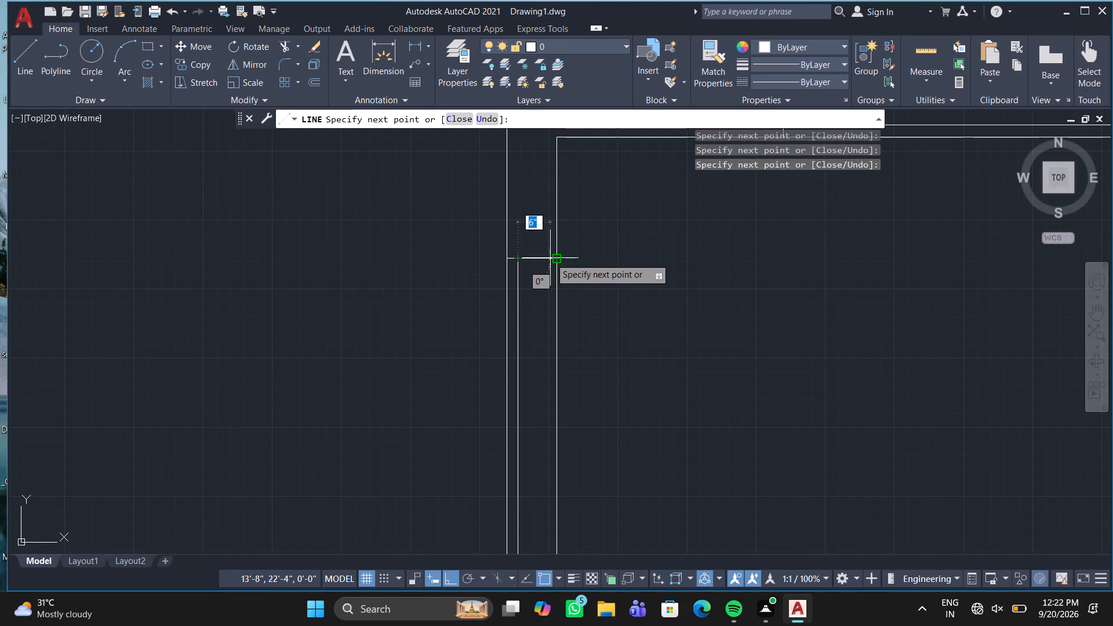
left_click(543, 258)
scroll(518, 350, "down", 1)
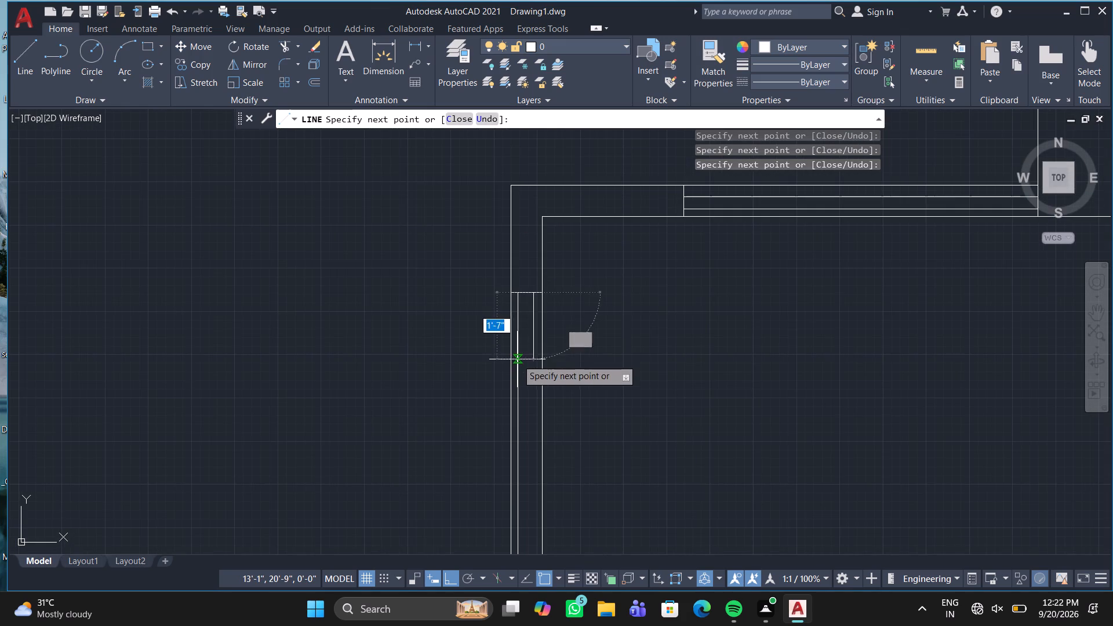
scroll(526, 276, "up", 3)
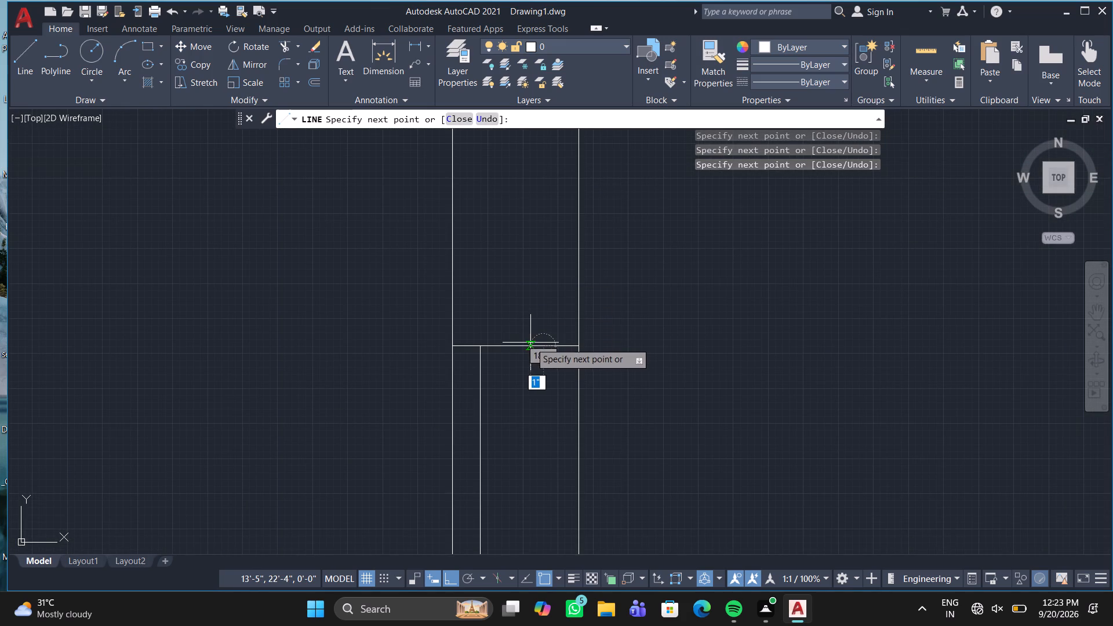
left_click(530, 343)
scroll(521, 398, "down", 2)
middle_click_drag(521, 401, 556, 194)
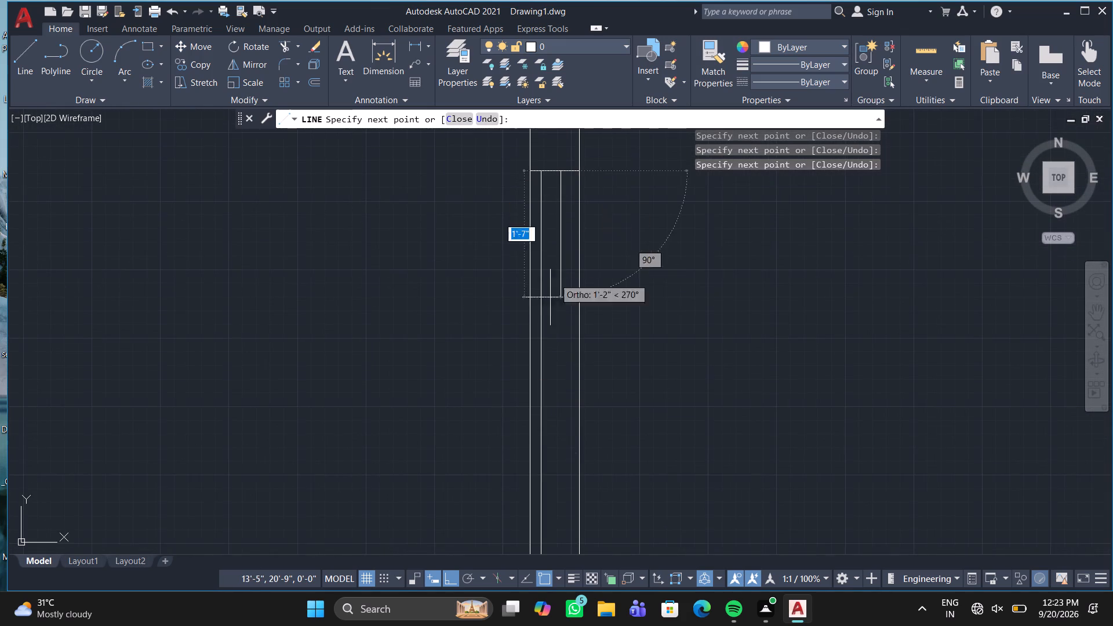
middle_click_drag(543, 379, 604, 150)
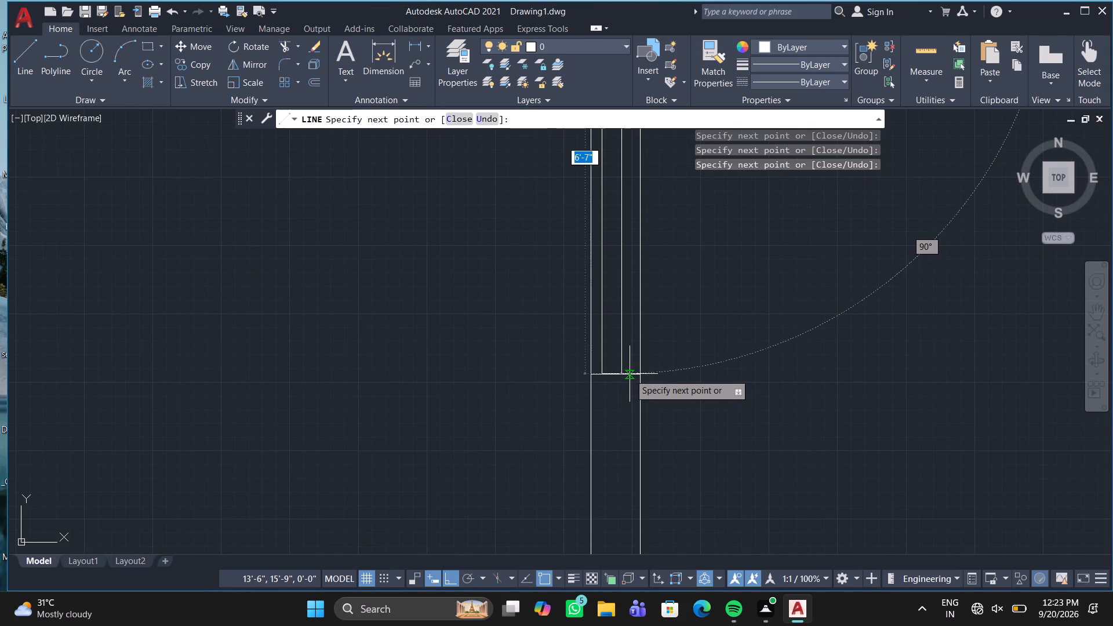
left_click(624, 374)
key("Return")
Draw a box projecting outward from the left wall, about 1'-3" below the window, roughly 9" deep and 2'-5" high.
scroll(636, 395, "down", 2)
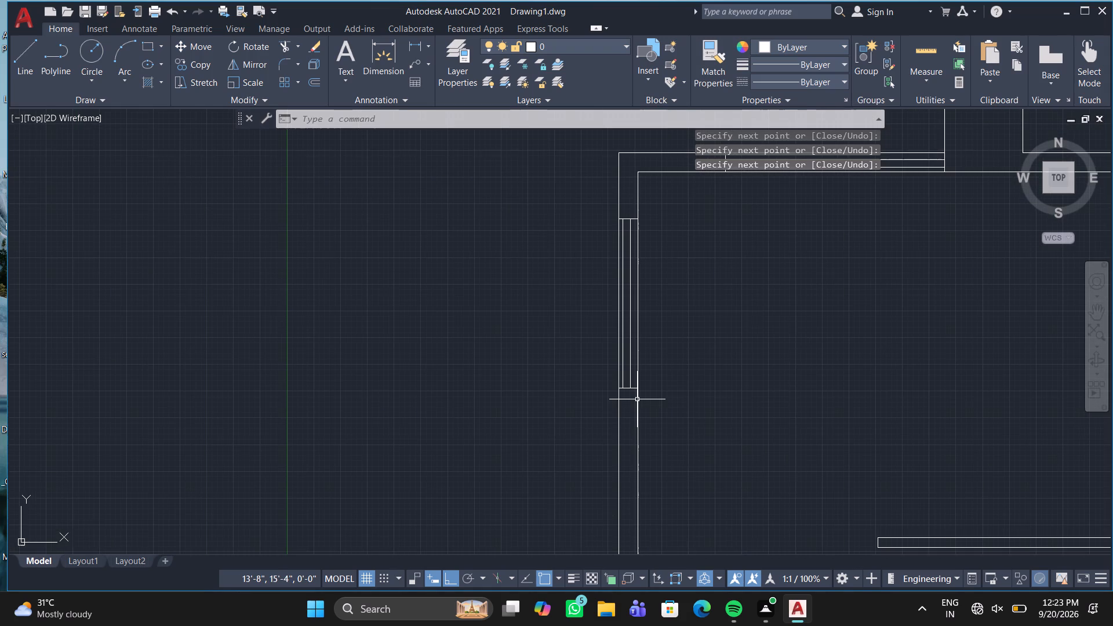
middle_click_drag(637, 399, 668, 129)
scroll(712, 241, "down", 3)
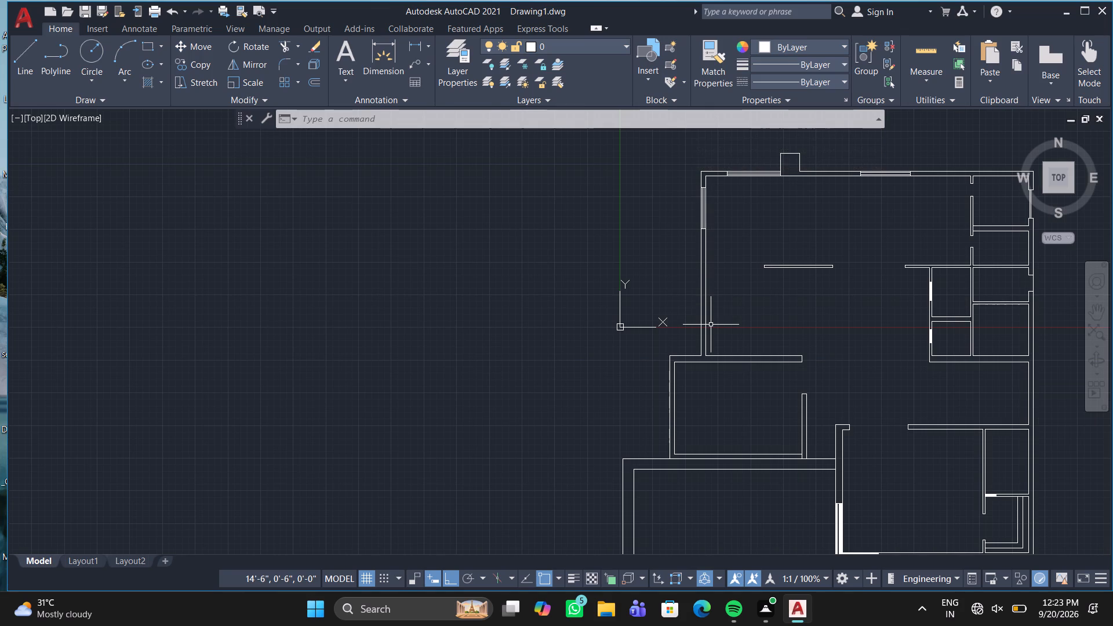
key("l")
key("Return")
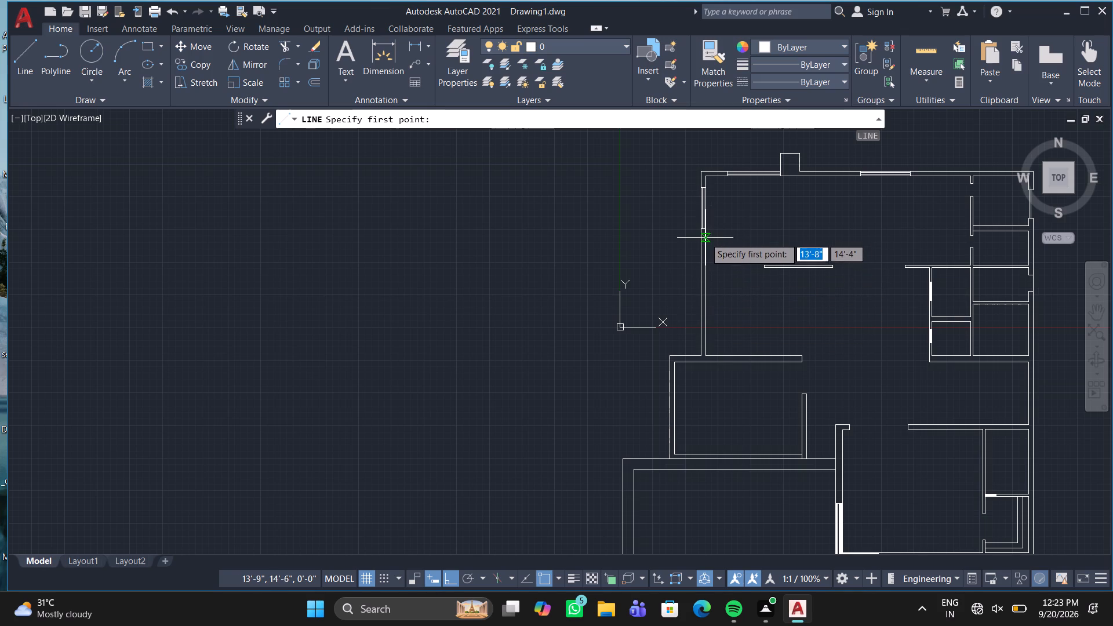
scroll(704, 237, "up", 3)
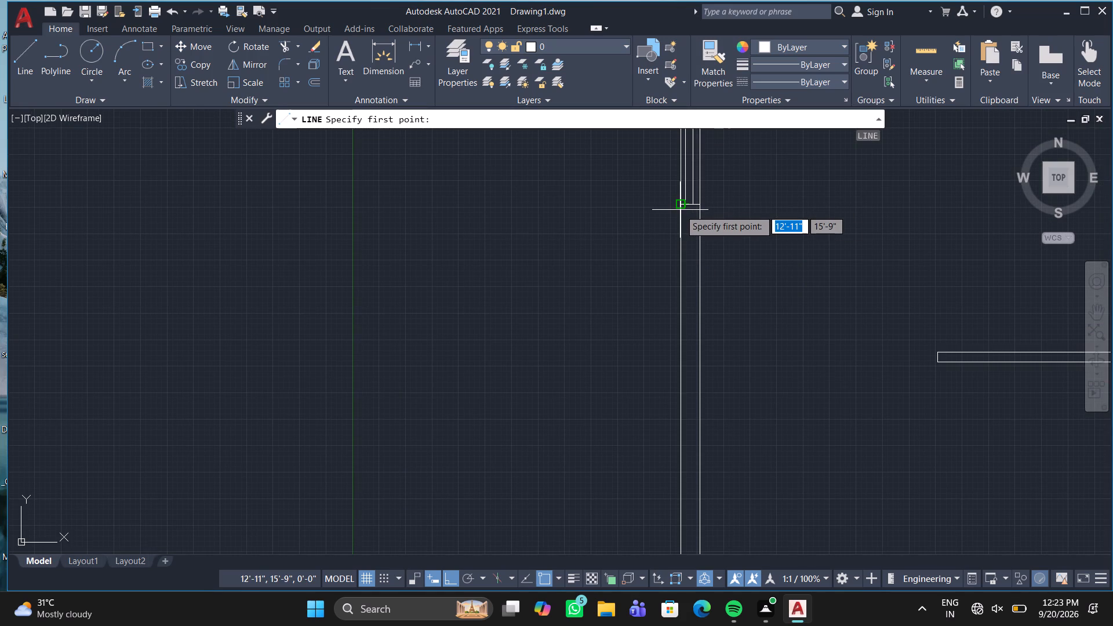
left_click(680, 210)
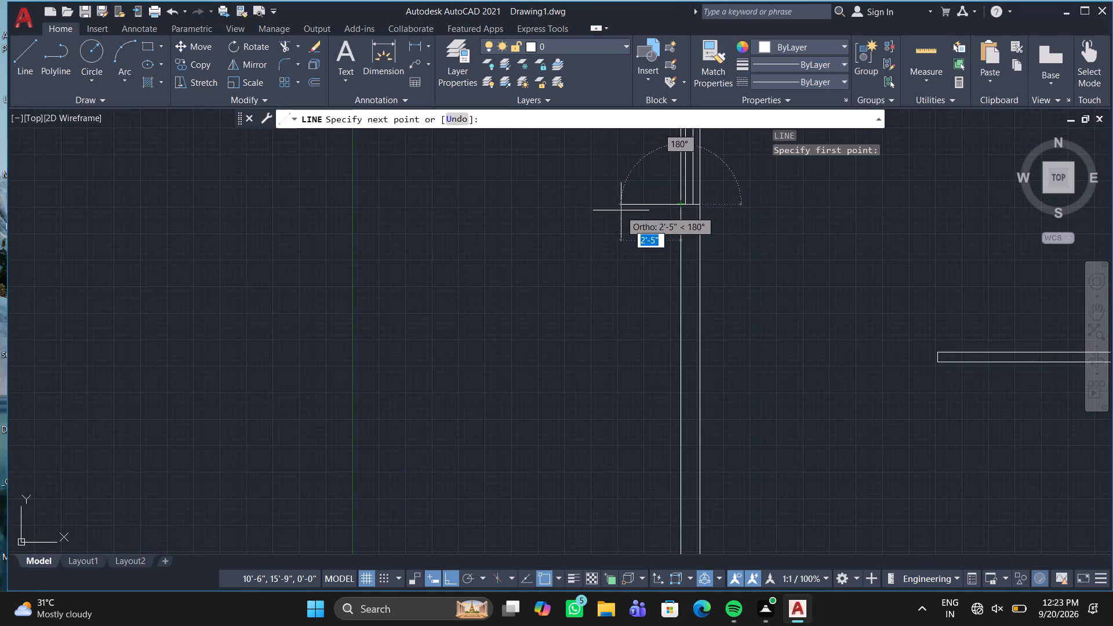
left_click(676, 238)
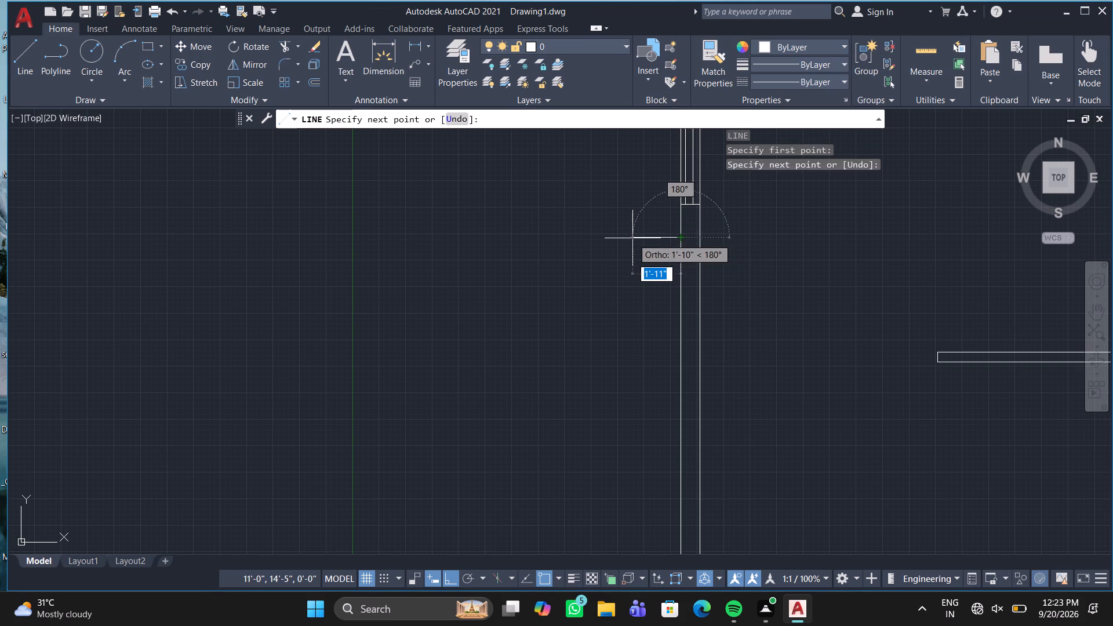
left_click(632, 238)
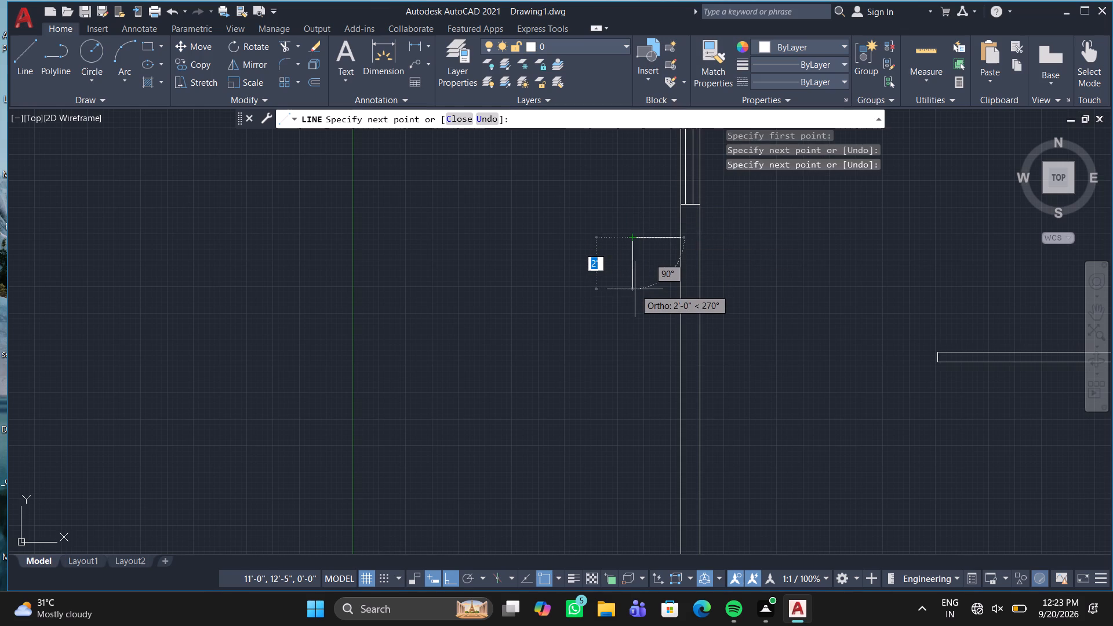
key("ctrl+z")
left_click(661, 236)
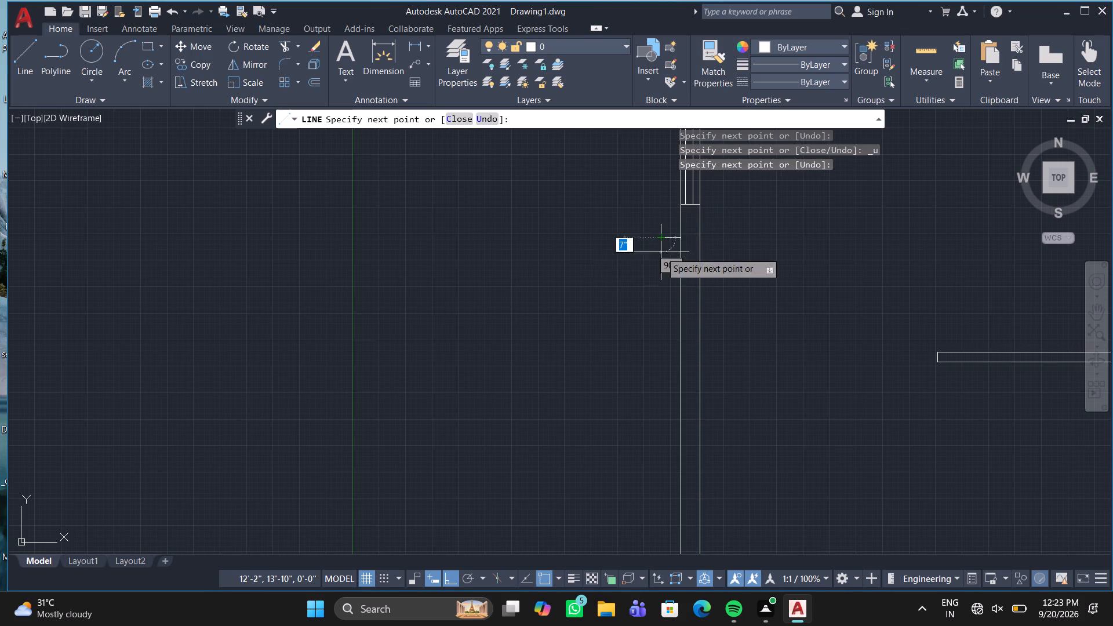
left_click(654, 300)
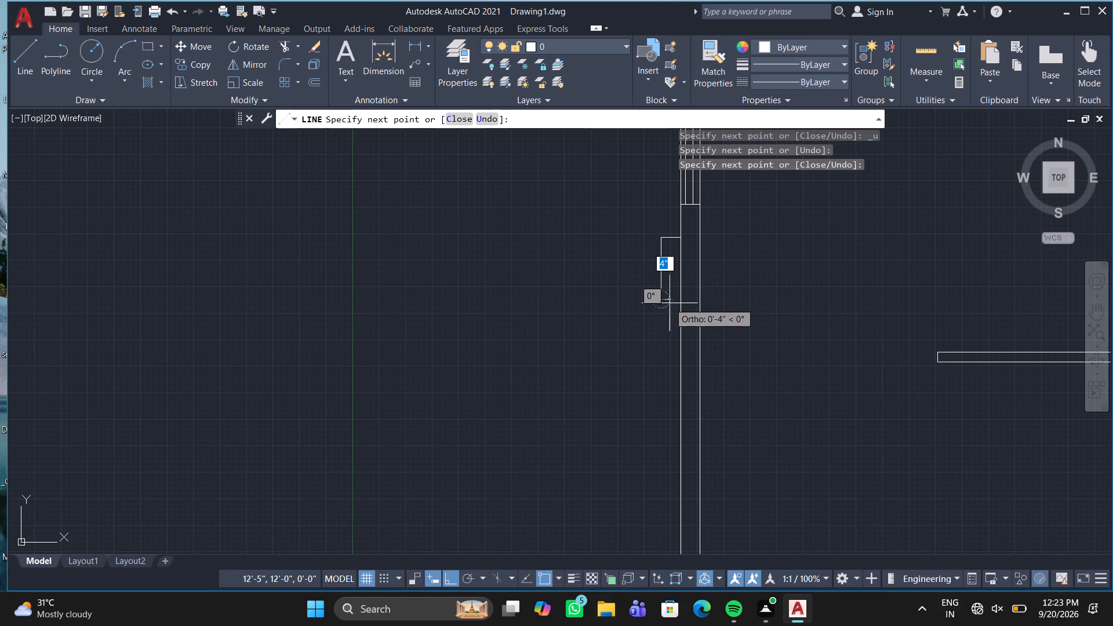
left_click(683, 303)
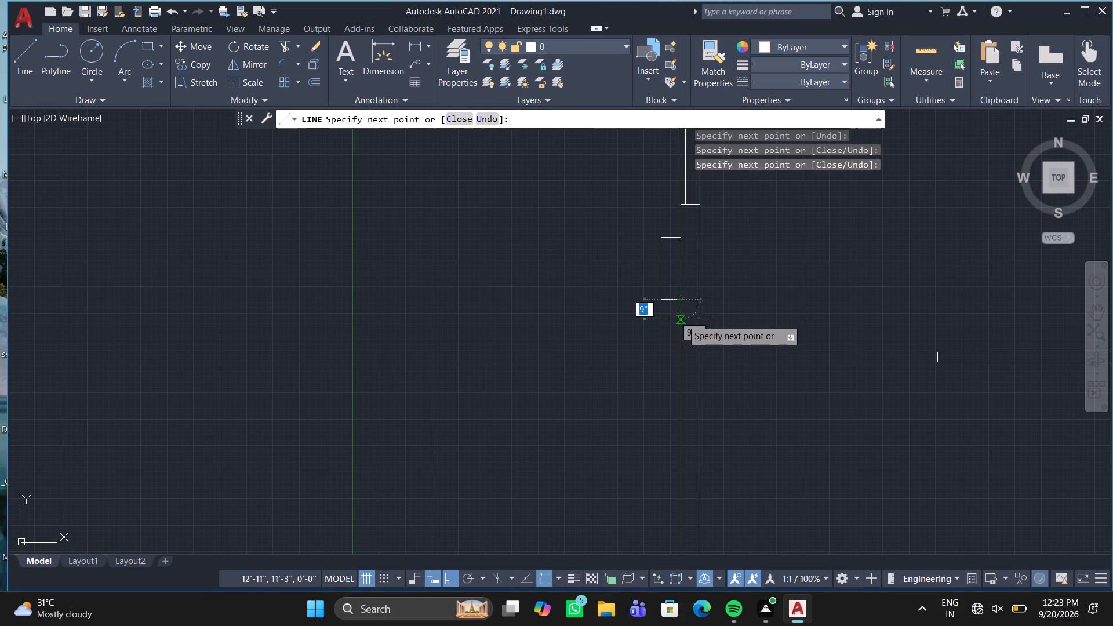
Continue the line about 3'-0" down the left wall's outer face from the projecting box and across the wall's thickness.
left_click(685, 378)
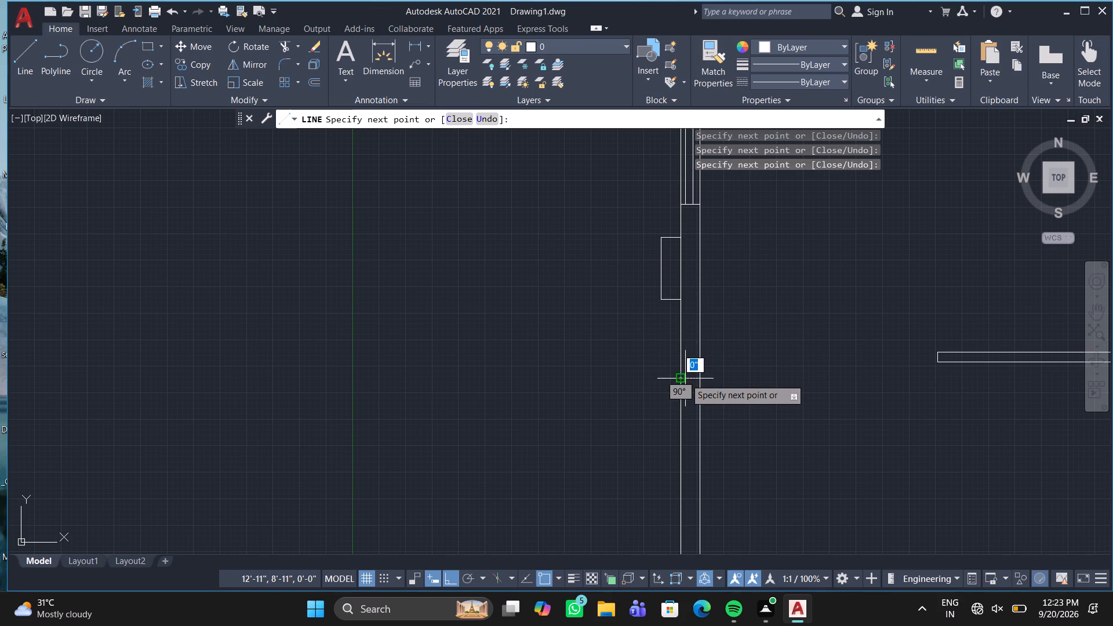
left_click(702, 377)
middle_click_drag(708, 372, 711, 303)
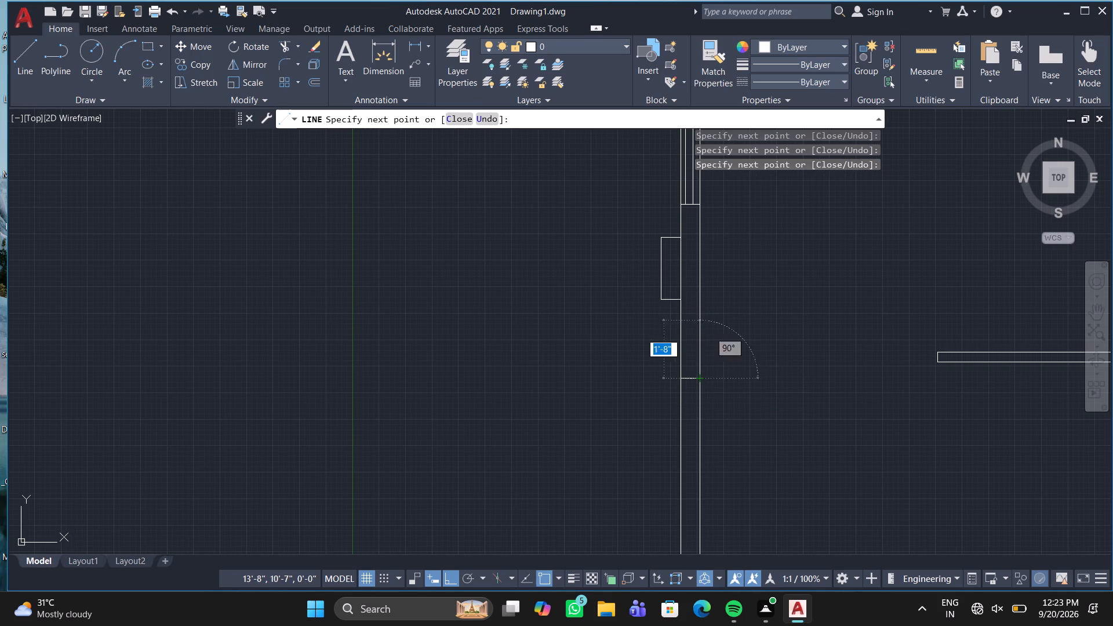
middle_click_drag(711, 303, 711, 242)
key("Escape")
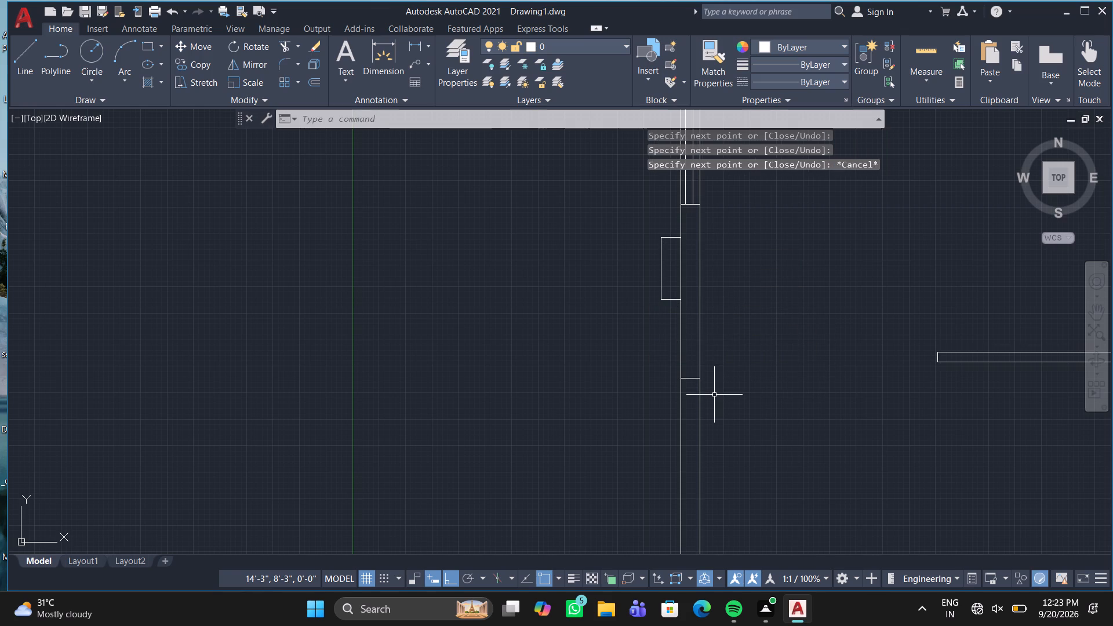
Move the cross line below the projecting box up the left wall by about 1'-6".
middle_click_drag(714, 396, 725, 231)
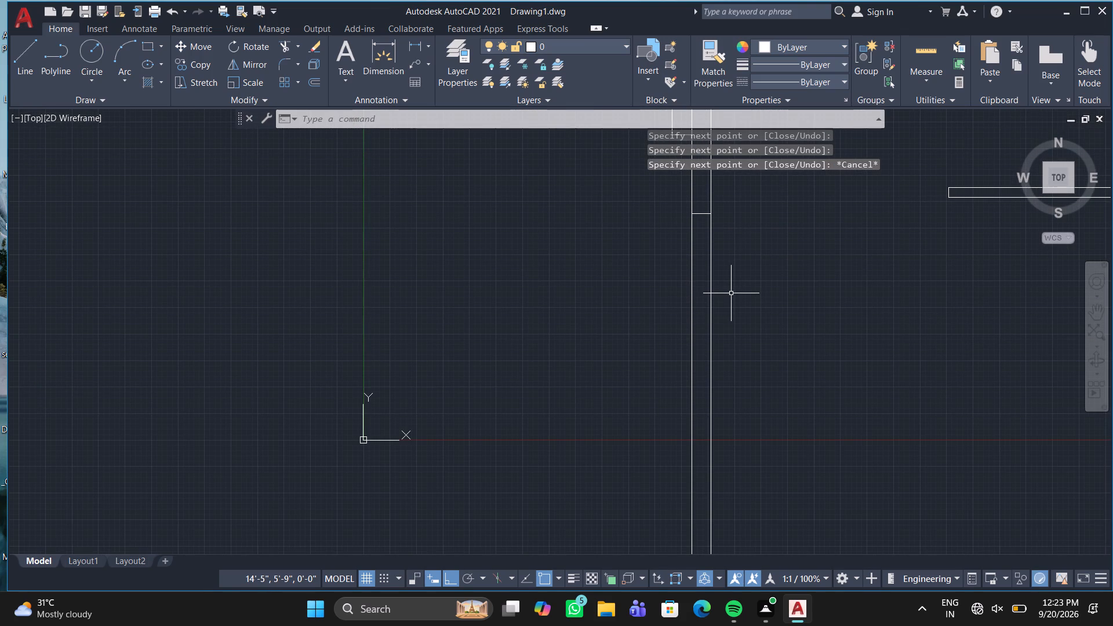
scroll(731, 302, "down", 1)
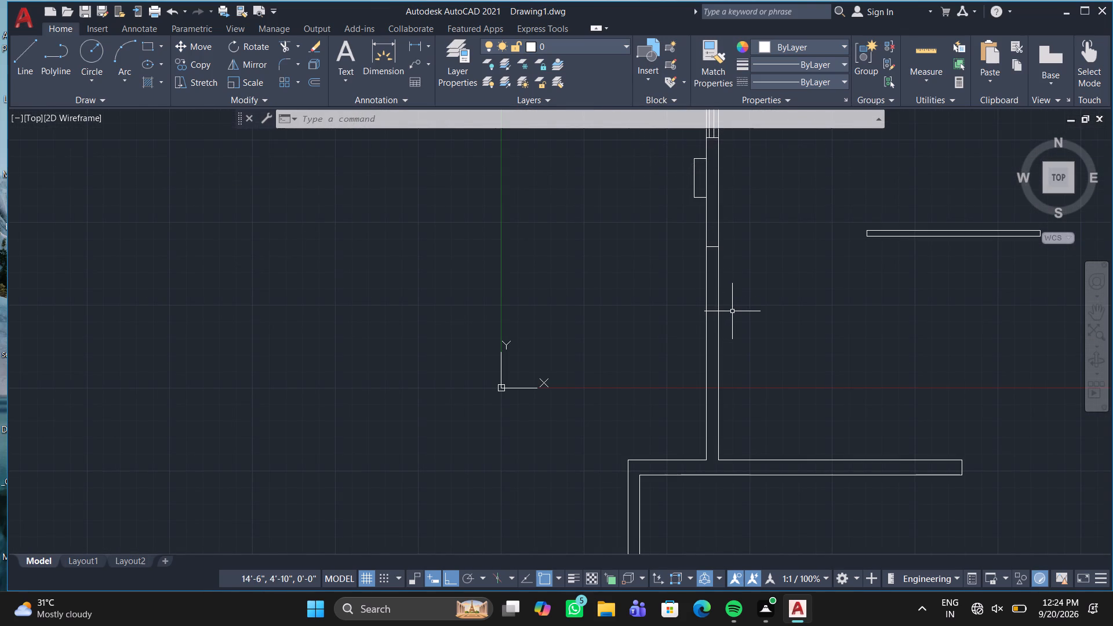
scroll(716, 248, "up", 2)
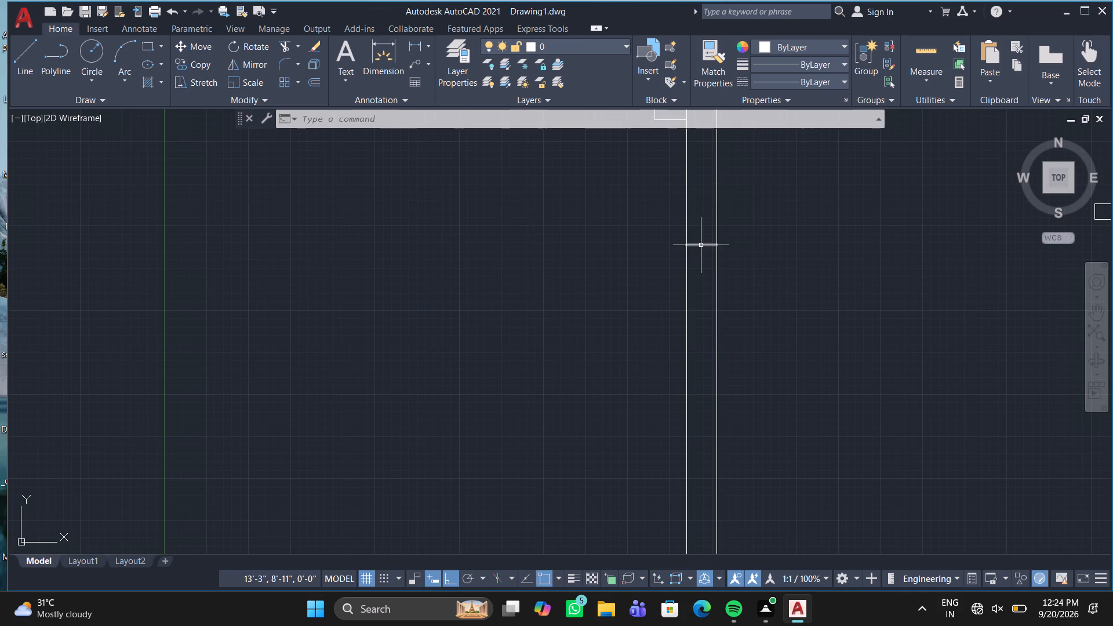
left_click(701, 245)
left_click(701, 245)
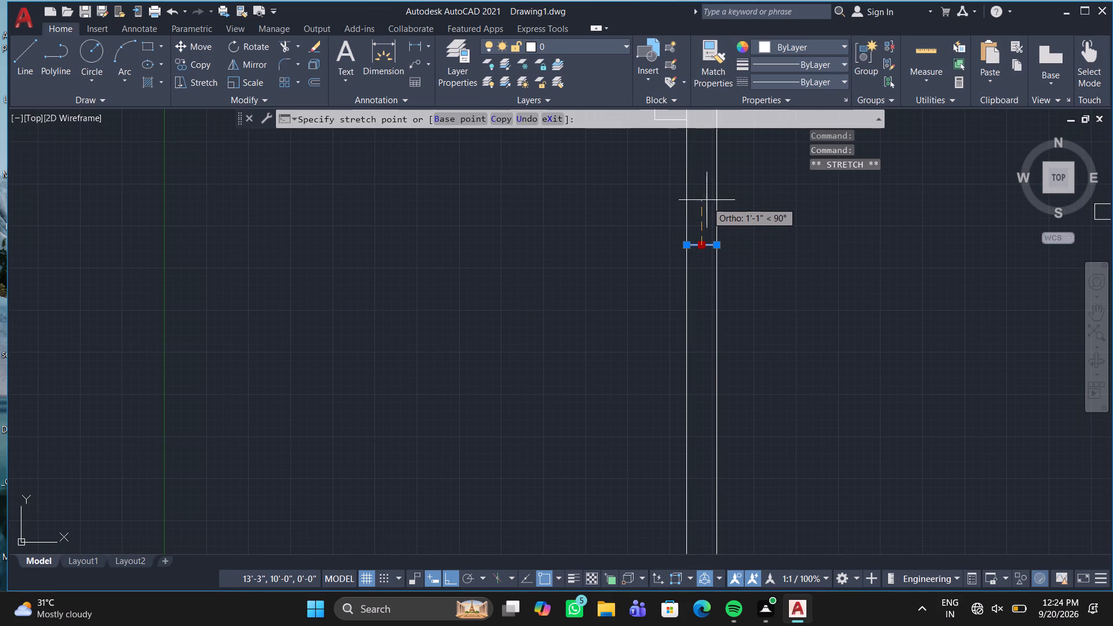
left_click(705, 184)
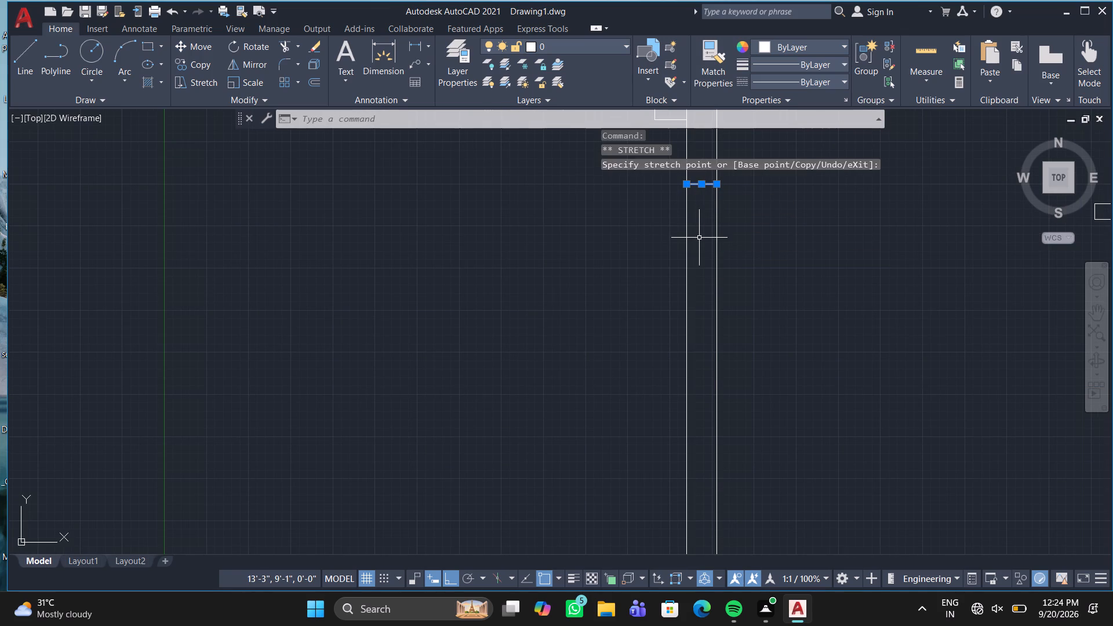
scroll(700, 248, "down", 1)
key("grave")
key("Escape")
Draw a window in the left wall below the projecting box, with an end line about 4'-6" below the cross line and two lengthwise lines between.
middle_click_drag(700, 250, 692, 297)
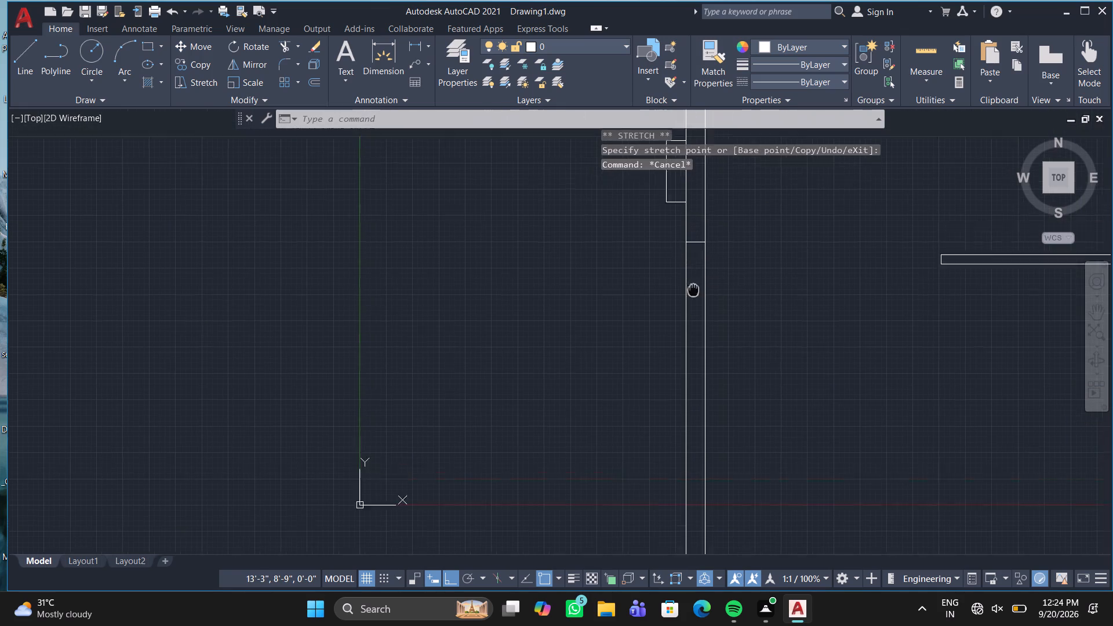
middle_click_drag(692, 297, 674, 359)
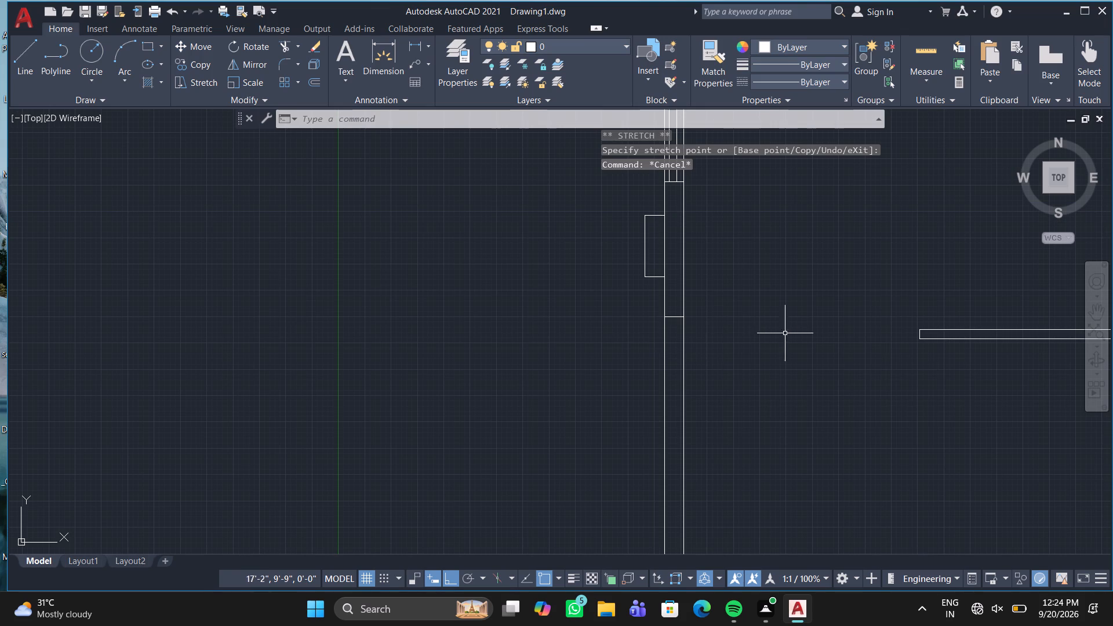
key("l")
key("Return")
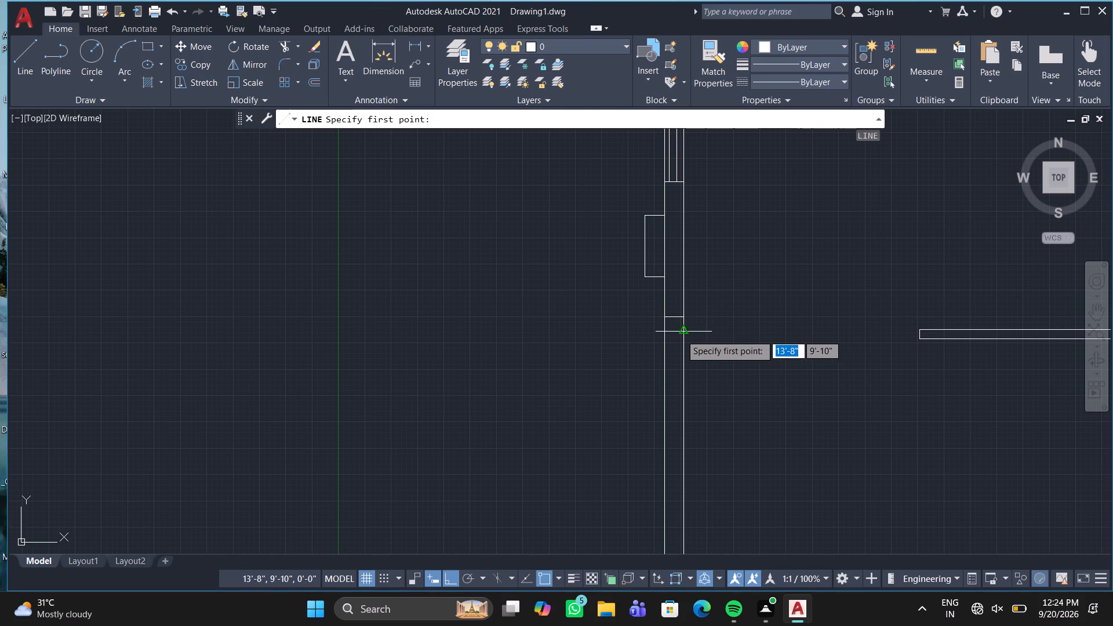
left_click(662, 431)
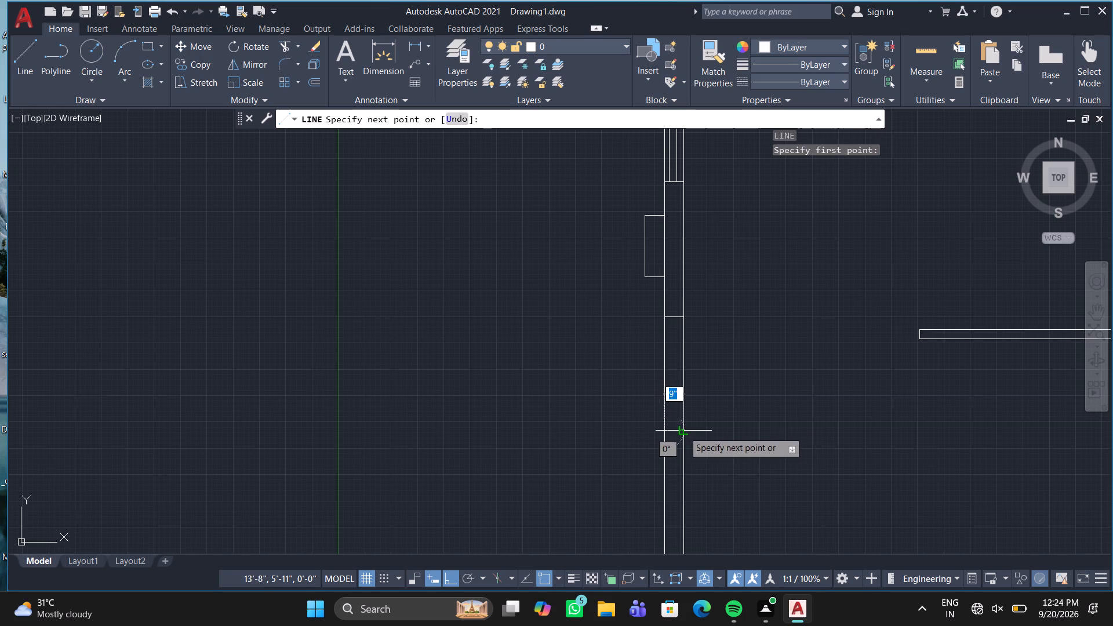
left_click(683, 431)
scroll(683, 431, "up", 2)
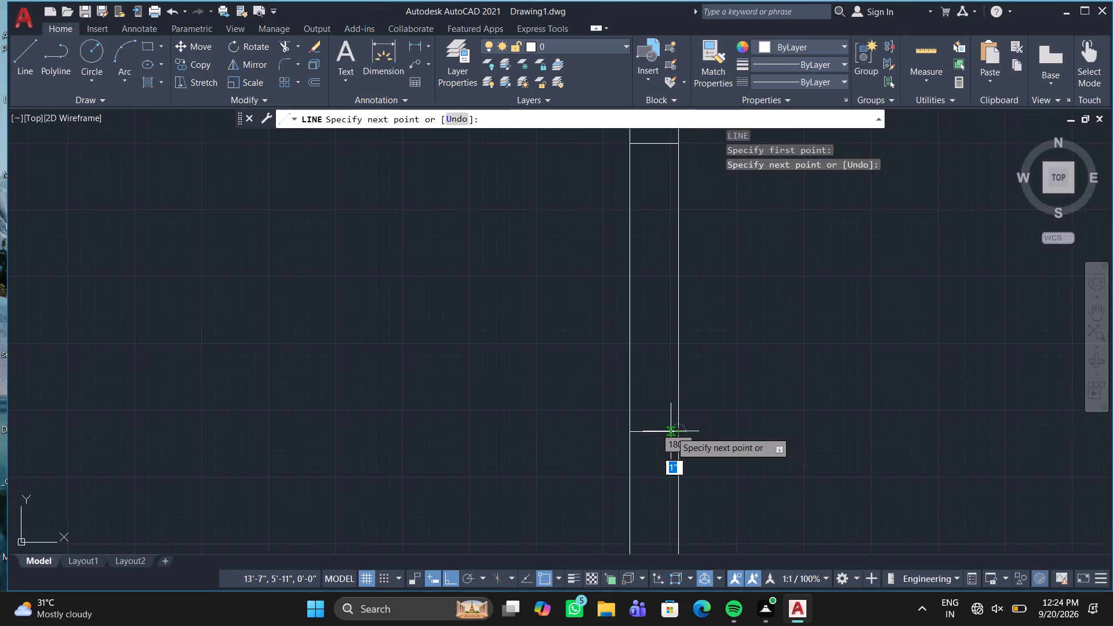
left_click(664, 431)
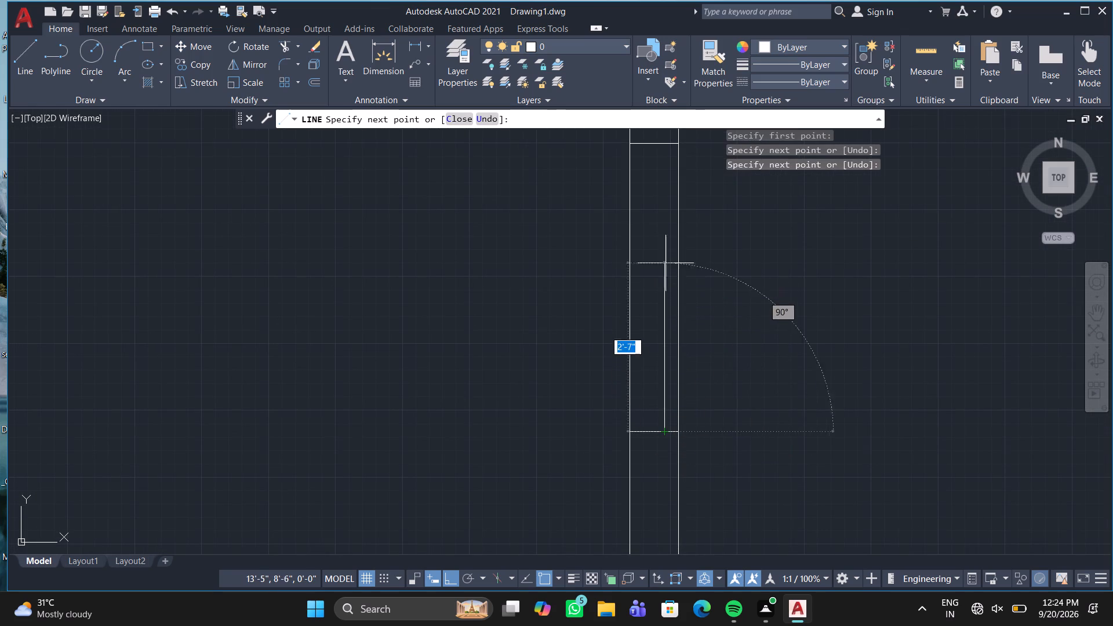
middle_click_drag(660, 240, 640, 331)
left_click(644, 233)
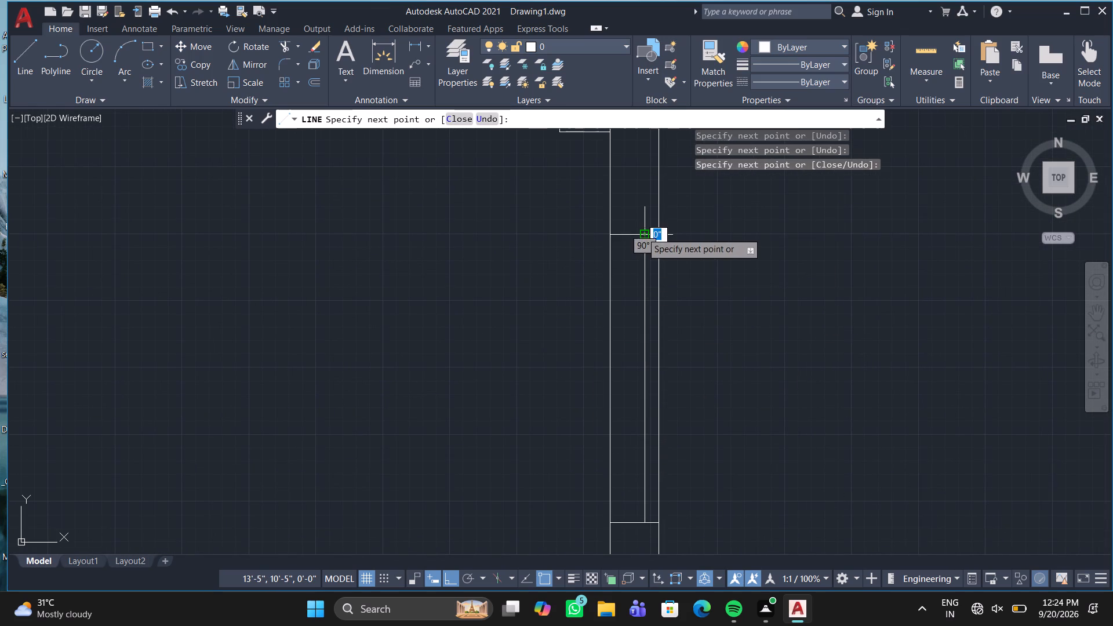
left_click(625, 232)
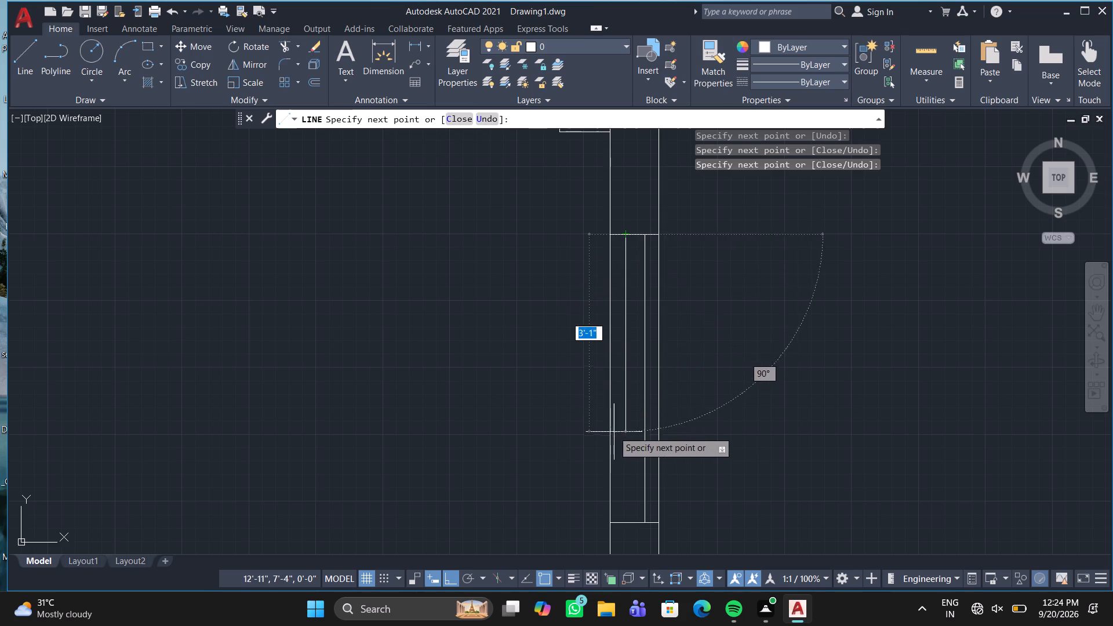
left_click(625, 522)
key("Escape")
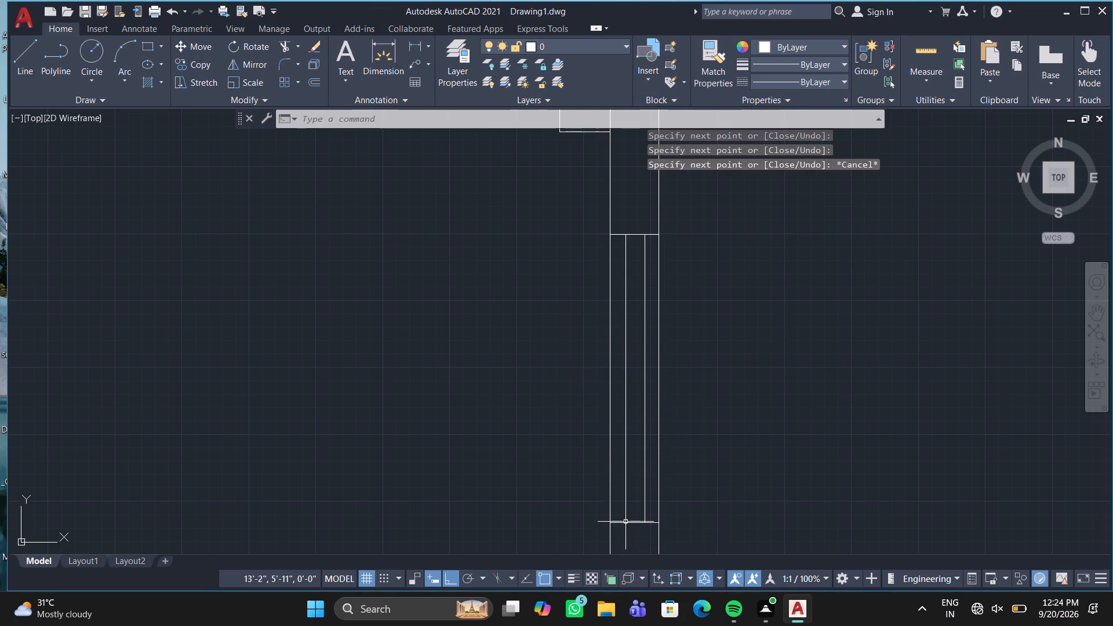
Outline another window at the left wall's lower end, closing the wall at the horizontal wall and adding a cross line about 5'-7" above.
scroll(625, 523, "down", 2)
middle_click_drag(626, 523, 644, 370)
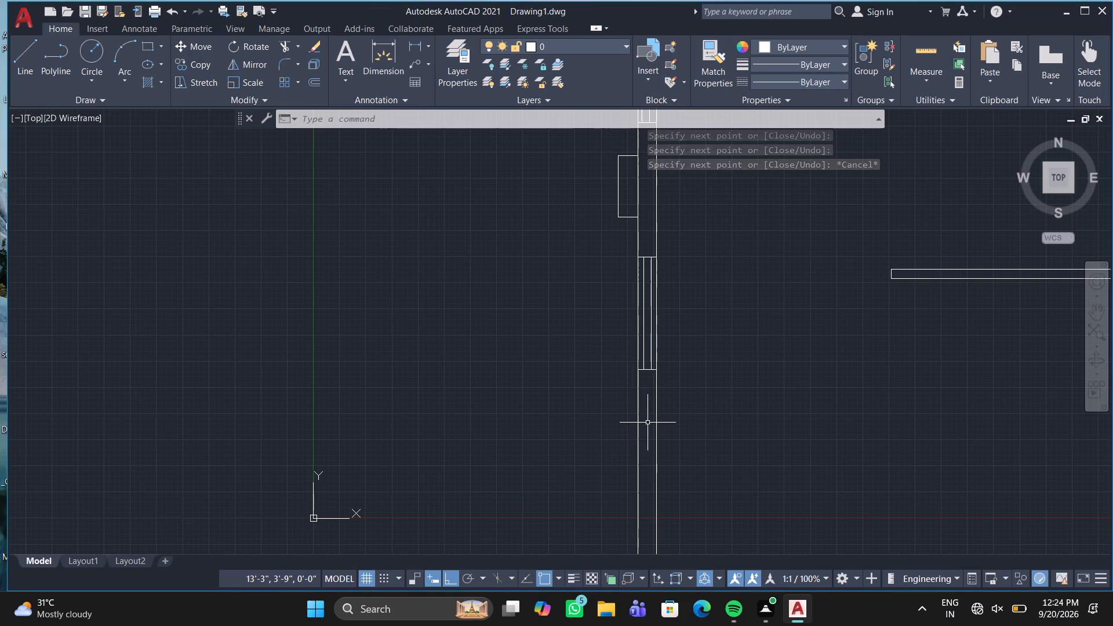
middle_click_drag(648, 422, 679, 233)
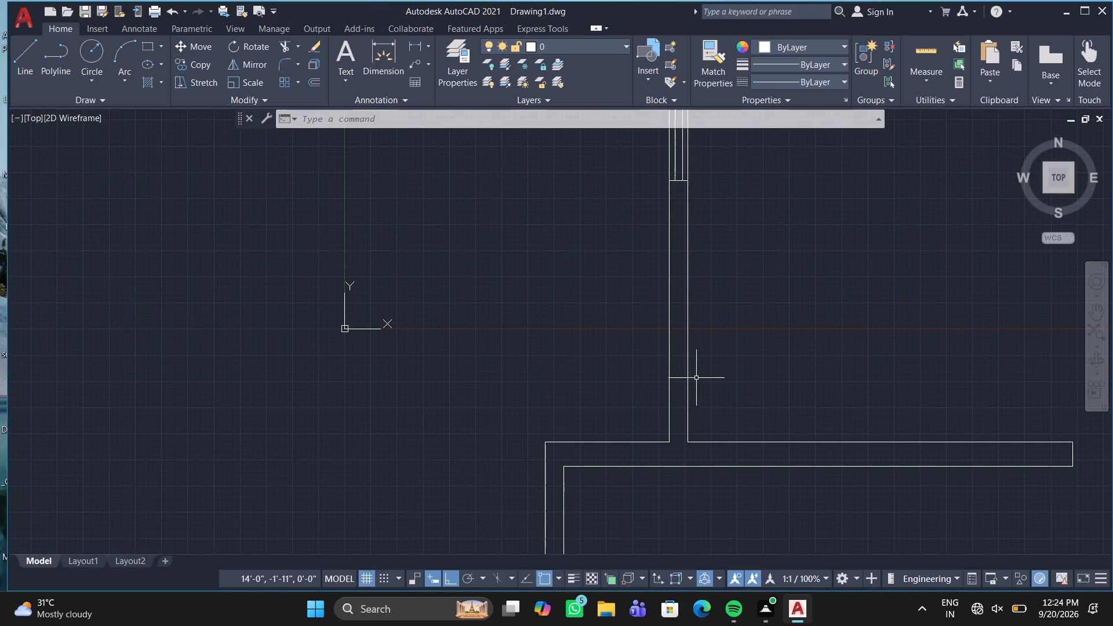
key("l")
key("Return")
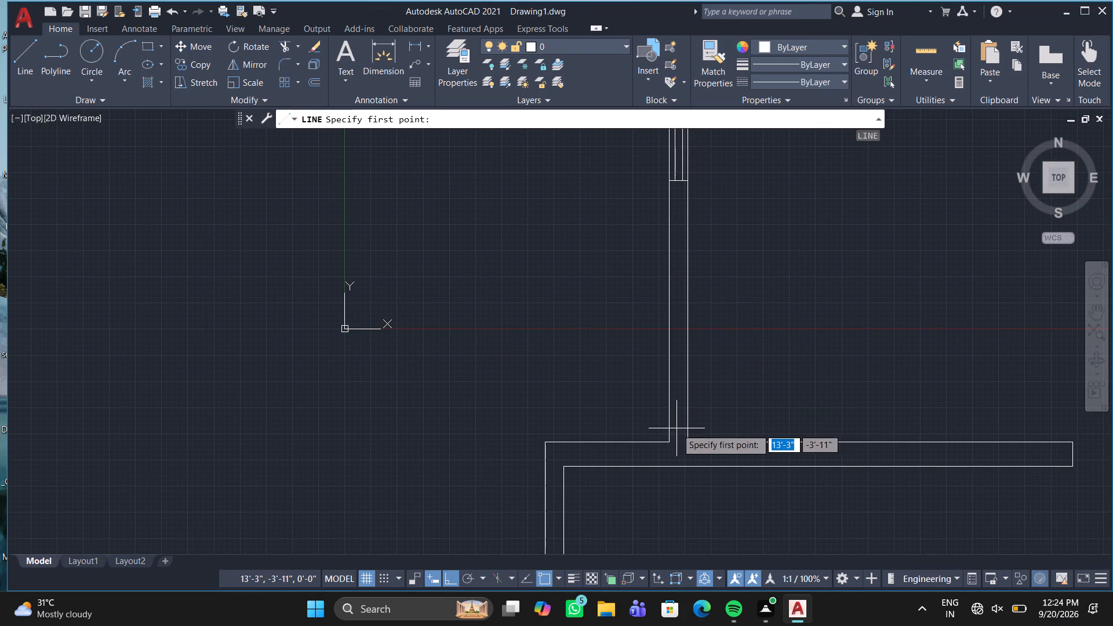
left_click(683, 443)
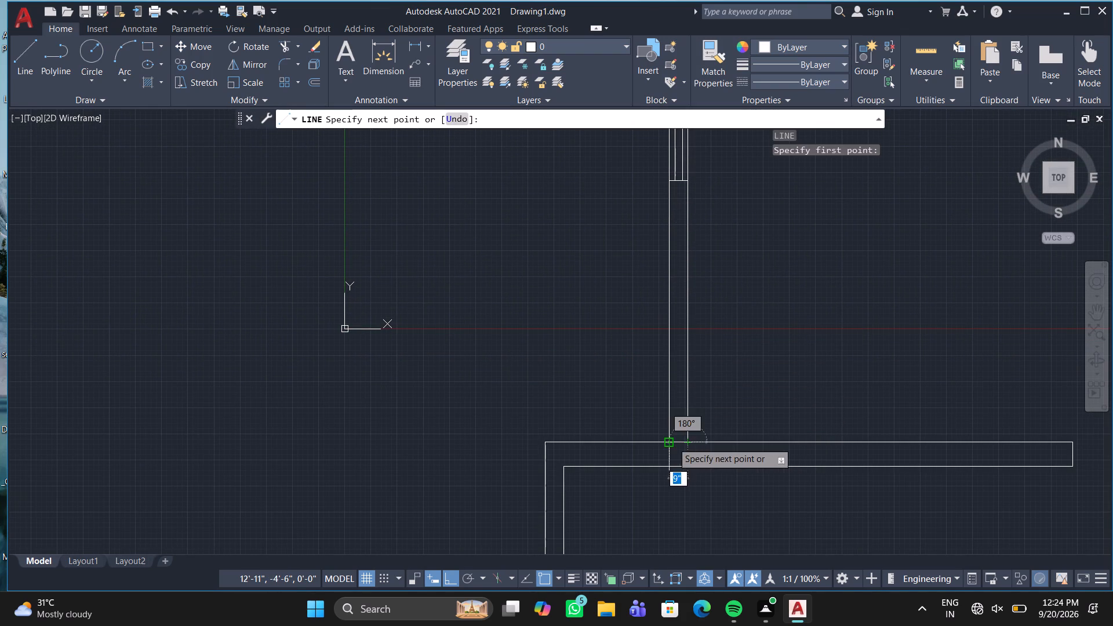
left_click(672, 442)
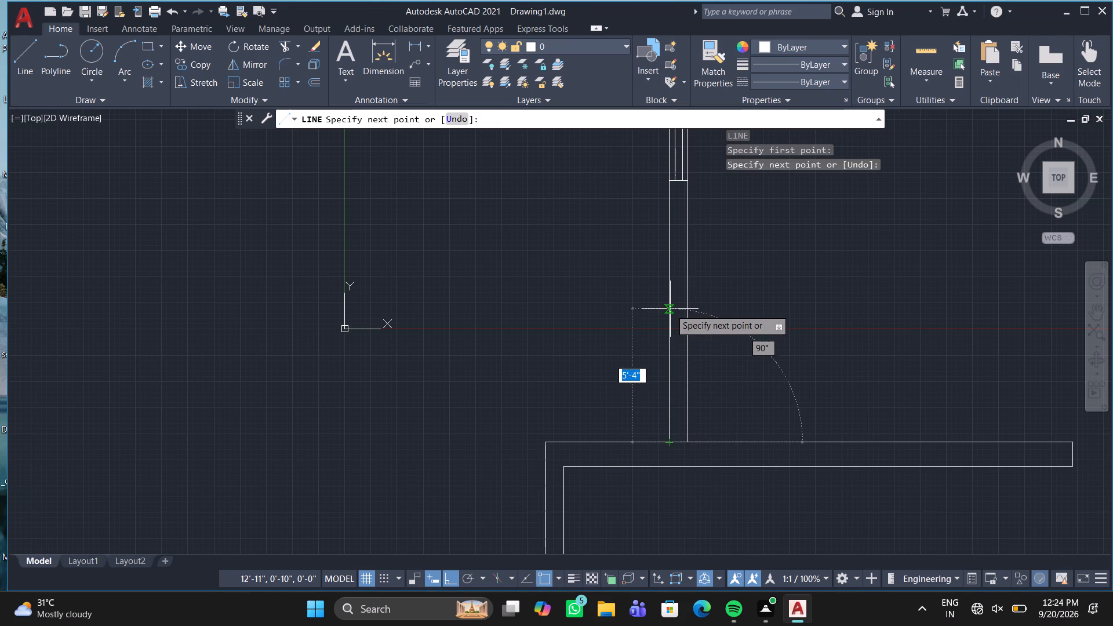
left_click(670, 302)
left_click(688, 301)
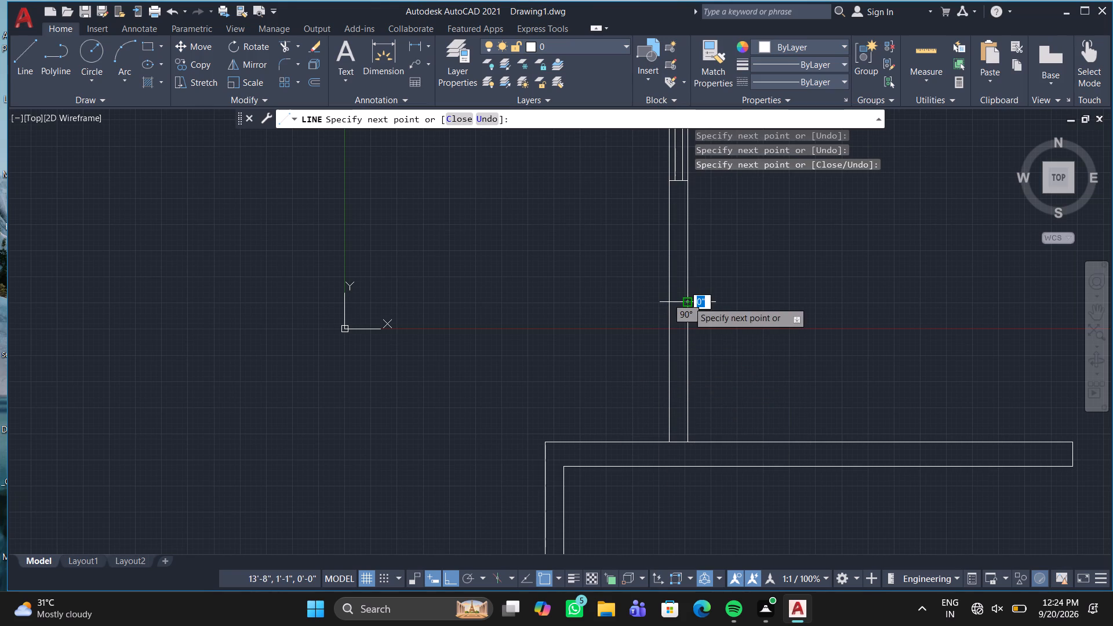
Draw a lengthwise line inside the lowest window outline, about 3" from the wall's inner face, running from the upper cross line to the horizontal wall.
scroll(688, 301, "up", 3)
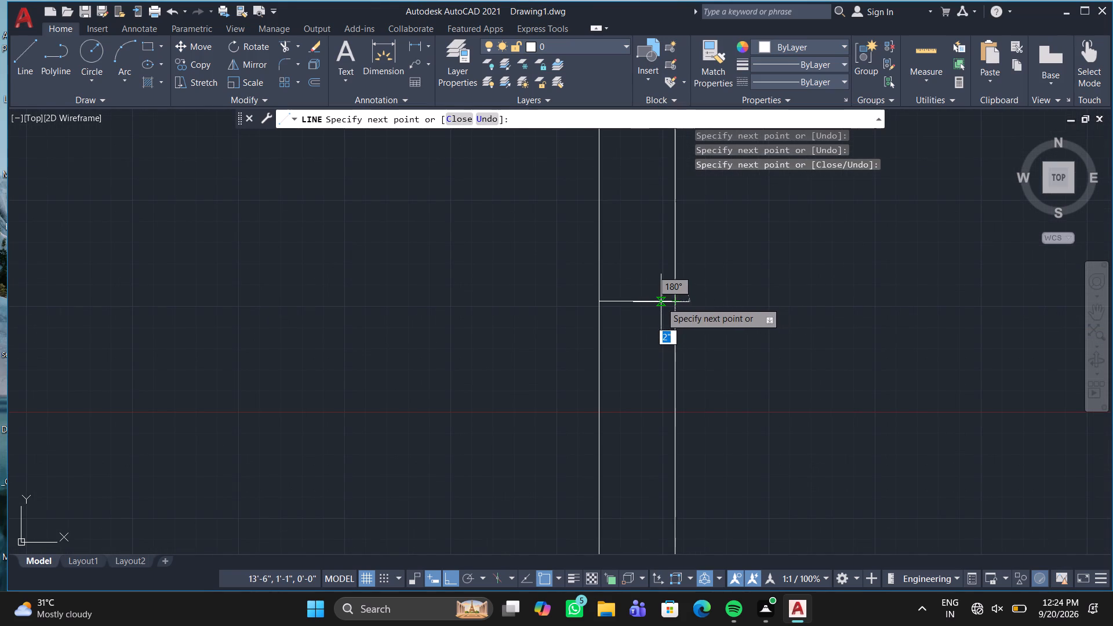
left_click(661, 302)
scroll(632, 405, "down", 1)
middle_click_drag(632, 405, 688, 188)
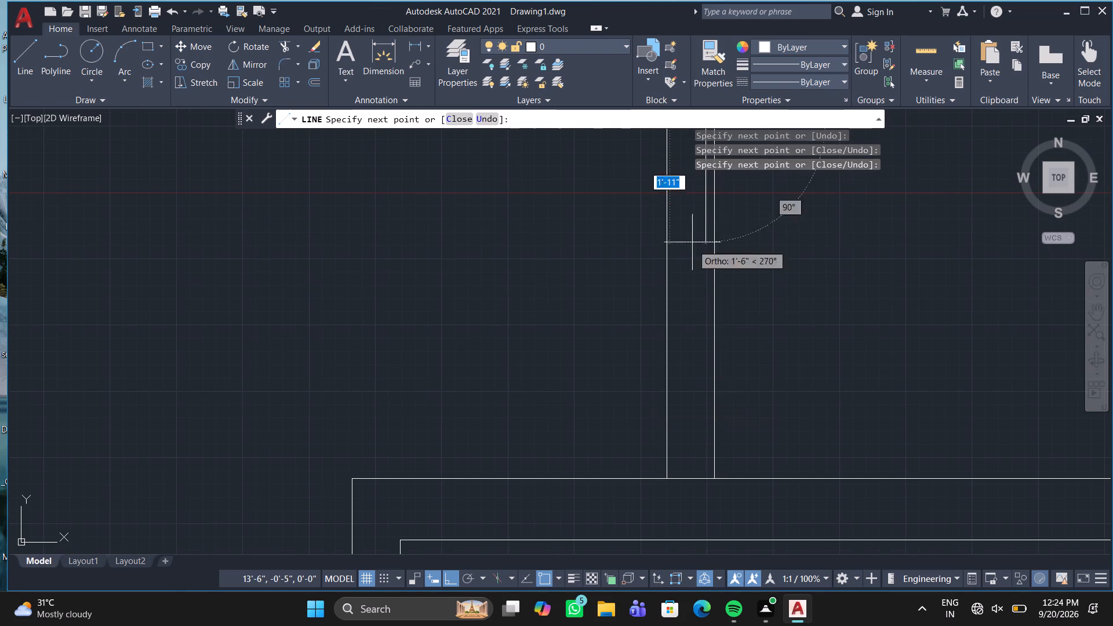
middle_click_drag(699, 274, 637, 429)
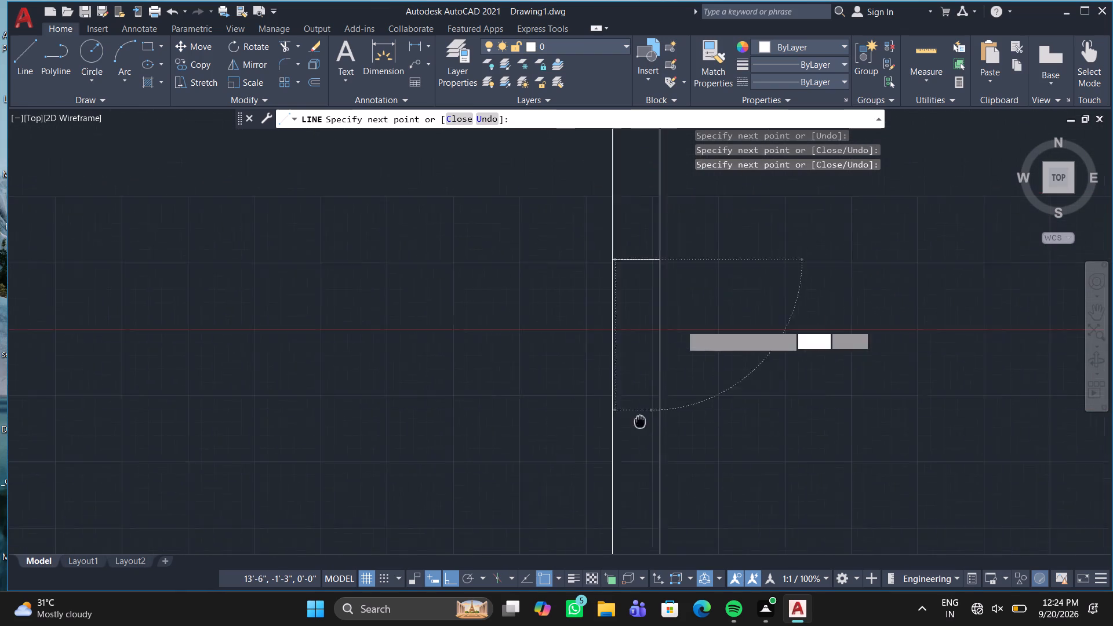
middle_click_drag(637, 429, 610, 519)
scroll(621, 351, "up", 2)
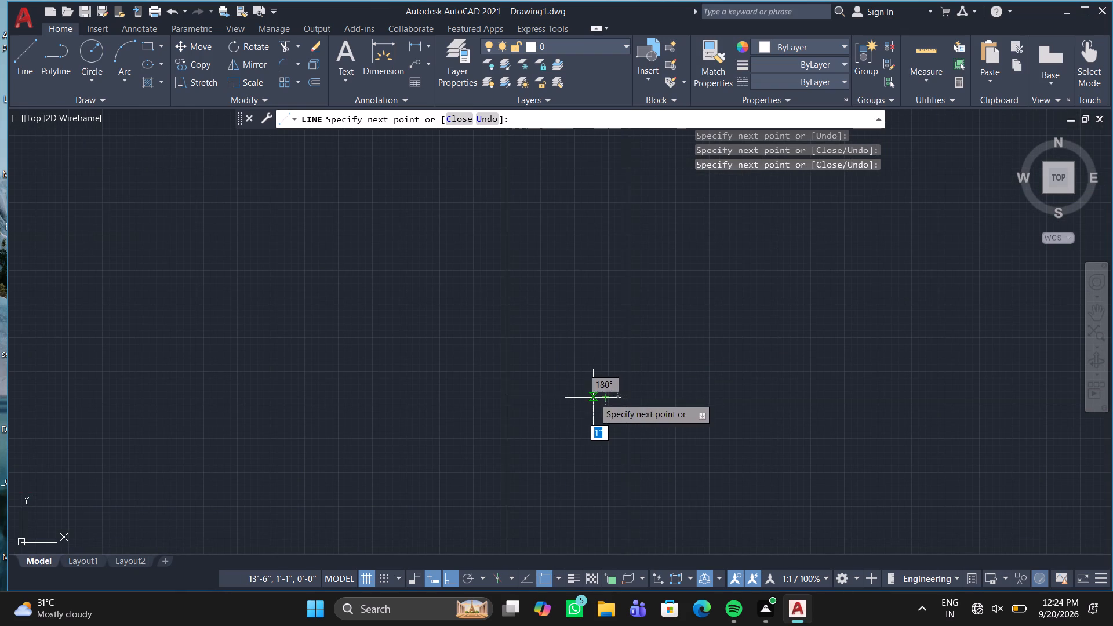
left_click(592, 398)
scroll(577, 465, "down", 1)
middle_click_drag(579, 463, 666, 158)
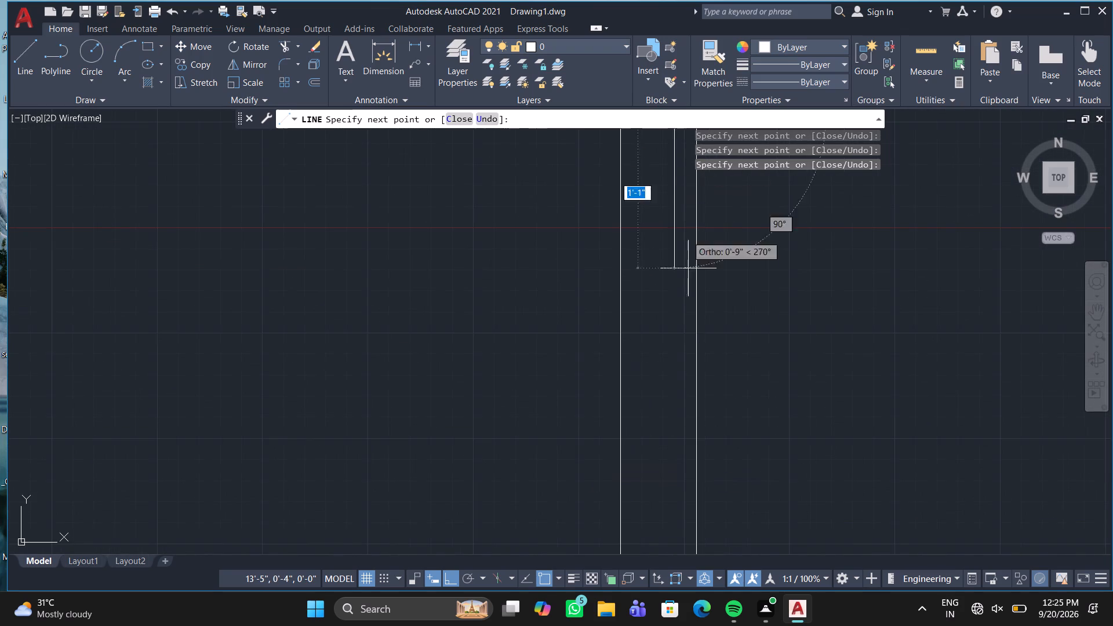
scroll(686, 437, "down", 1)
middle_click_drag(686, 437, 725, 233)
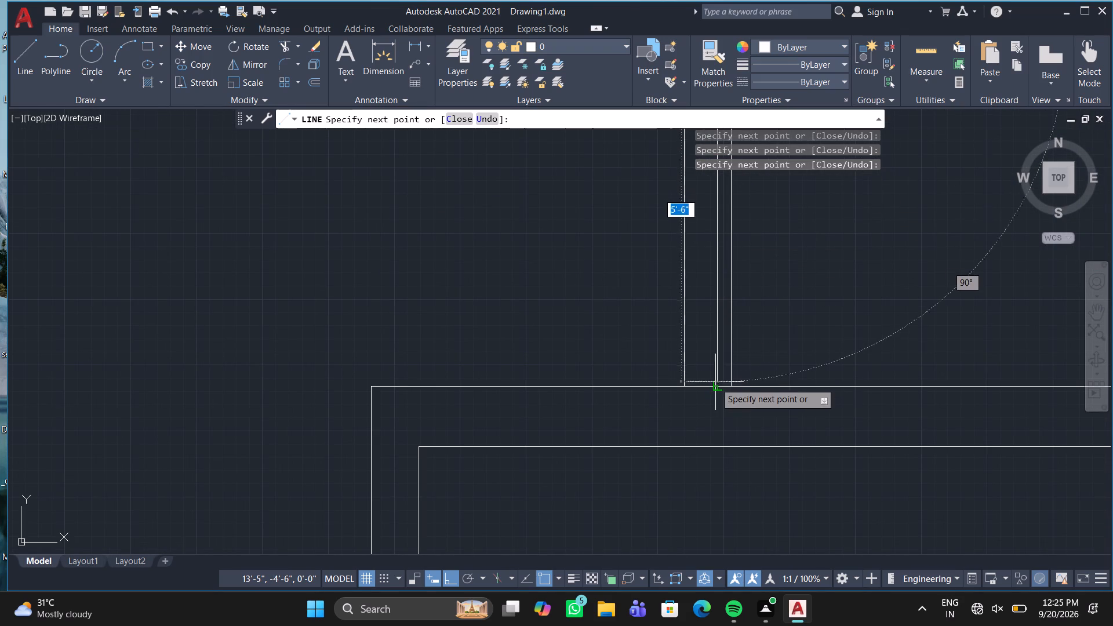
left_click(715, 386)
Draw the second lengthwise line inside the lowest window outline, about 3" from the wall's outer face, running up to the cross line.
left_click(696, 388)
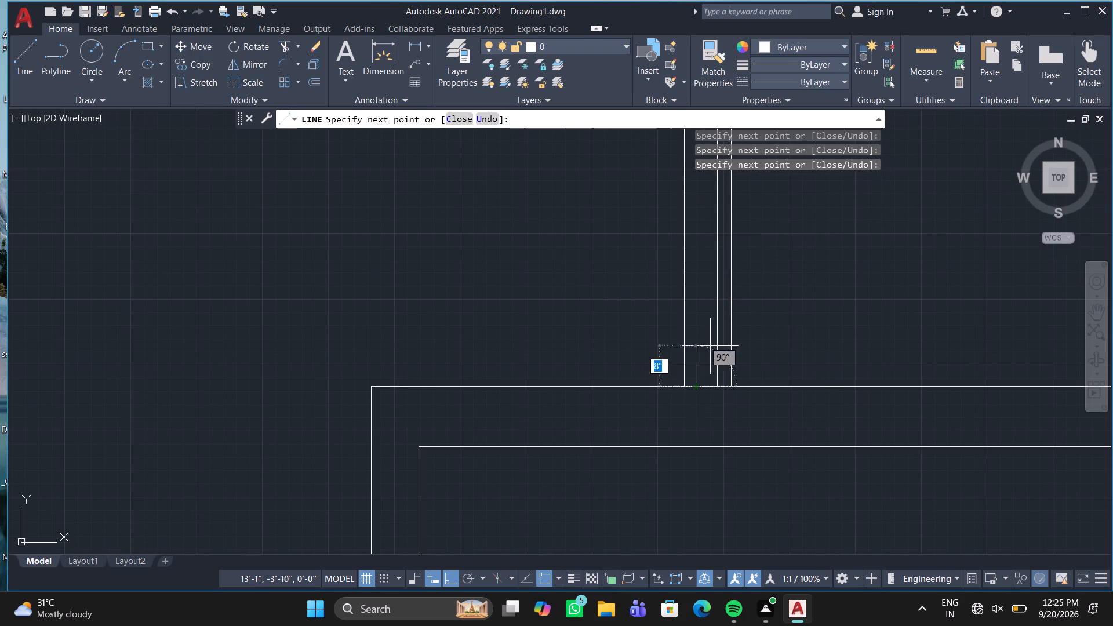
scroll(693, 393, "up", 4)
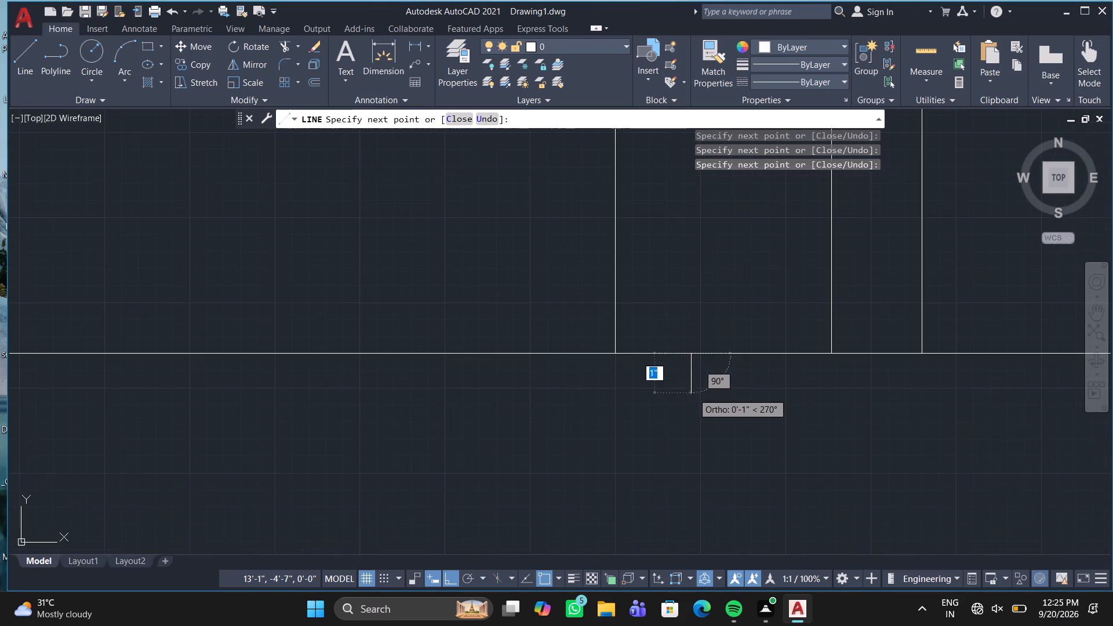
left_click(726, 357)
middle_click_drag(732, 293, 700, 380)
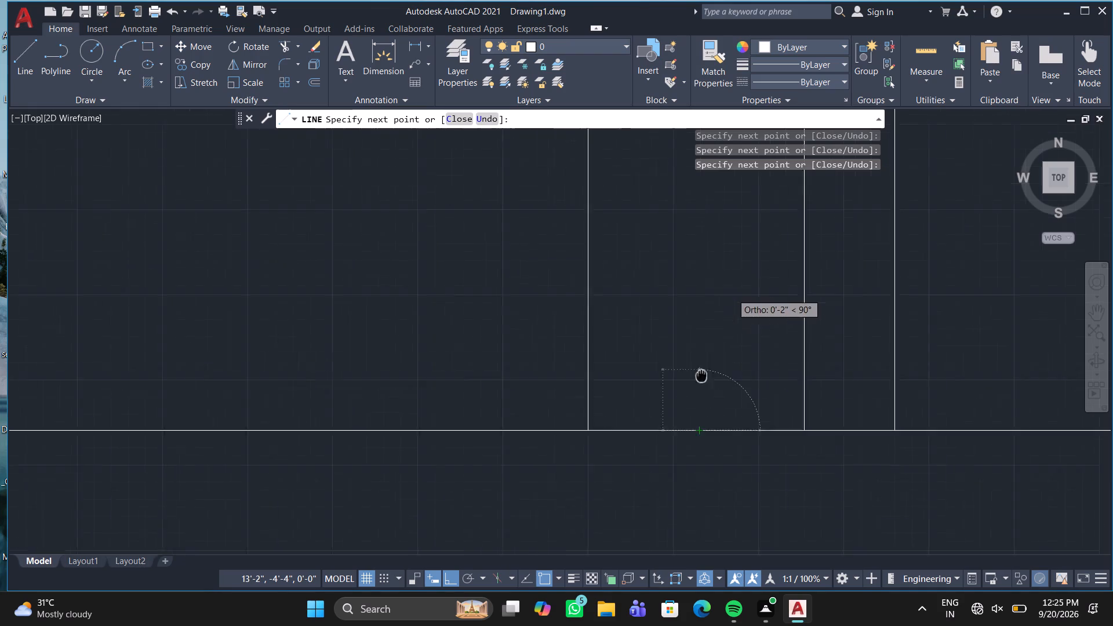
middle_click_drag(700, 380, 631, 547)
scroll(630, 549, "down", 3)
middle_click_drag(631, 189, 585, 346)
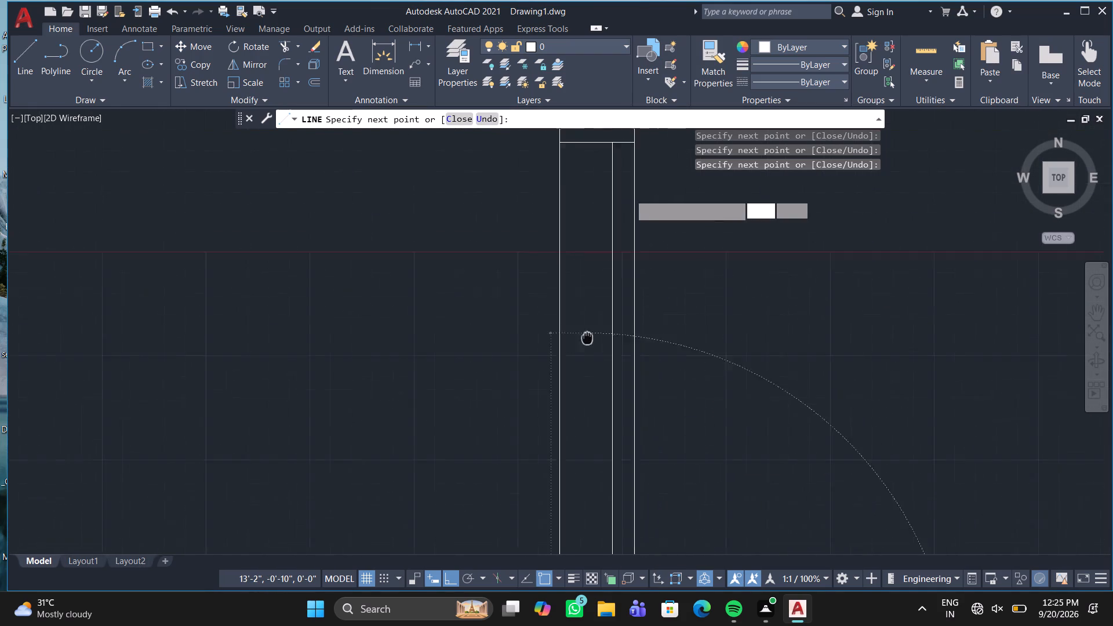
middle_click_drag(585, 346, 544, 486)
scroll(539, 362, "up", 1)
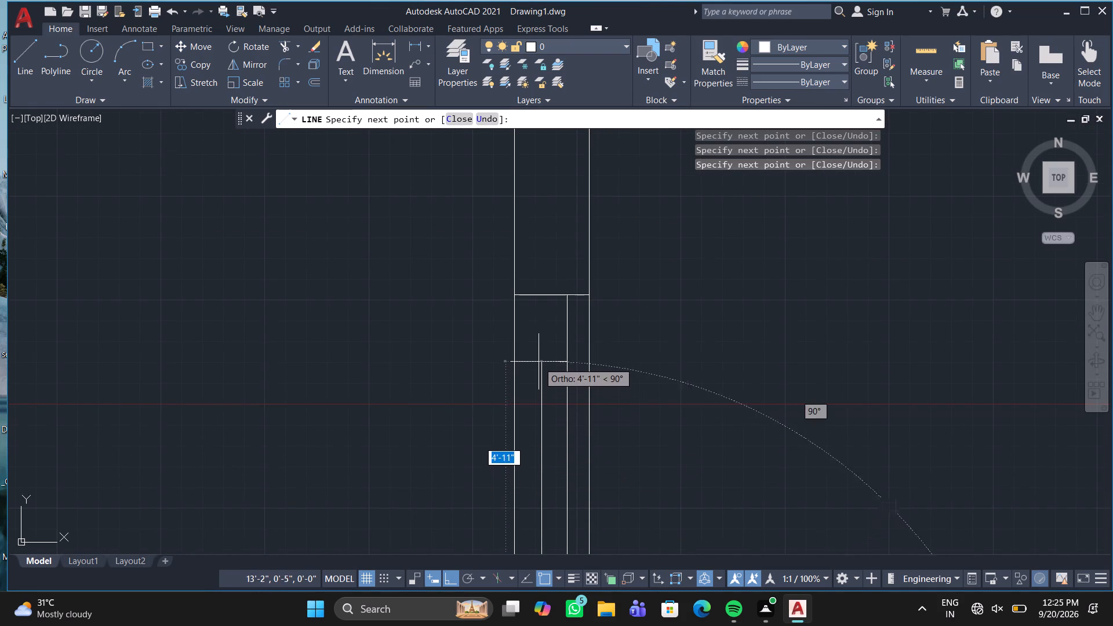
left_click(543, 259)
key("Escape")
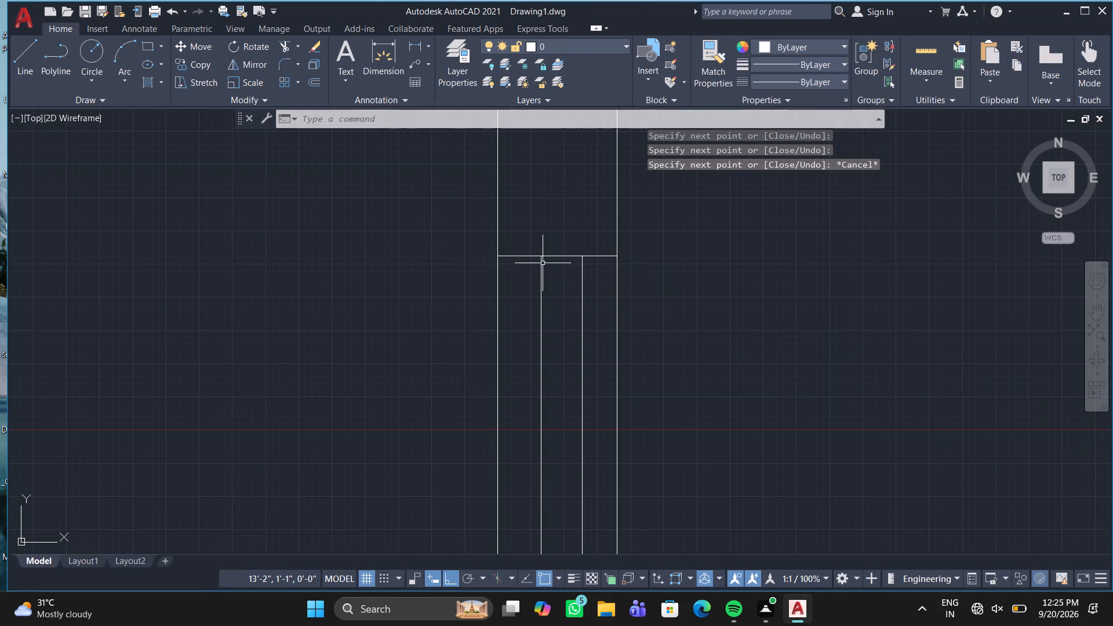
Outline a window in the horizontal wall from its inner corner, with lines across the wall about 3'-5" apart joined along the outer face.
scroll(544, 306, "down", 4)
middle_click_drag(548, 337, 595, 177)
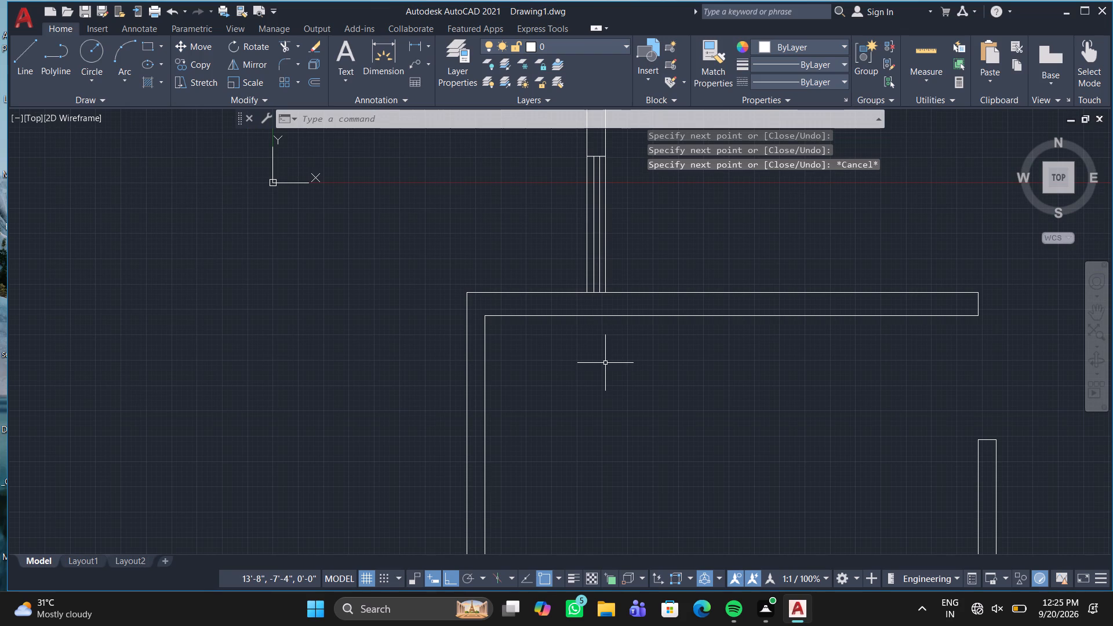
key("l")
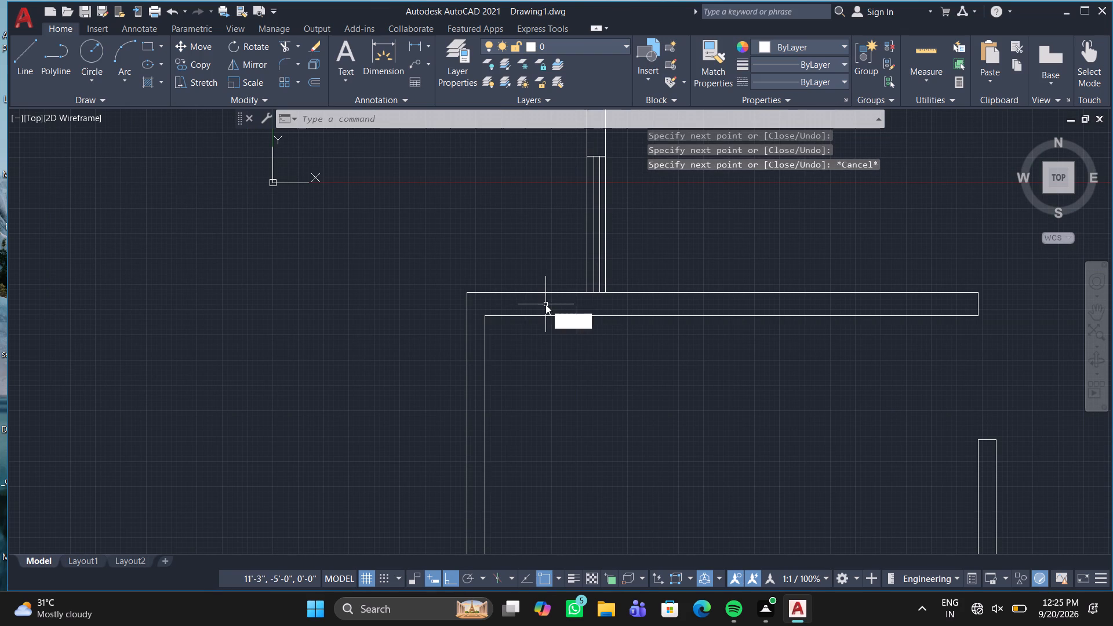
key("Return")
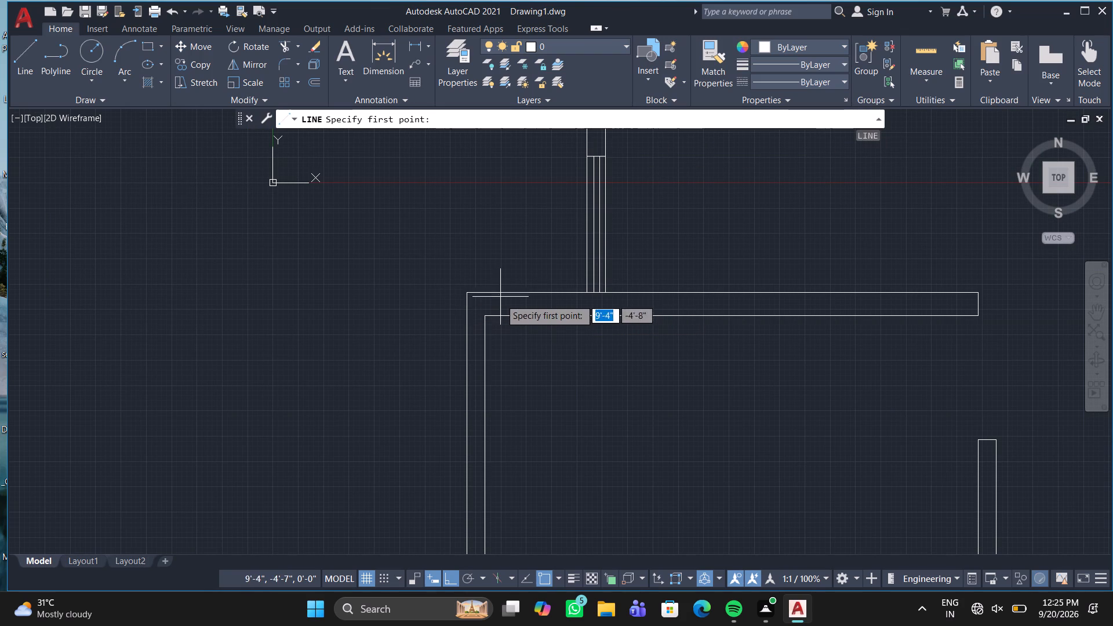
left_click(486, 315)
left_click(488, 296)
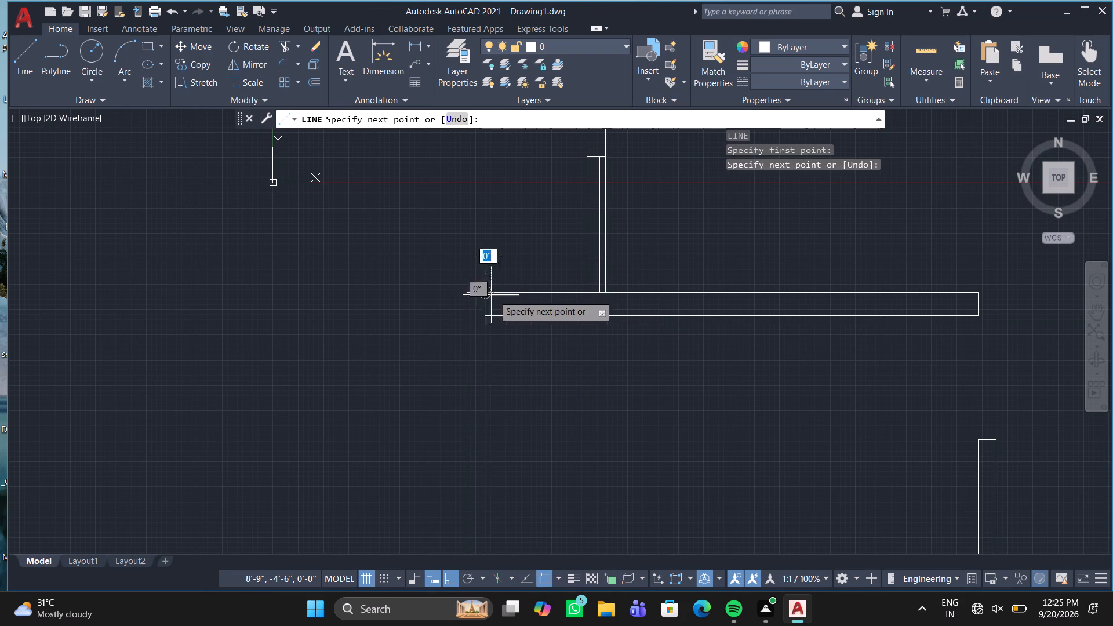
left_click(568, 297)
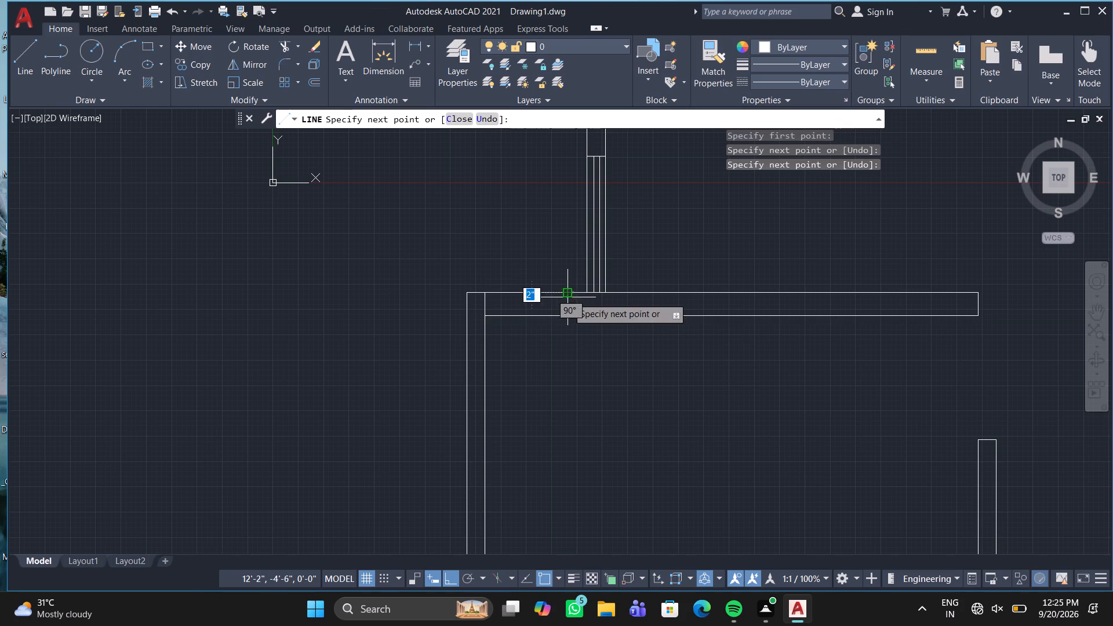
left_click(563, 316)
Draw two lengthwise lines inside the 3'-5" window outline in the horizontal wall, spanning between its end lines.
scroll(563, 316, "up", 3)
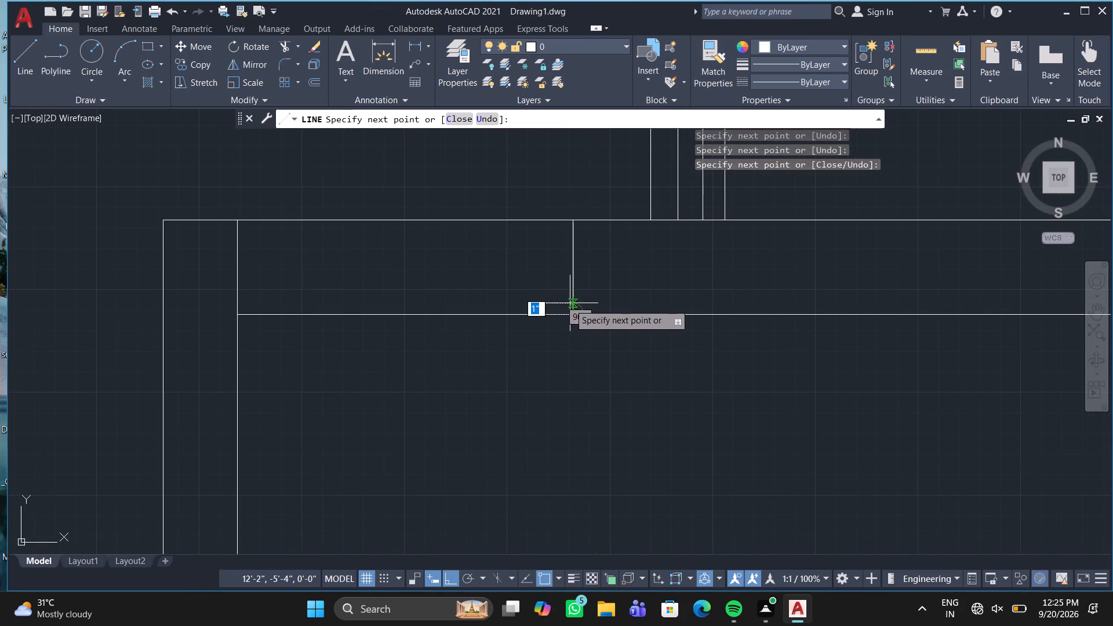
left_click(573, 297)
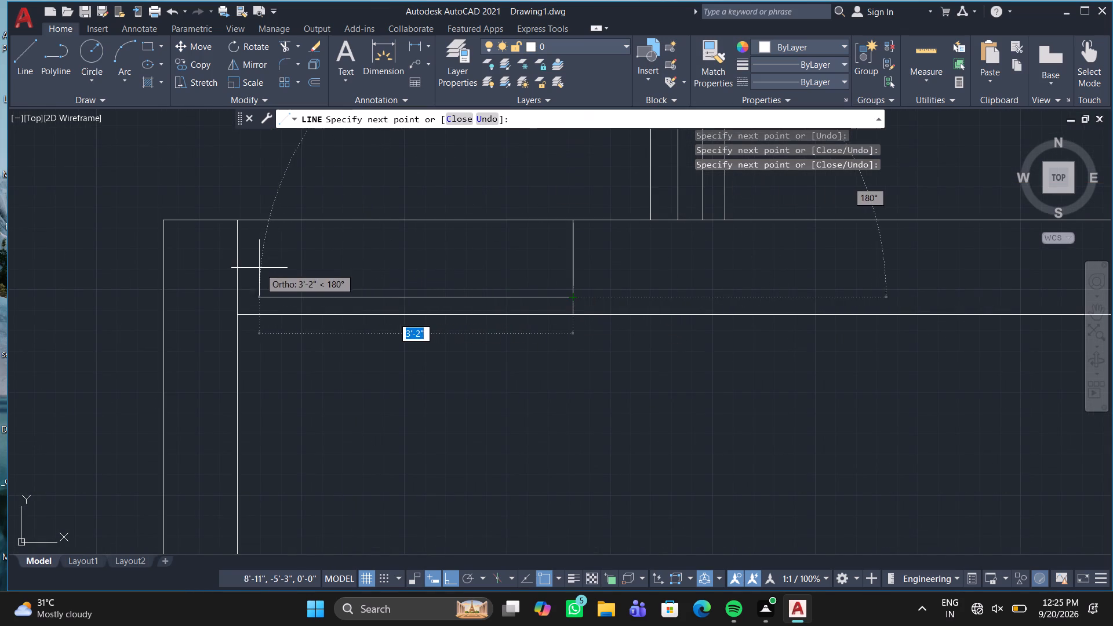
left_click(571, 282)
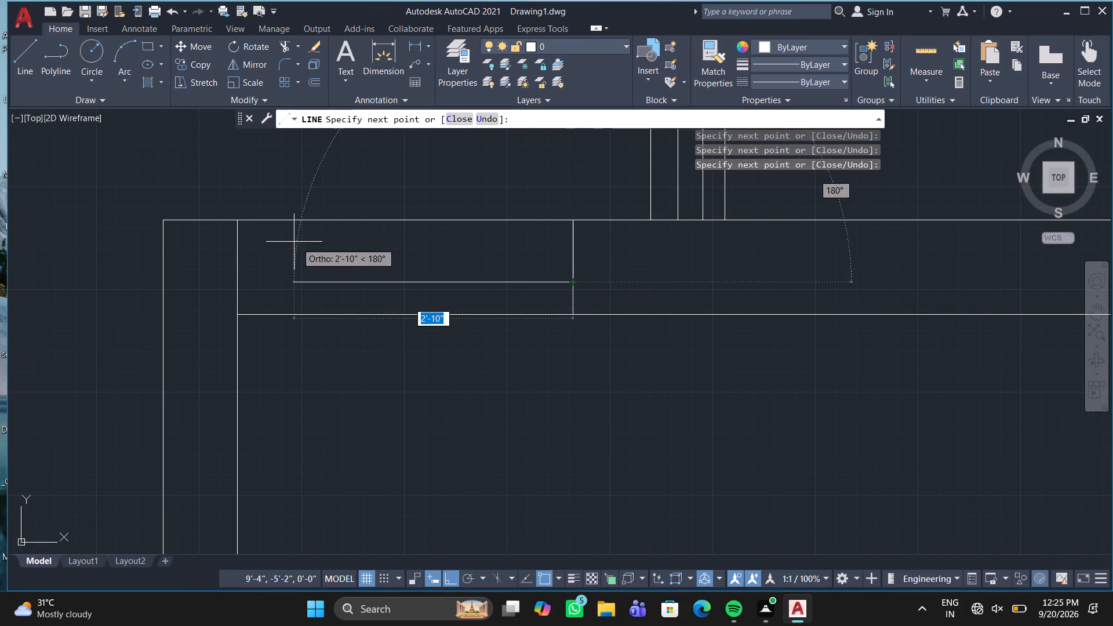
left_click(235, 280)
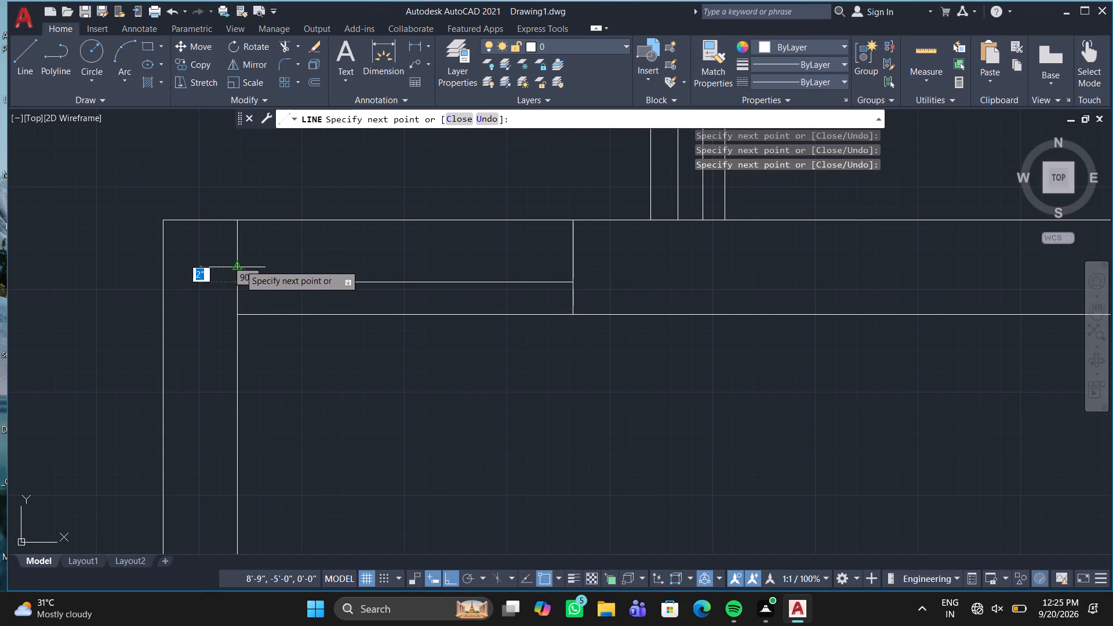
left_click(245, 247)
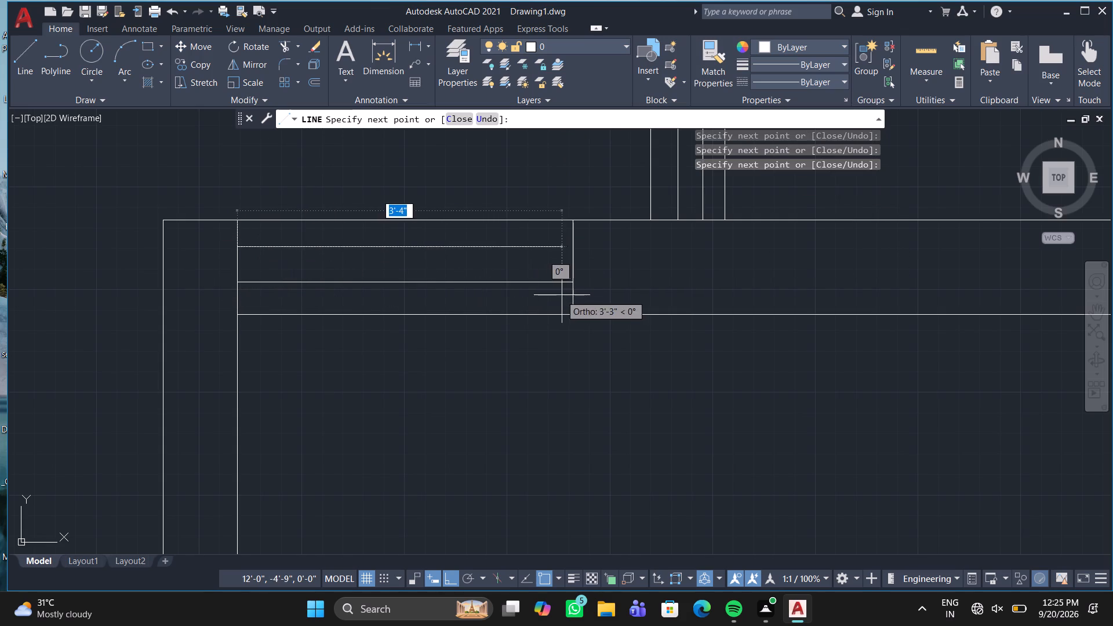
left_click(573, 246)
key("Escape")
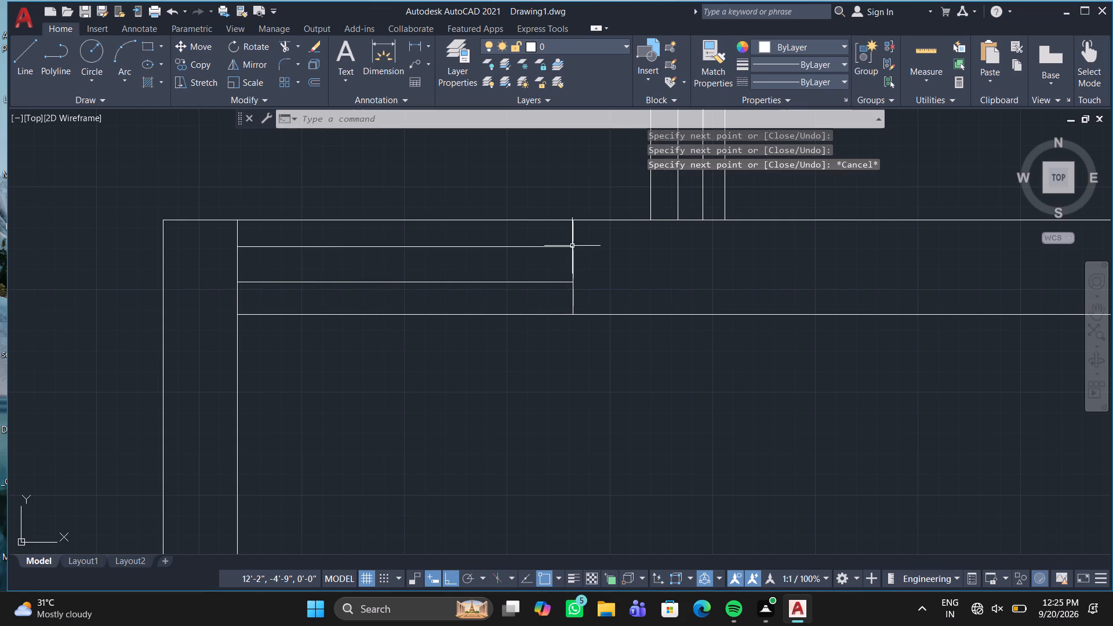
Outline a window about 9'-2" long in the next horizontal wall below, from the room's lower-left inner corner, closing it across the wall.
scroll(550, 352, "down", 2)
middle_click_drag(550, 355, 567, 239)
scroll(572, 230, "down", 1)
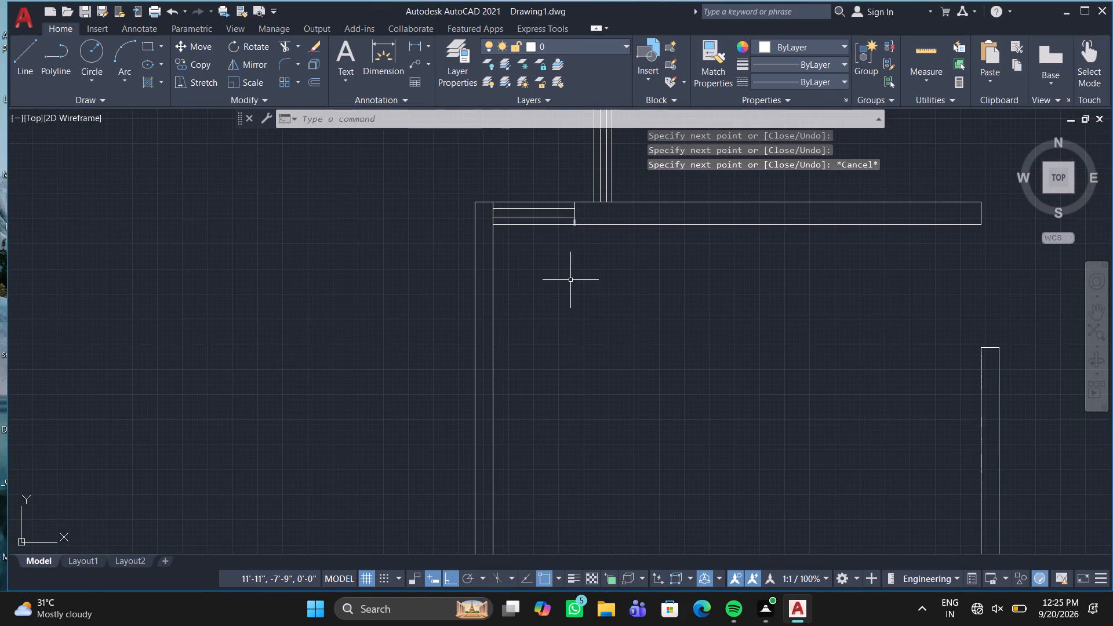
scroll(614, 363, "down", 1)
middle_click_drag(615, 364, 627, 168)
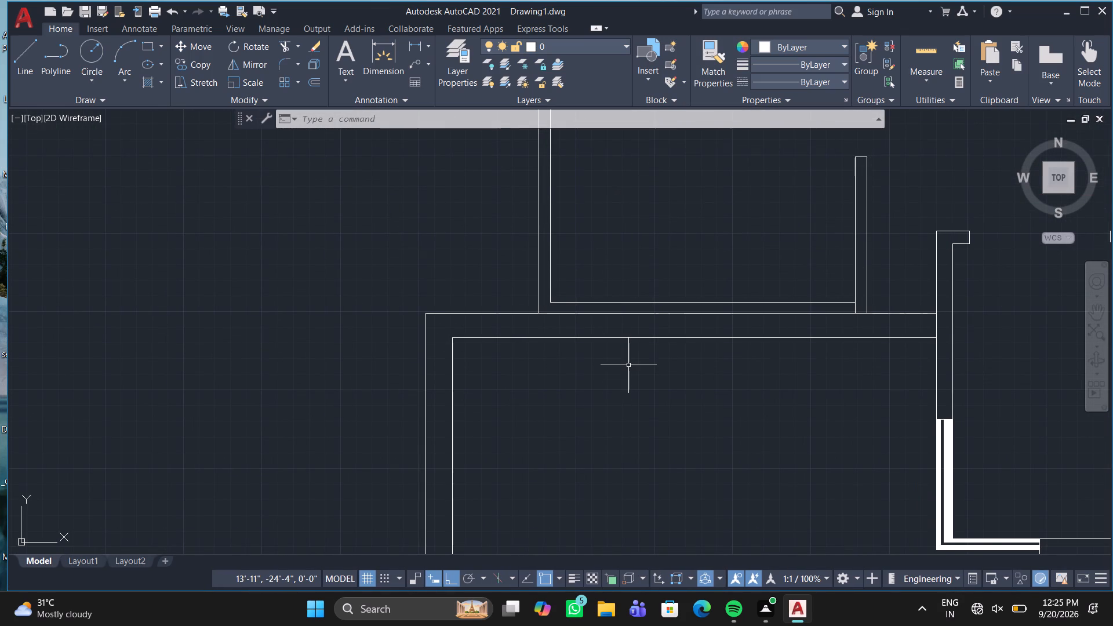
key("l")
key("Return")
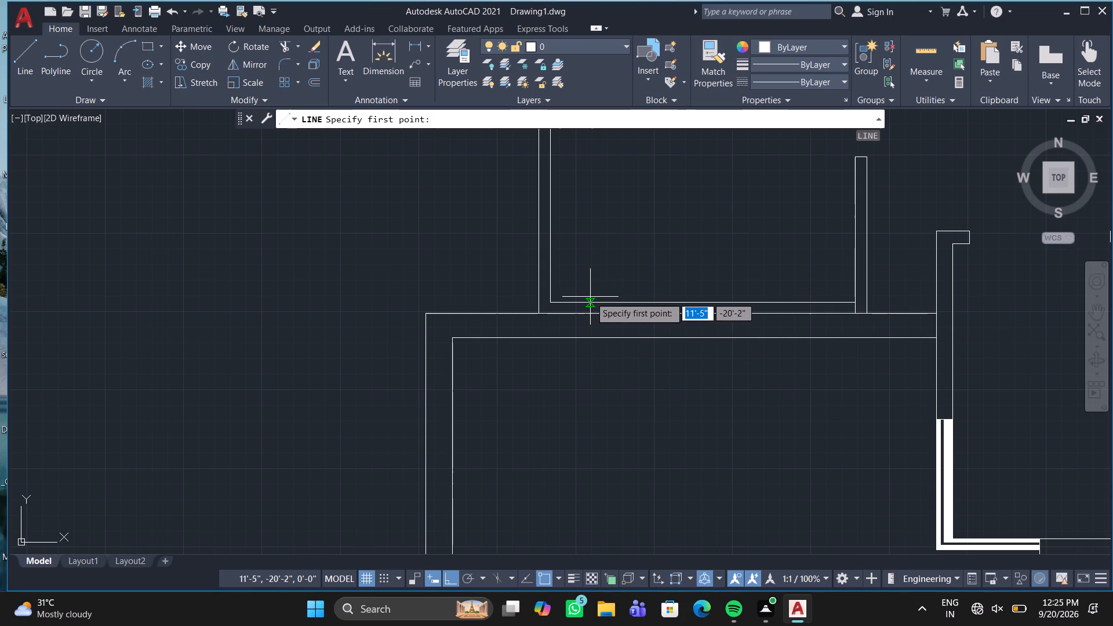
scroll(548, 302, "up", 1)
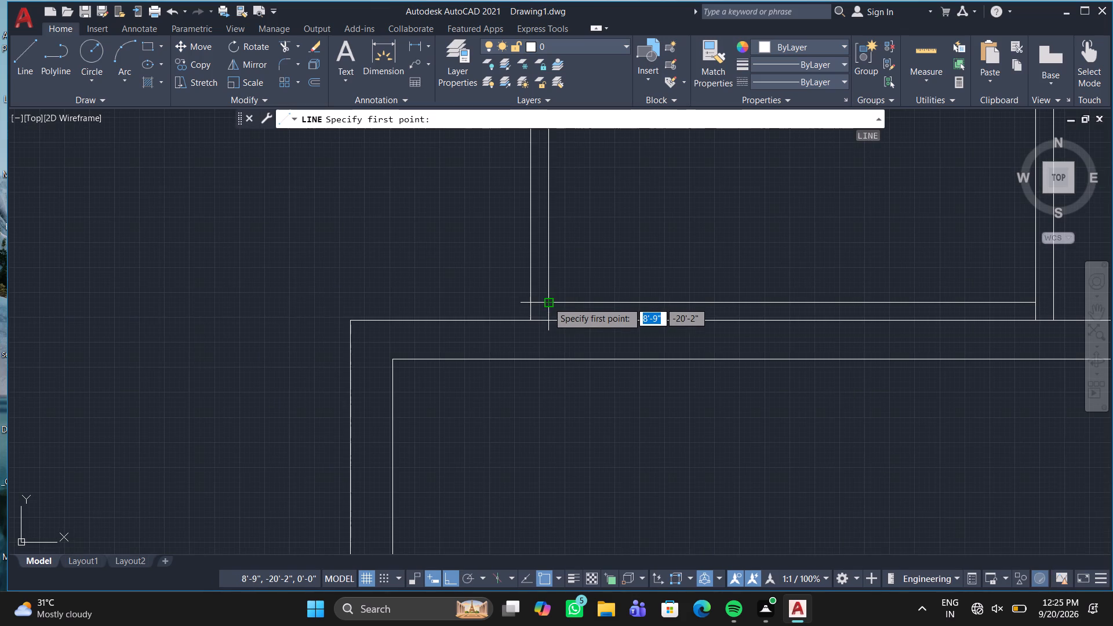
left_click(548, 303)
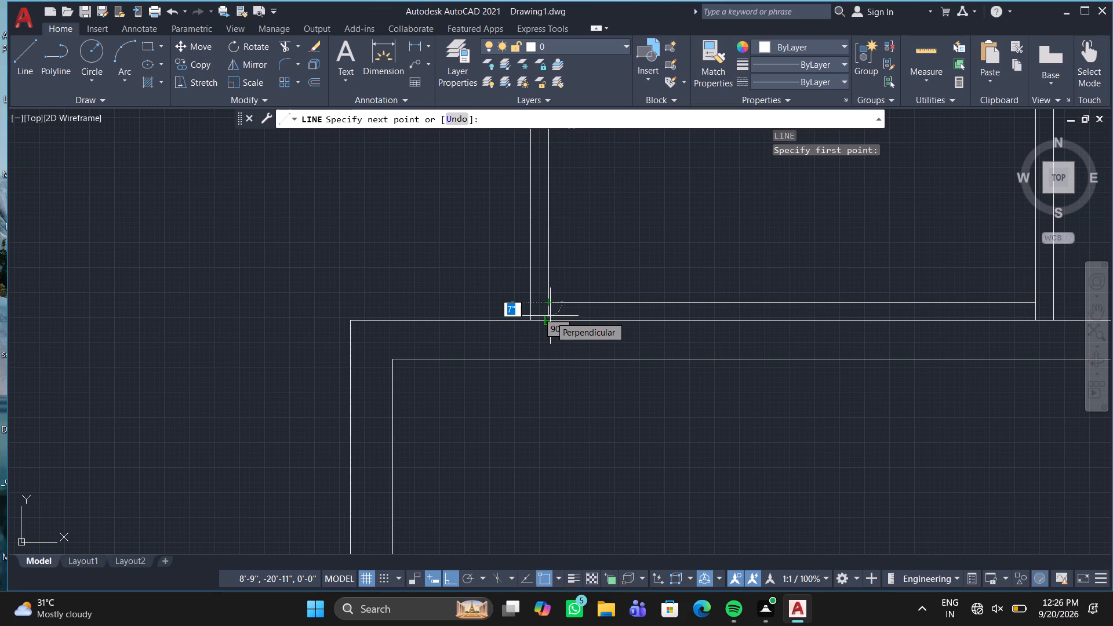
scroll(572, 341, "up", 2)
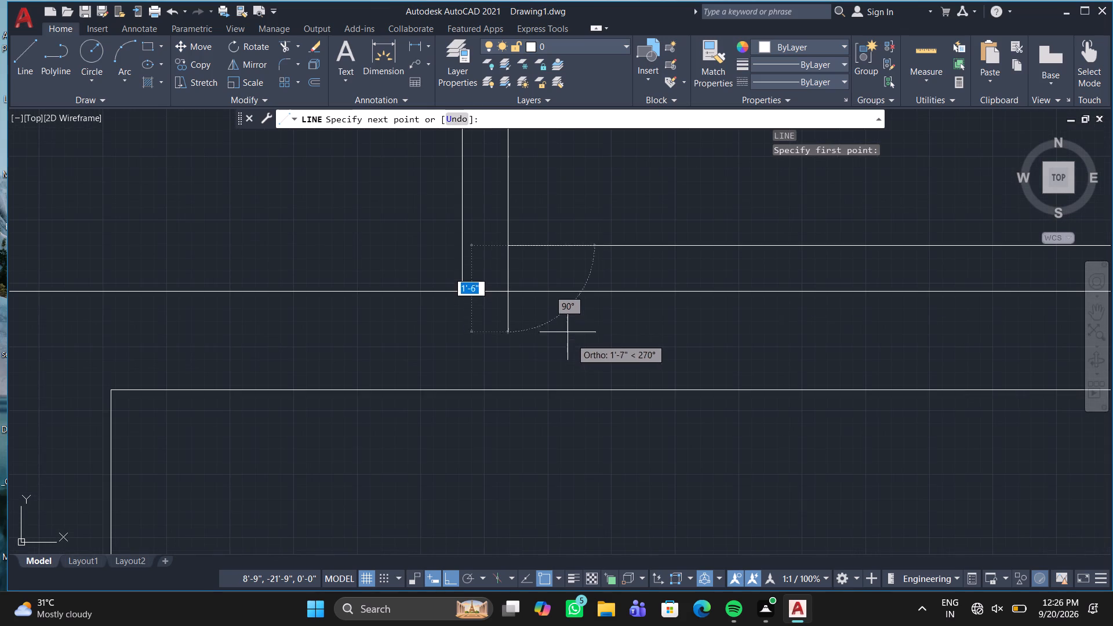
left_click(505, 288)
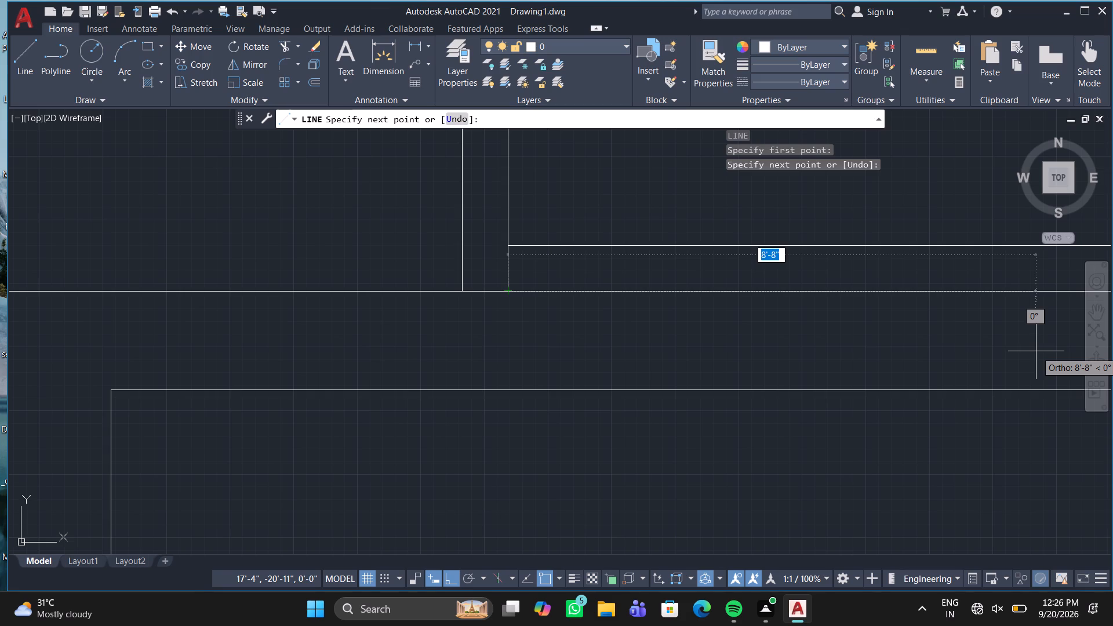
scroll(1038, 351, "down", 1)
middle_click_drag(1038, 351, 736, 329)
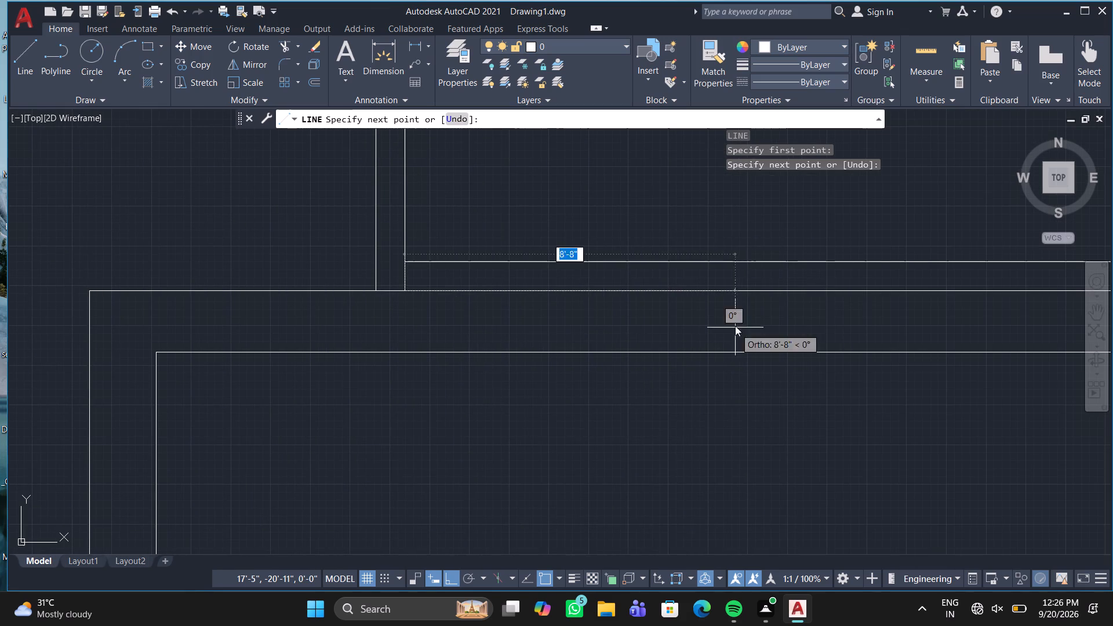
left_click(754, 296)
left_click(758, 261)
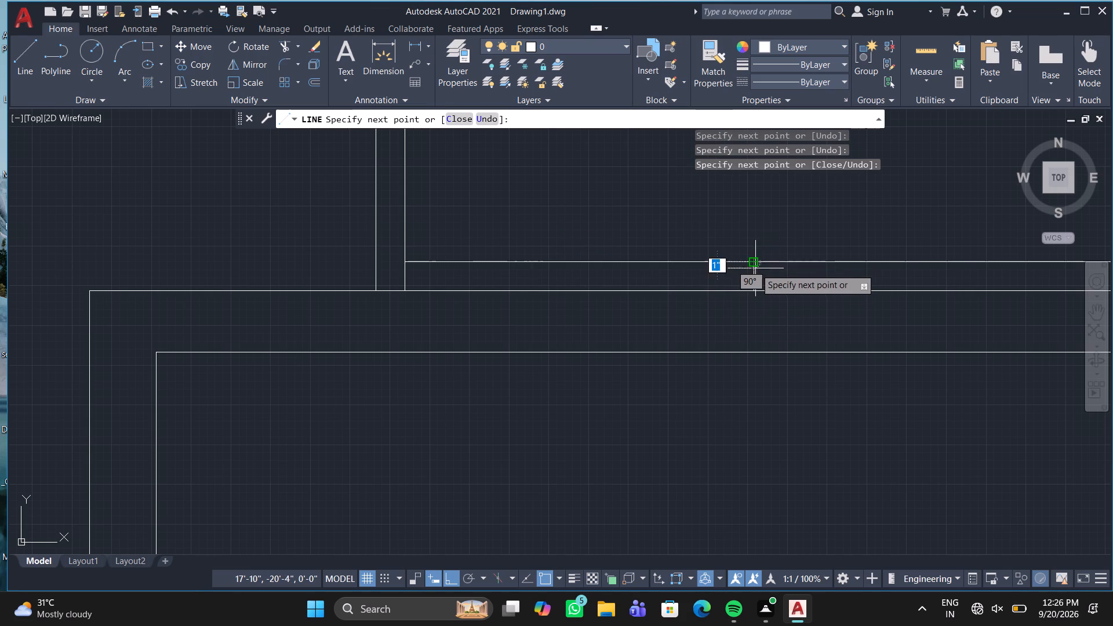
Draw two lengthwise lines inside the 9'-2" window outline, each about 2 to 3" from a wall face.
scroll(755, 268, "up", 4)
left_click(725, 274)
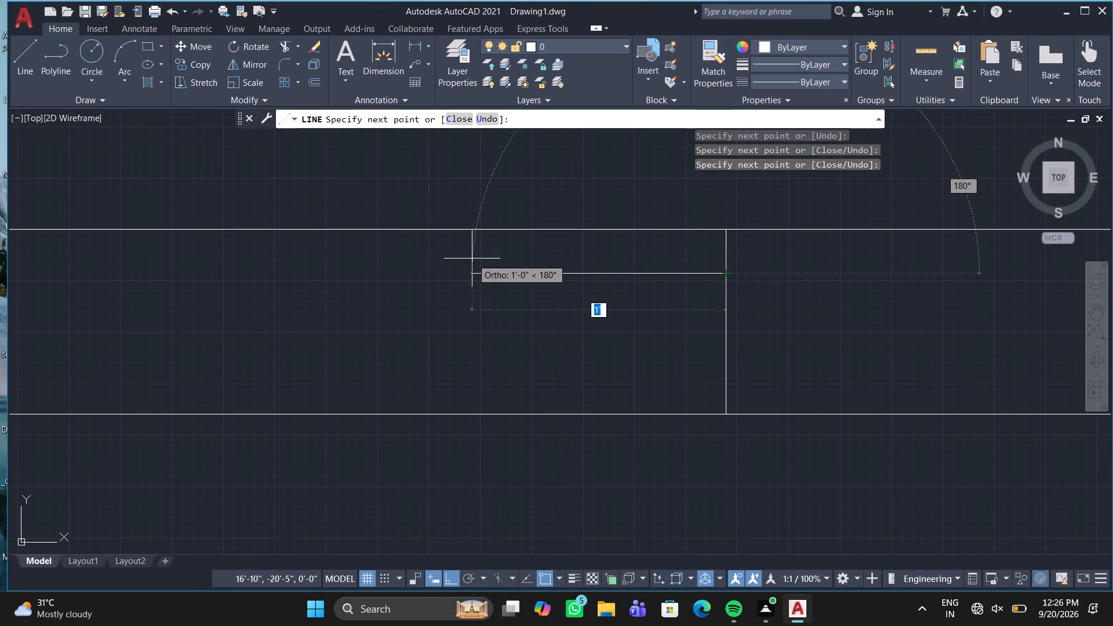
scroll(472, 259, "down", 1)
middle_click_drag(472, 259, 569, 323)
scroll(130, 287, "down", 2)
middle_click_drag(130, 287, 828, 450)
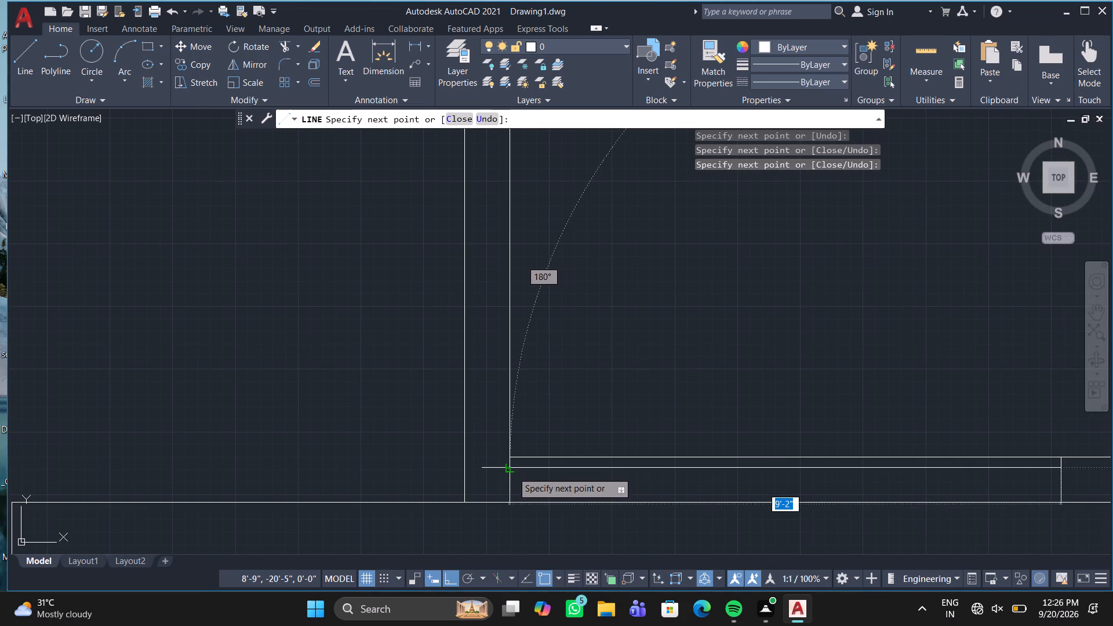
left_click(512, 472)
left_click(508, 488)
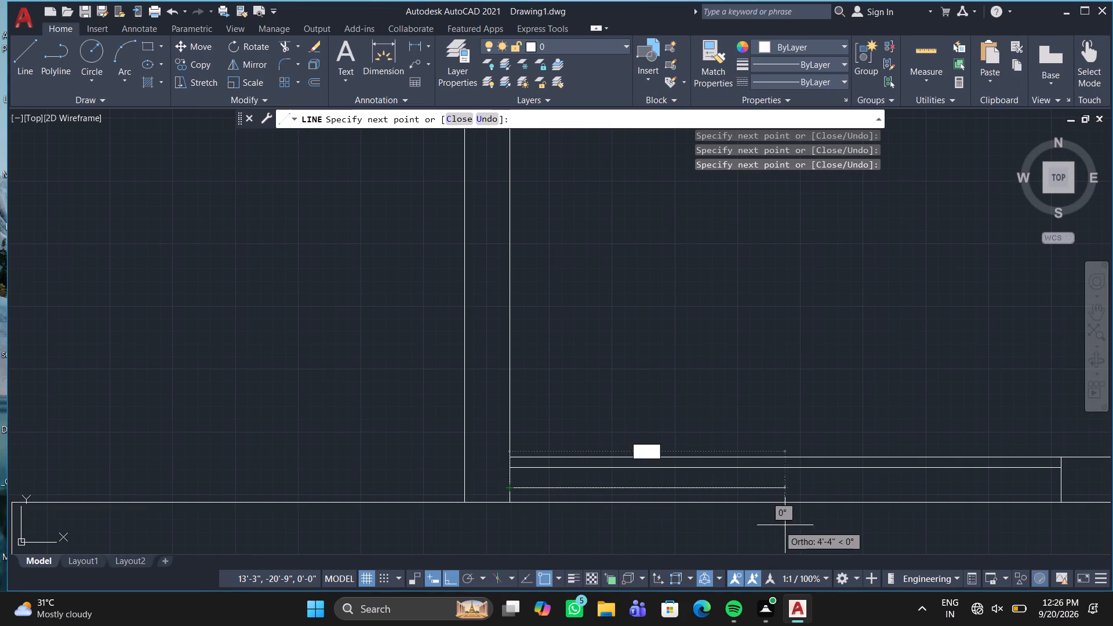
scroll(859, 526, "down", 1)
middle_click_drag(859, 526, 548, 516)
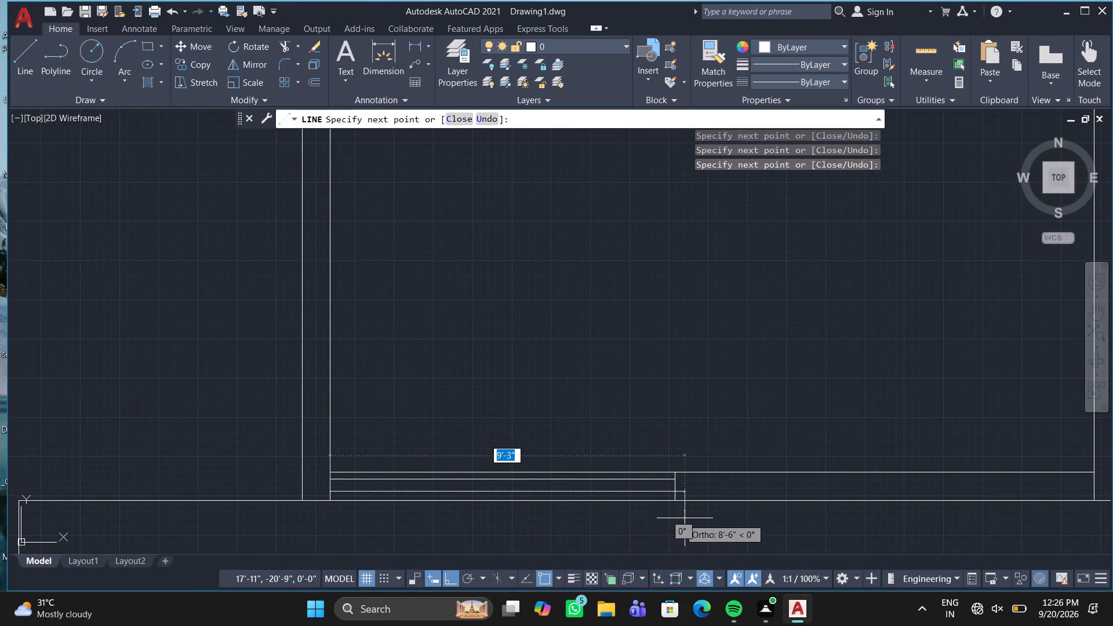
scroll(661, 499, "up", 2)
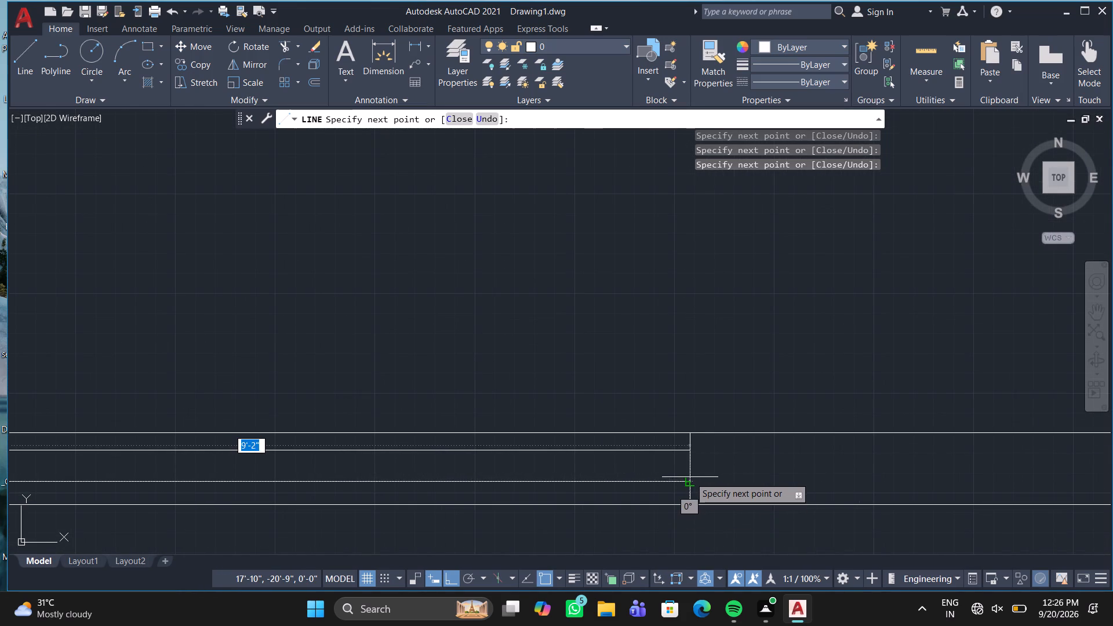
left_click(689, 481)
key("Escape")
scroll(717, 625, "down", 2)
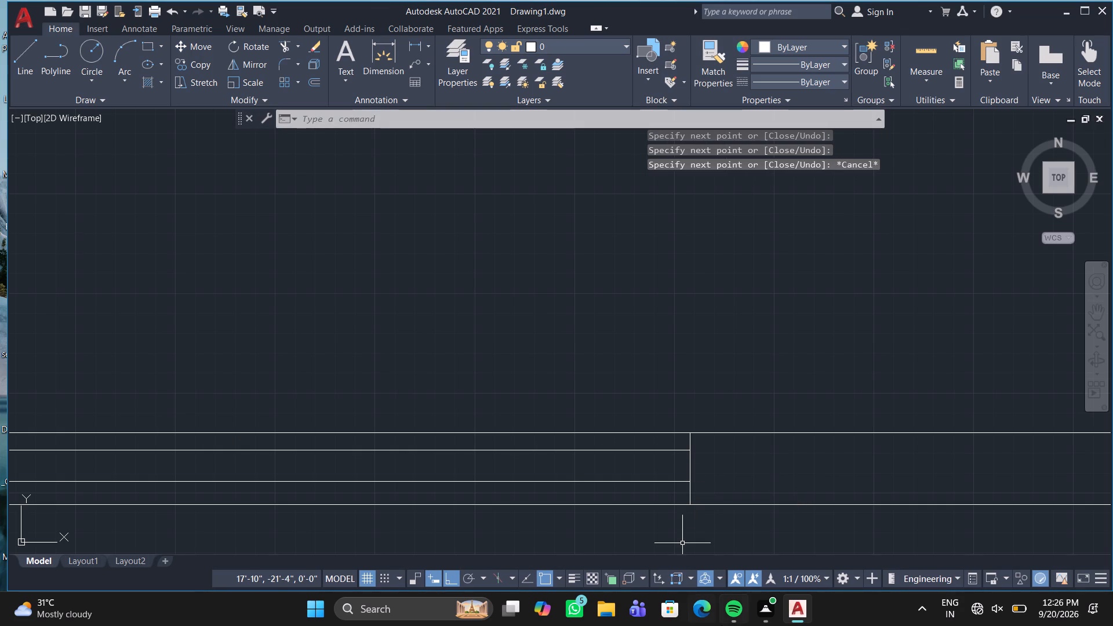
Draw a narrow rectangular projection on the right exterior wall's outer face beside the lower-right room, about 1'-6" long and 4" wide.
scroll(709, 458, "down", 3)
scroll(682, 421, "down", 2)
middle_click_drag(689, 488, 728, 219)
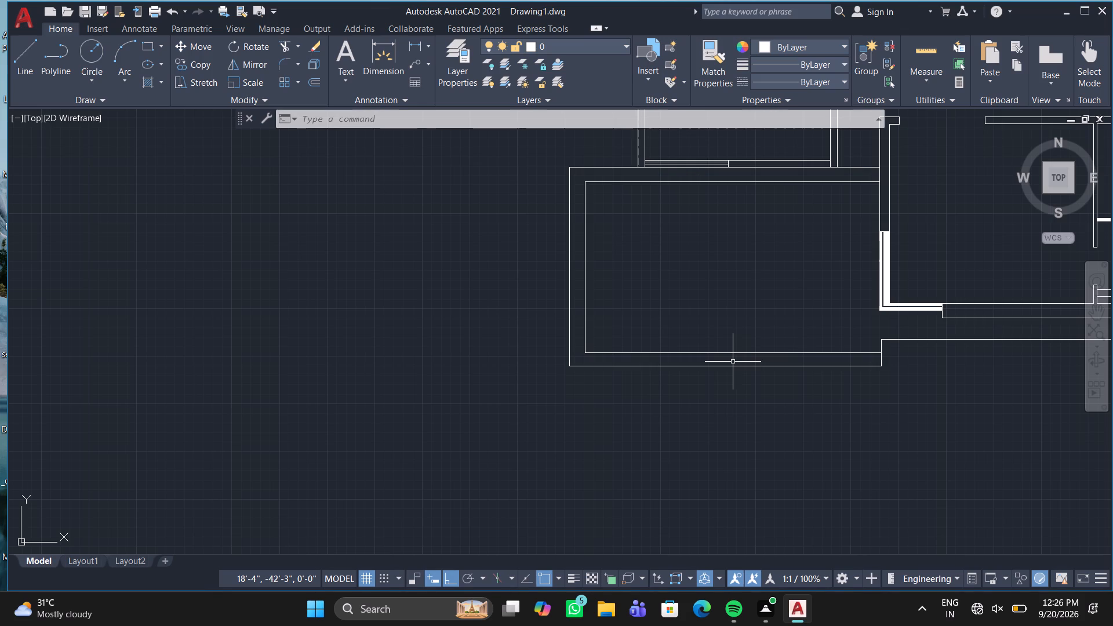
scroll(780, 407, "down", 1)
scroll(857, 355, "down", 1)
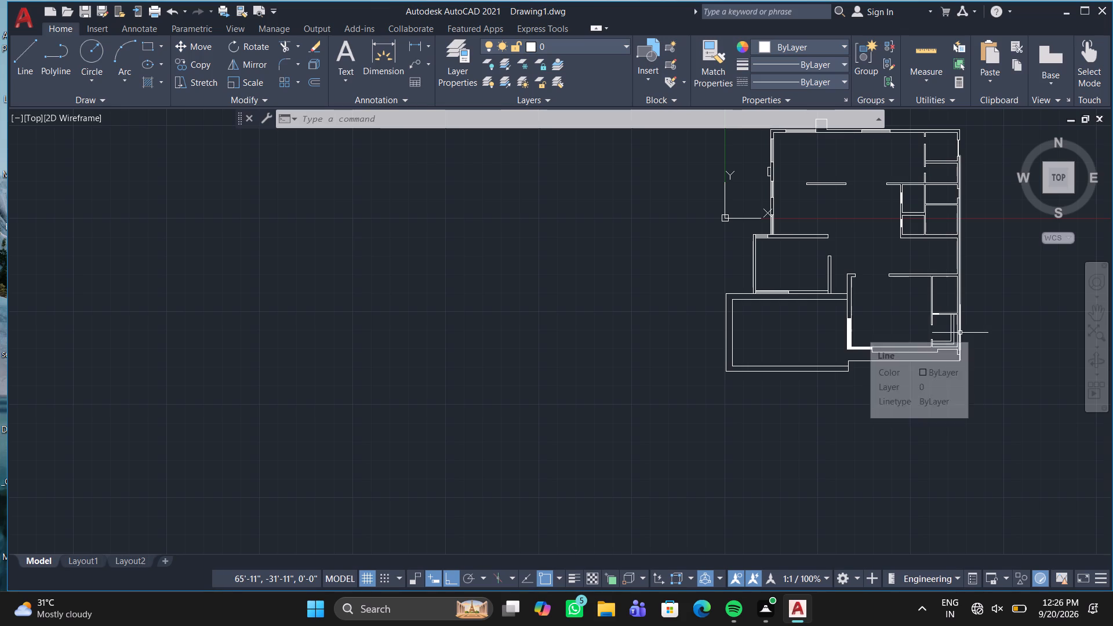
scroll(960, 333, "up", 3)
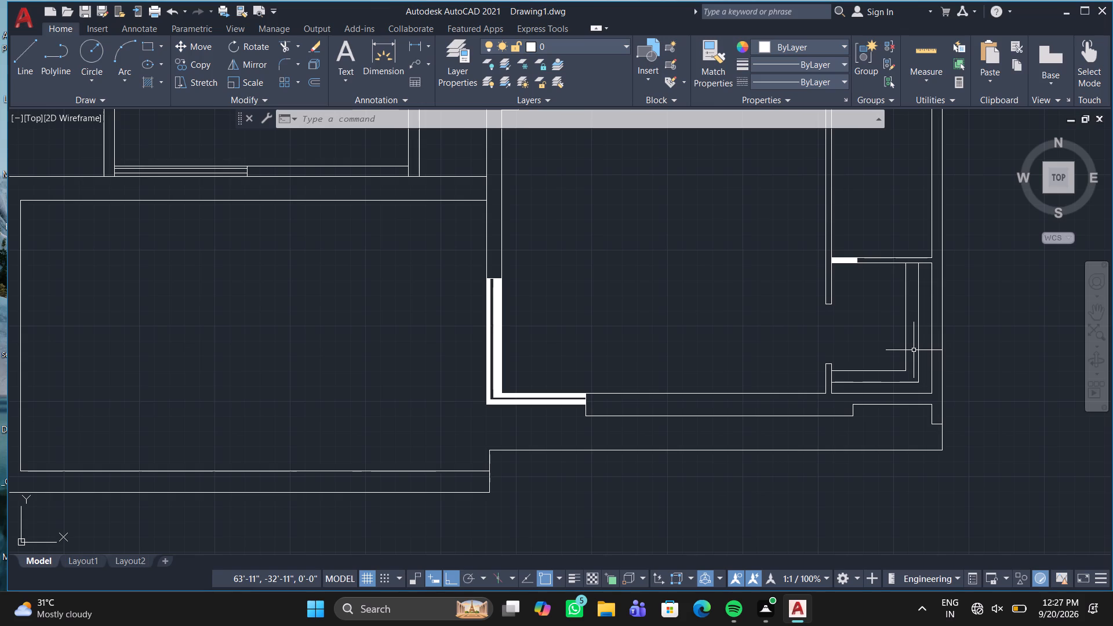
middle_click_drag(914, 350, 645, 625)
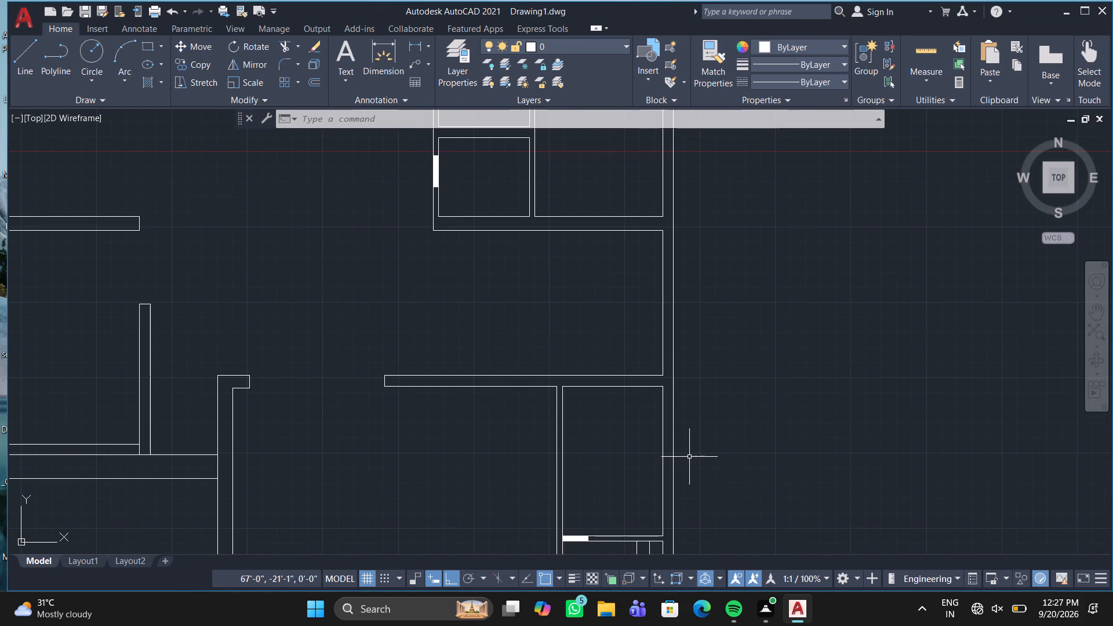
key("l")
key("Return")
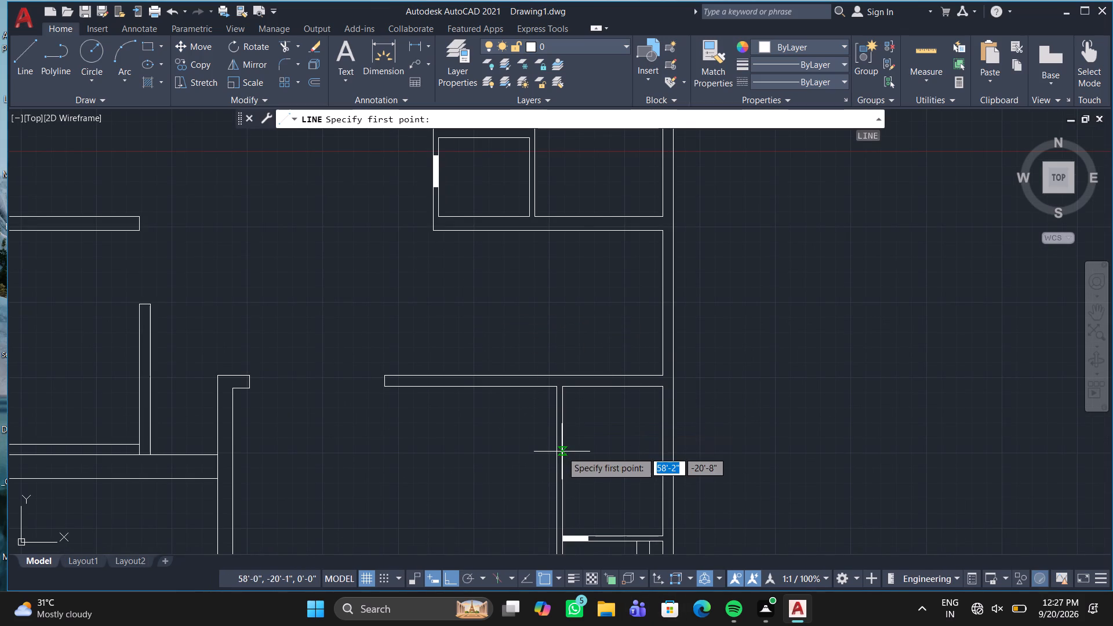
middle_click_drag(571, 472, 571, 374)
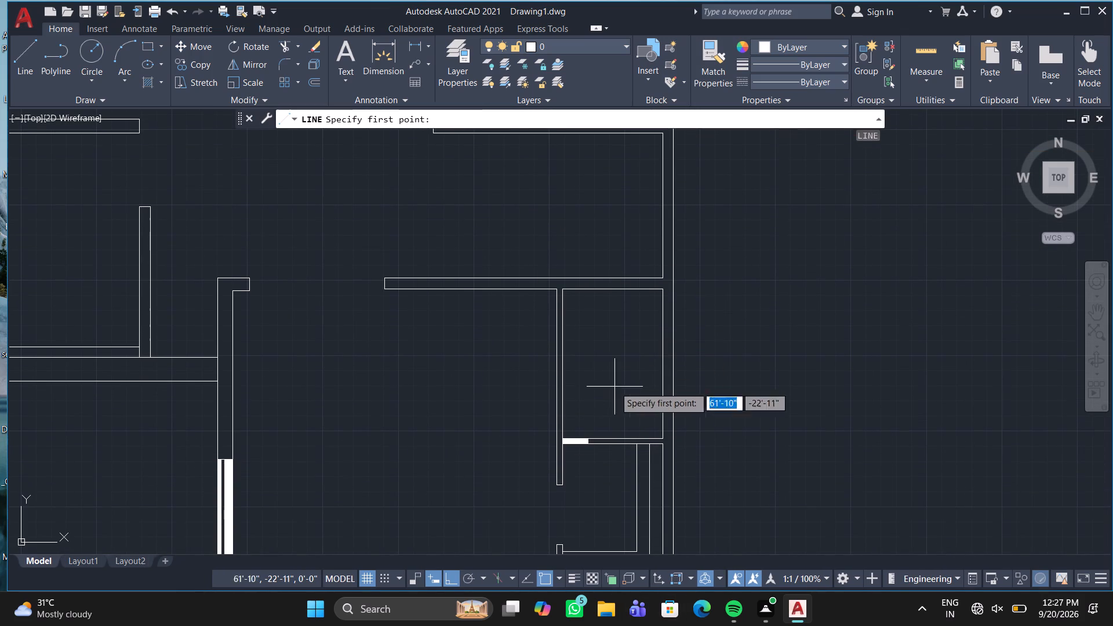
left_click(674, 380)
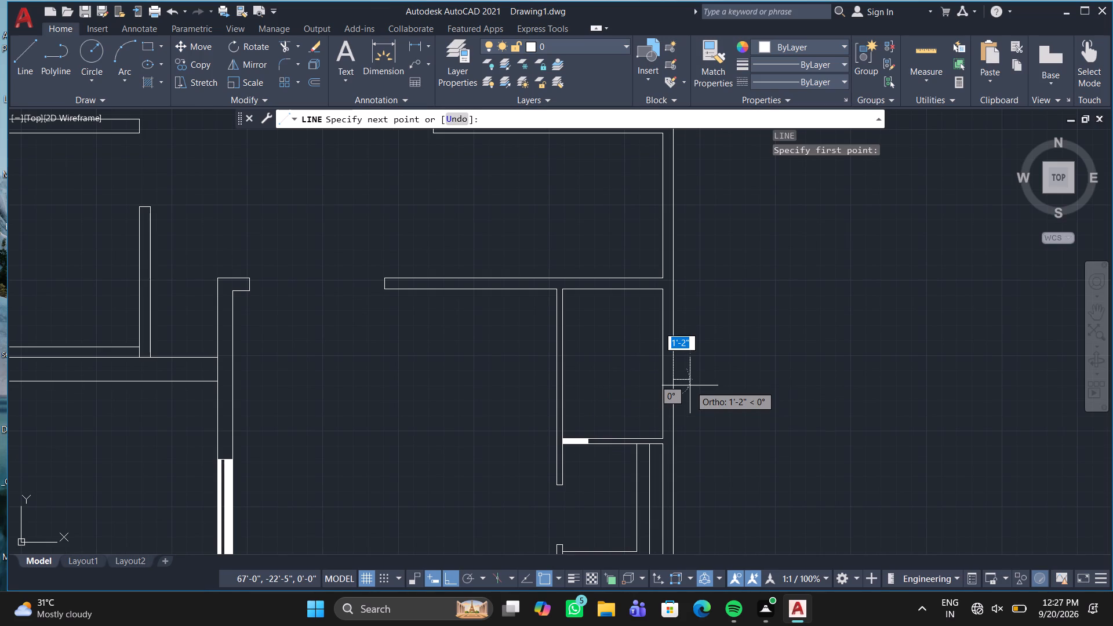
left_click(690, 385)
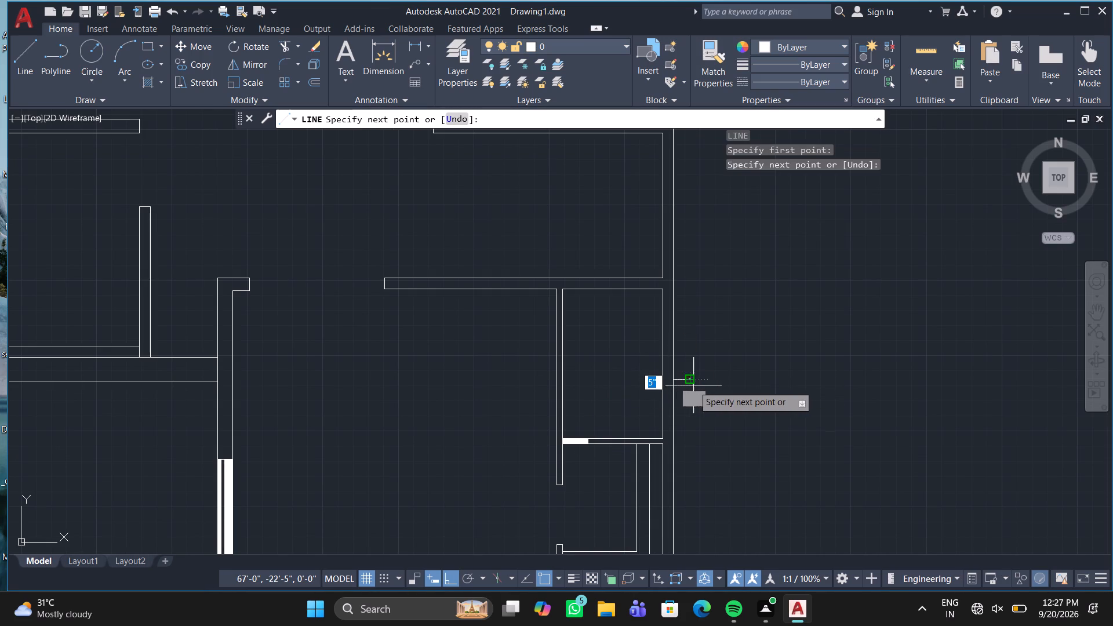
scroll(693, 385, "up", 3)
left_click(693, 347)
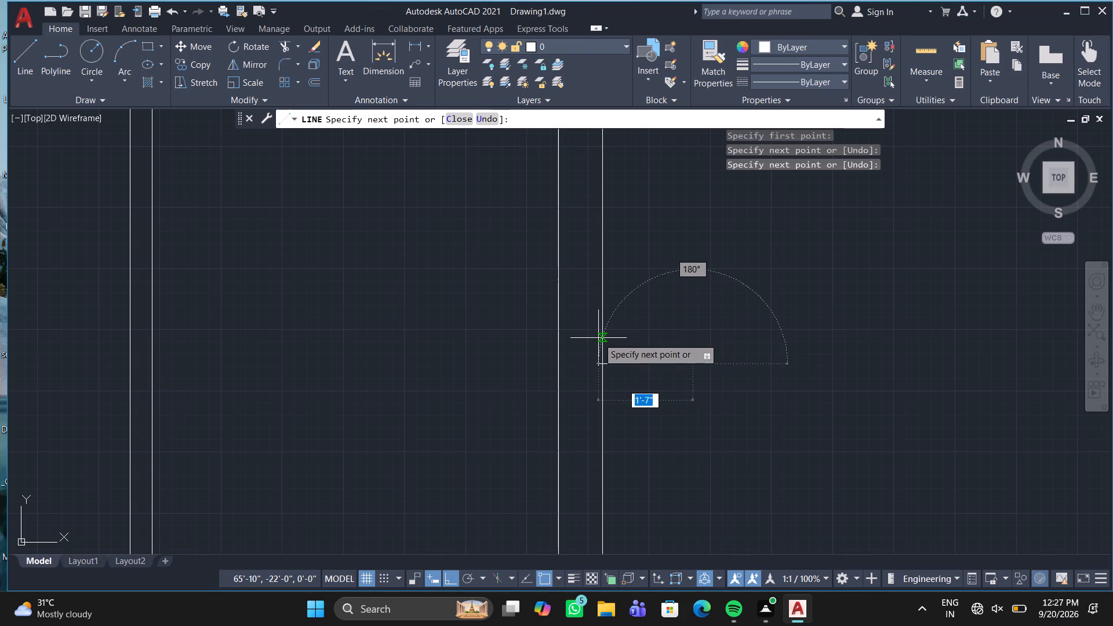
left_click(690, 344)
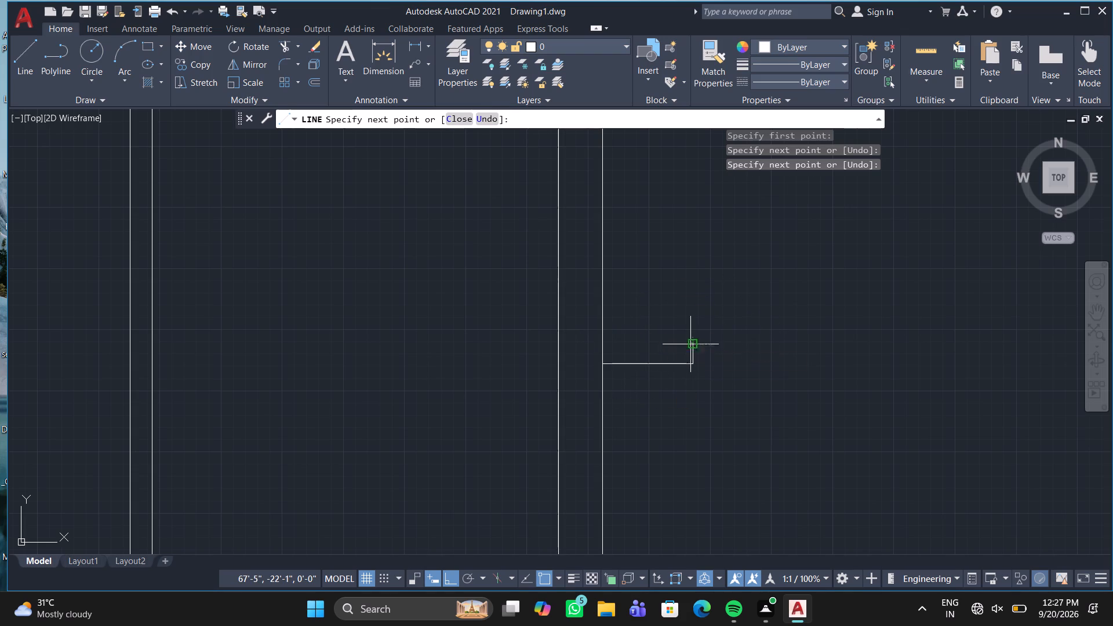
left_click(601, 349)
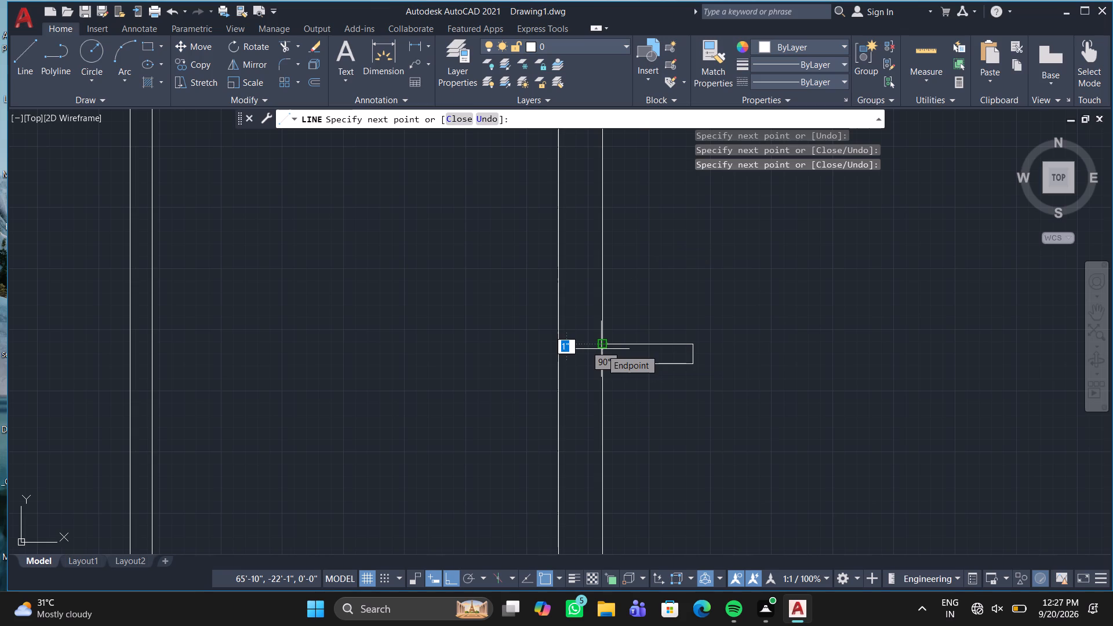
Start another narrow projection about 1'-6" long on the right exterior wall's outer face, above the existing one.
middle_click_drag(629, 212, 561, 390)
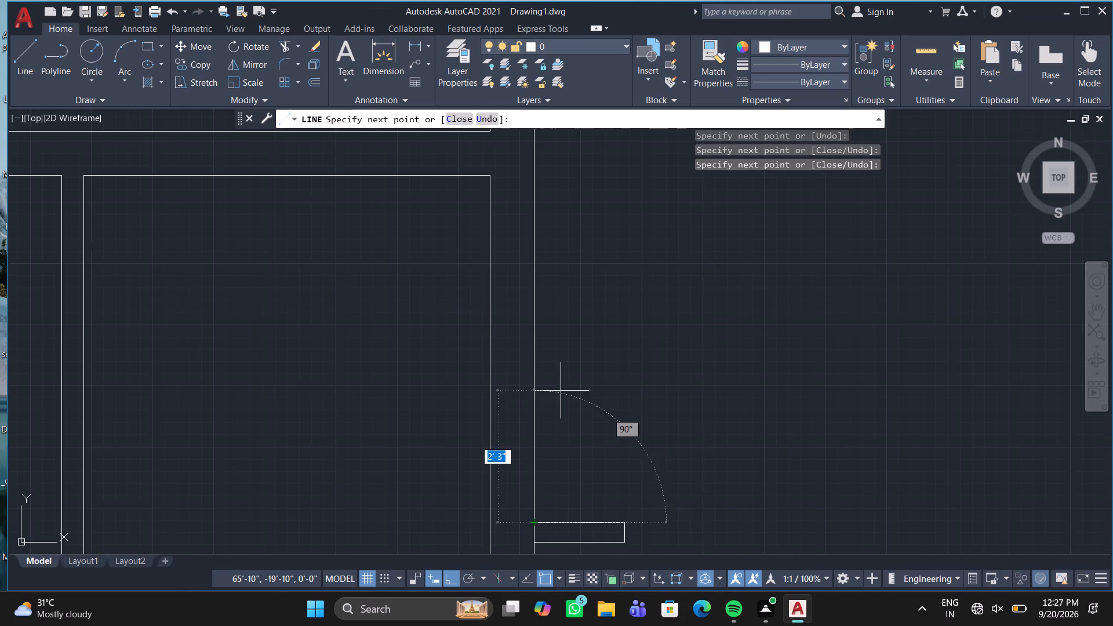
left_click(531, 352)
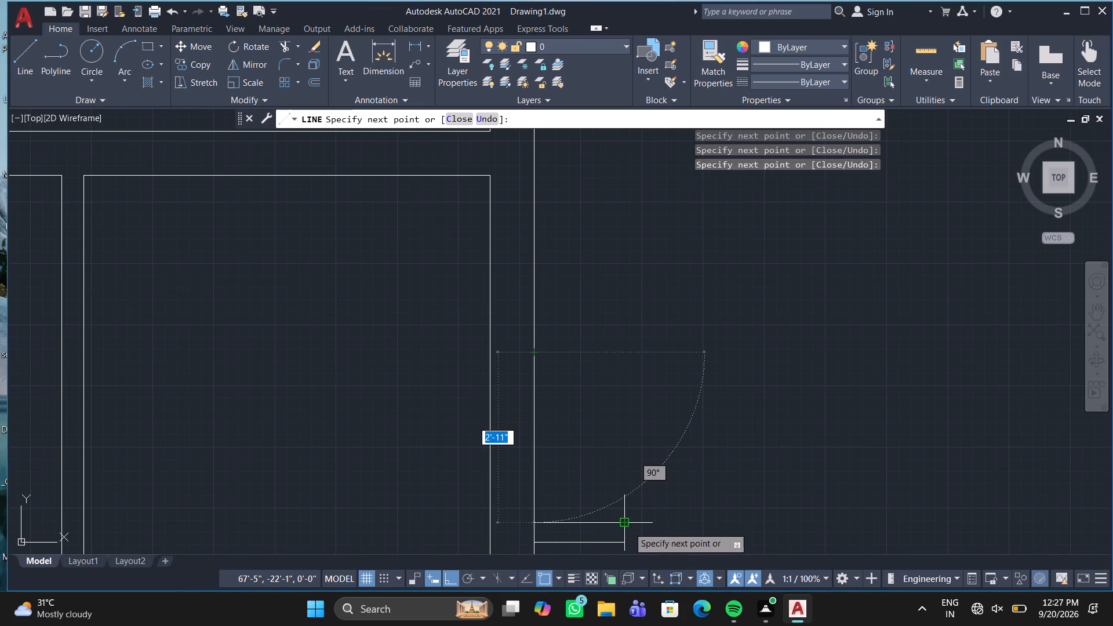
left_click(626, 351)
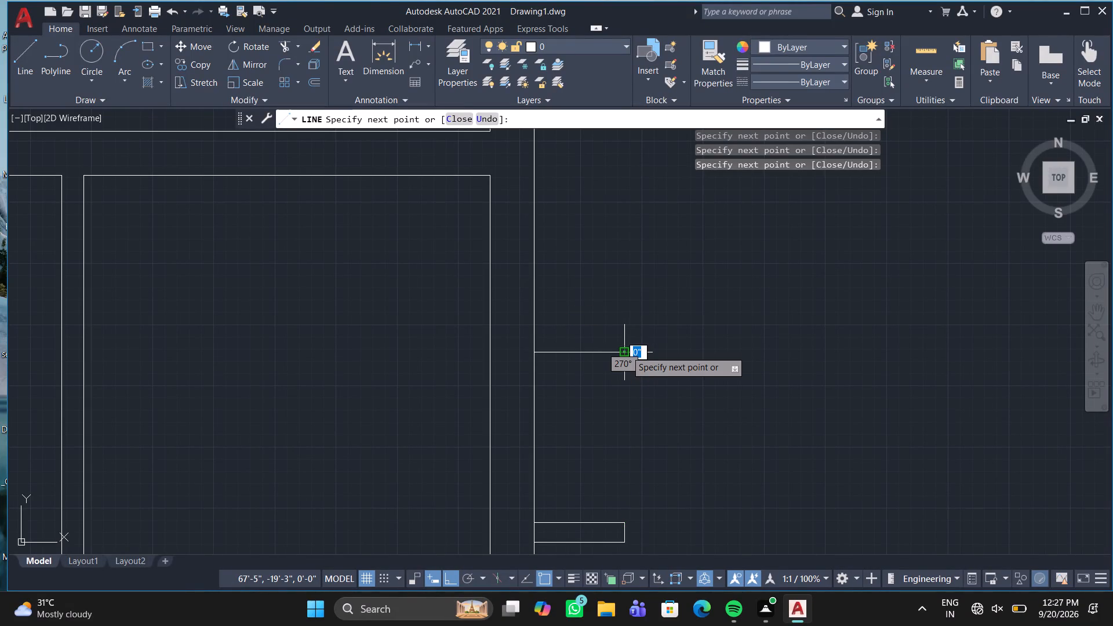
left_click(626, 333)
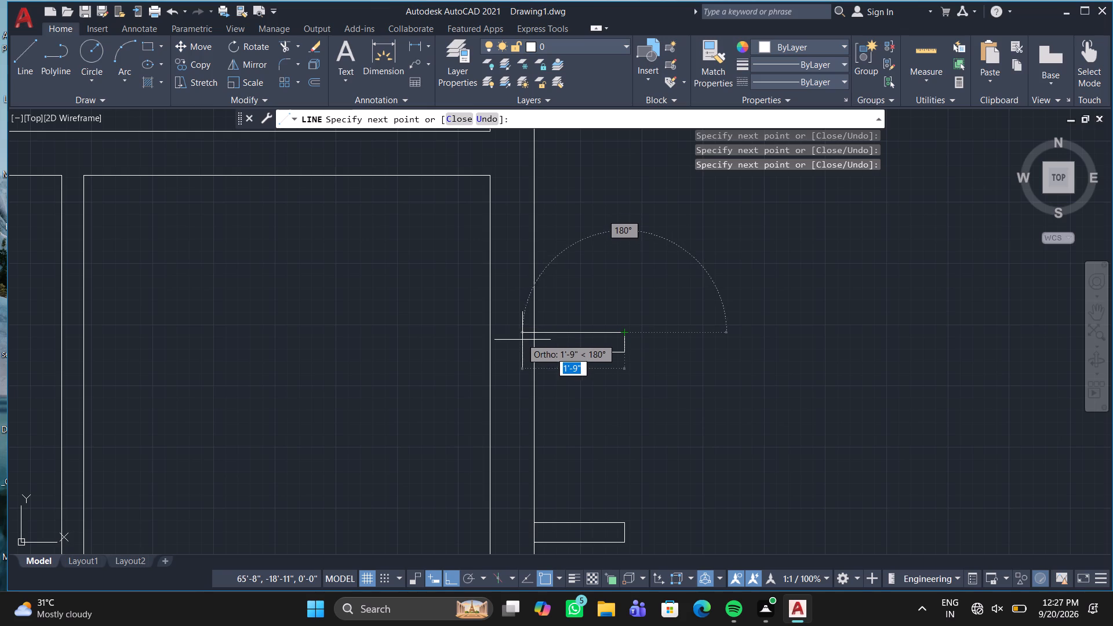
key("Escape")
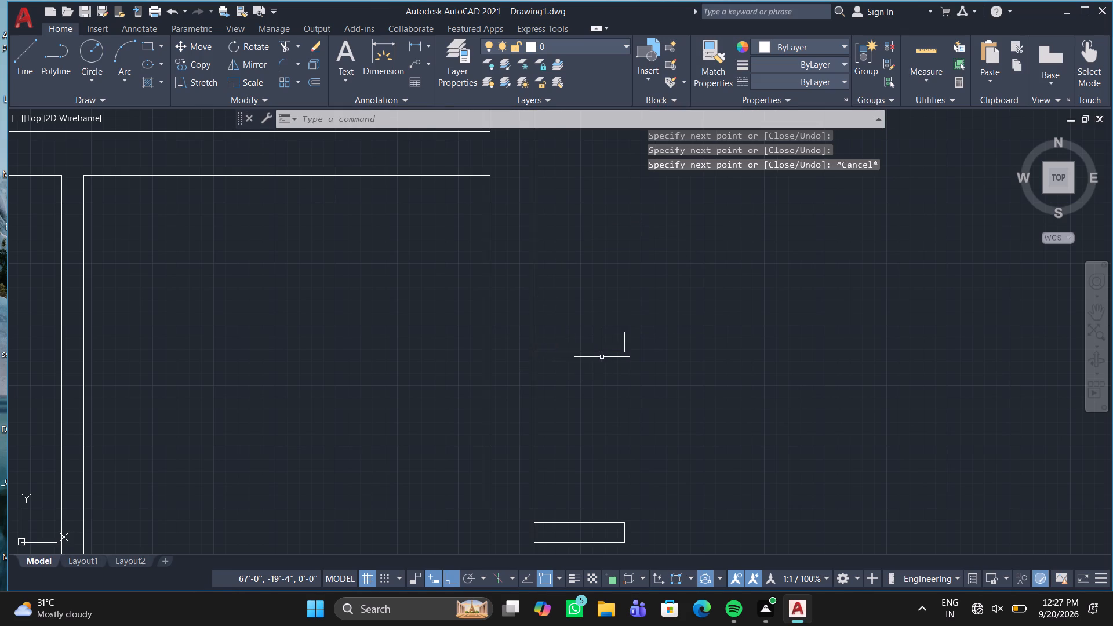
Erase both narrow projections from the right exterior wall's outer face using Trim.
left_click(602, 357)
left_click(603, 355)
type("tr")
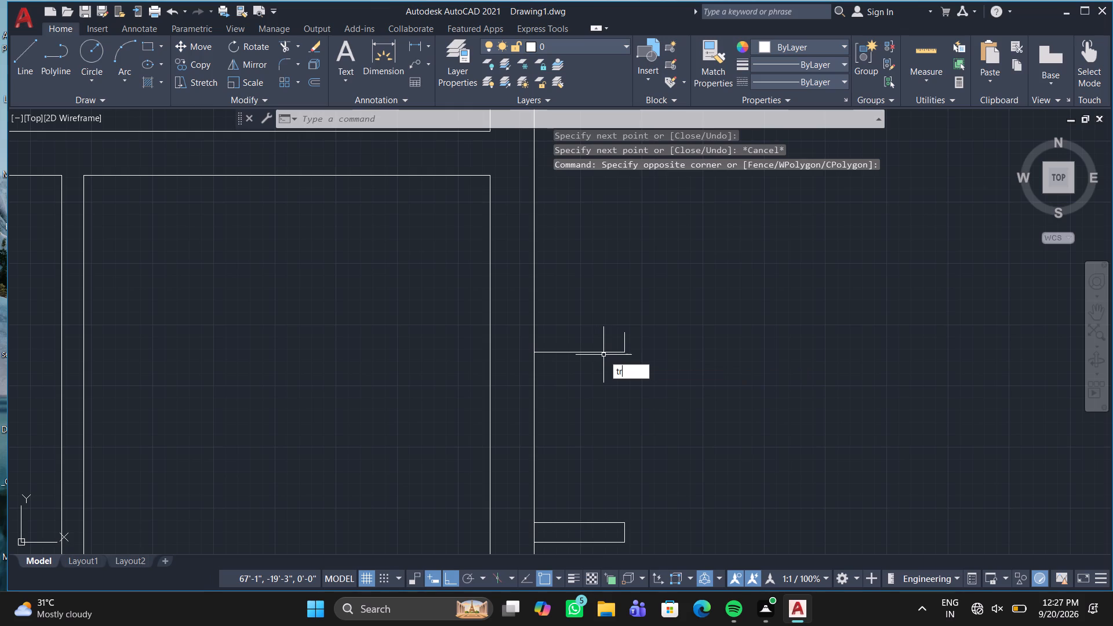
key("Return")
left_click_drag(603, 355, 619, 340)
left_click(621, 339)
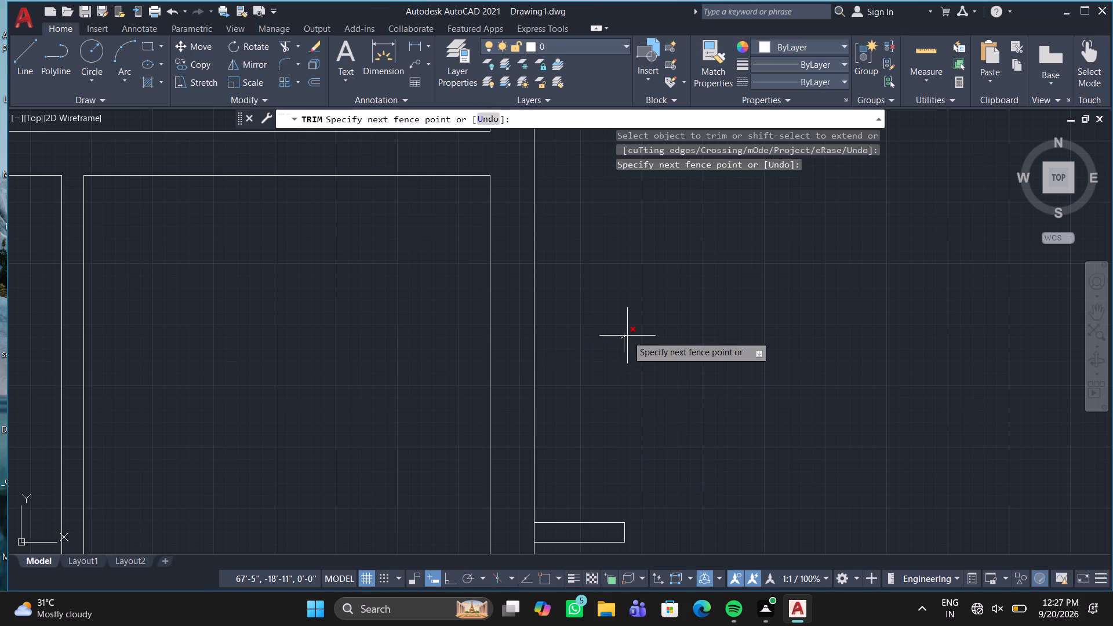
left_click_drag(629, 336, 624, 345)
left_click_drag(567, 495, 577, 548)
middle_click_drag(642, 527, 647, 400)
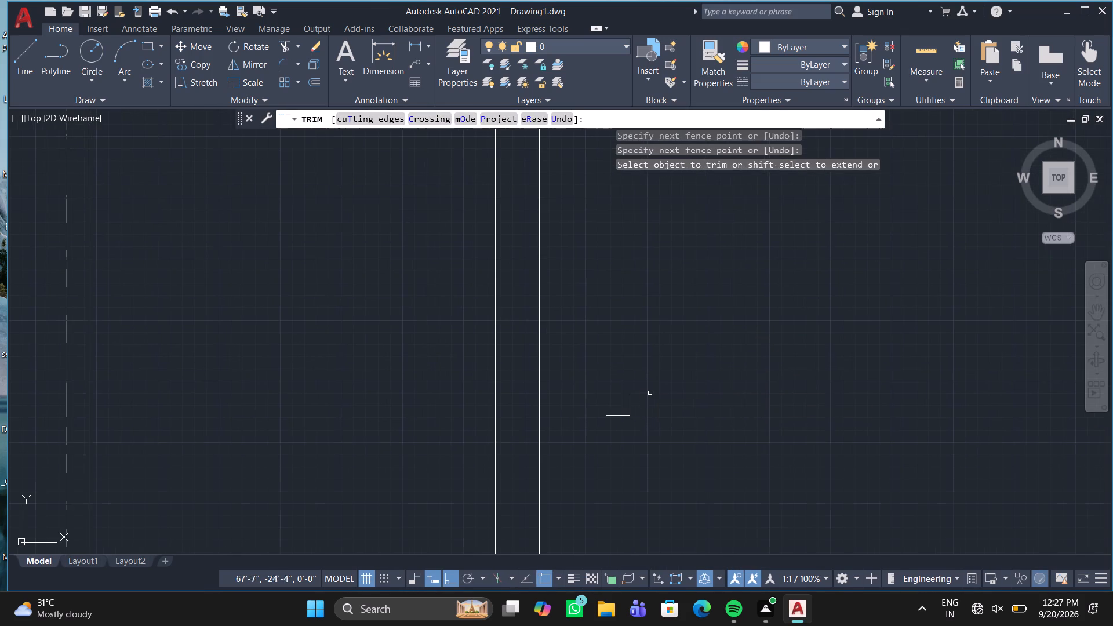
left_click_drag(650, 393, 645, 382)
left_click(646, 380)
left_click_drag(645, 383, 587, 435)
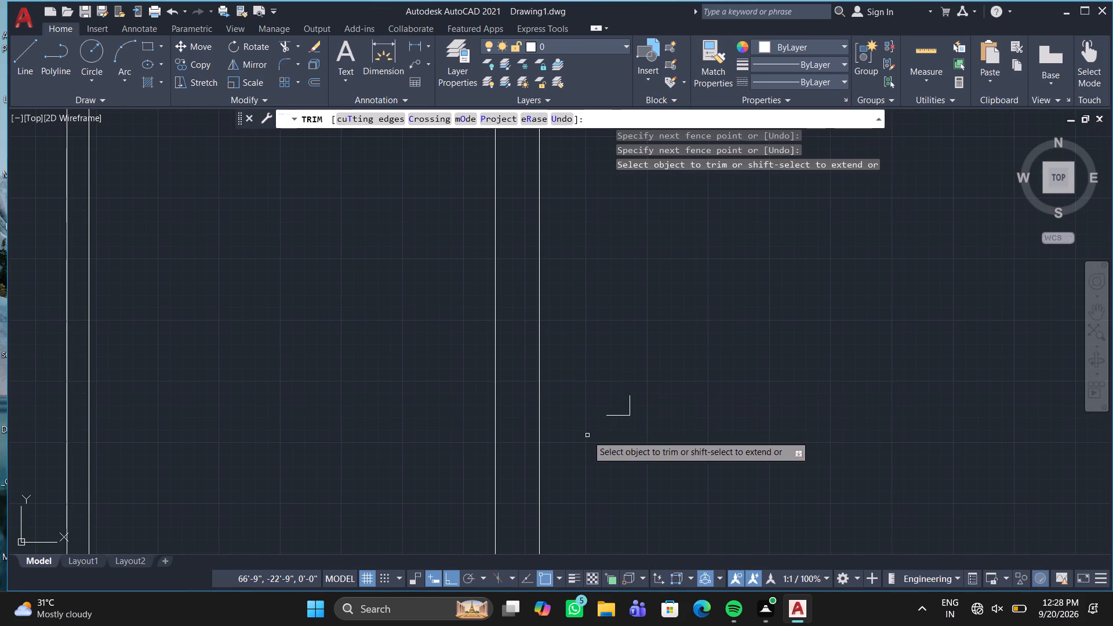
left_click_drag(587, 435, 648, 403)
left_click_drag(646, 401, 604, 421)
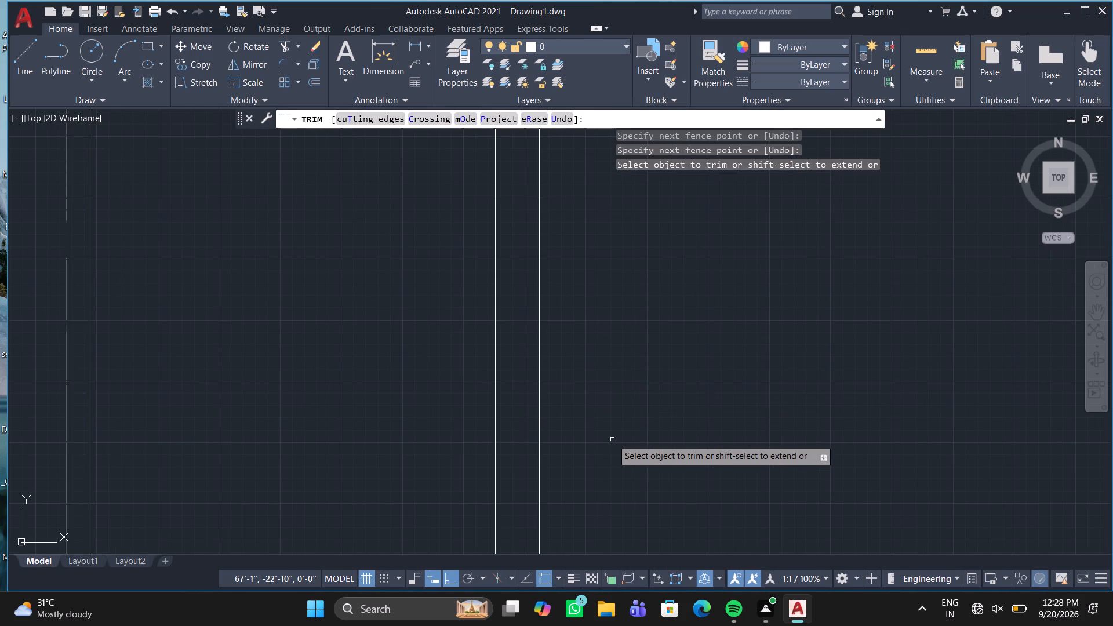
key("grave")
key("Escape")
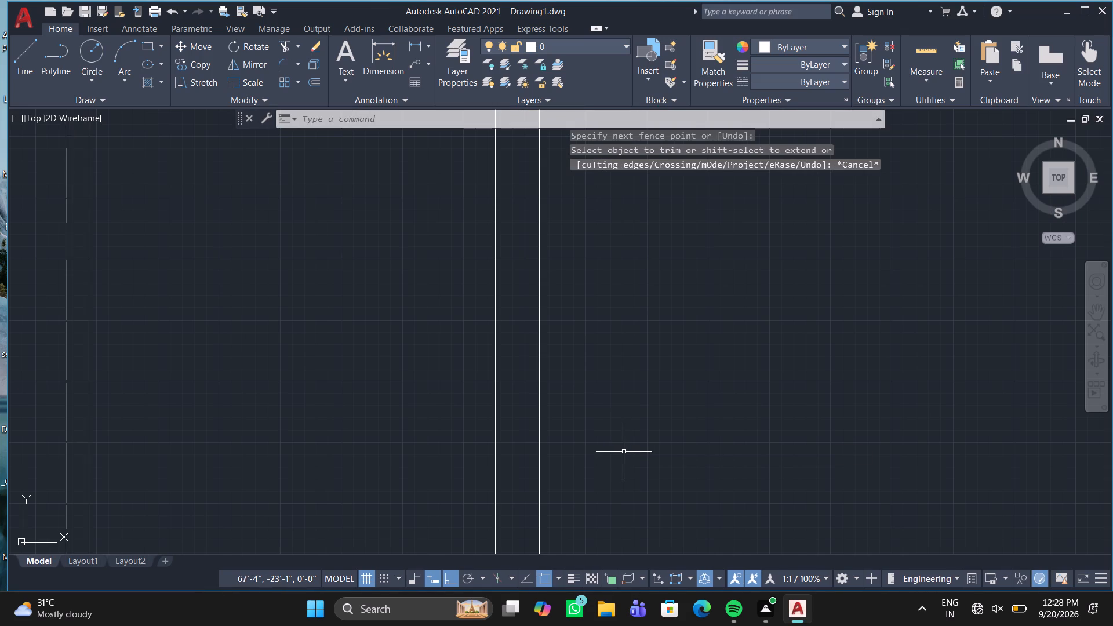
Begin an outline at the right wall's outer face: about 4" outward, 3" up, 1'-10" inward across the wall, and 2'-3" up.
key("l")
key("Return")
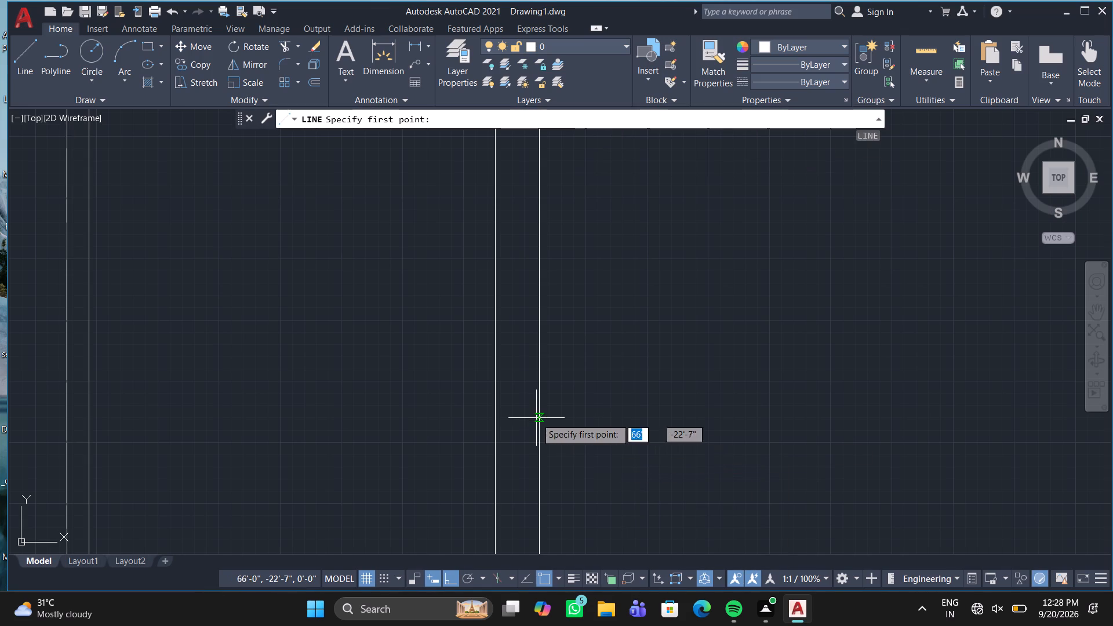
left_click(536, 418)
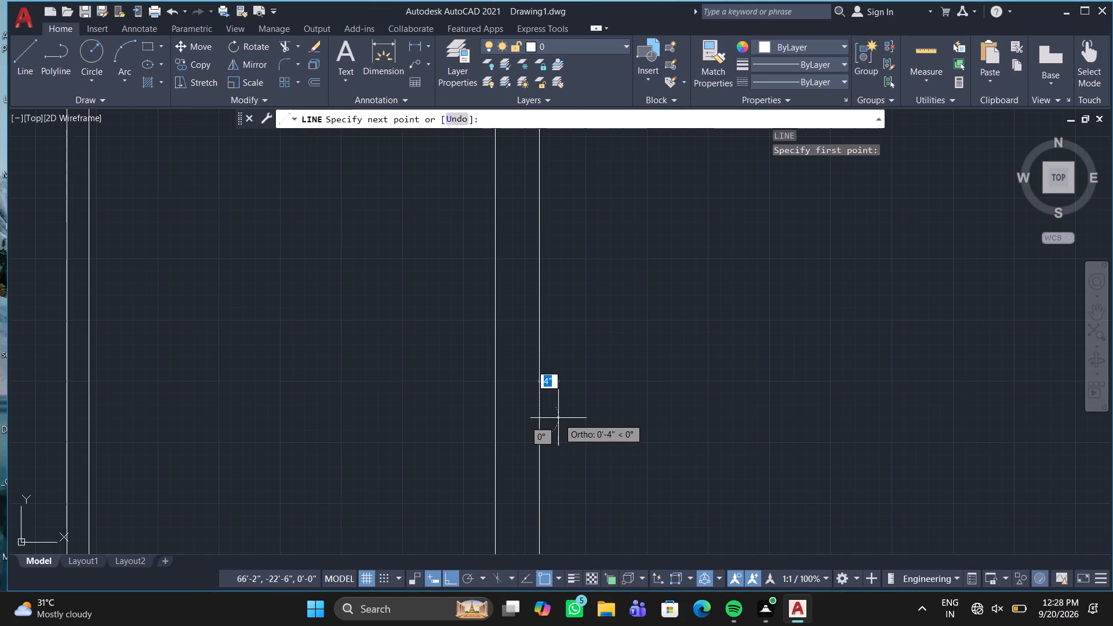
left_click(558, 418)
left_click(568, 403)
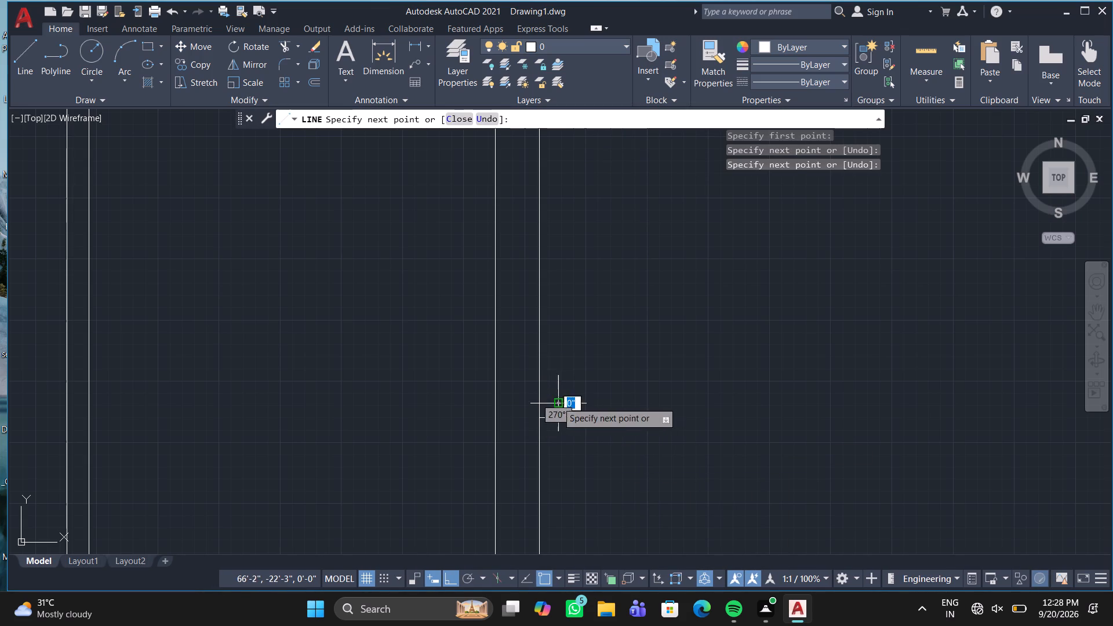
left_click(451, 405)
middle_click_drag(465, 275, 413, 376)
scroll(413, 376, "up", 1)
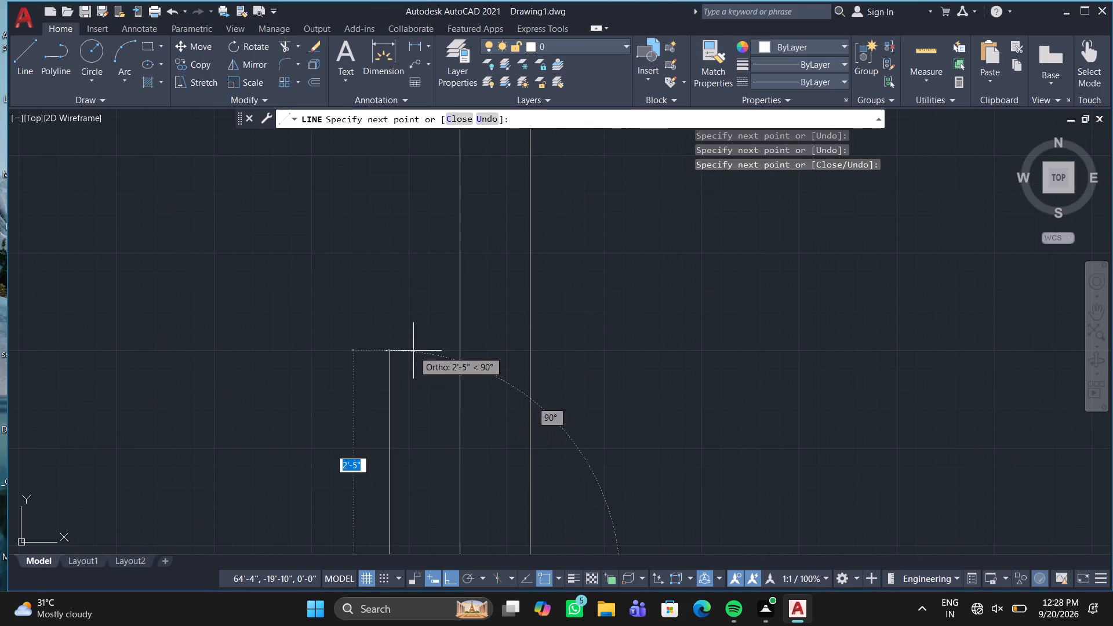
middle_click_drag(422, 390, 454, 323)
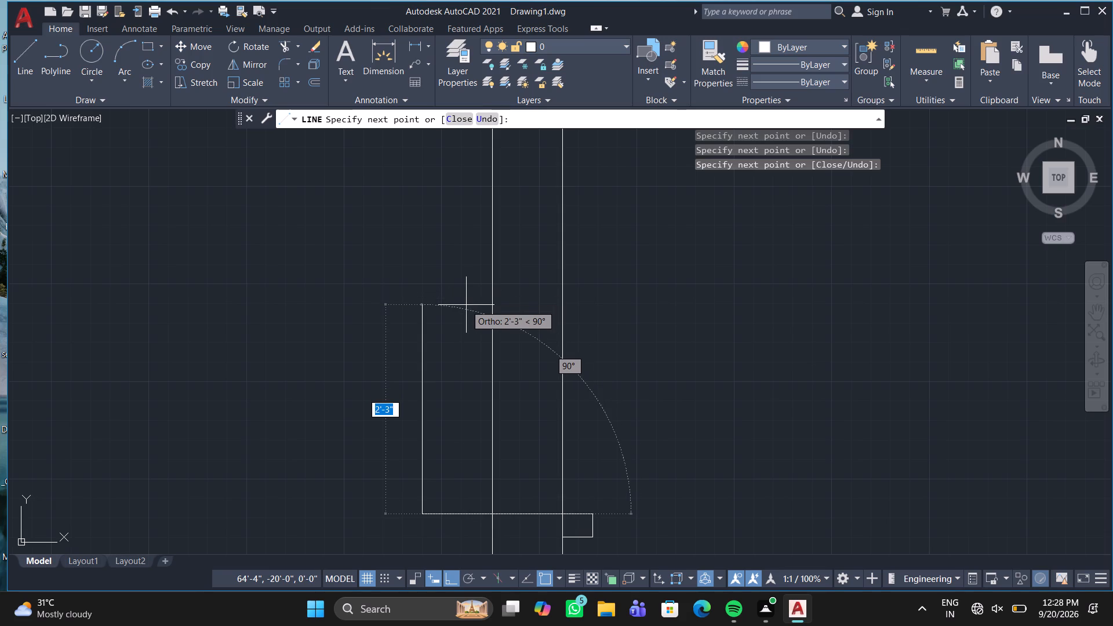
left_click(465, 305)
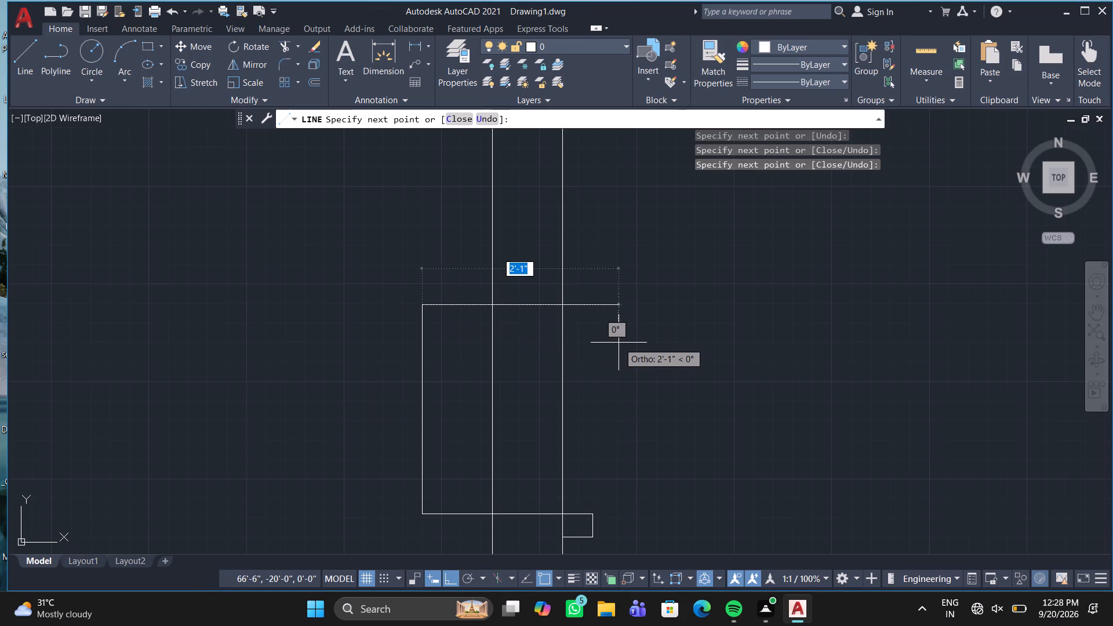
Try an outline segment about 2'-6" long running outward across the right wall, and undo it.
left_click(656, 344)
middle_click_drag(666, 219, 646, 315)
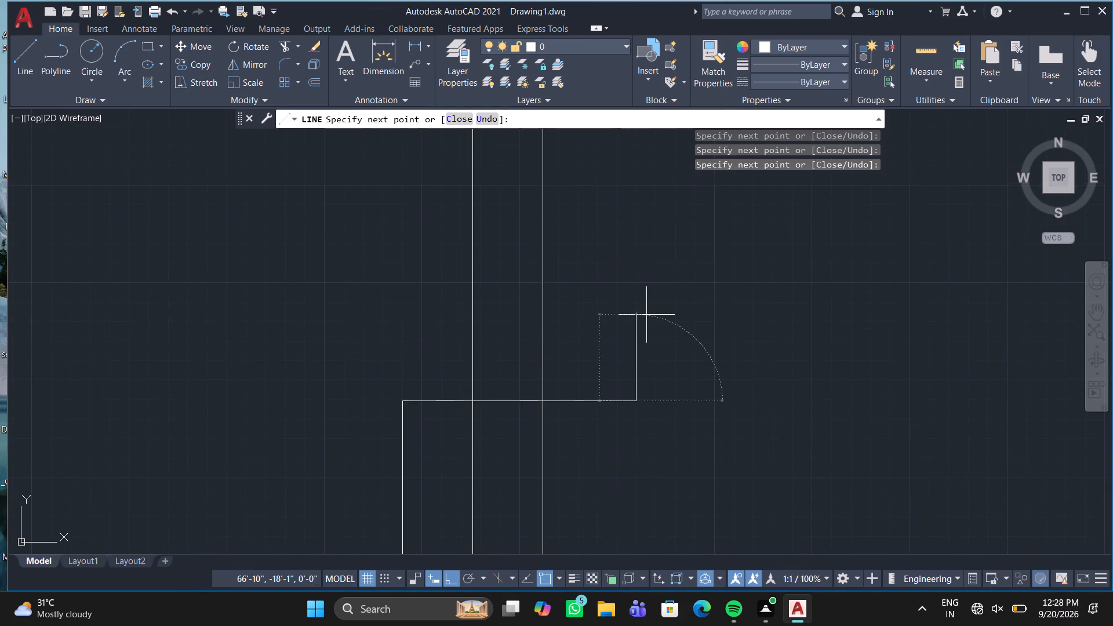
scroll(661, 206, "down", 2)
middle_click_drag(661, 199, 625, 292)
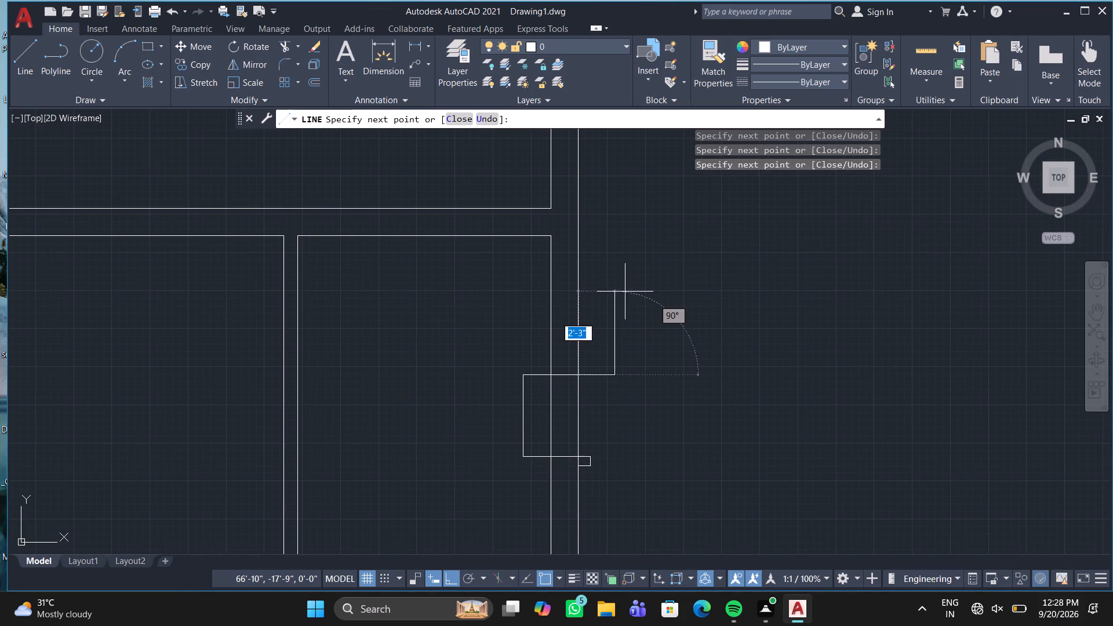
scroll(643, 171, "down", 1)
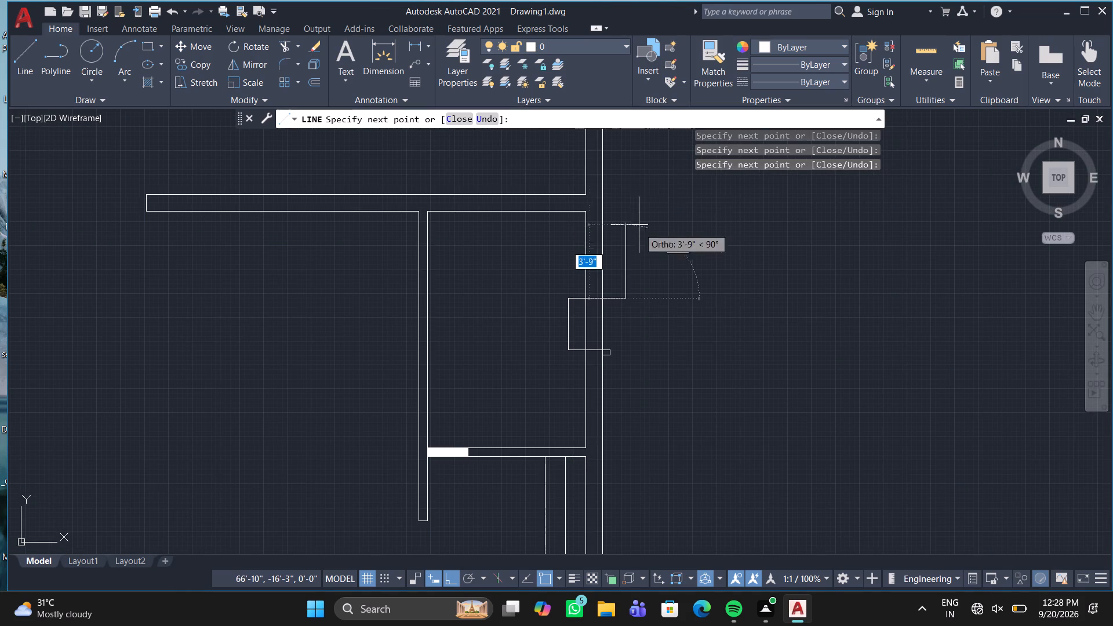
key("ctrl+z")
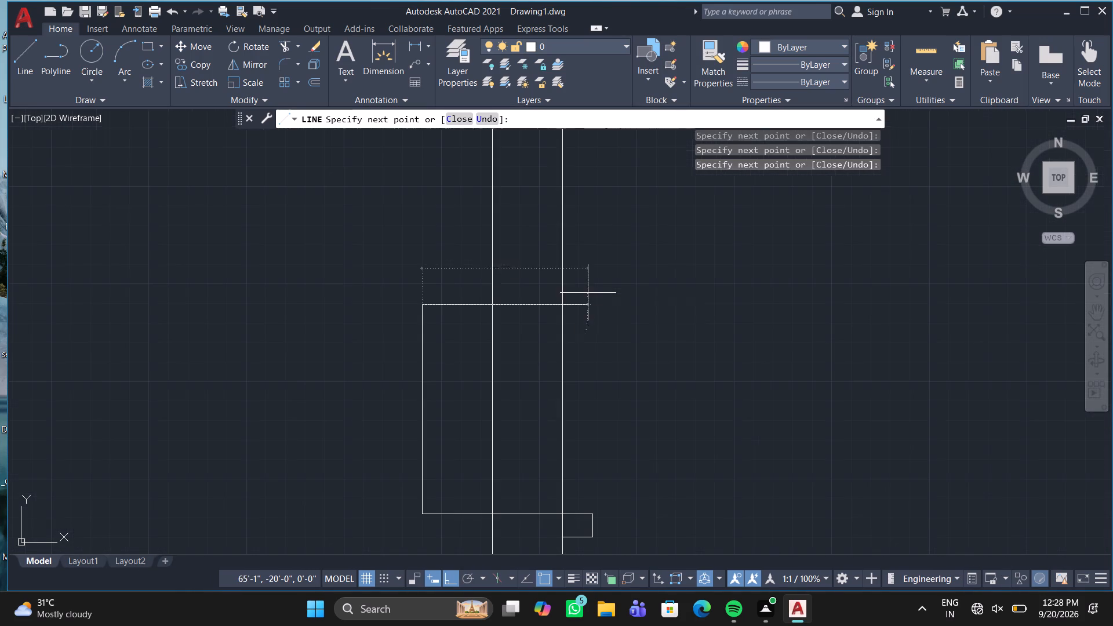
Extend the outline farther up, about 2'-11" outward across the wall, 7'-4" up alongside it, and 3'-3" back inward.
scroll(430, 208, "down", 1)
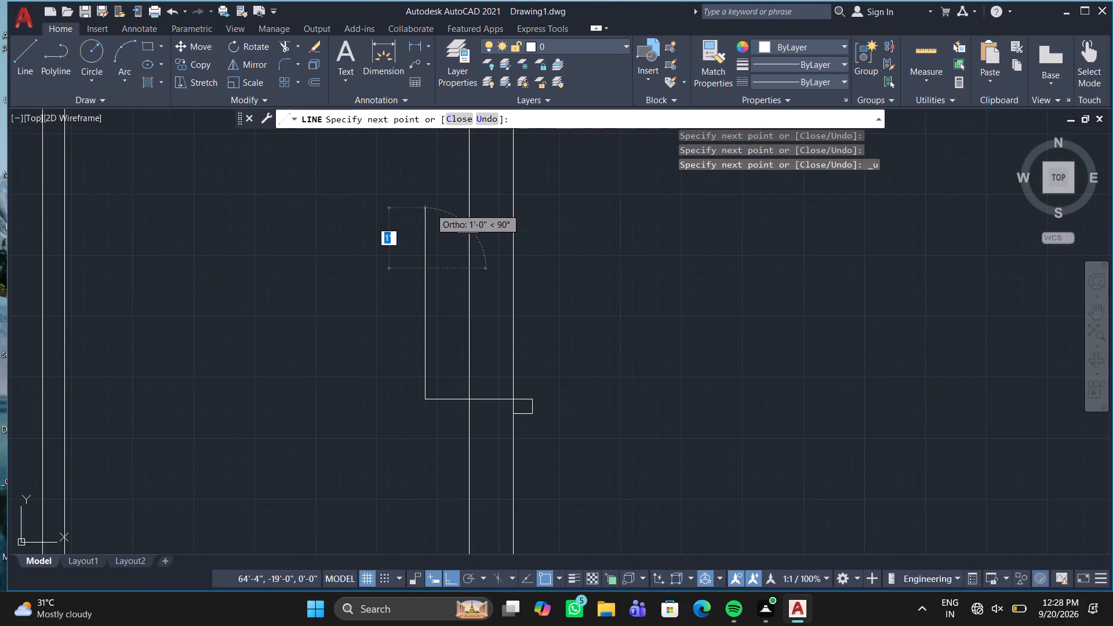
middle_click_drag(430, 208, 402, 276)
scroll(395, 227, "down", 2)
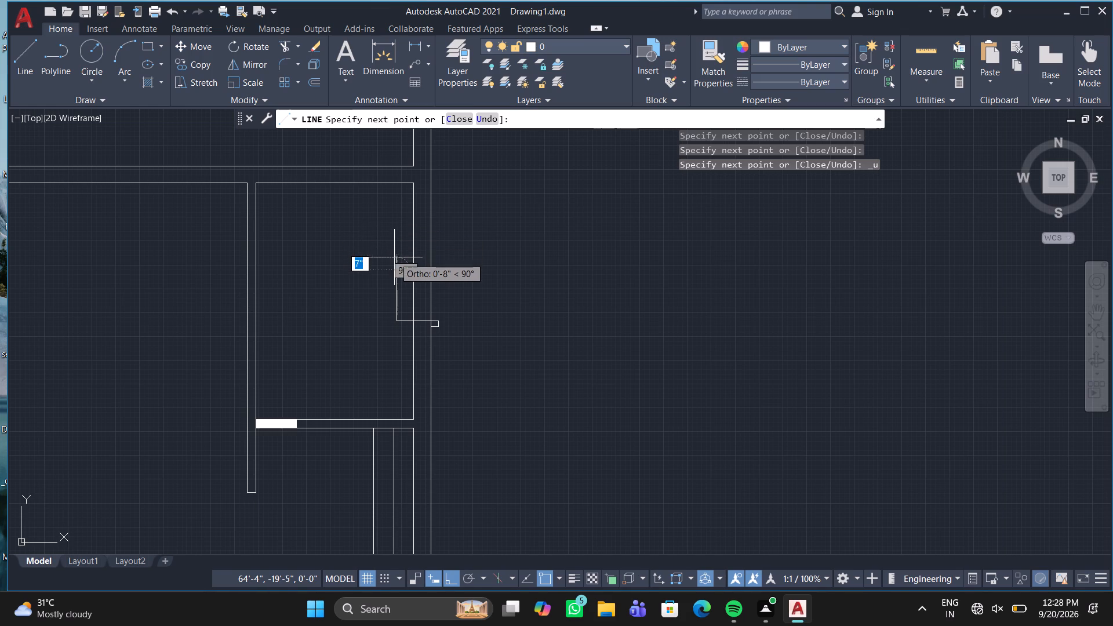
left_click(406, 243)
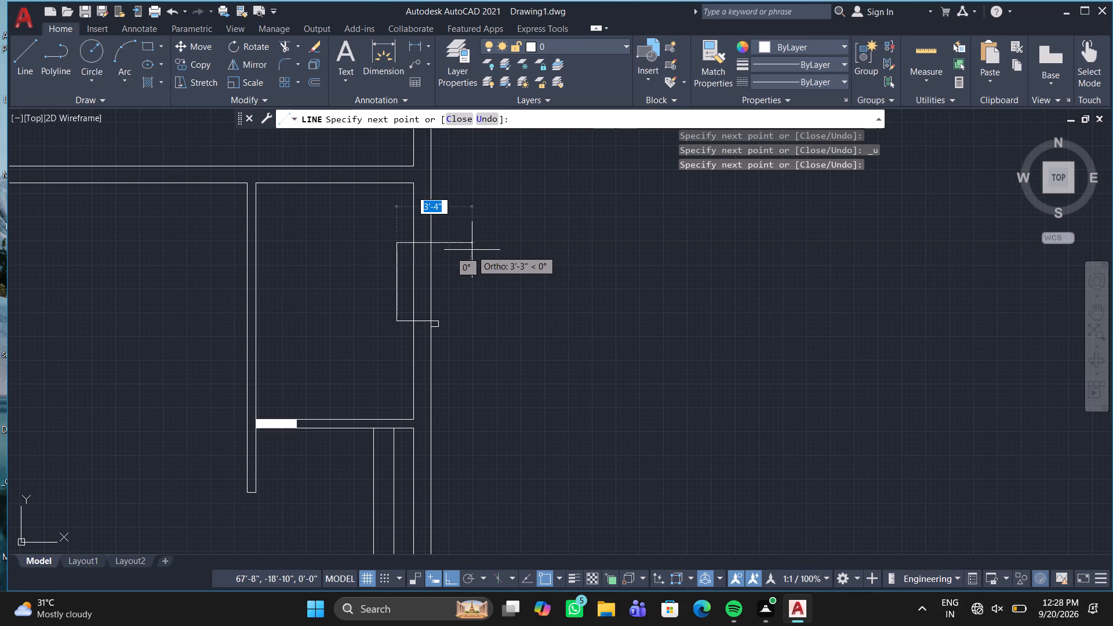
left_click(461, 248)
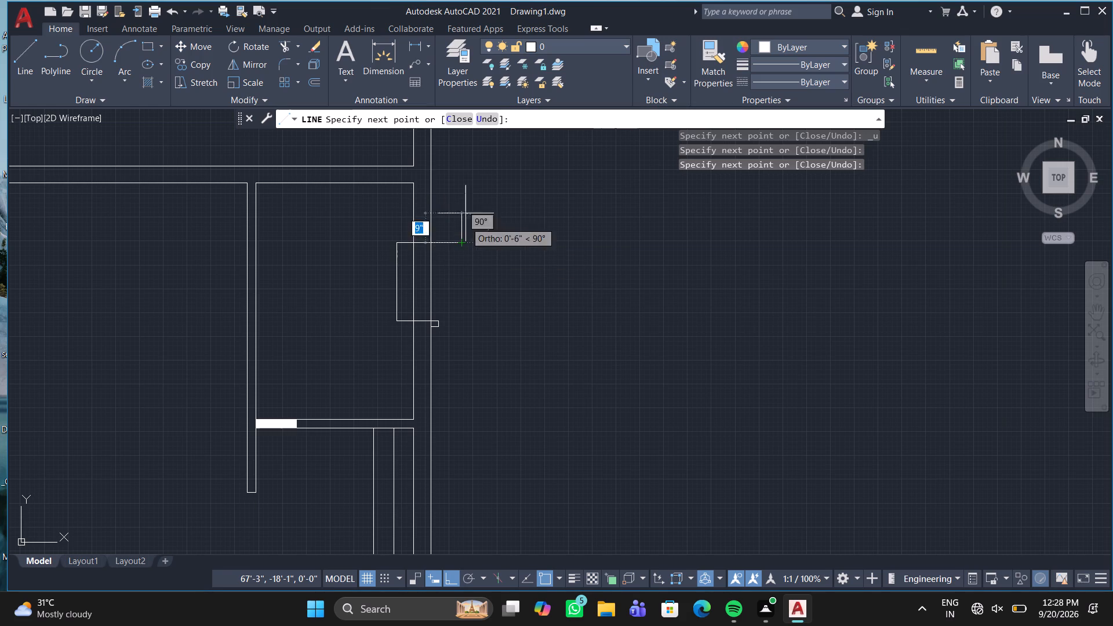
middle_click_drag(454, 182, 413, 318)
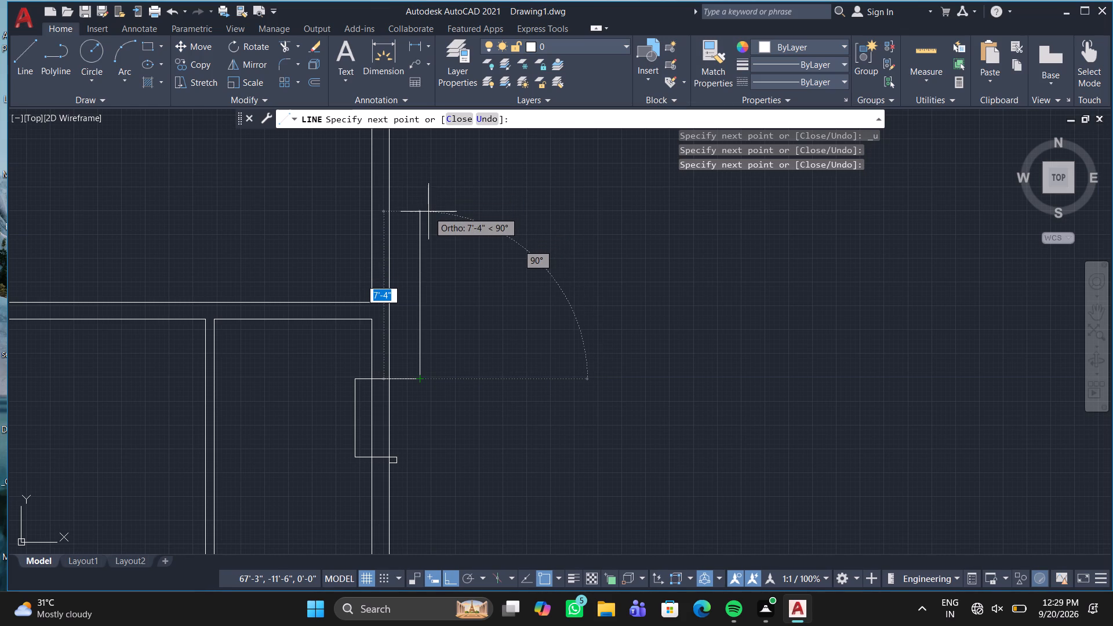
left_click(428, 212)
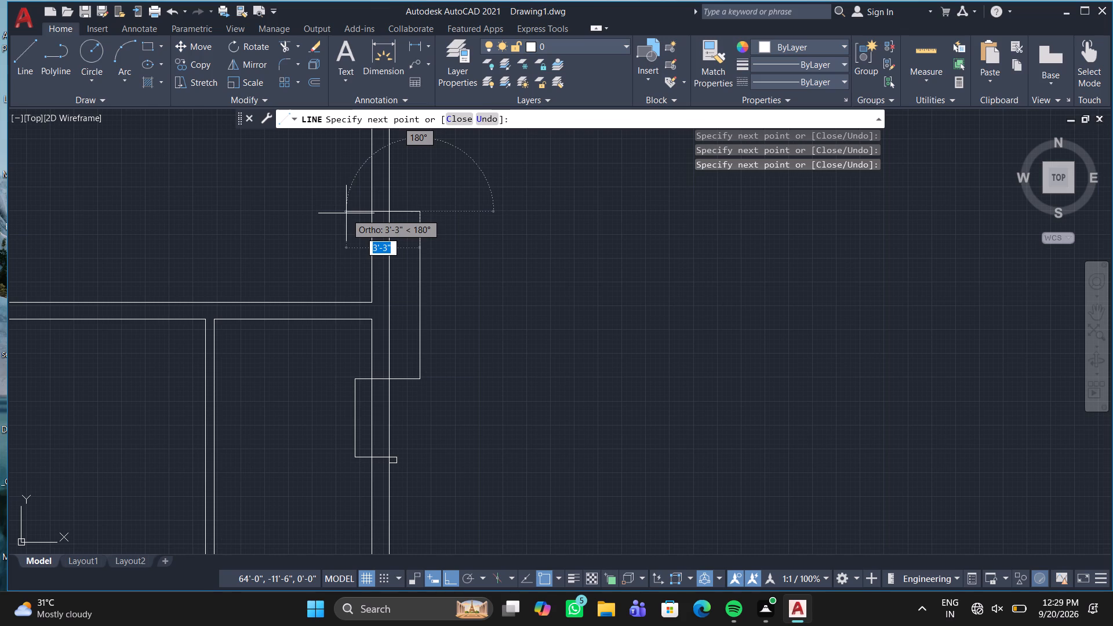
left_click(346, 213)
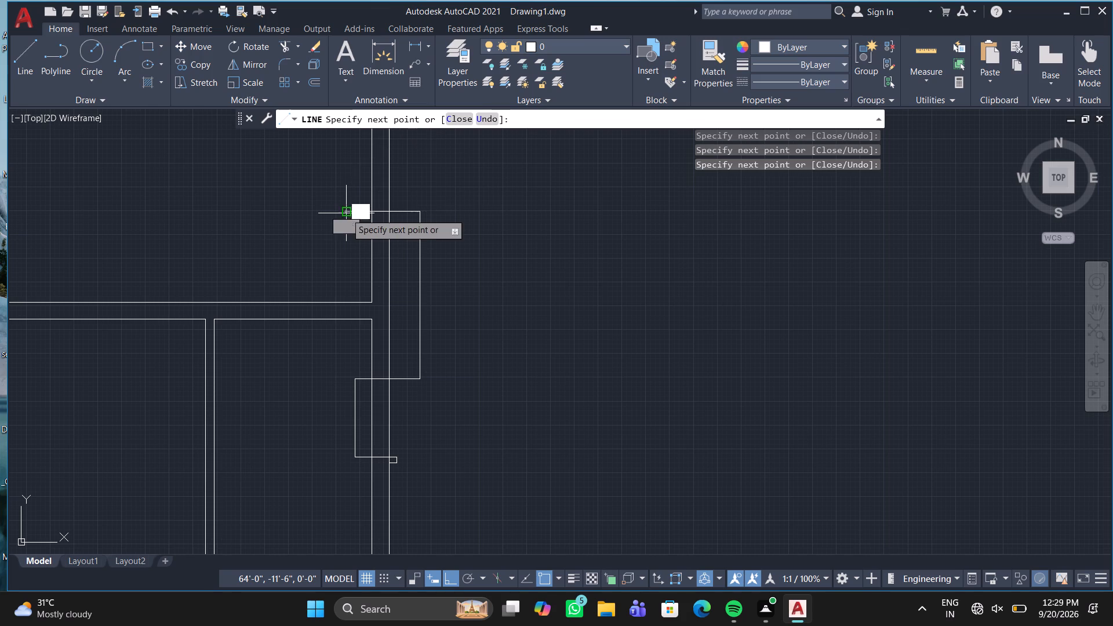
Draw a band about 5" deep across the wall above the outline's upper line, closing it at the outer vertical line.
scroll(358, 198, "up", 2)
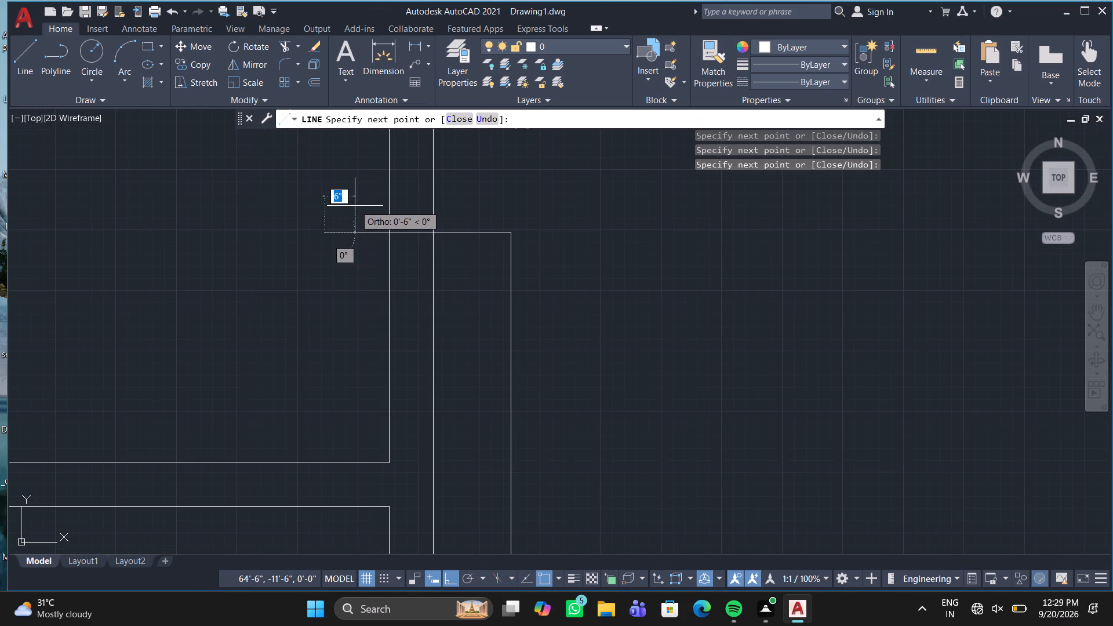
left_click(328, 208)
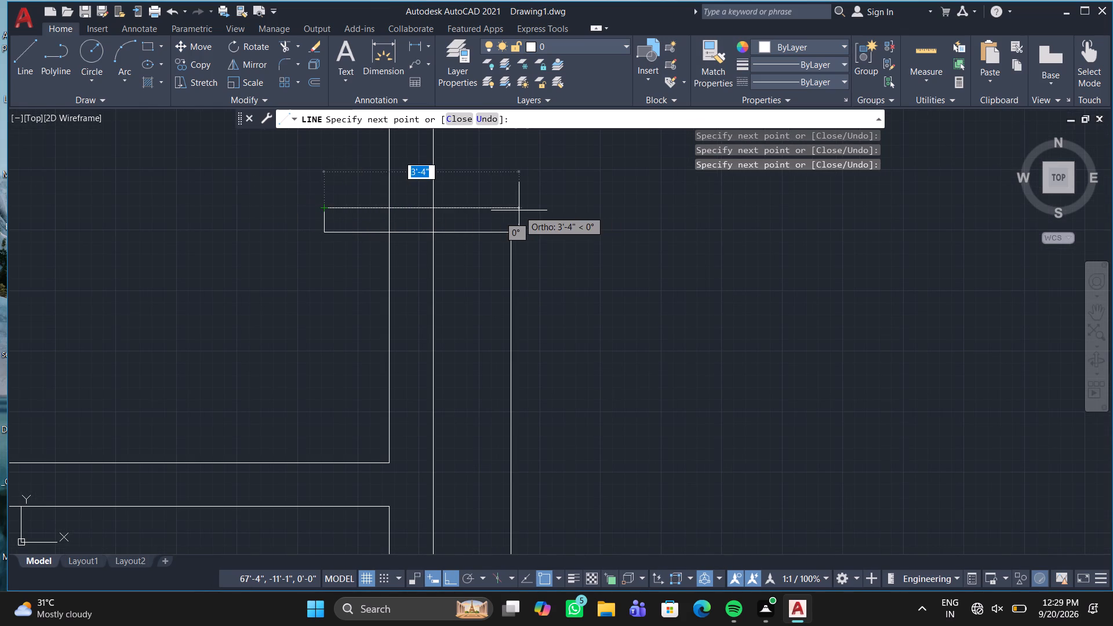
left_click(519, 210)
scroll(506, 209, "up", 2)
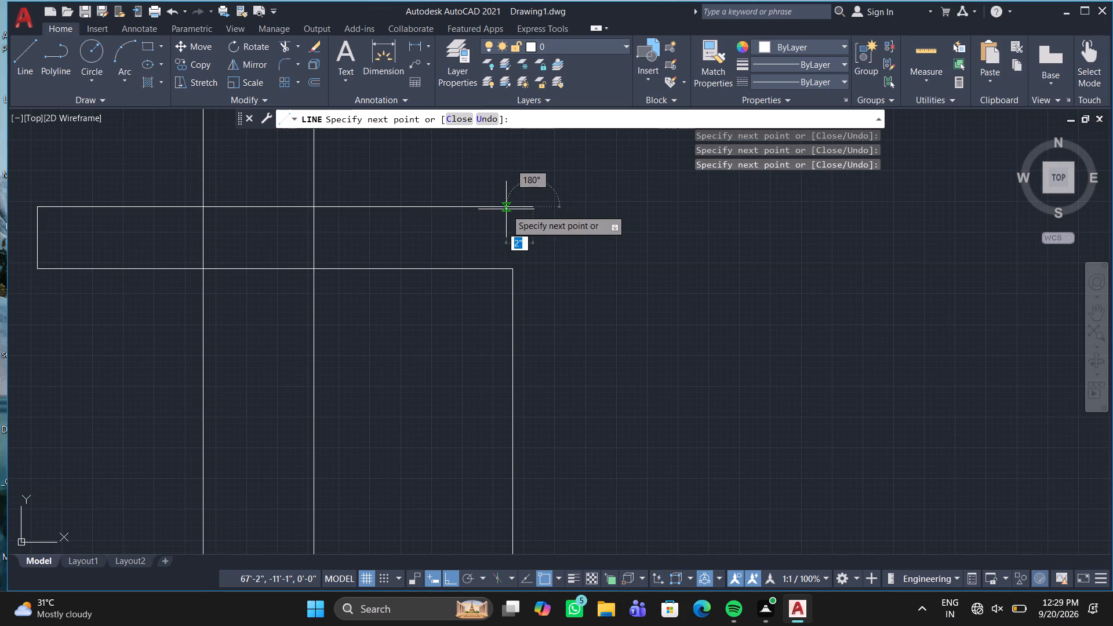
left_click(507, 209)
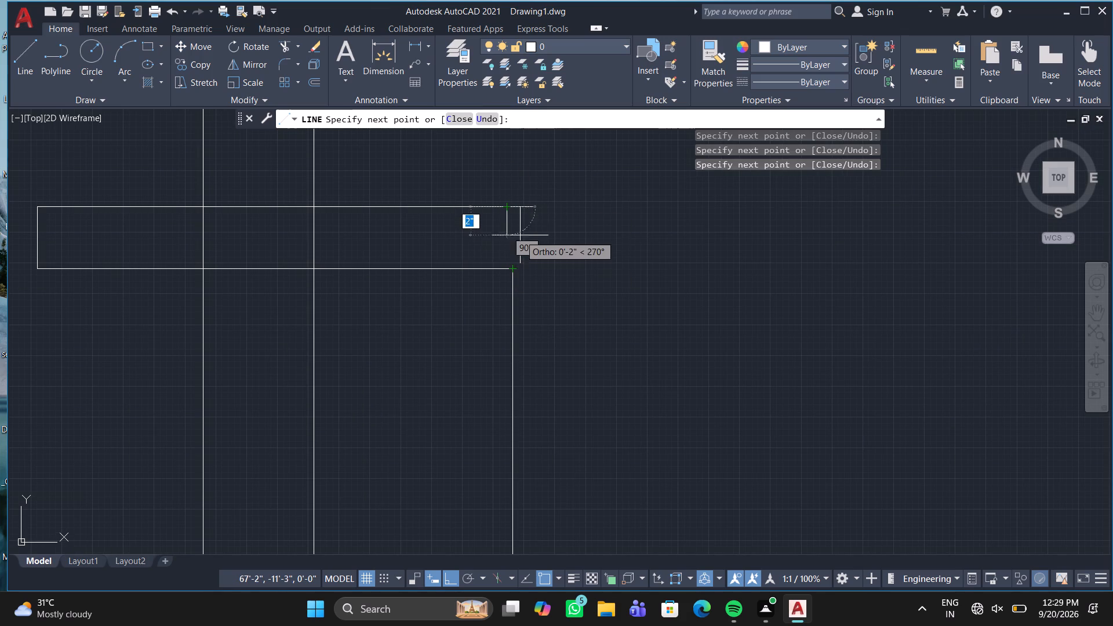
left_click(511, 207)
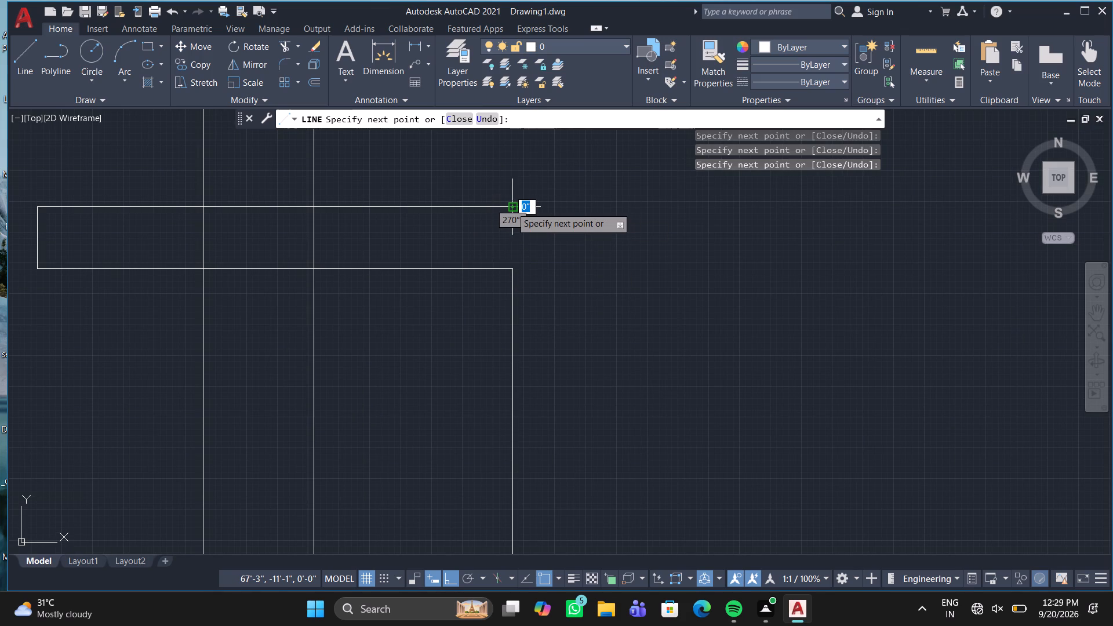
double_click(515, 274)
key("Return")
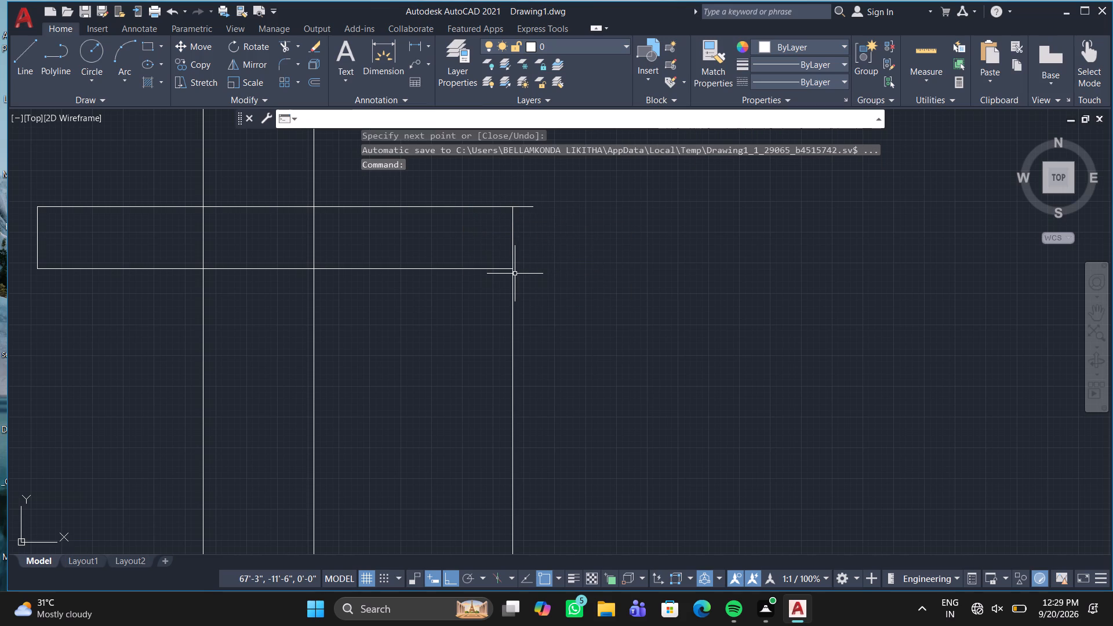
Trim the overhang of the band's upper line where it runs past the outline's outer vertical line.
type("tr")
key("Return")
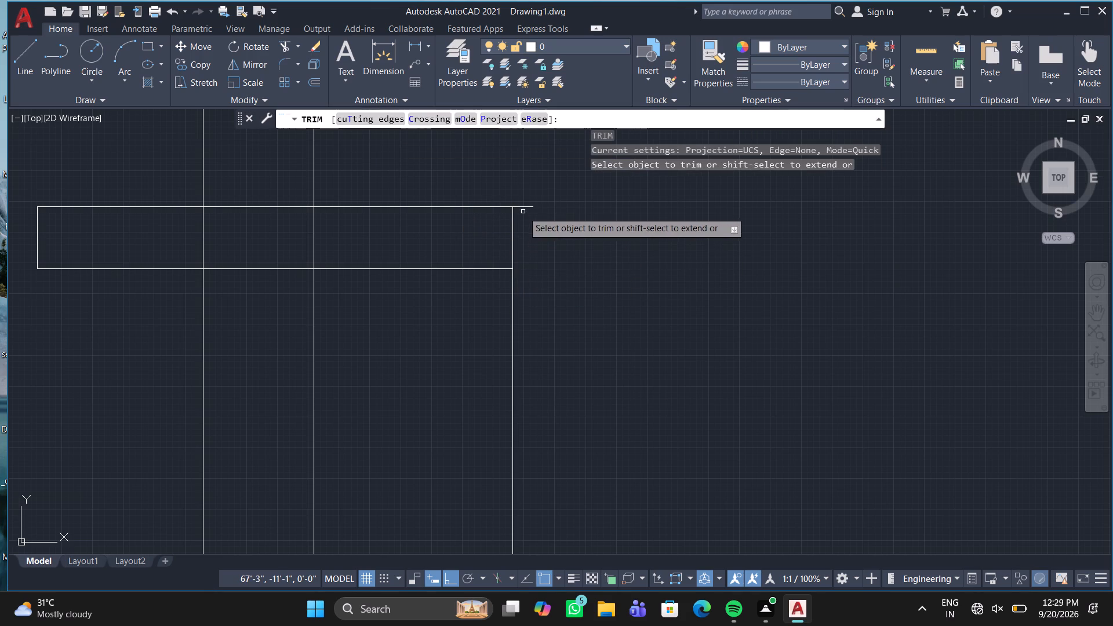
left_click(523, 210)
left_click(526, 204)
key("Escape")
Draw an inner line about 6'-11" down from the band, inside the outline's outer side, and about 1' inward to the wall's outer face.
scroll(547, 283, "down", 1)
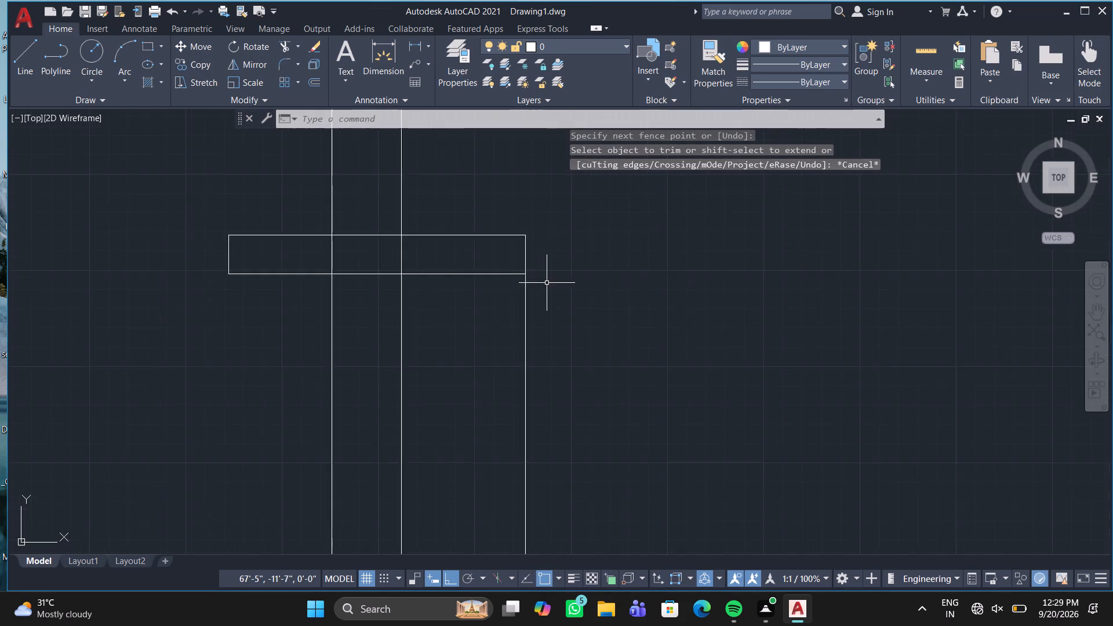
scroll(547, 283, "down", 1)
middle_click_drag(478, 310, 542, 225)
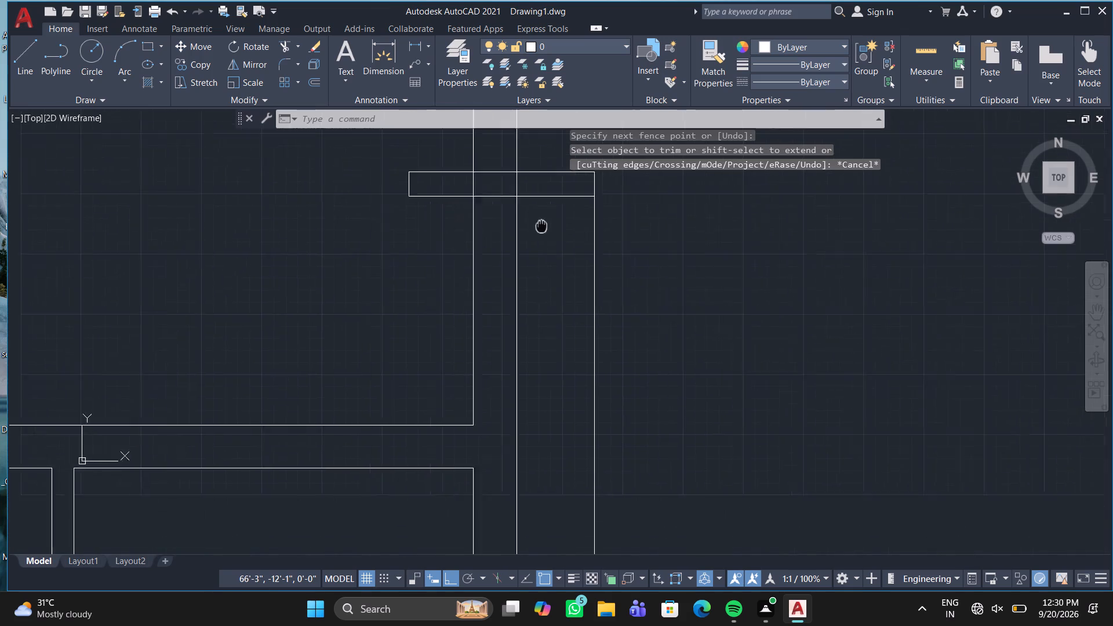
middle_click_drag(542, 225, 565, 201)
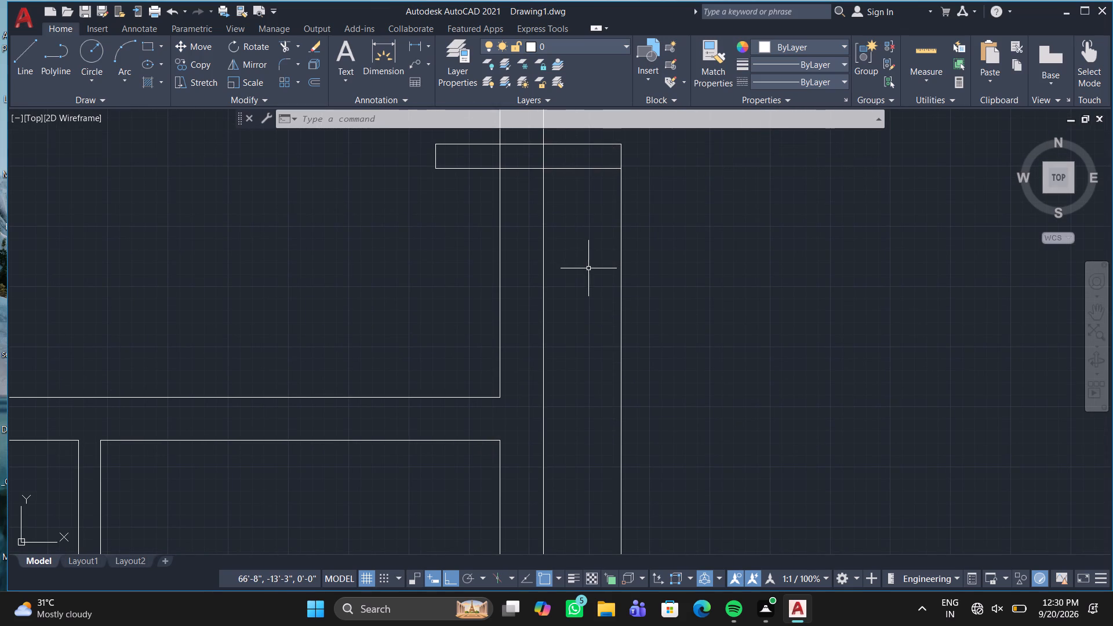
scroll(587, 271, "down", 1)
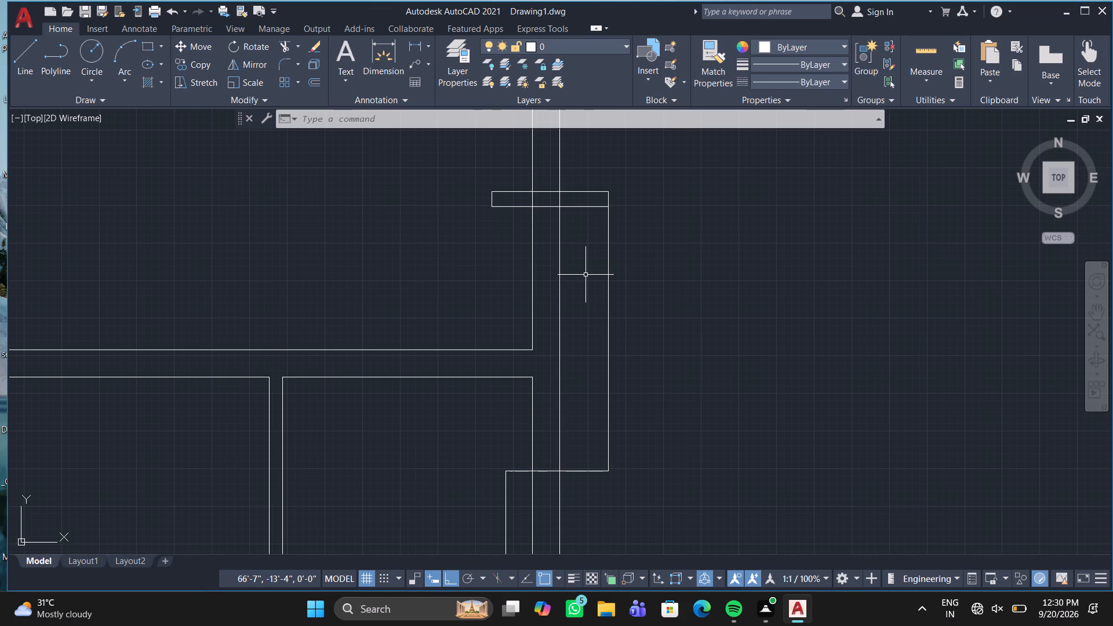
key("l")
key("Return")
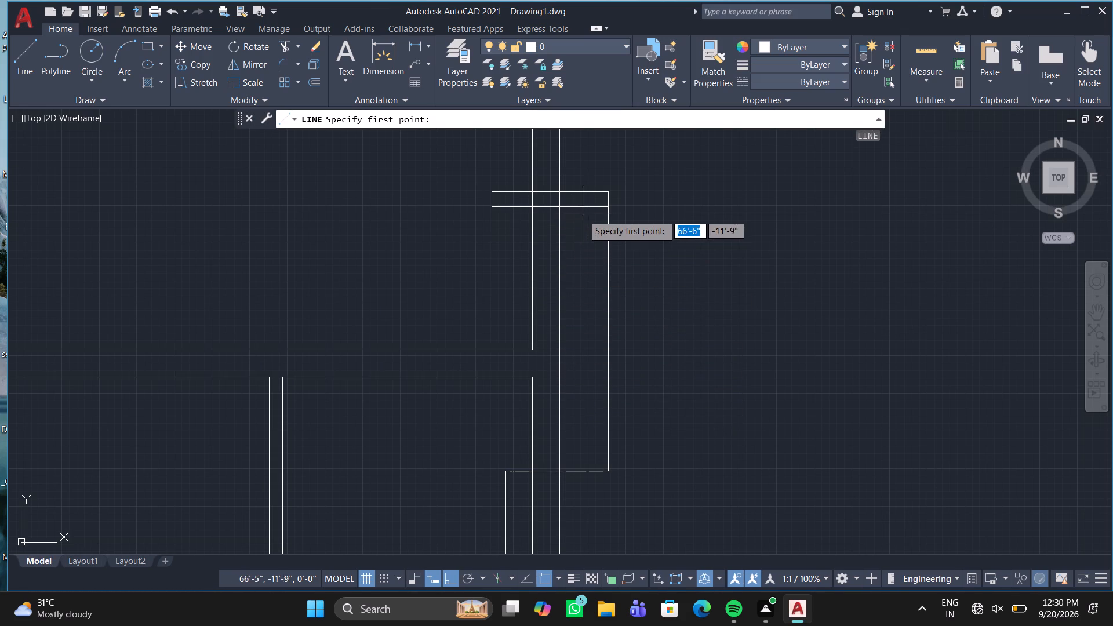
left_click(595, 206)
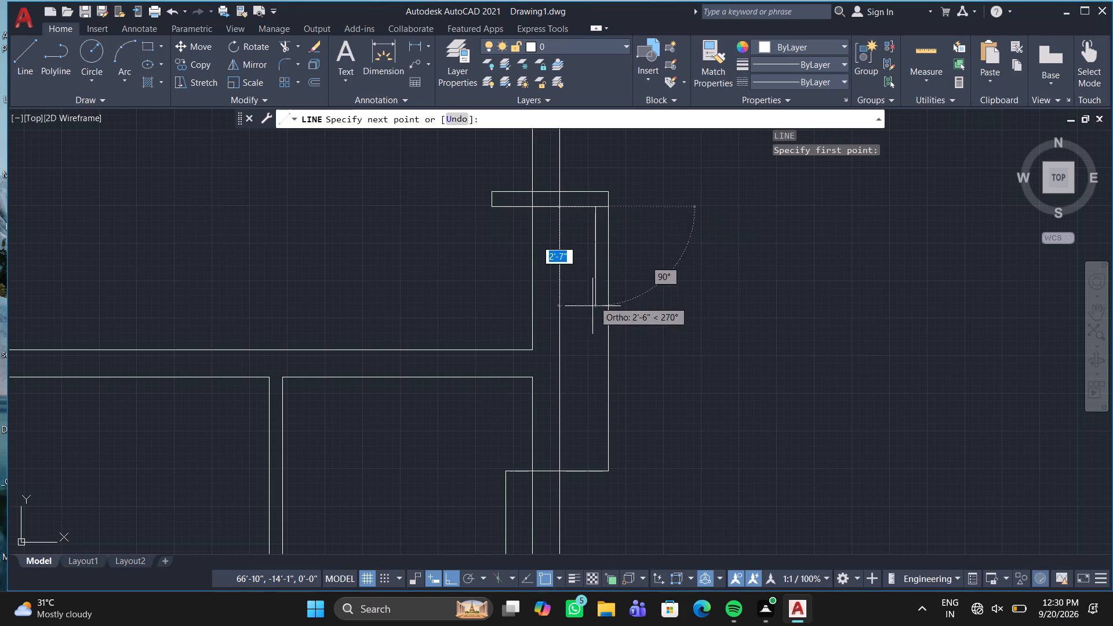
left_click(596, 463)
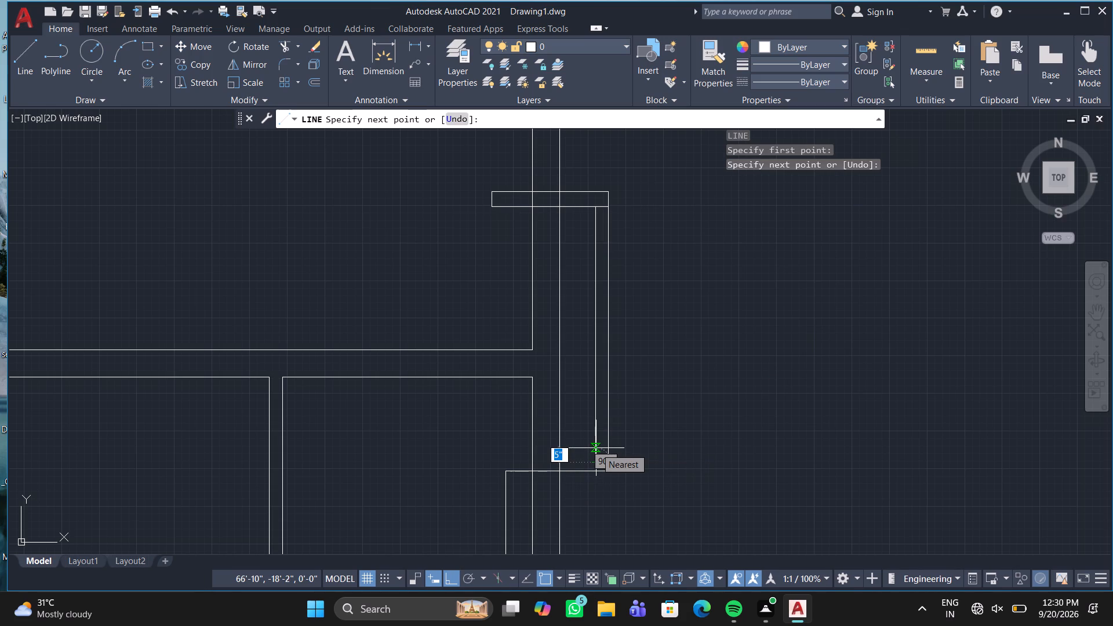
key("ctrl+z")
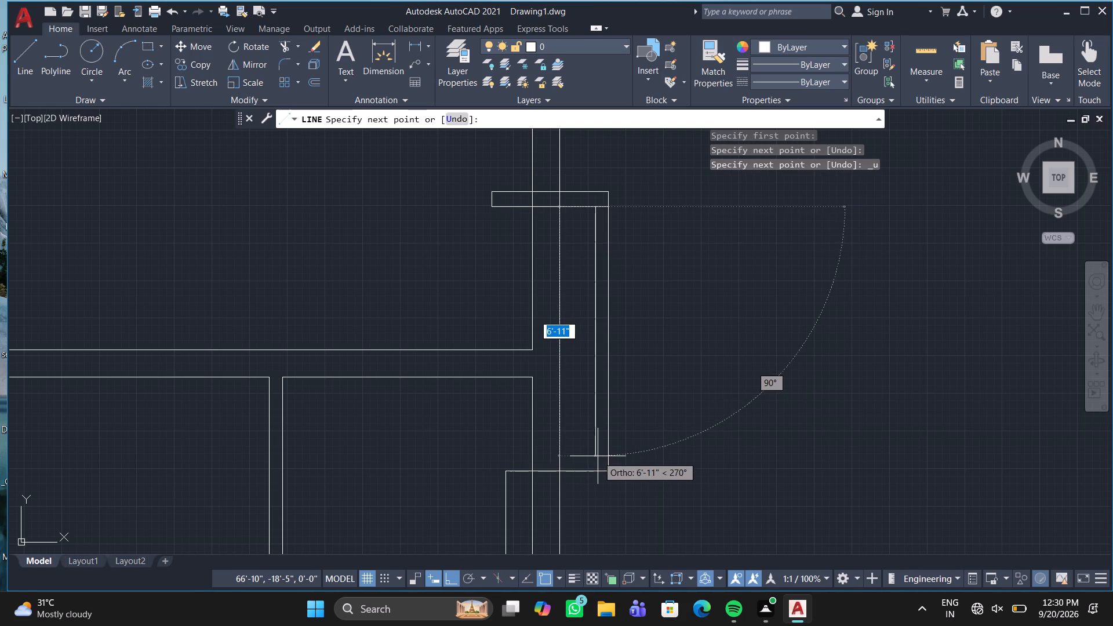
left_click(598, 456)
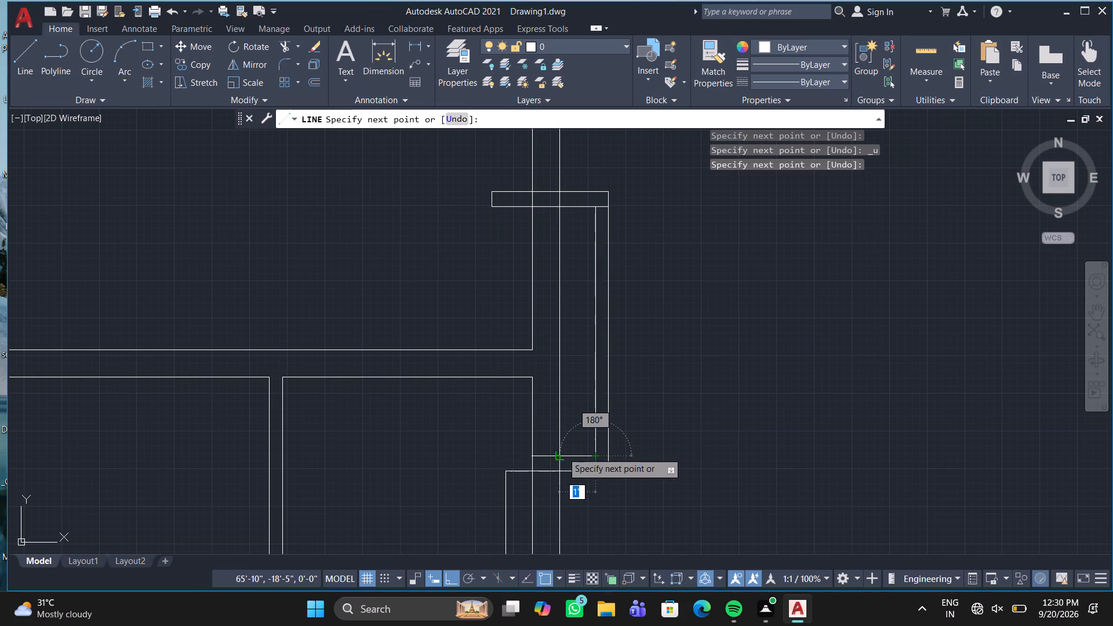
left_click(561, 452)
key("Escape")
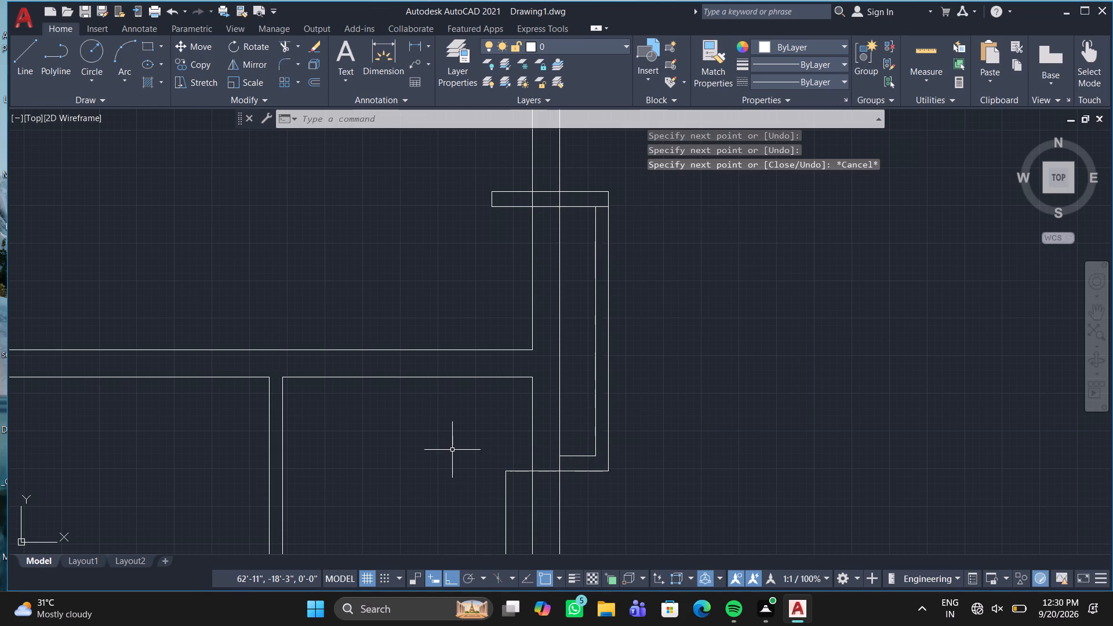
Trim the wall lines inside the band, the band's lower line at the outer corner, and the outer wall face just below the inner outline.
type("tr")
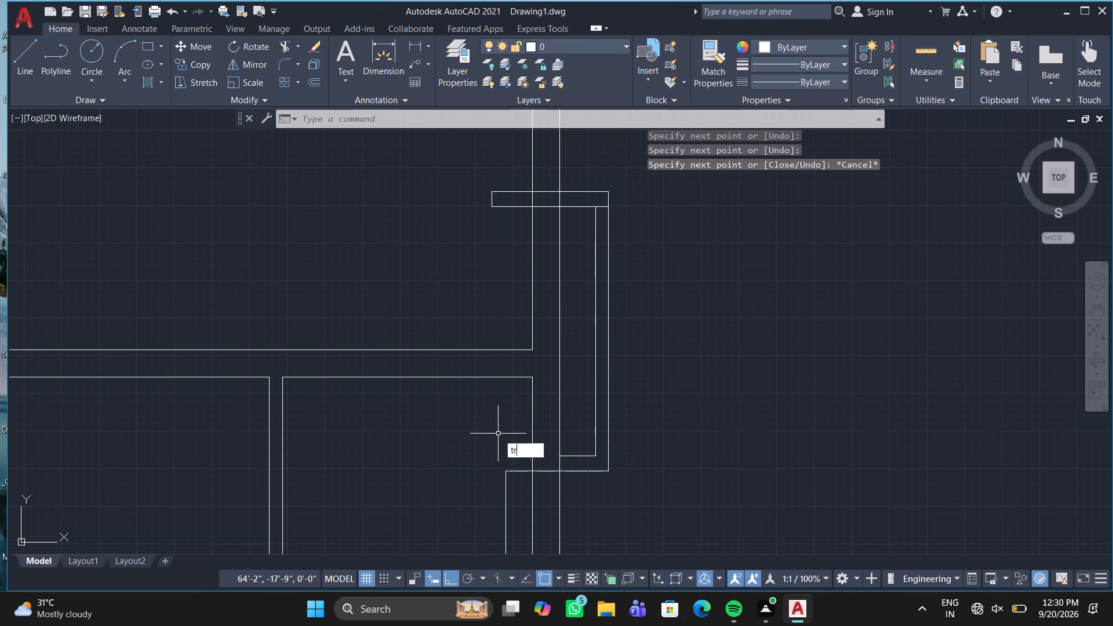
key("Return")
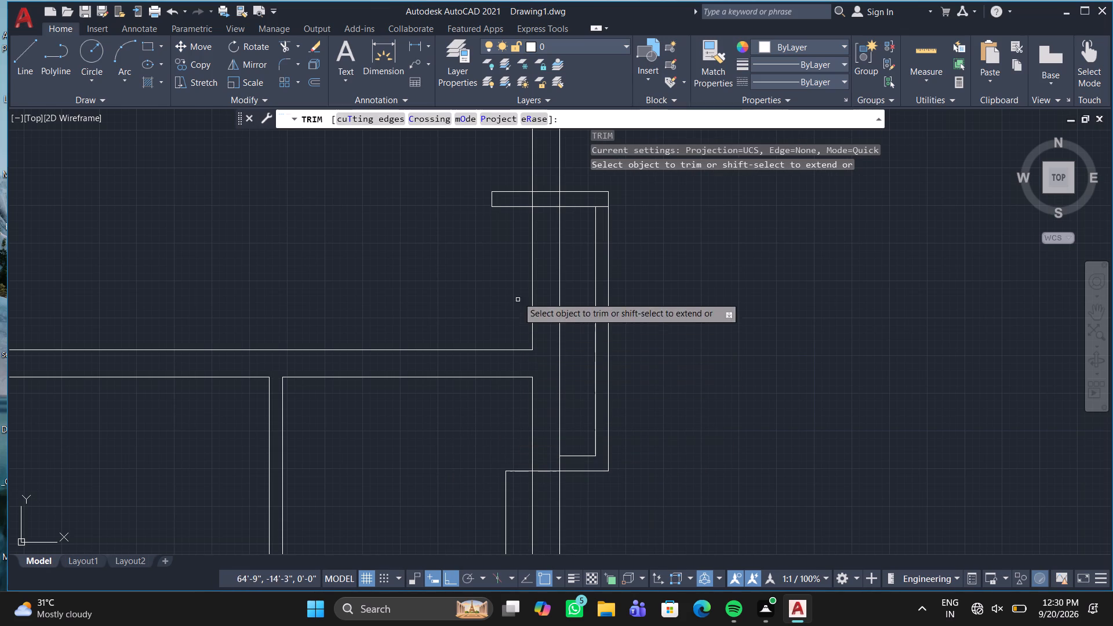
left_click(533, 198)
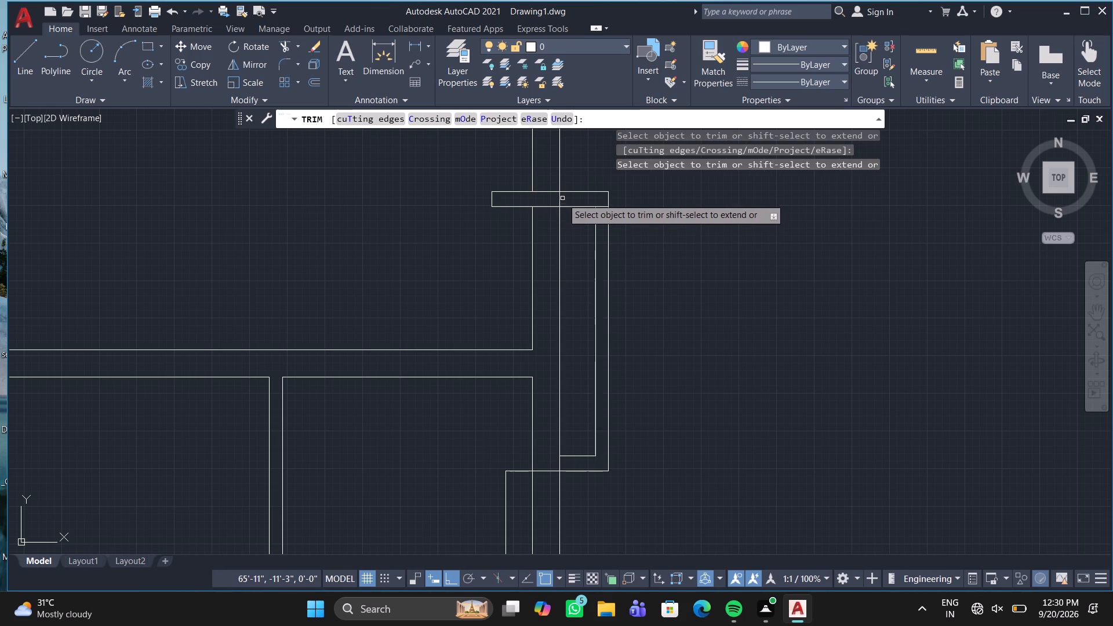
left_click(563, 196)
left_click(551, 197)
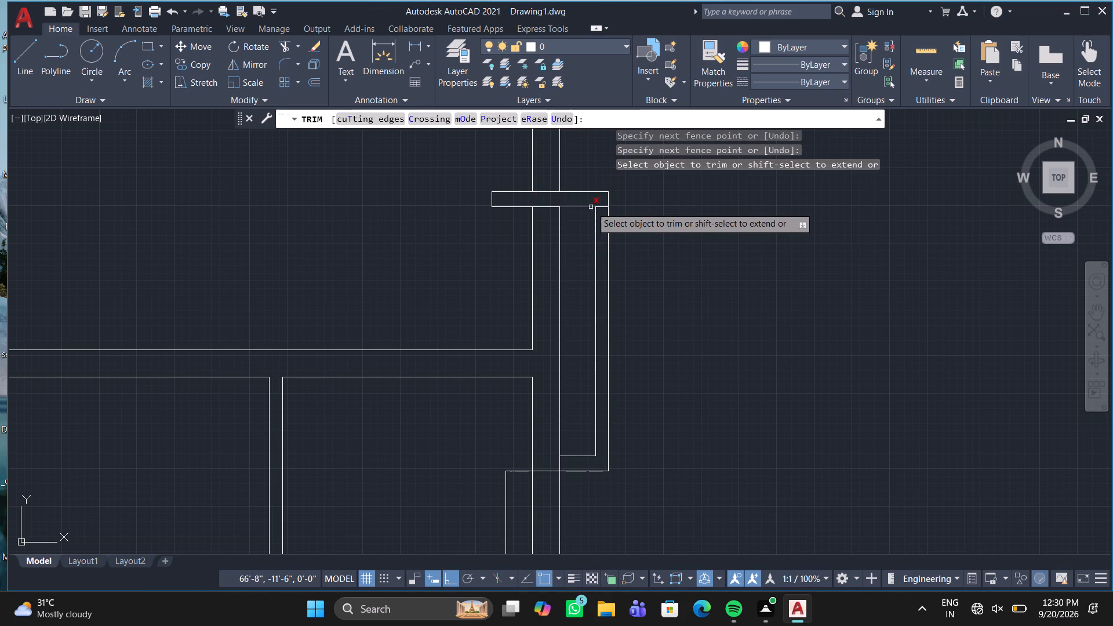
left_click(602, 208)
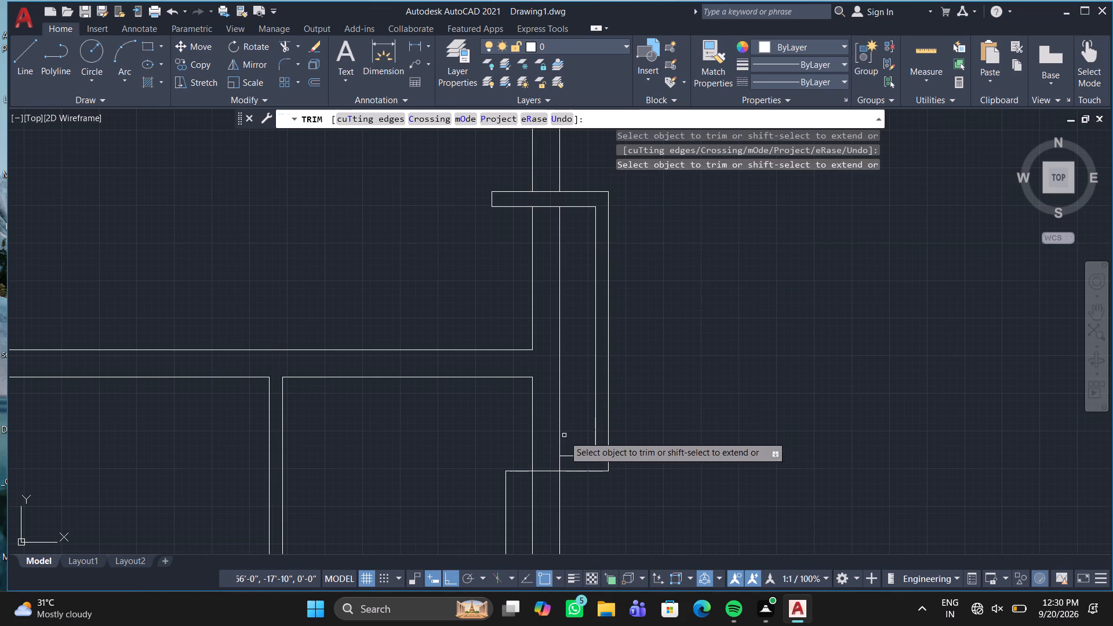
left_click(563, 465)
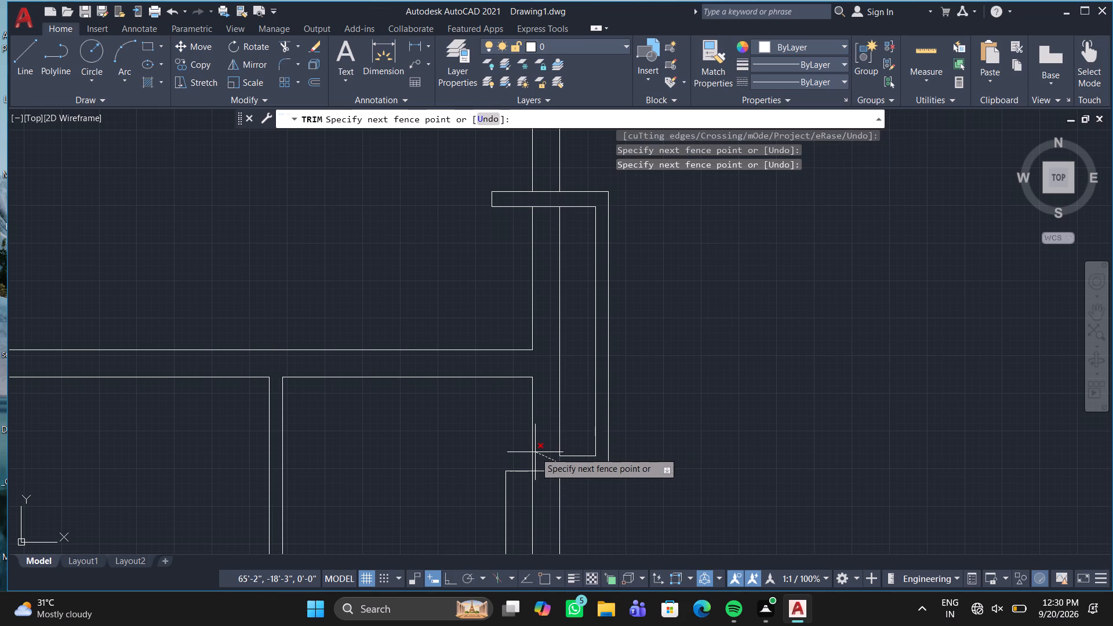
left_click(535, 452)
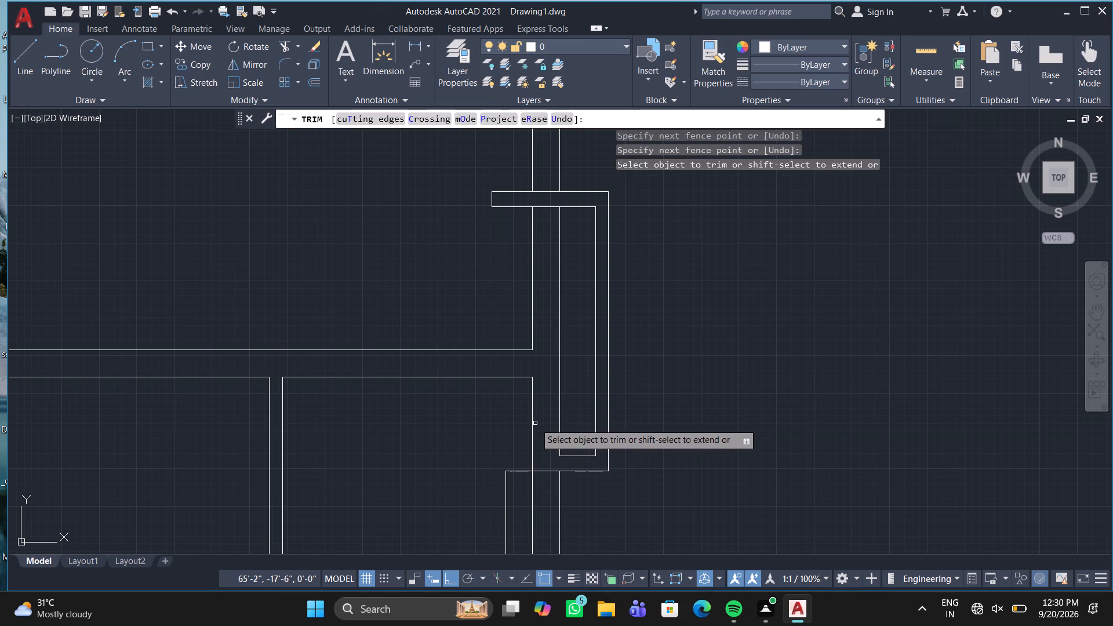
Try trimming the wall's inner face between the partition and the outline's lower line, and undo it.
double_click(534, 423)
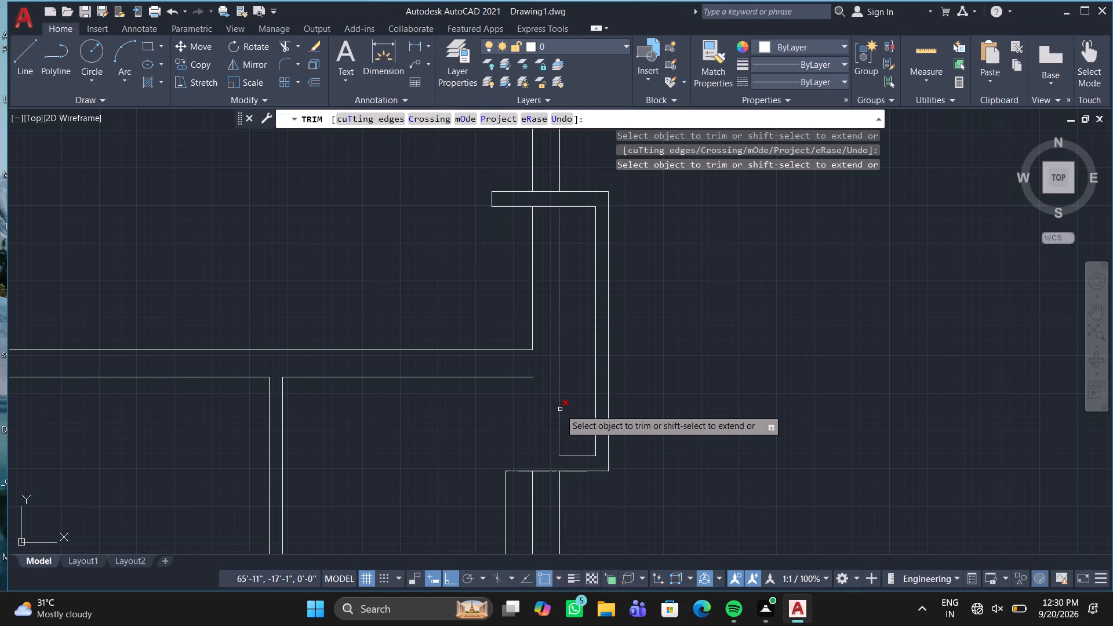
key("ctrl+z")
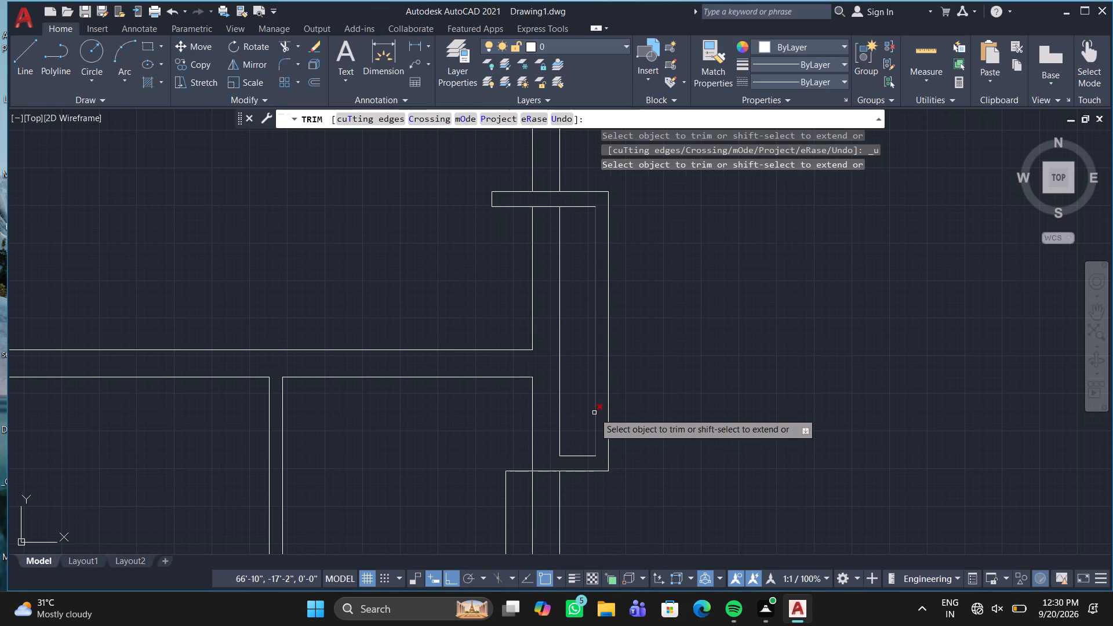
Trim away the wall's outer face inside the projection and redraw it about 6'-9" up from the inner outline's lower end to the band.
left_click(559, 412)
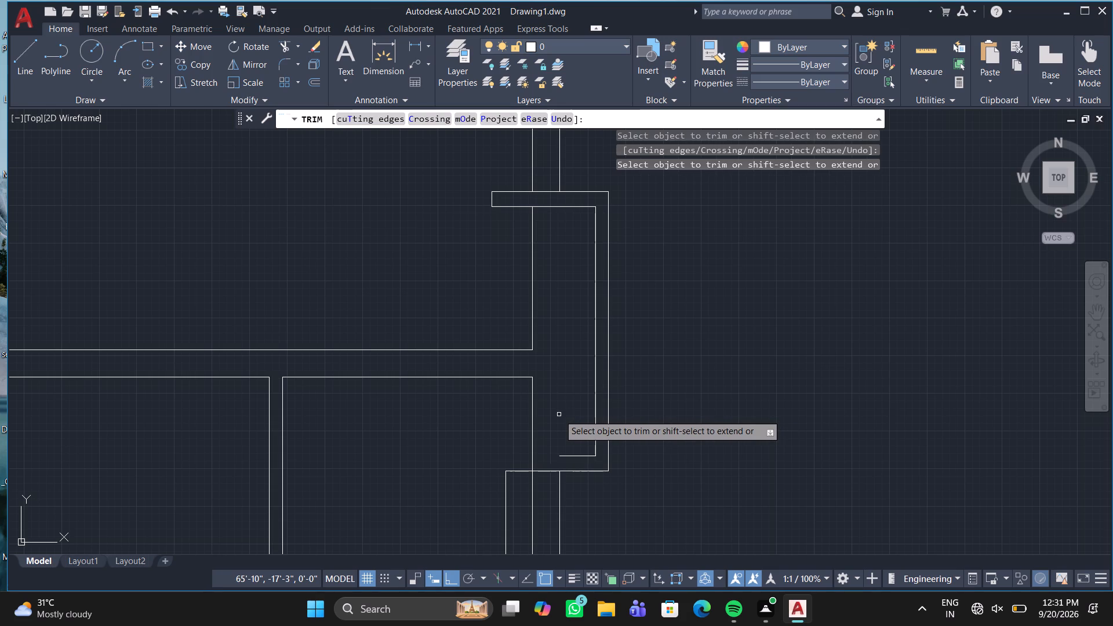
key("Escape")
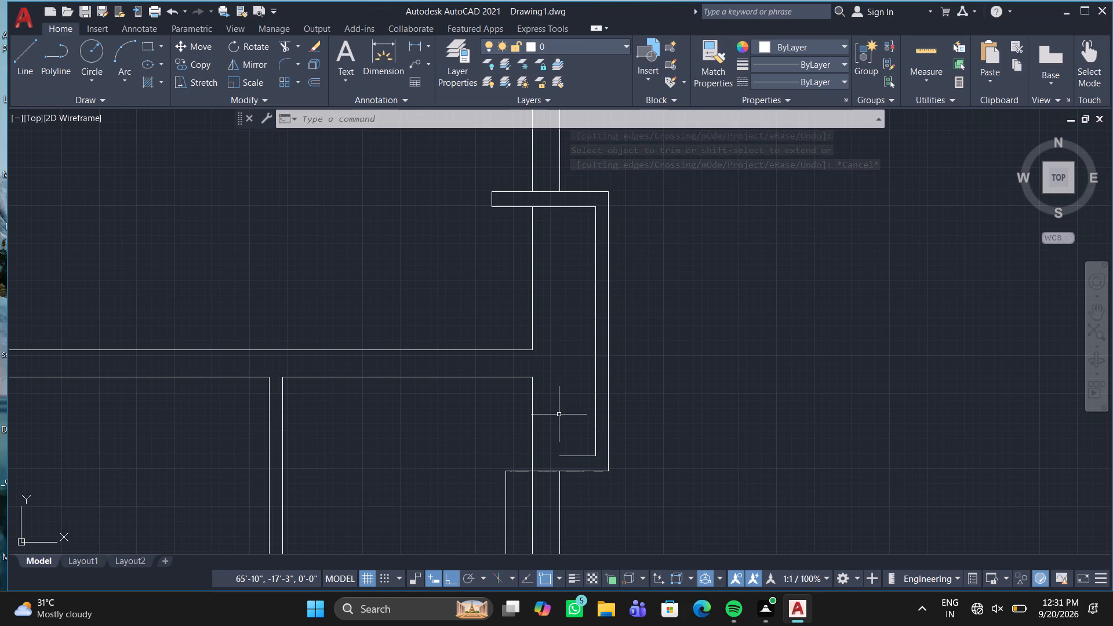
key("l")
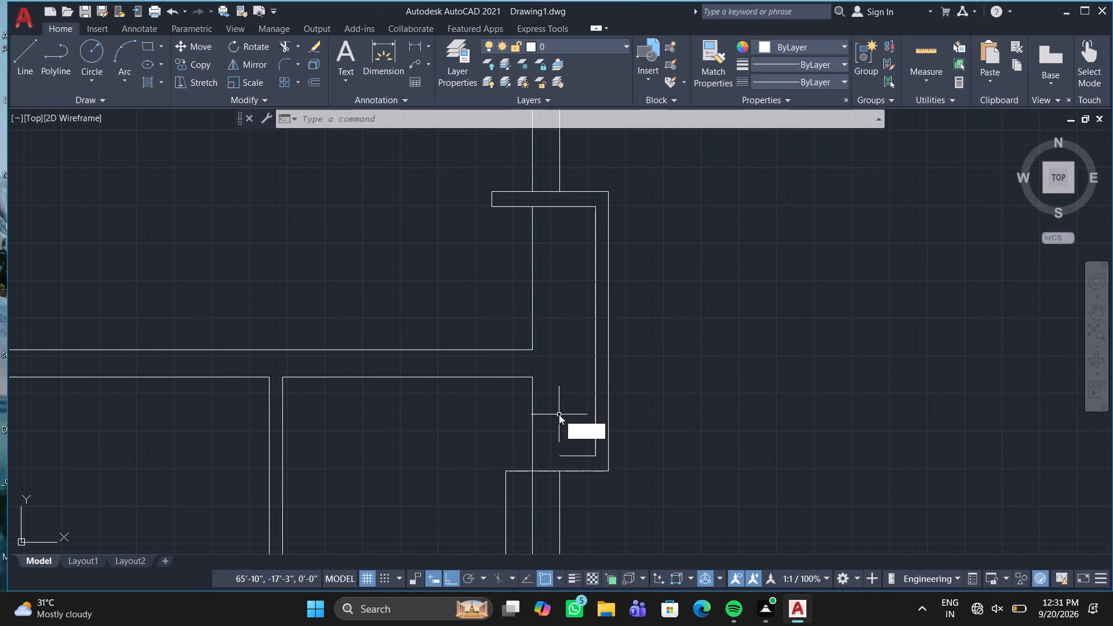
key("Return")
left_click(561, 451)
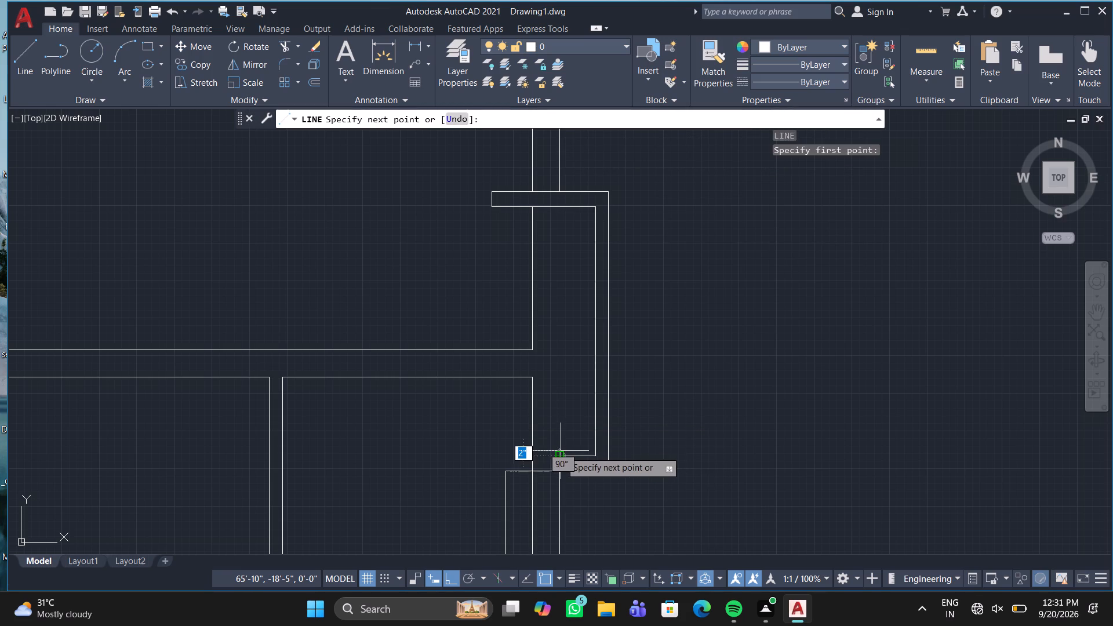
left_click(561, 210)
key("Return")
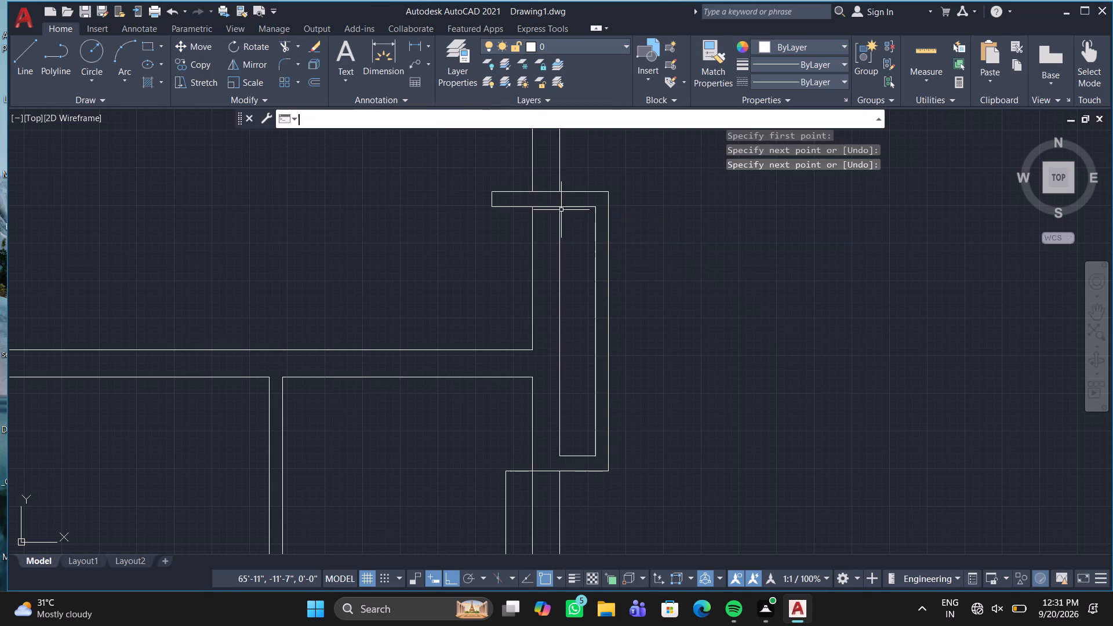
Trim the band's lower line between the wall's inner and outer faces.
type("tr")
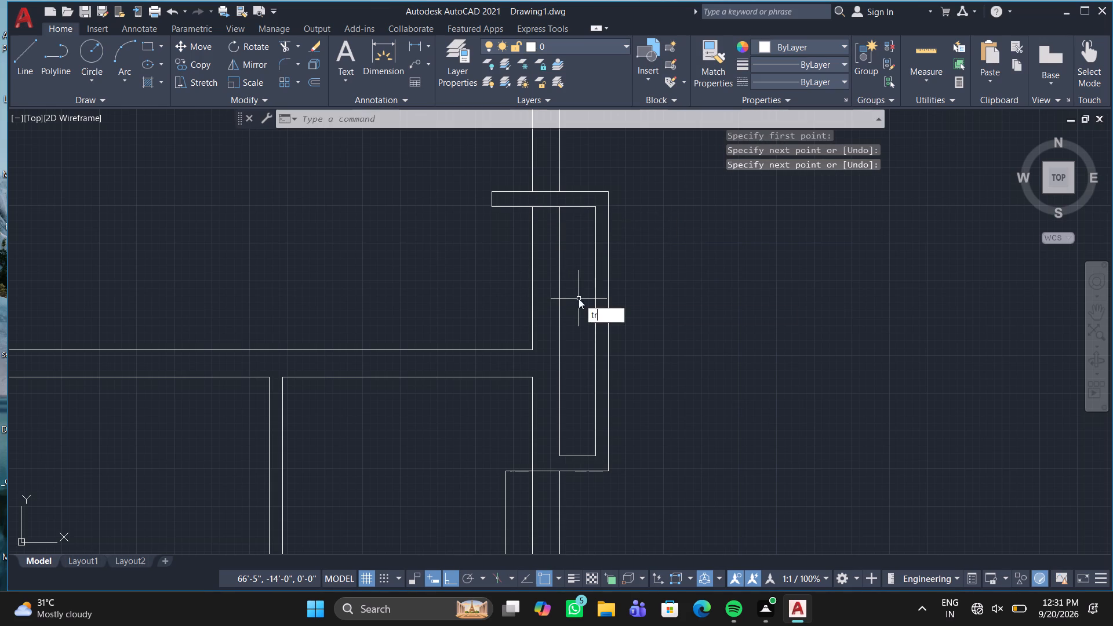
key("Return")
left_click_drag(548, 210, 548, 203)
left_click(548, 202)
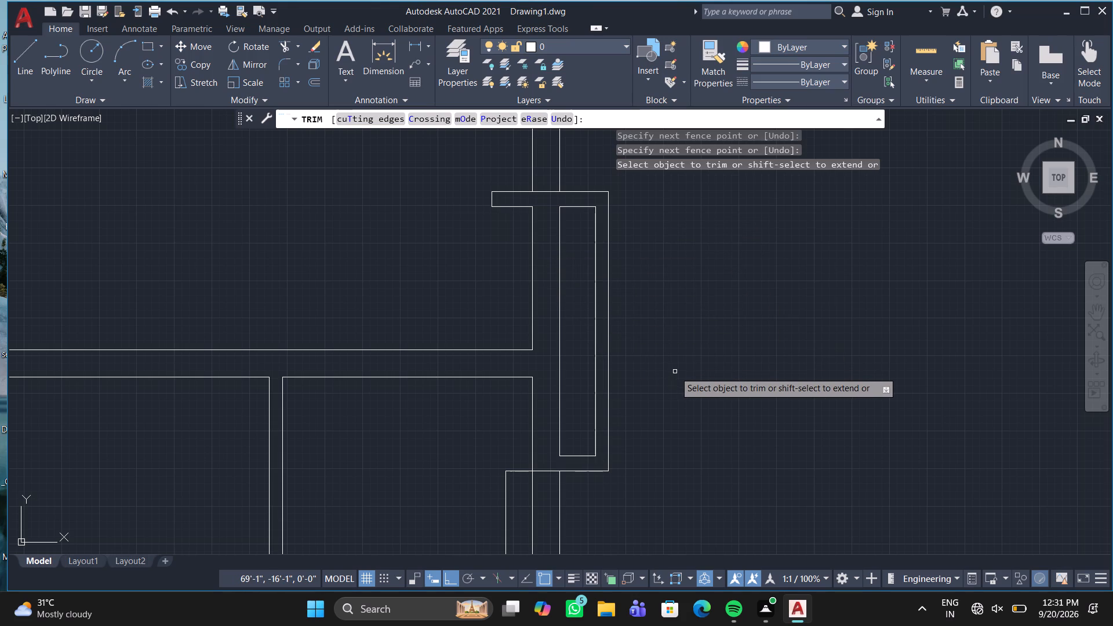
key("Escape")
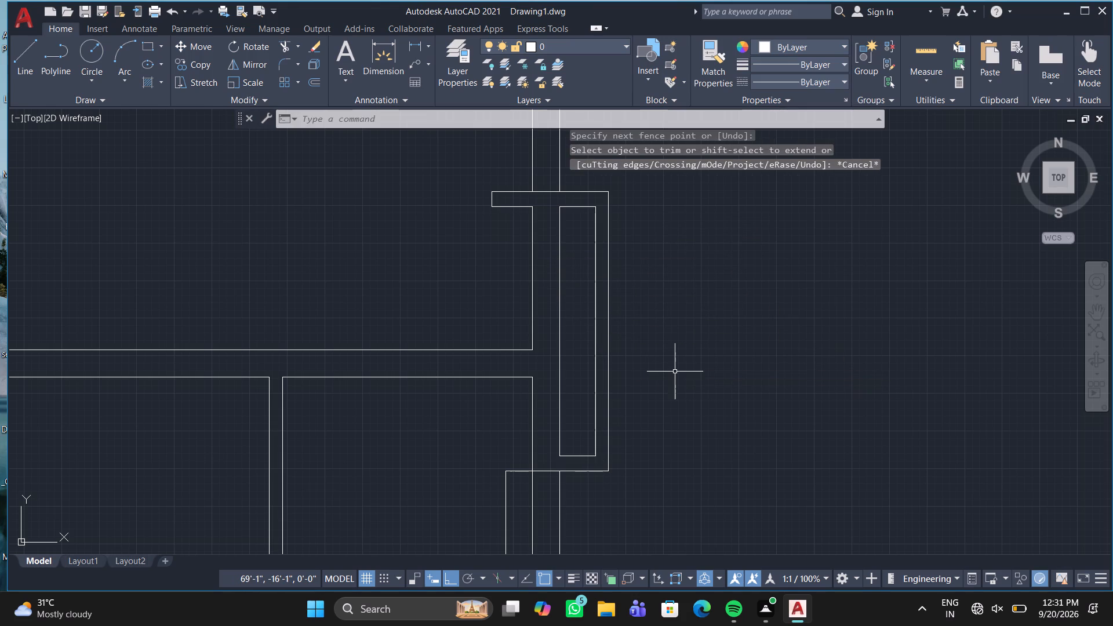
Draw two cross lines about 1' long and 9" apart through the narrow inner rectangle, in line with the partition's two faces.
key("l")
key("Return")
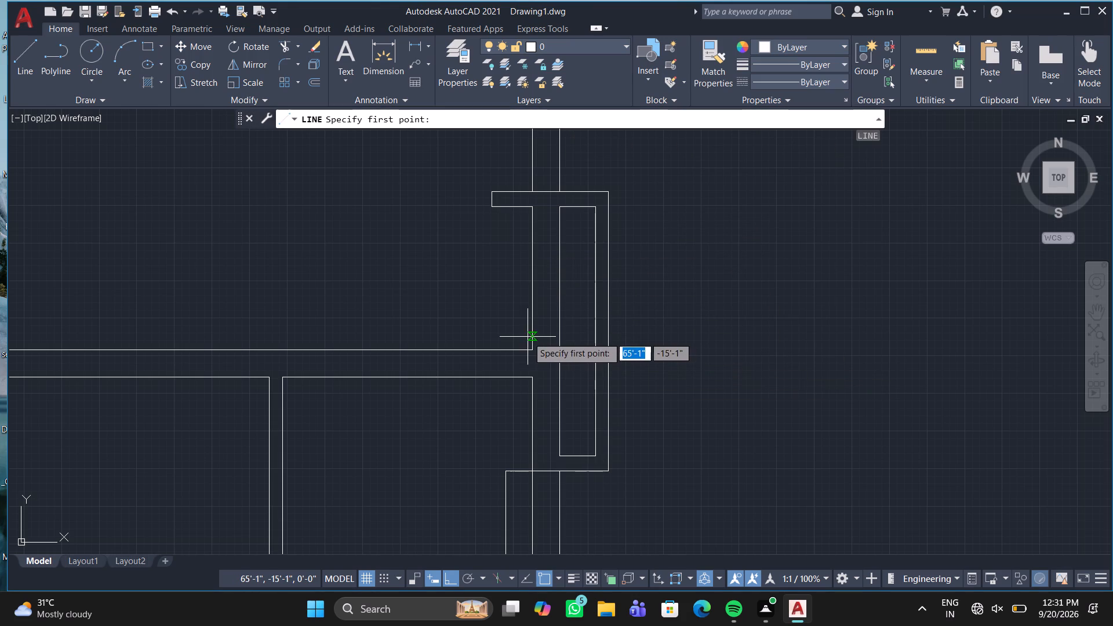
left_click(590, 351)
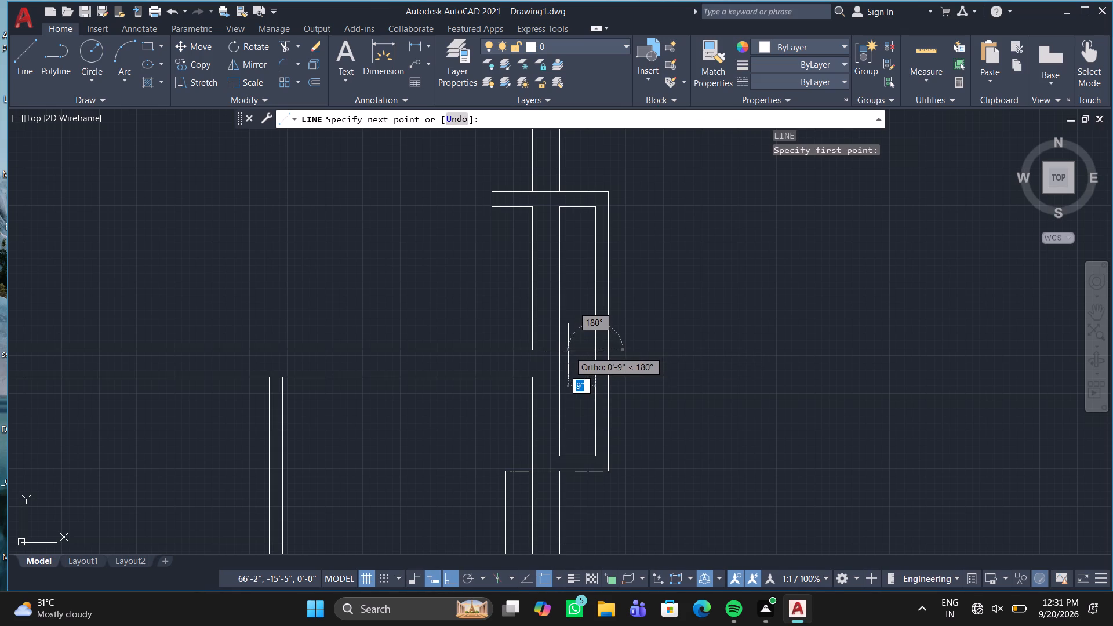
left_click(566, 352)
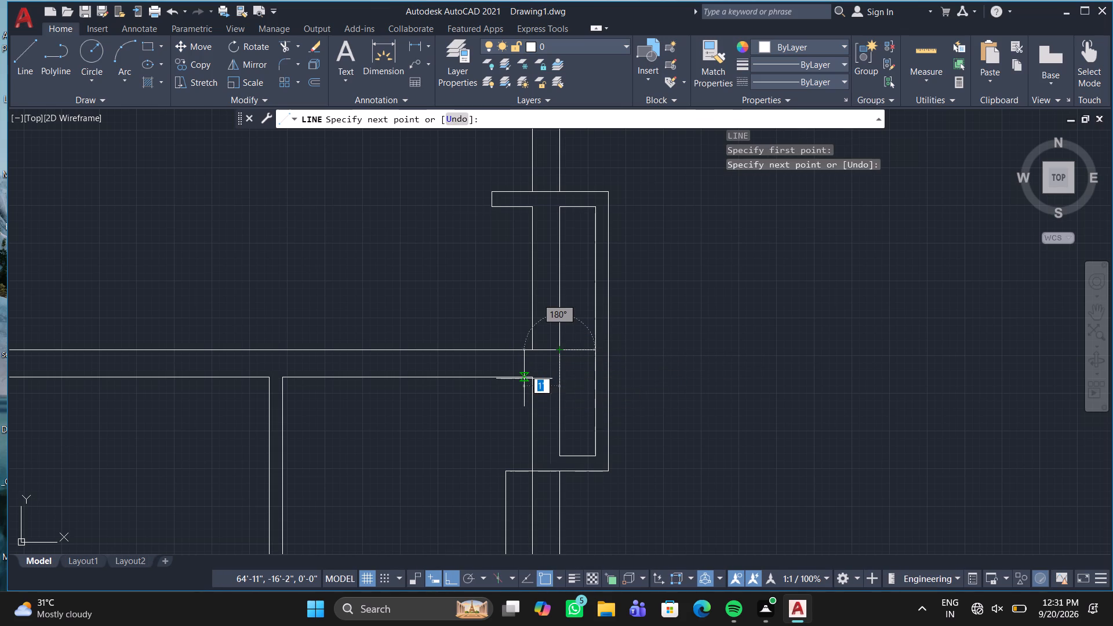
left_click(555, 376)
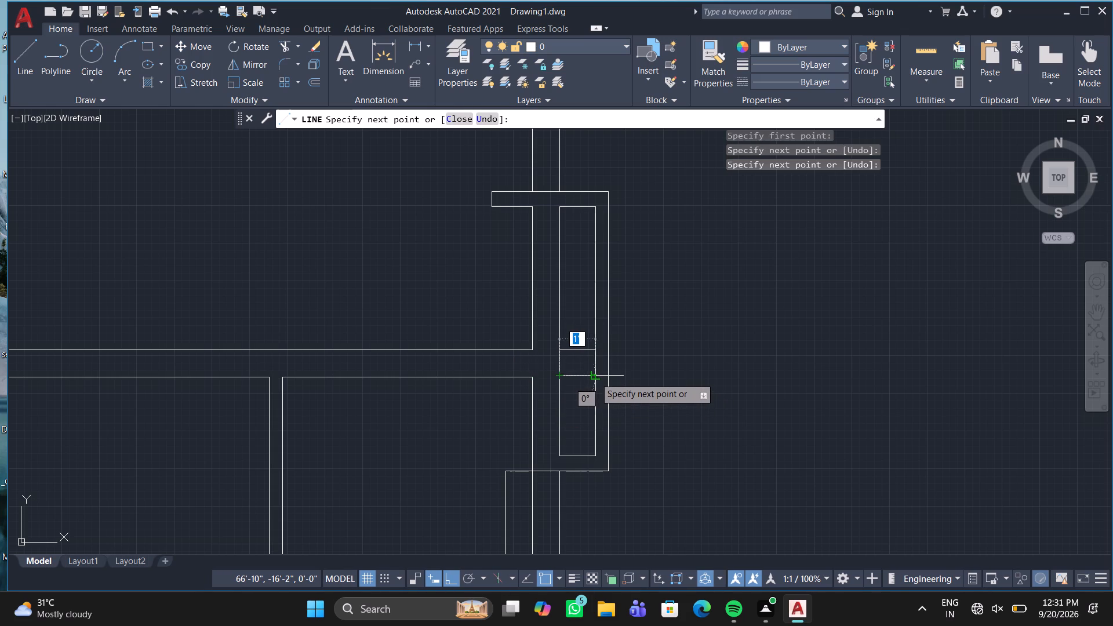
left_click(595, 377)
key("Return")
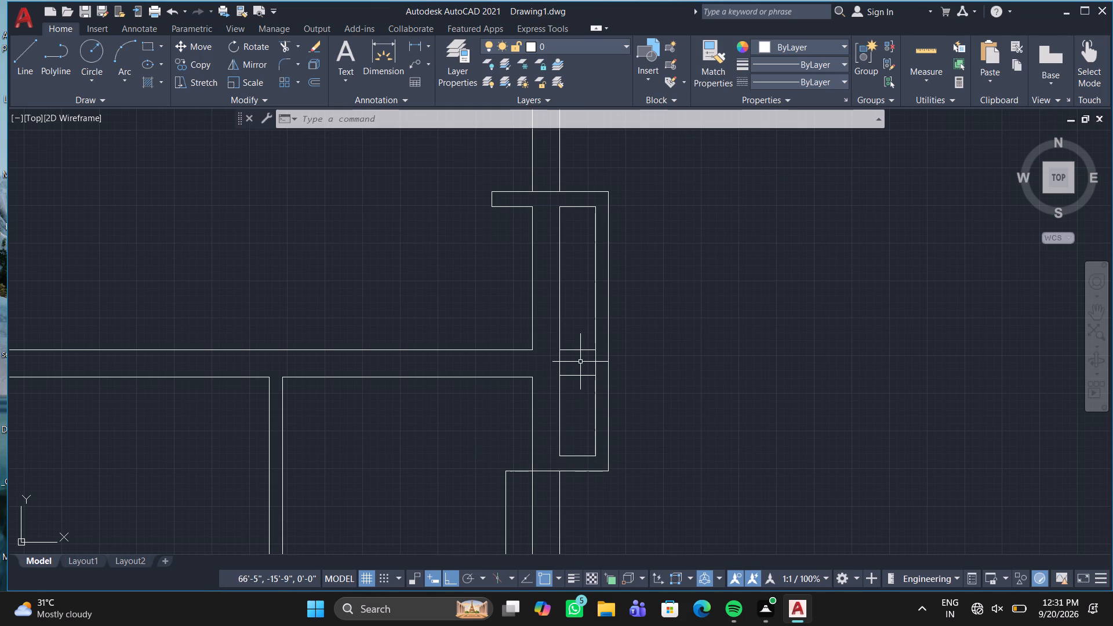
Trim the wall's outer face inside the small stub and the recess's lower line between the wall's two faces.
middle_click_drag(576, 343, 608, 227)
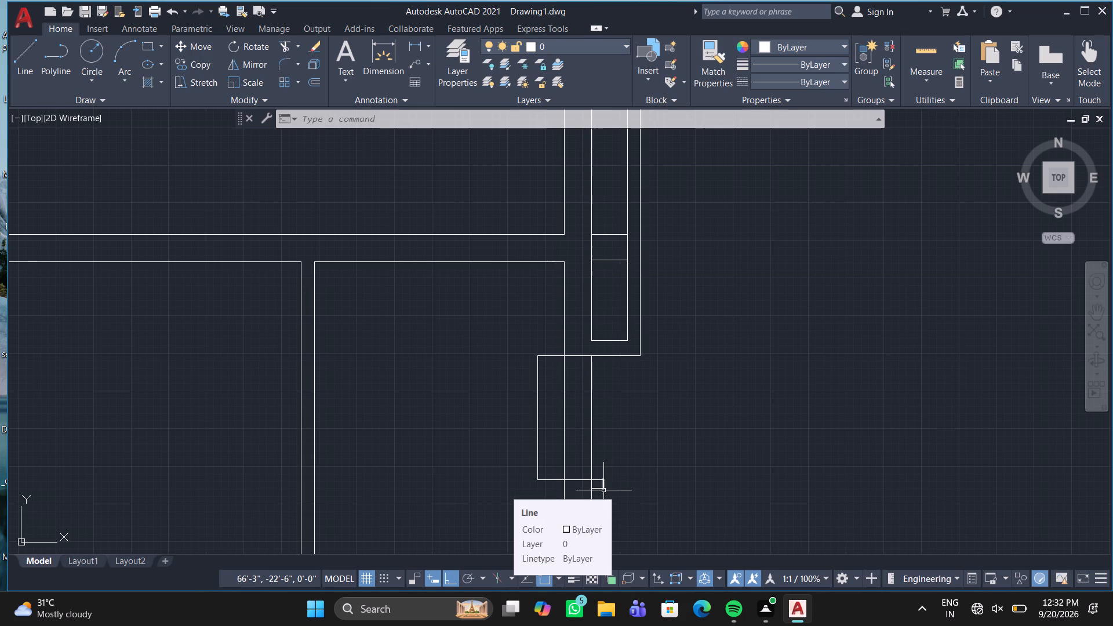
scroll(603, 490, "up", 2)
key("t")
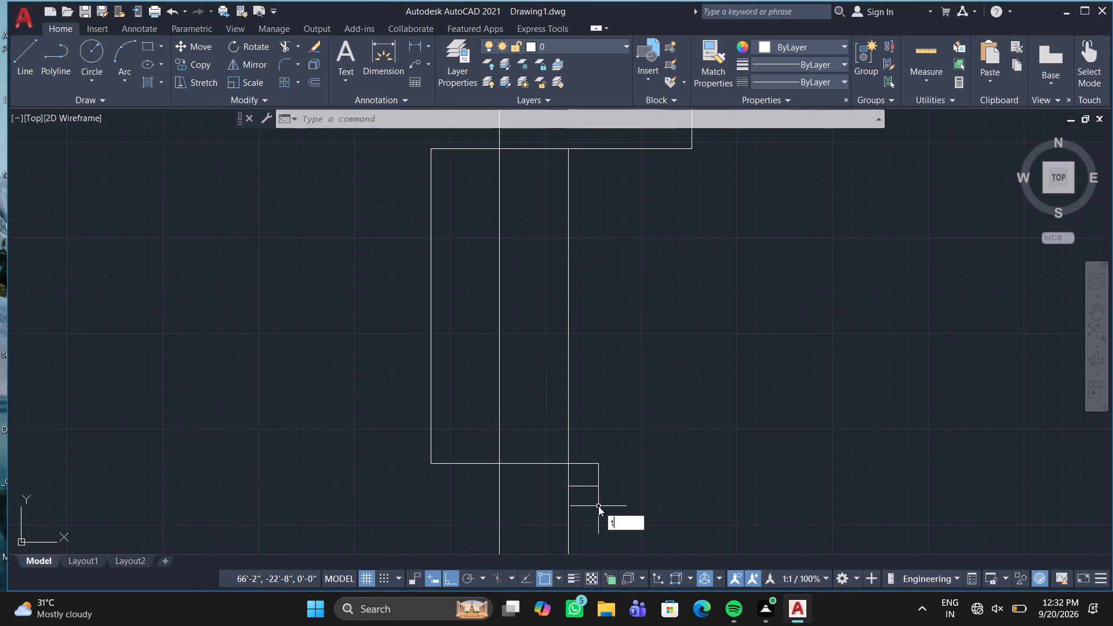
key("r")
key("Return")
scroll(595, 507, "up", 1)
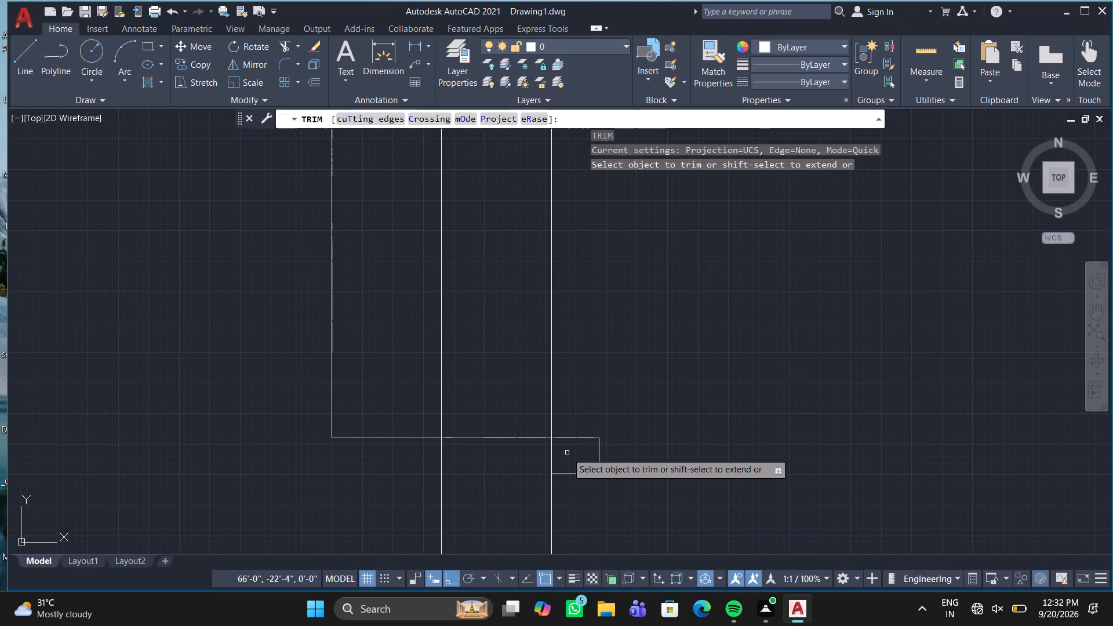
left_click_drag(555, 454, 493, 447)
left_click(493, 447)
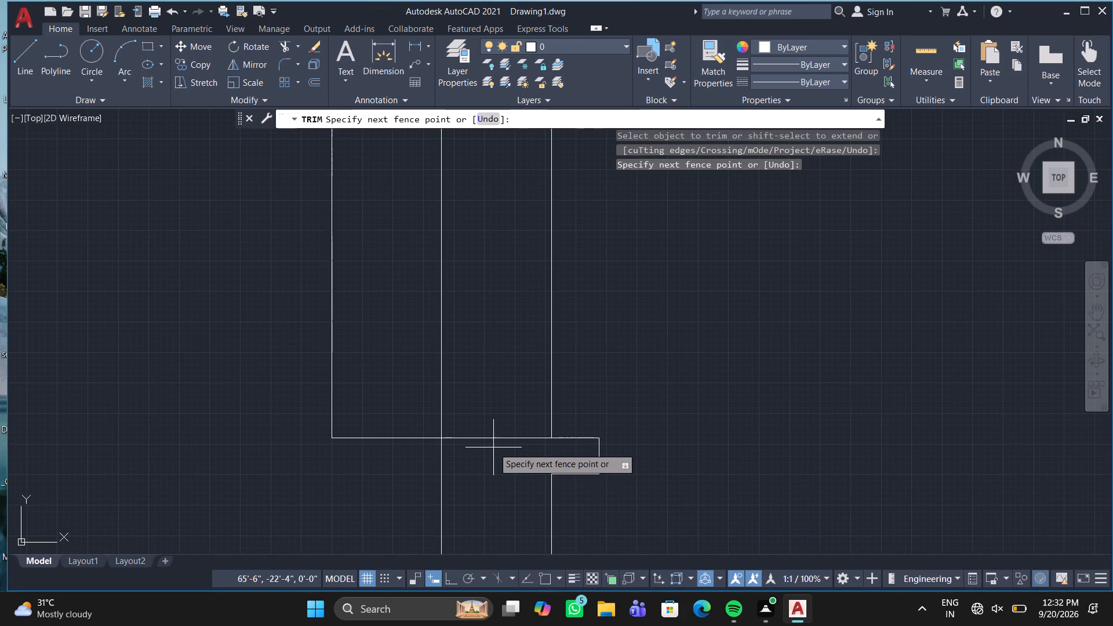
left_click_drag(493, 447, 496, 412)
left_click(496, 412)
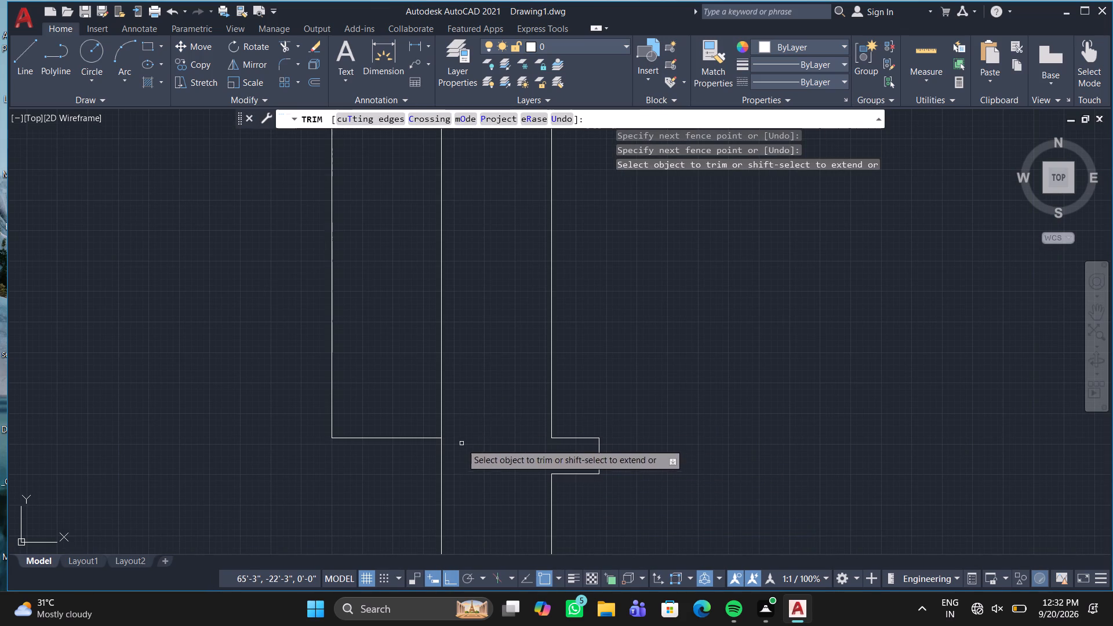
Trim away the wall's inner face from the recess's lower line up to the partition.
left_click_drag(448, 366, 425, 365)
left_click(425, 365)
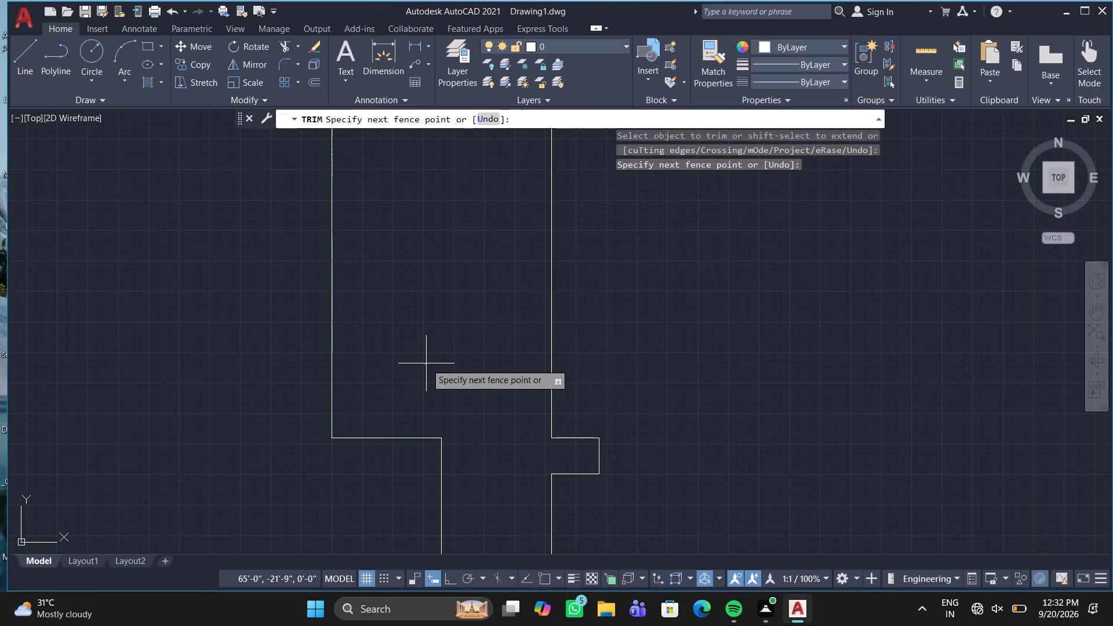
scroll(474, 372, "down", 2)
left_click(475, 373)
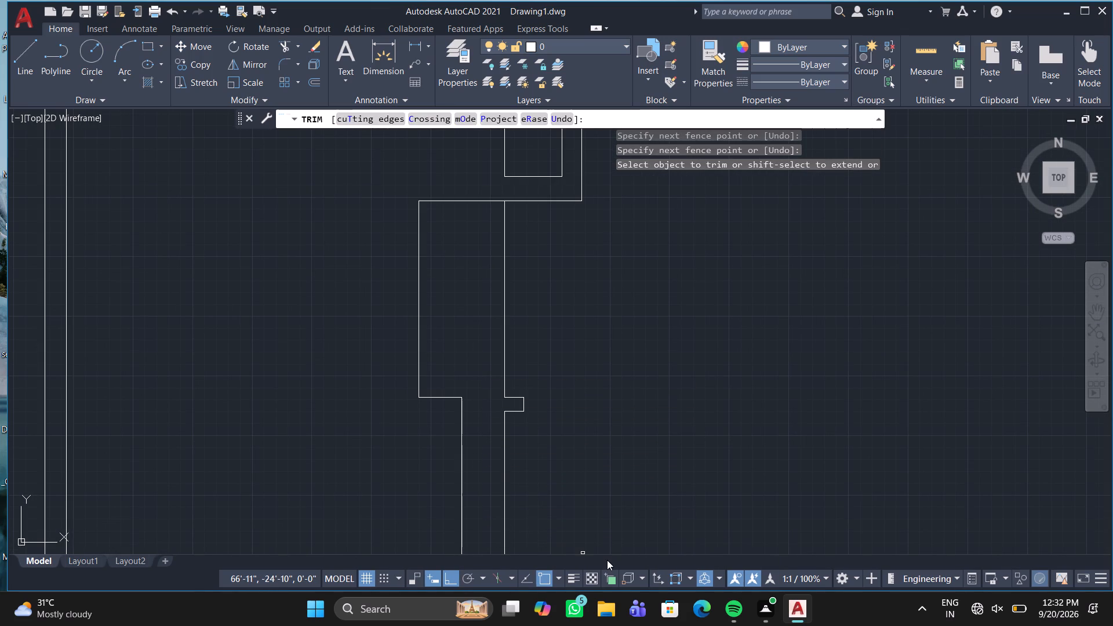
key("l")
key("Return")
key("Escape")
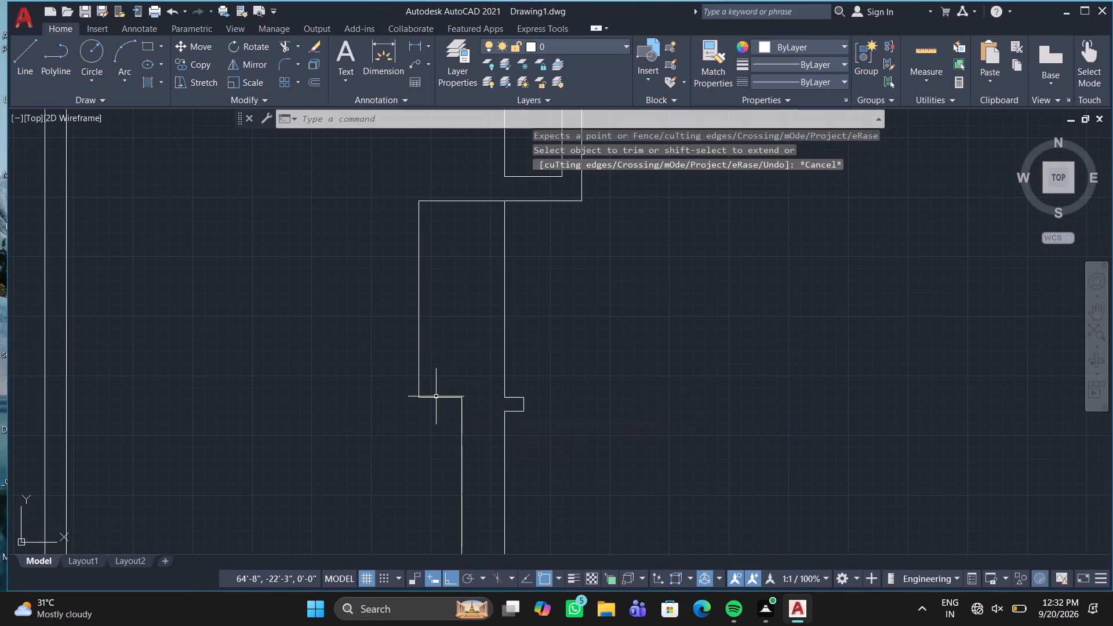
Draw an inner outline in the recess: about 5" outward, 3'-1" up, and 1'-3" across to the wall's outer face.
key("l")
key("Return")
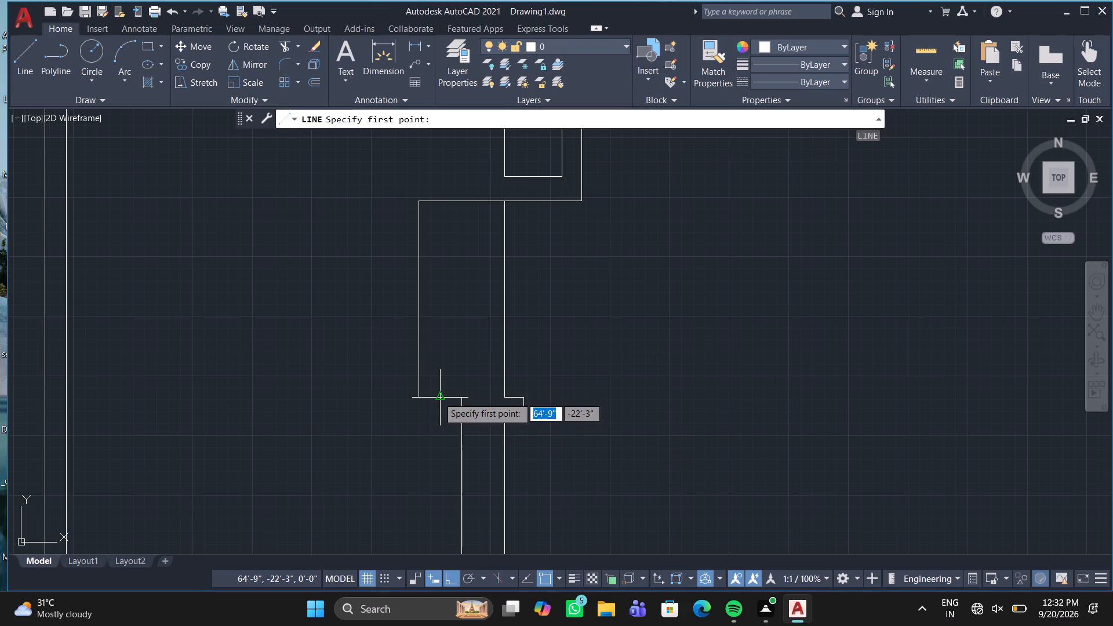
left_click(467, 386)
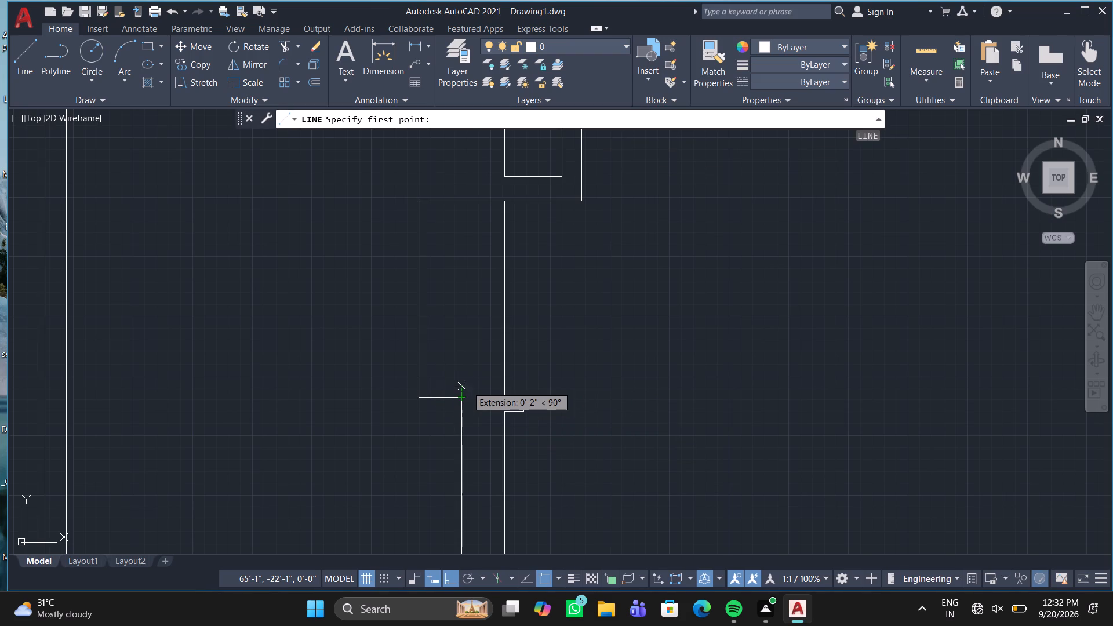
double_click(435, 388)
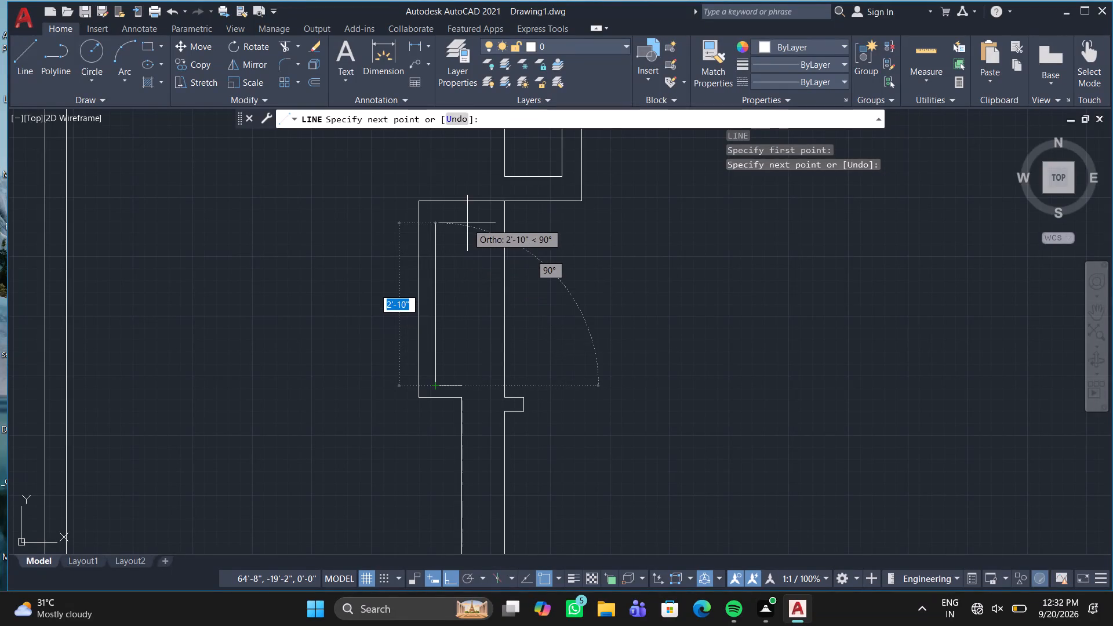
left_click(434, 214)
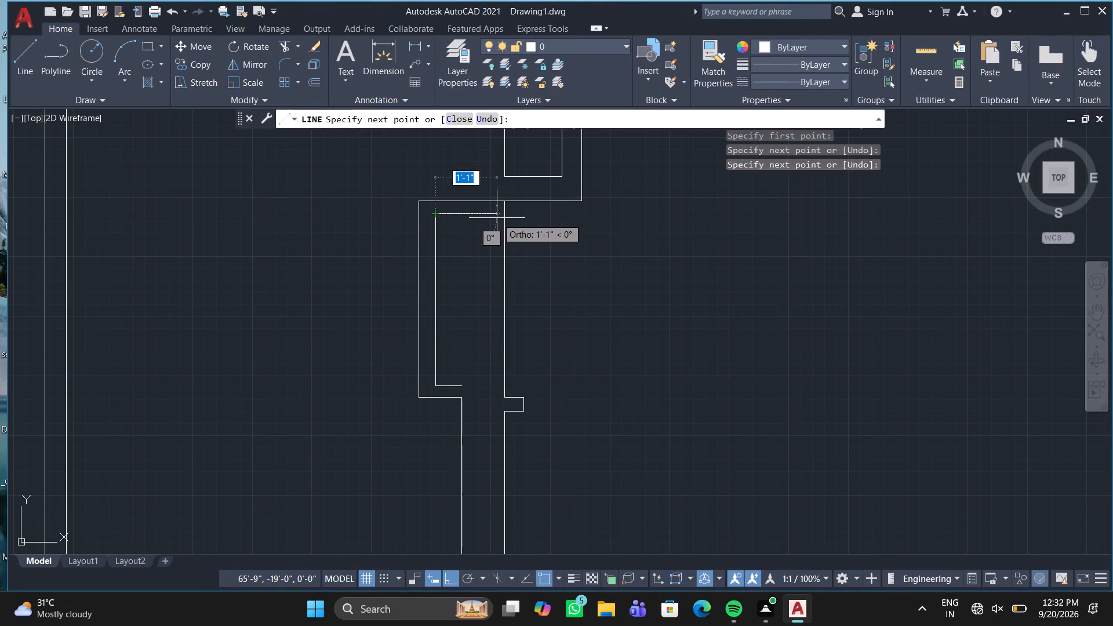
left_click(502, 218)
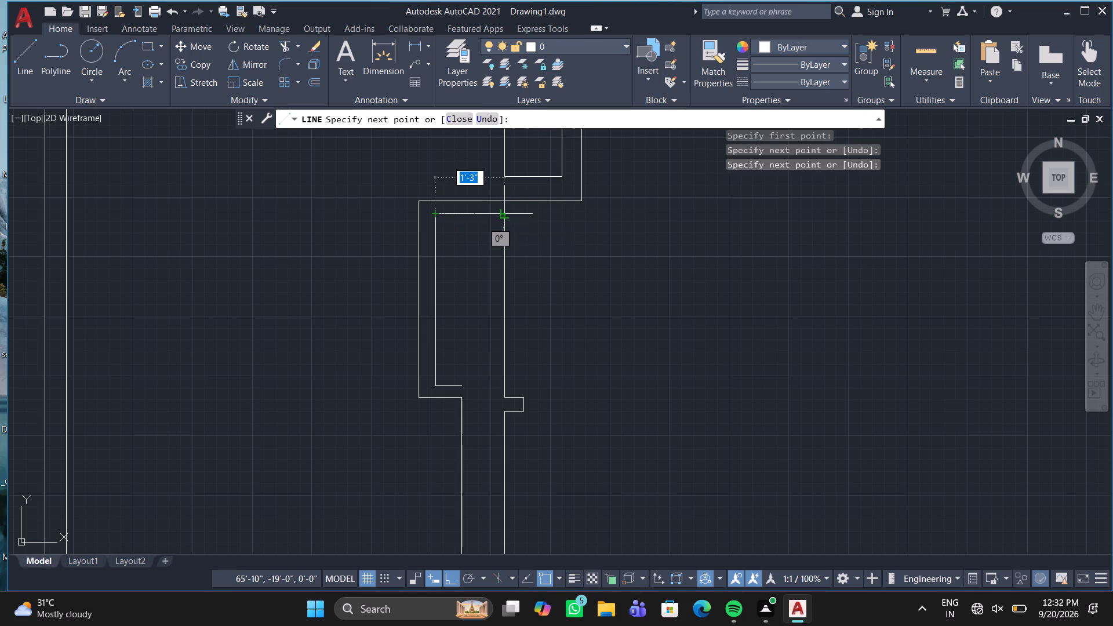
key("Escape")
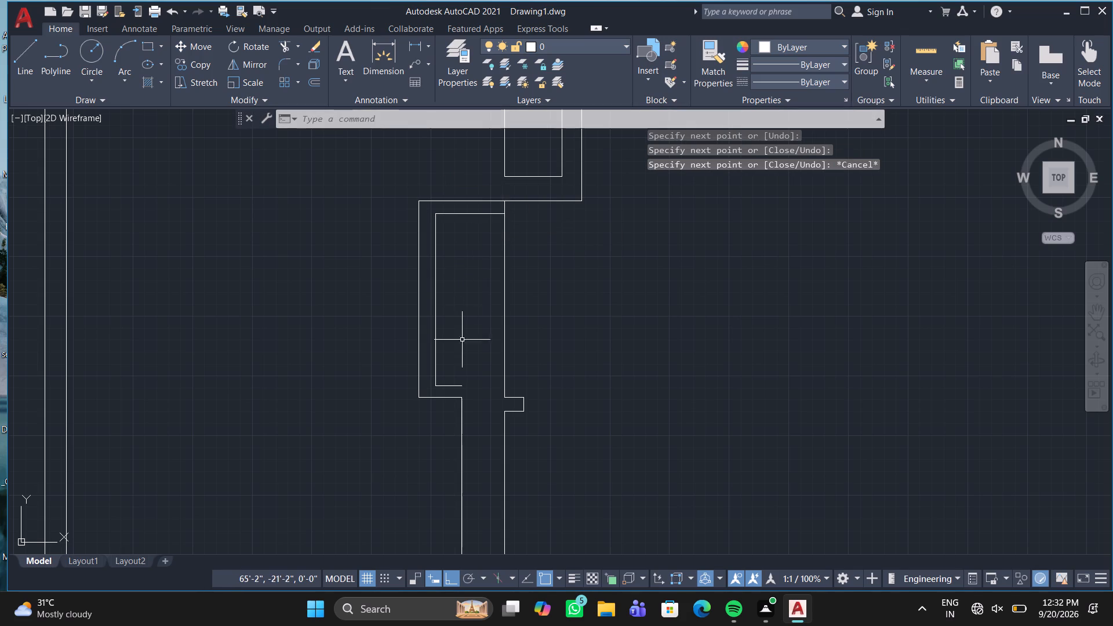
Stretch the inner outline's short lower line to the wall's outer face.
left_click(450, 387)
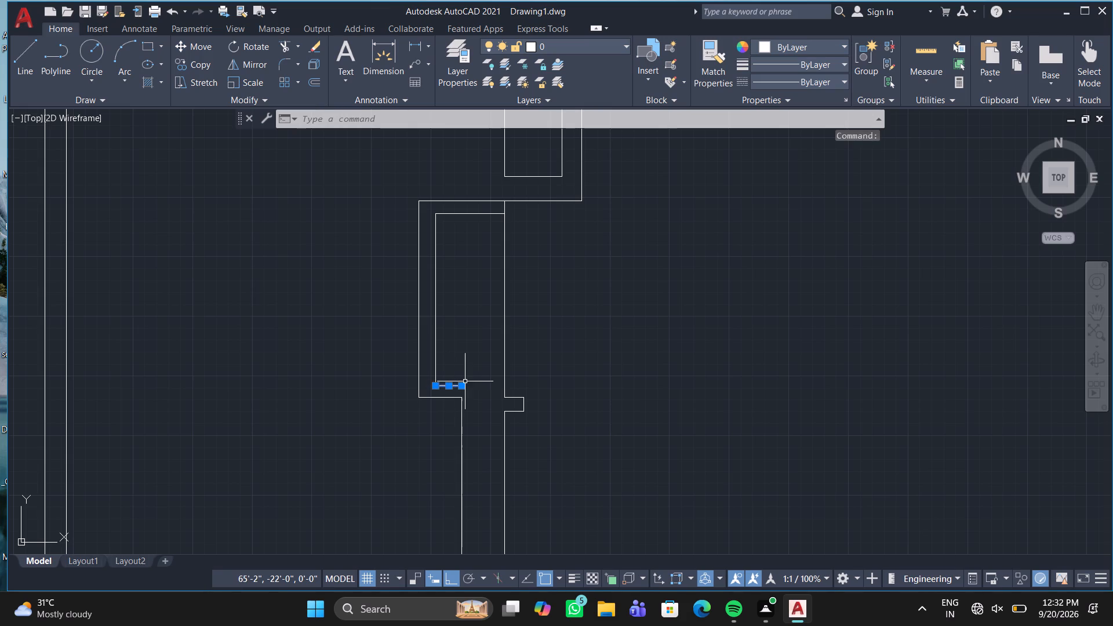
left_click(465, 384)
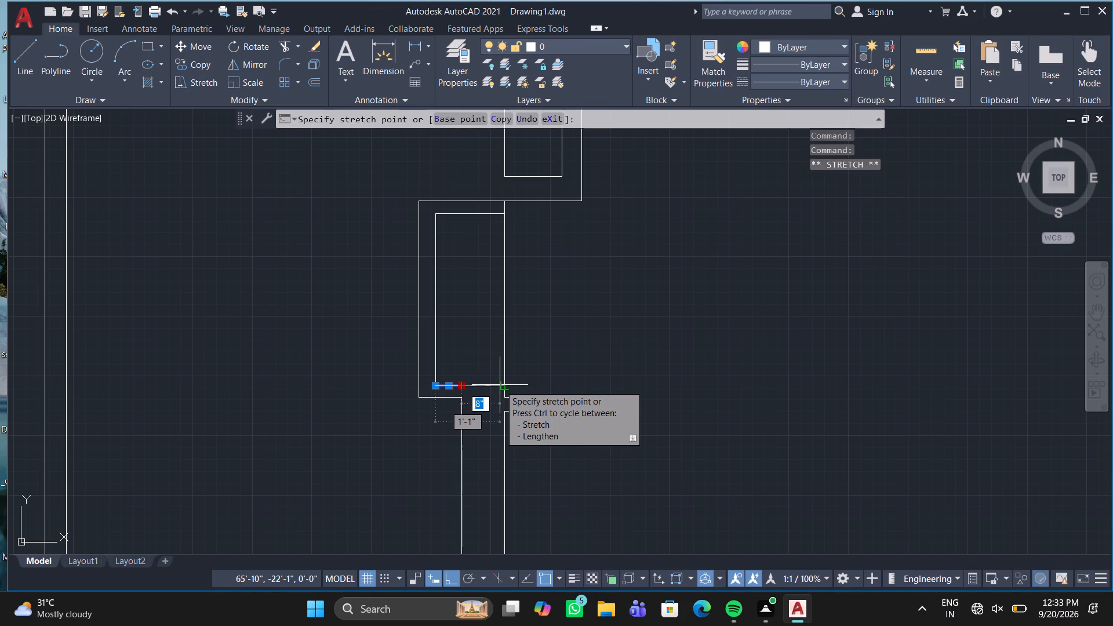
left_click(502, 385)
key("Escape")
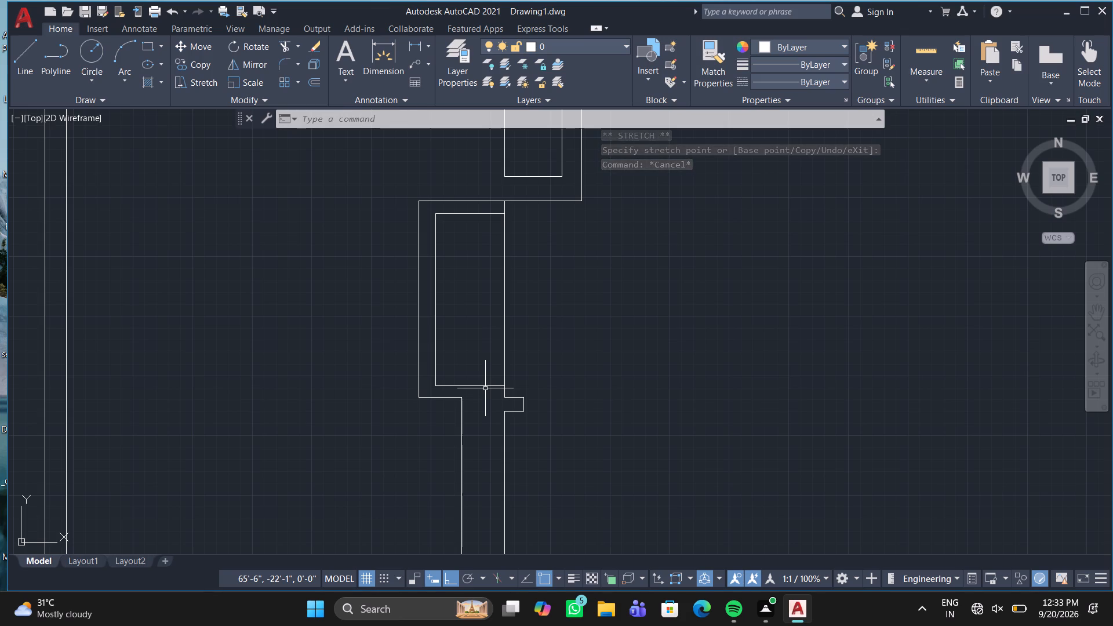
Draw two vertical lines about 5" apart through the recess's inner rectangle, one in line with the wall's inner face.
key("l")
key("Return")
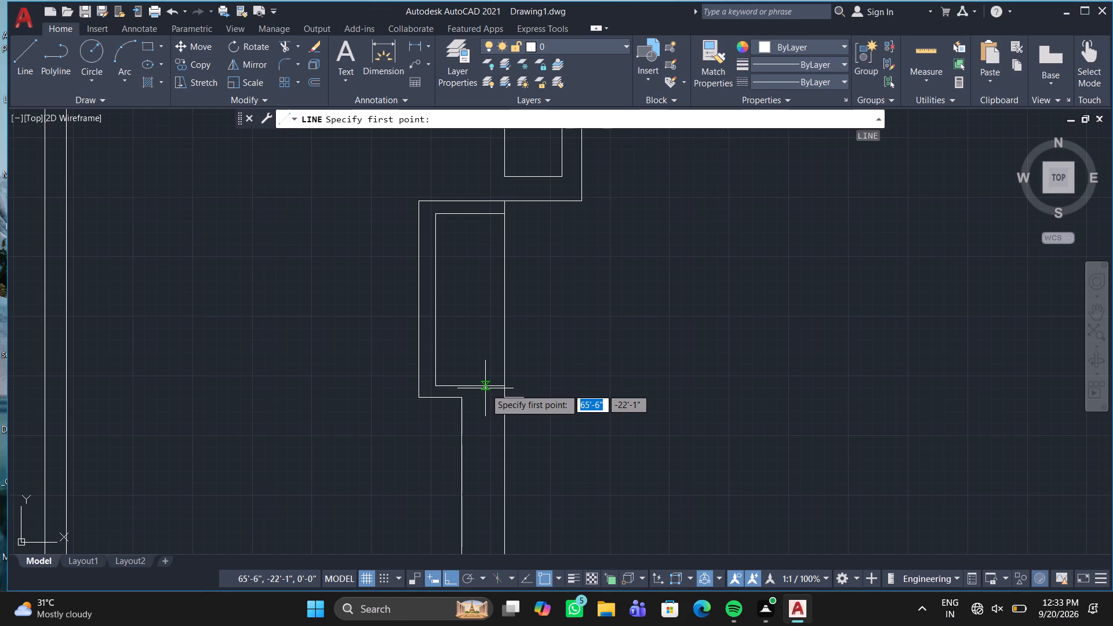
left_click(485, 388)
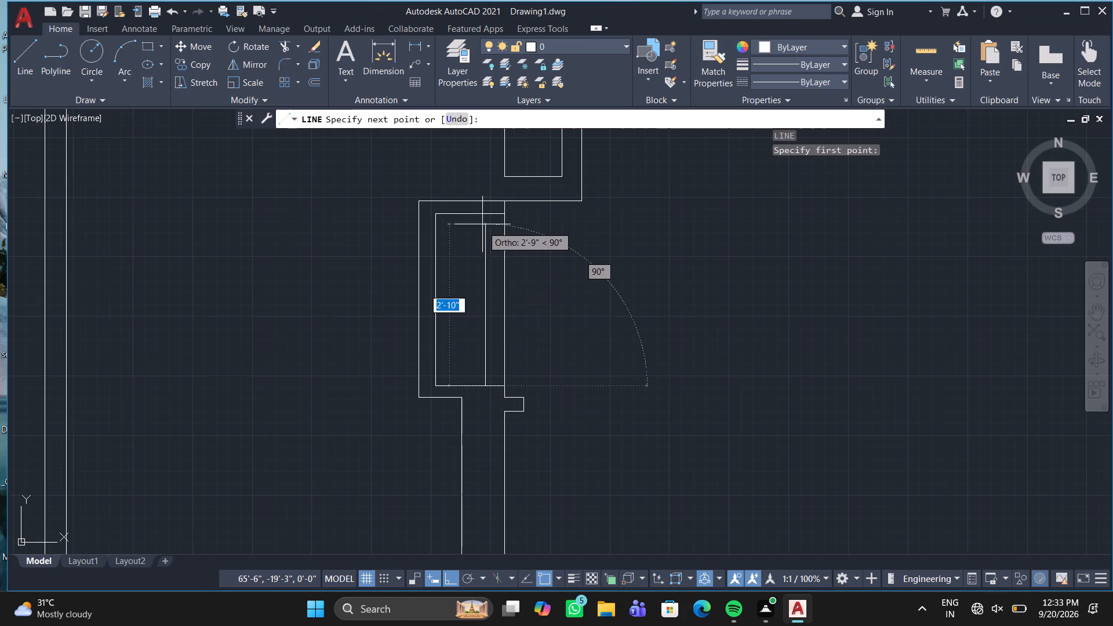
left_click(486, 213)
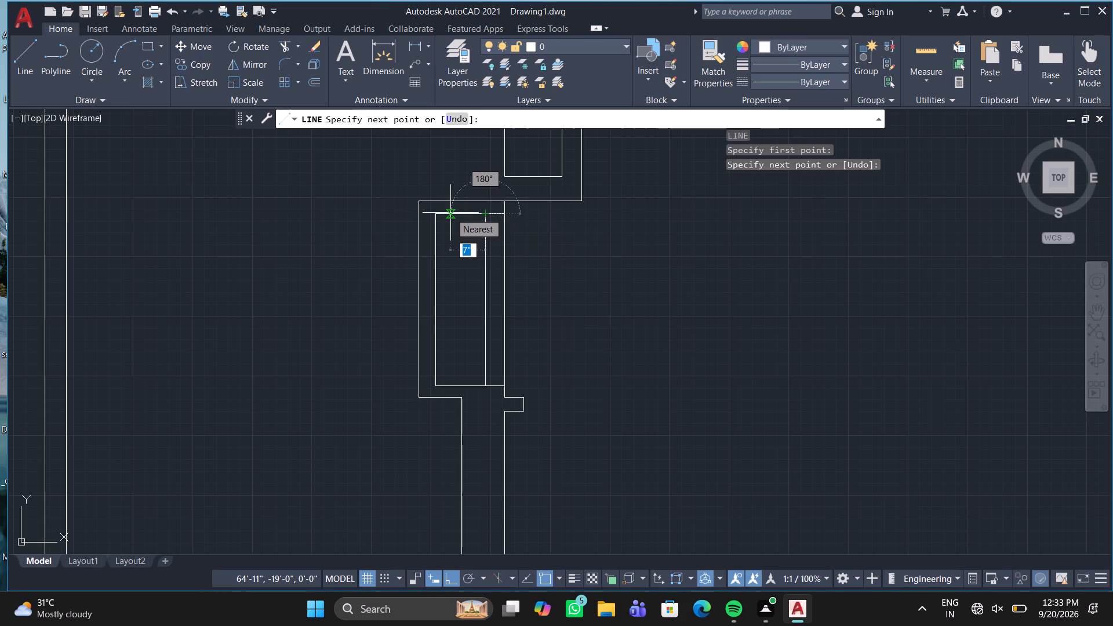
double_click(461, 216)
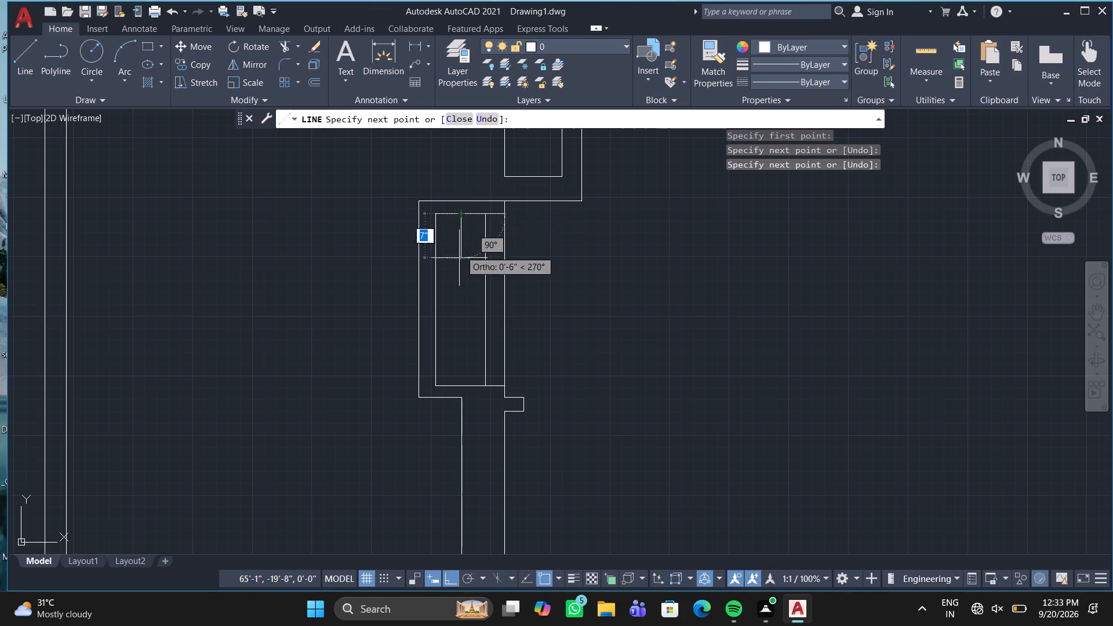
double_click(463, 385)
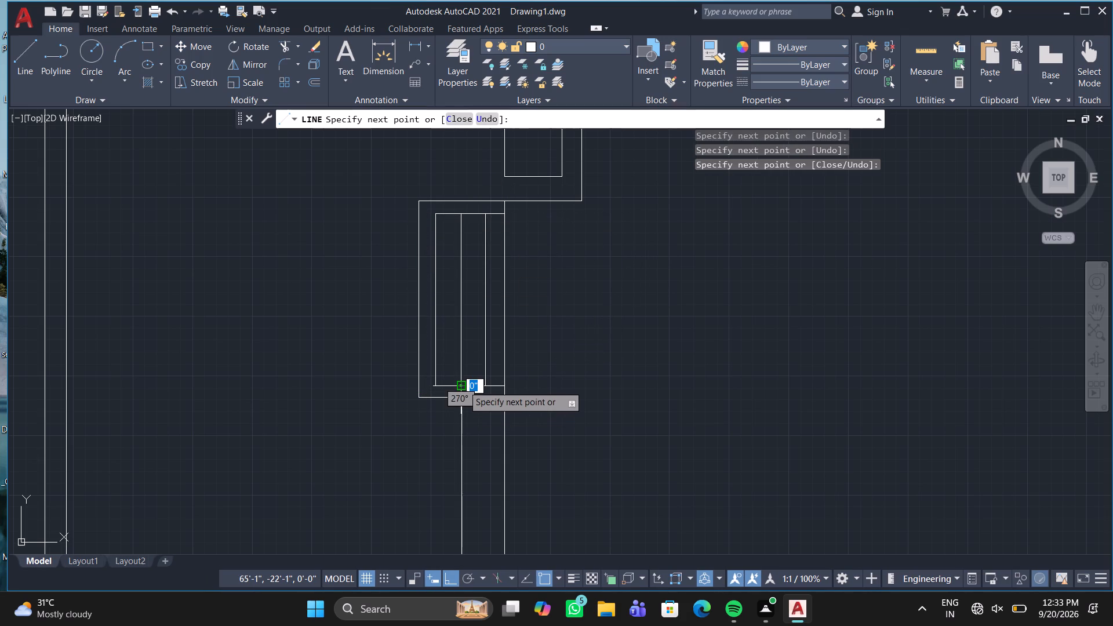
key("Return")
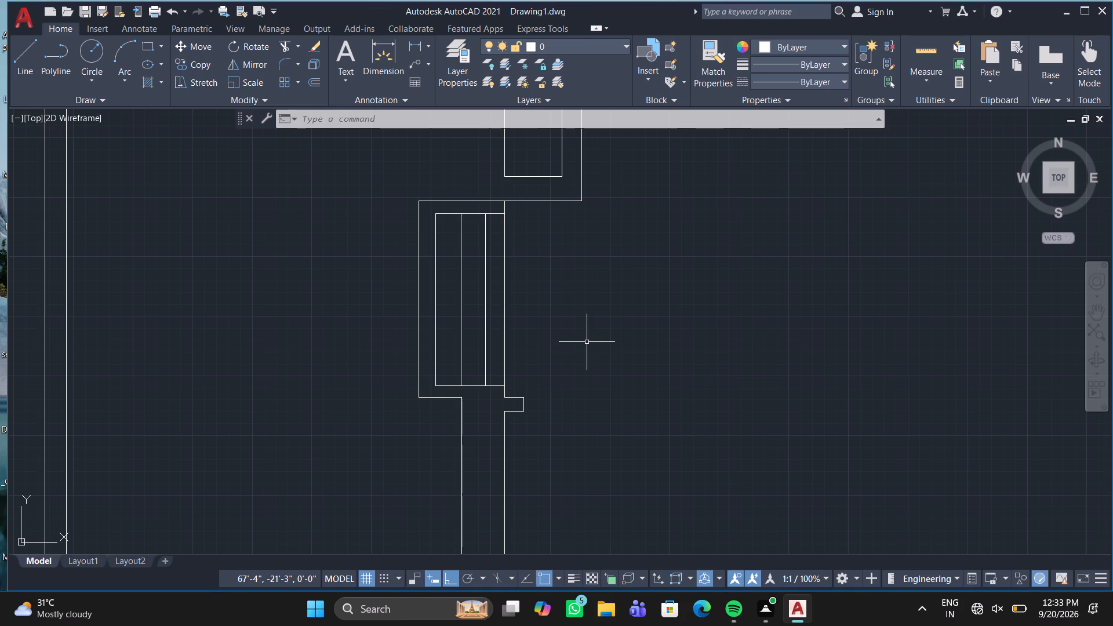
Redraw the wall's inner face from the partition's lower face down to the recess's upper line, about 2'-8" long.
scroll(570, 352, "down", 2)
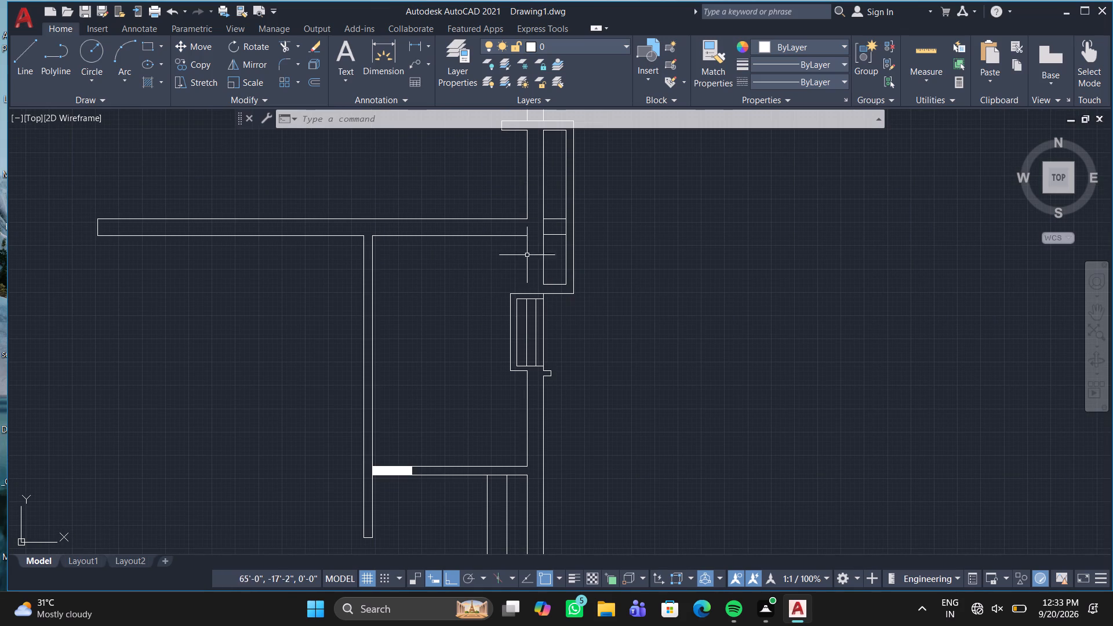
key("l")
key("Return")
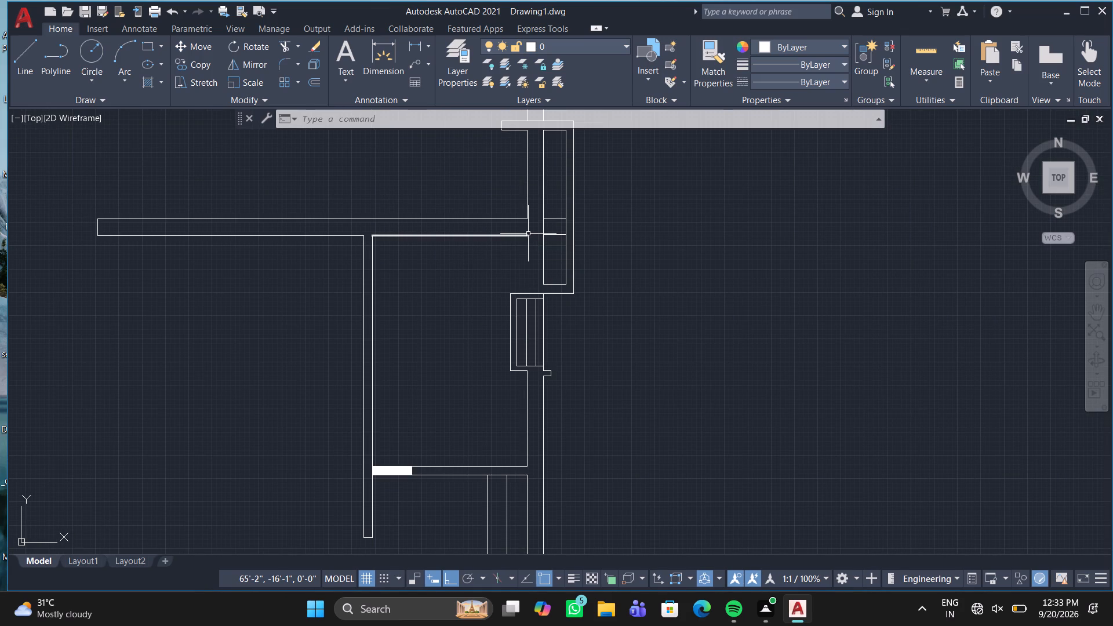
left_click(528, 234)
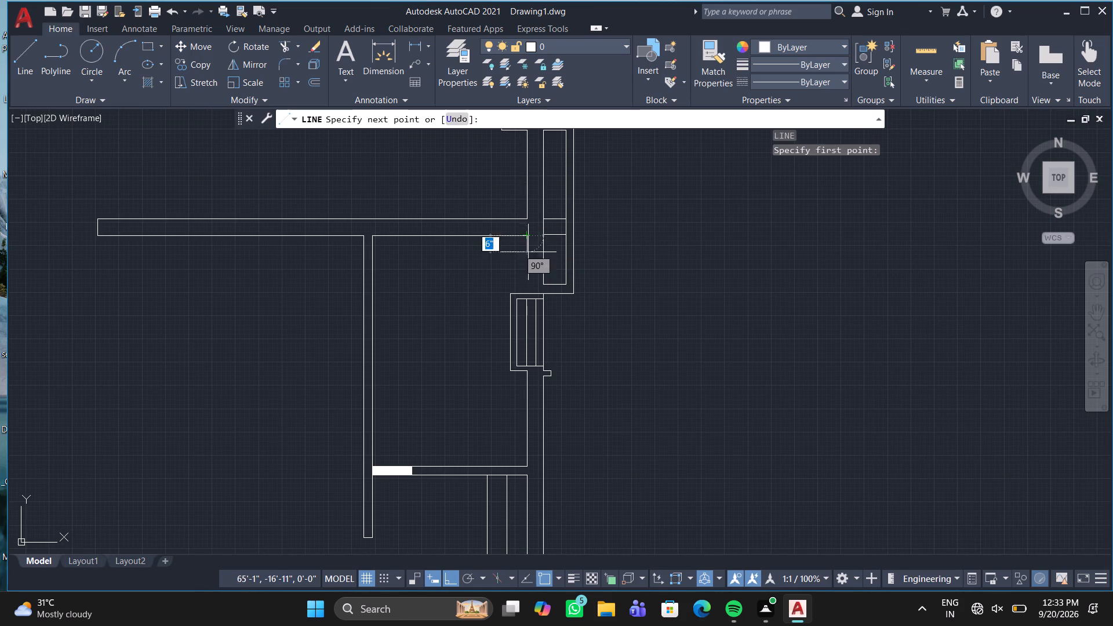
scroll(522, 289, "up", 2)
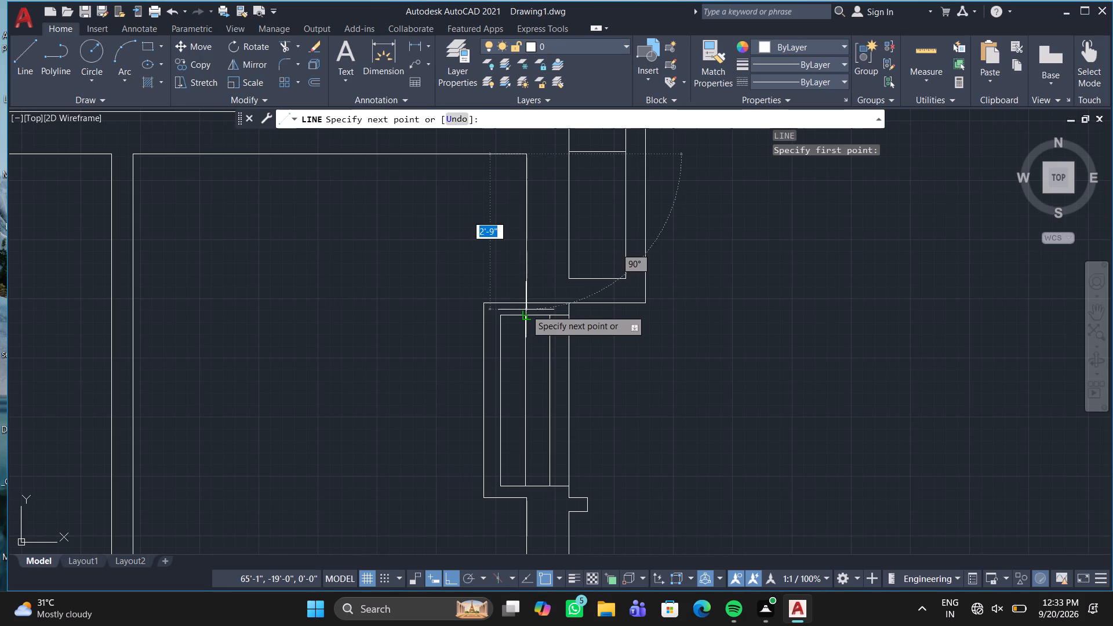
left_click(526, 303)
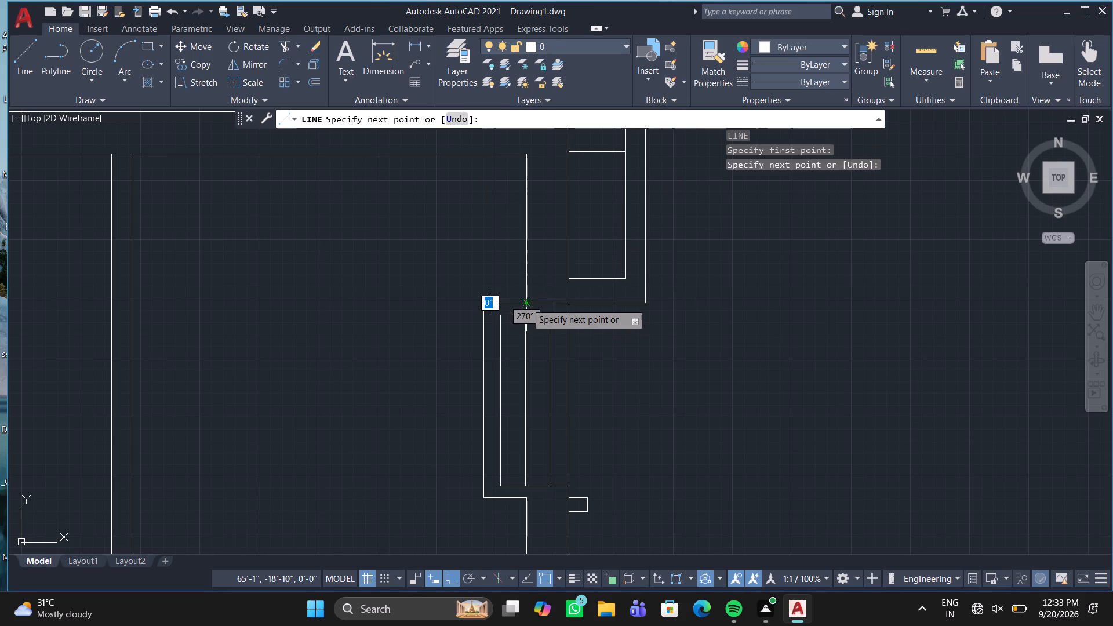
key("Return")
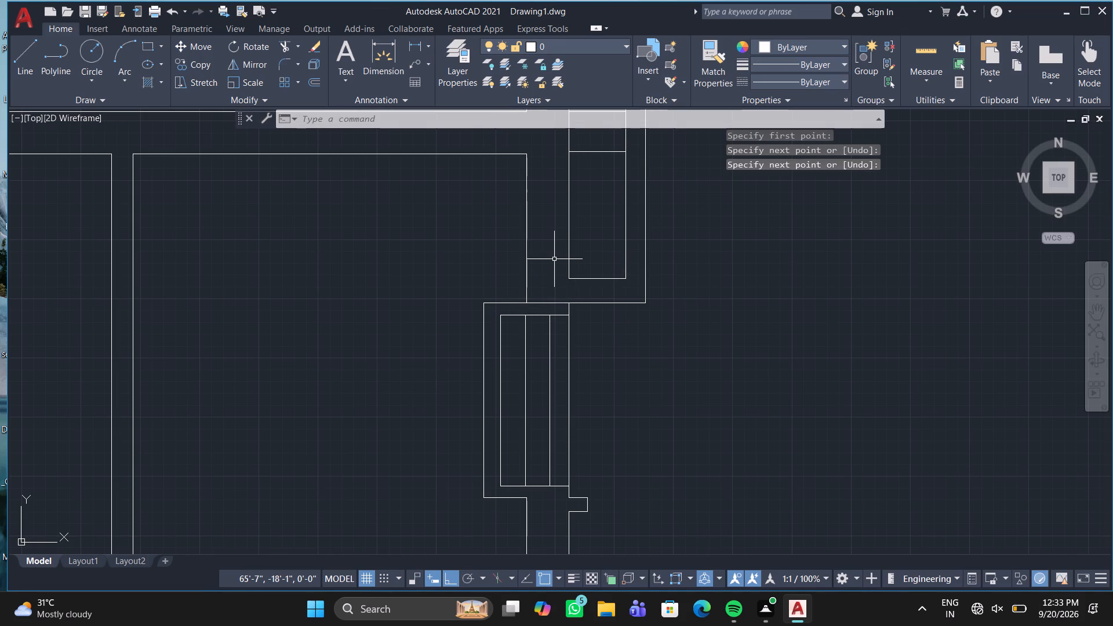
Trim the recess's upper line between the wall's inner and outer faces.
scroll(552, 259, "down", 1)
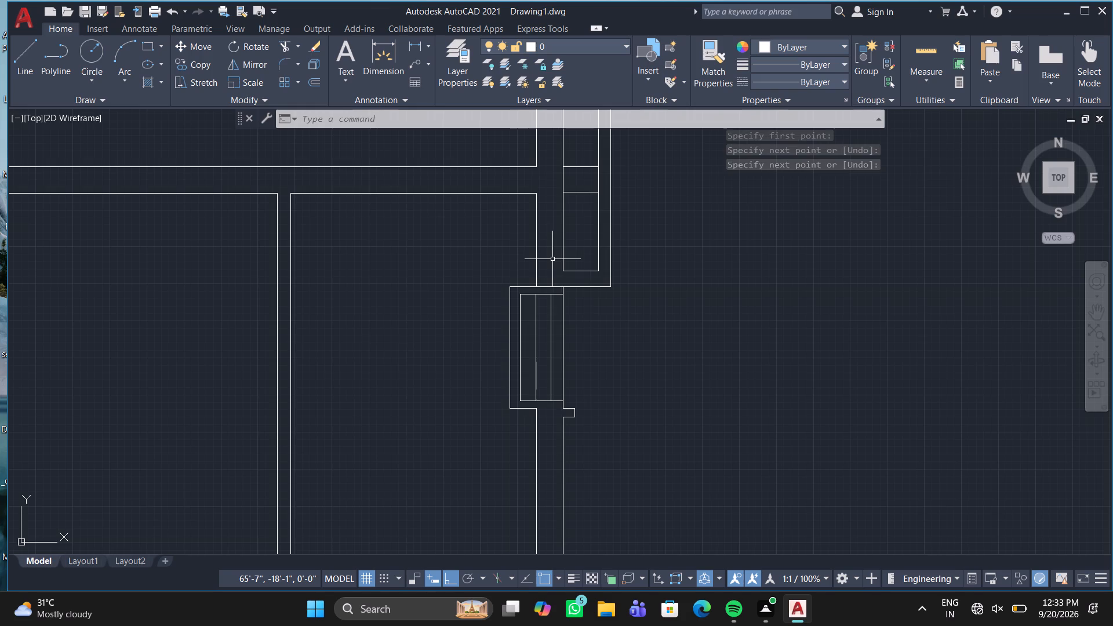
middle_click_drag(546, 261, 517, 293)
scroll(516, 307, "up", 1)
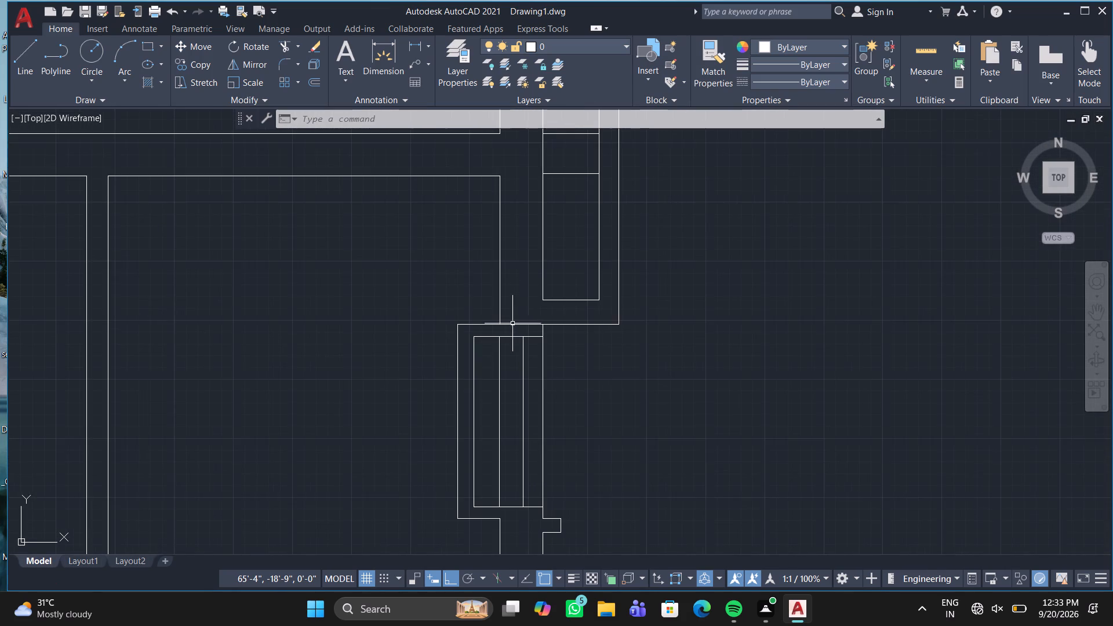
scroll(512, 330, "up", 2)
type("tr")
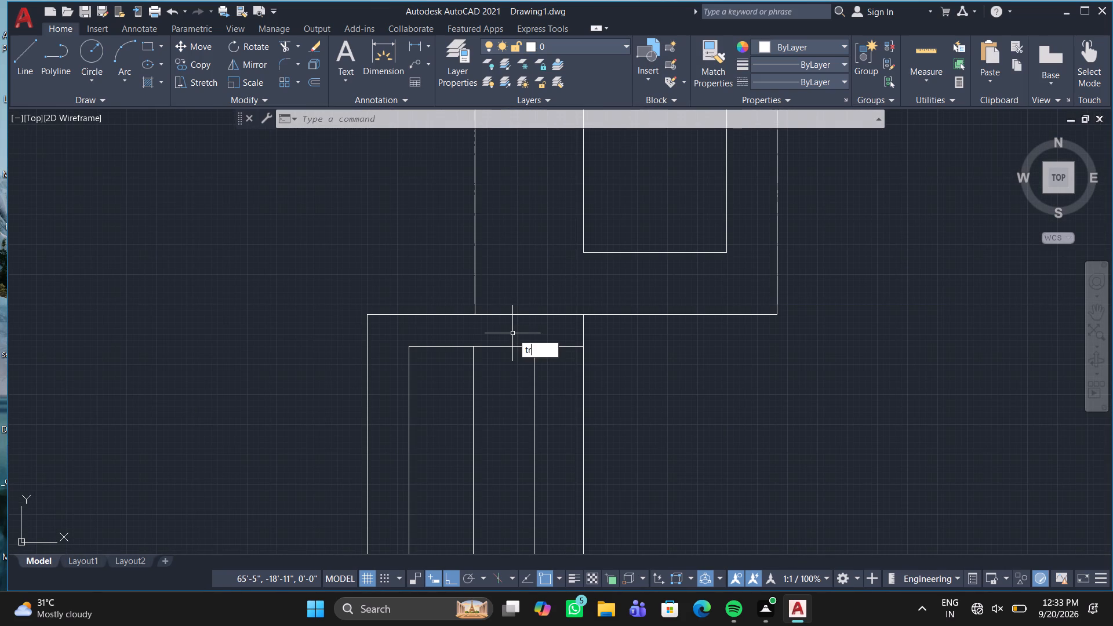
key("Return")
left_click_drag(543, 315, 541, 303)
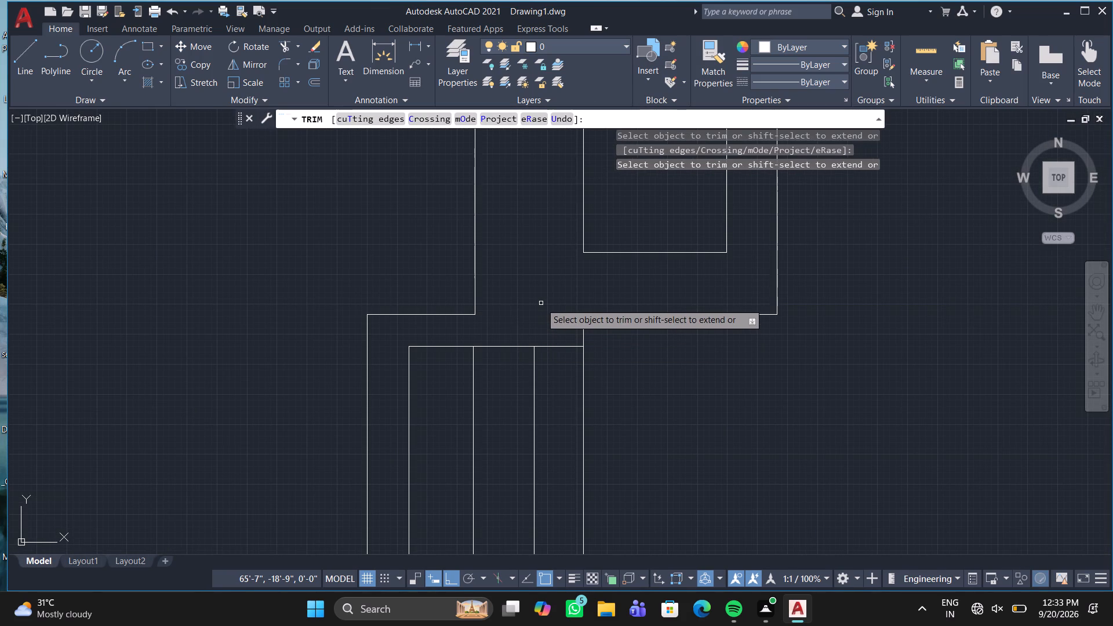
scroll(539, 302, "down", 3)
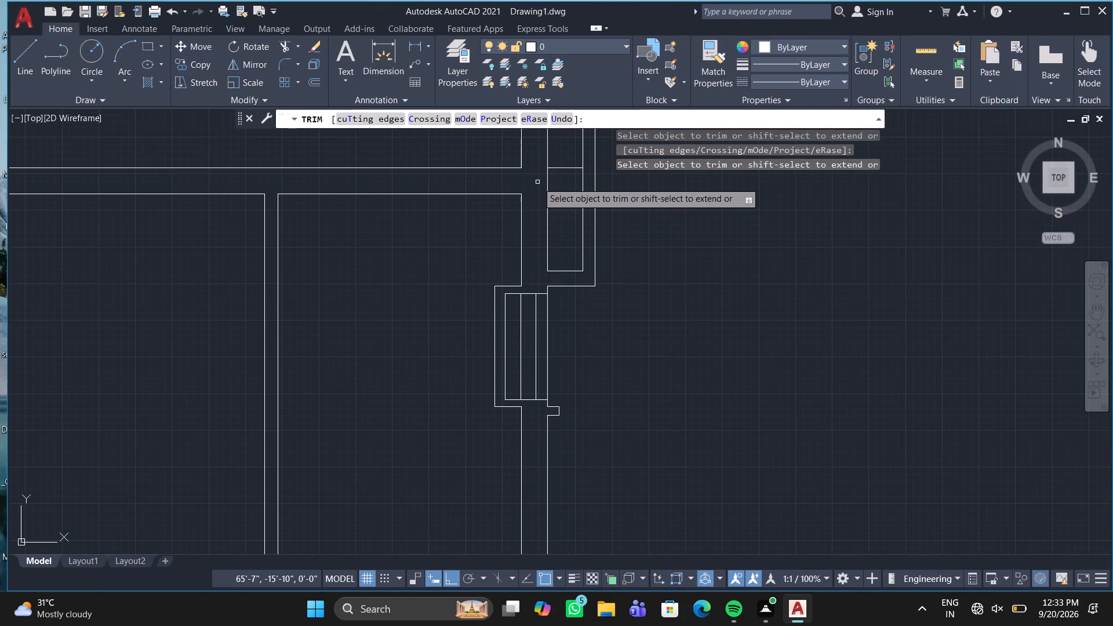
Trim both side lines of the projection's inner outline between the two cross lines level with the horizontal partition's faces.
middle_click_drag(537, 182, 496, 341)
scroll(496, 341, "up", 1)
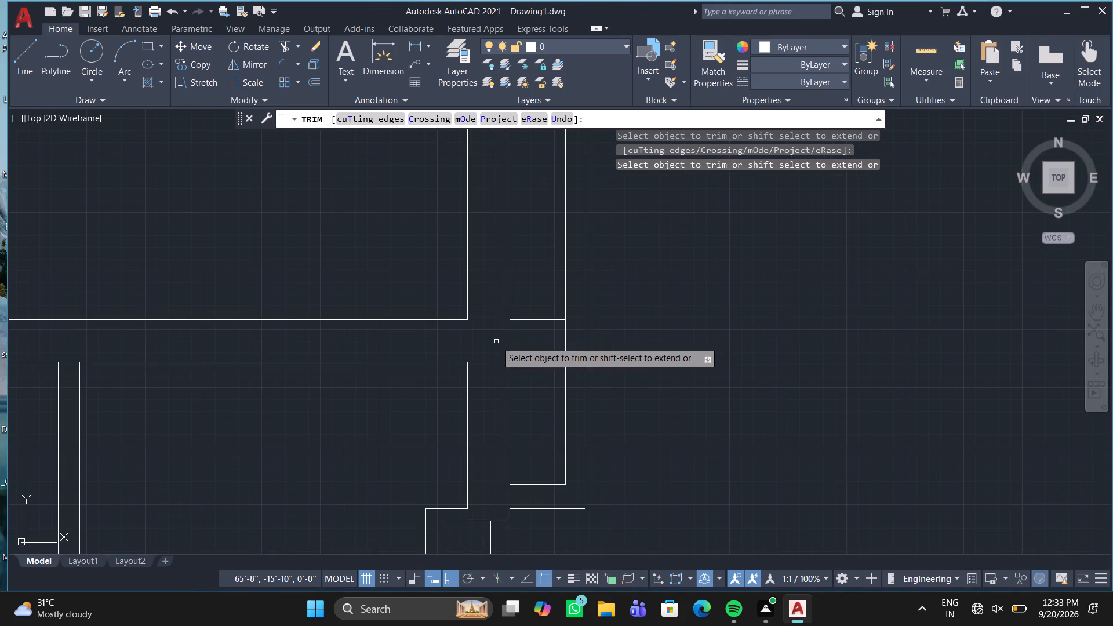
left_click_drag(499, 333, 573, 342)
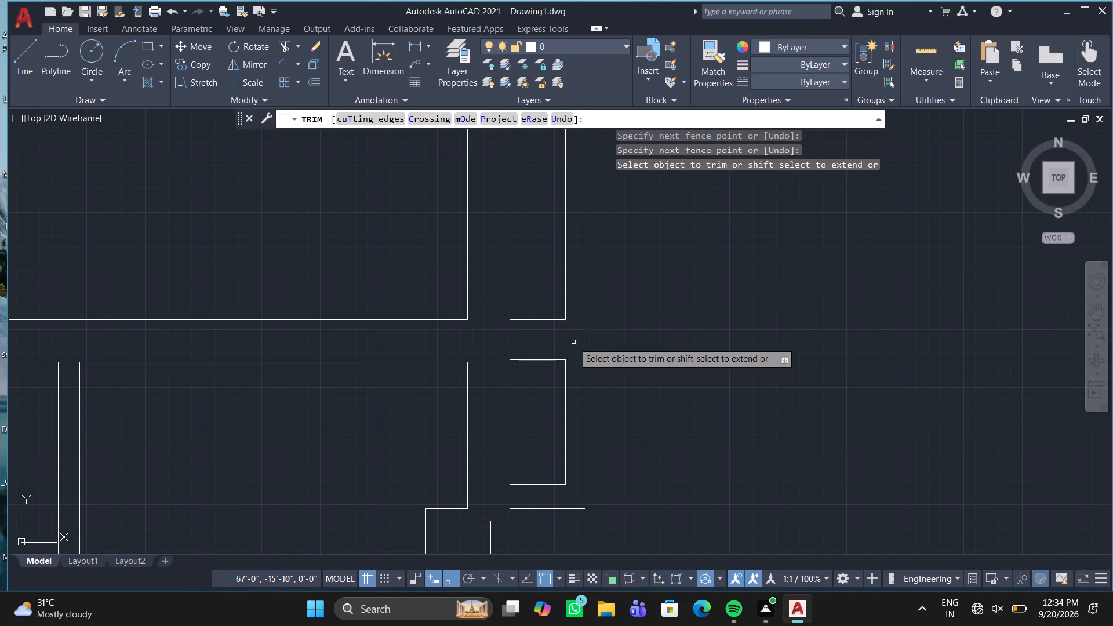
key("Escape")
Lower the top line of the projection's upper inner rectangle by about 1'-0" and trim the side lines above it.
scroll(573, 342, "down", 1)
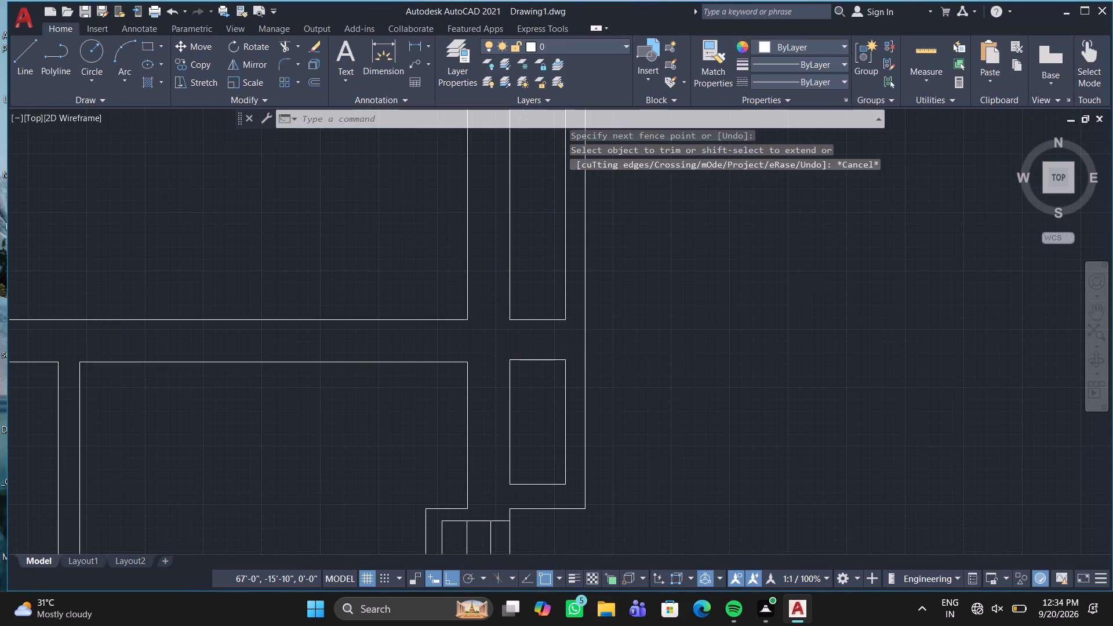
scroll(573, 342, "down", 1)
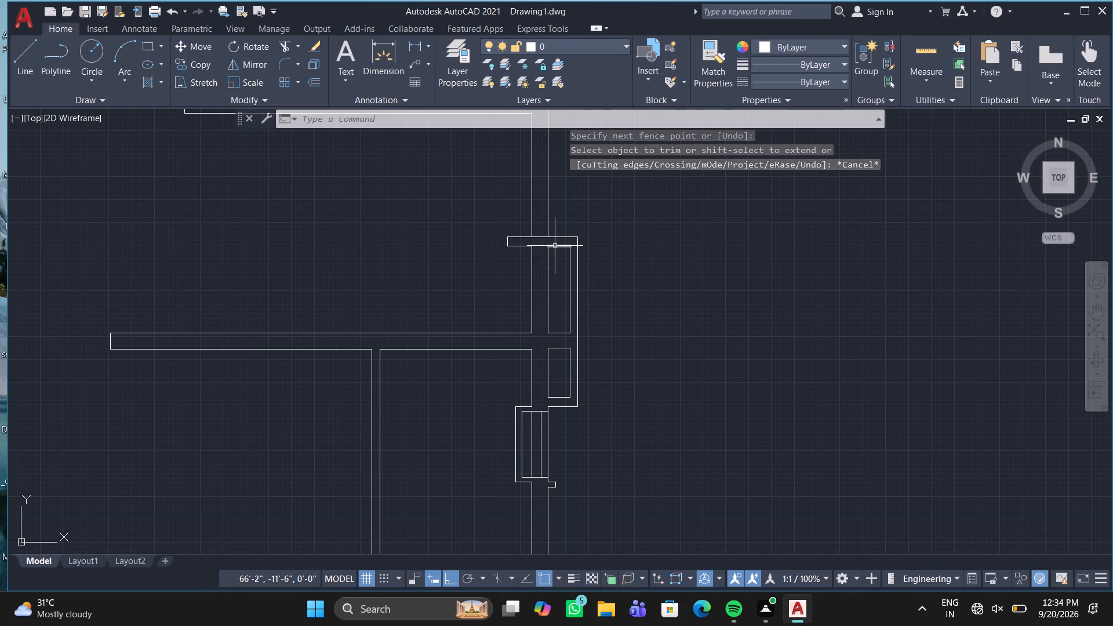
left_click(555, 246)
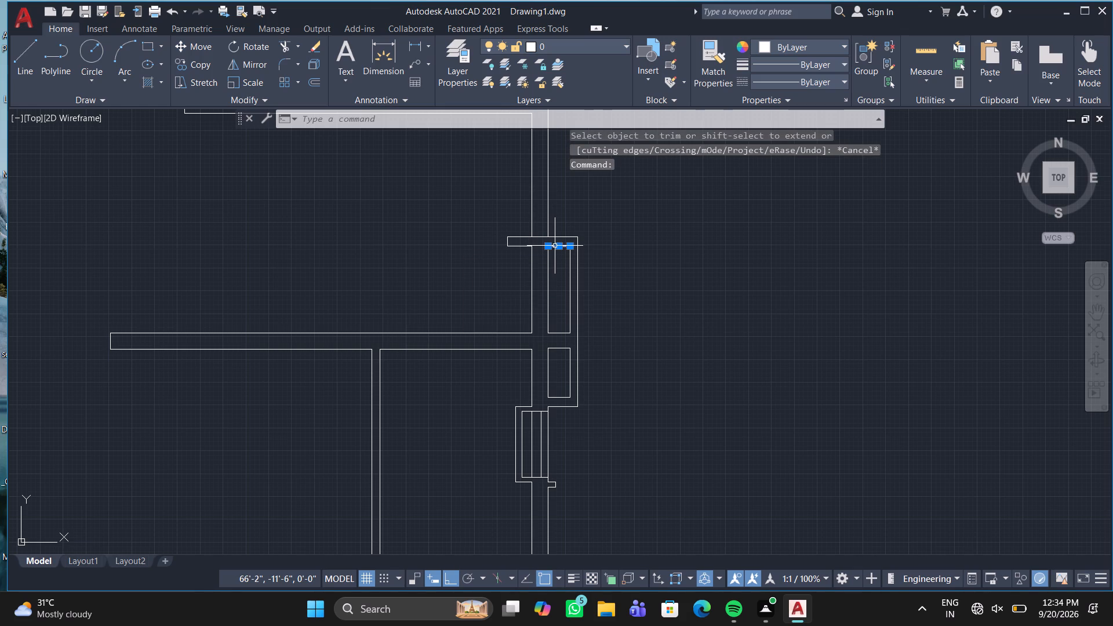
scroll(558, 246, "up", 2)
left_click(558, 246)
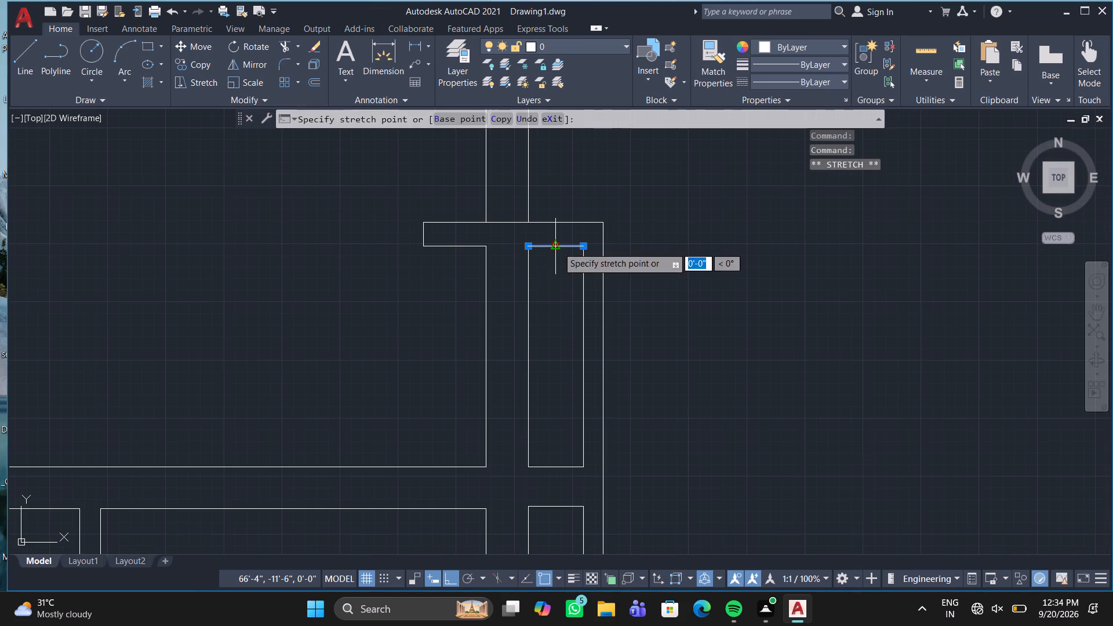
left_click(554, 299)
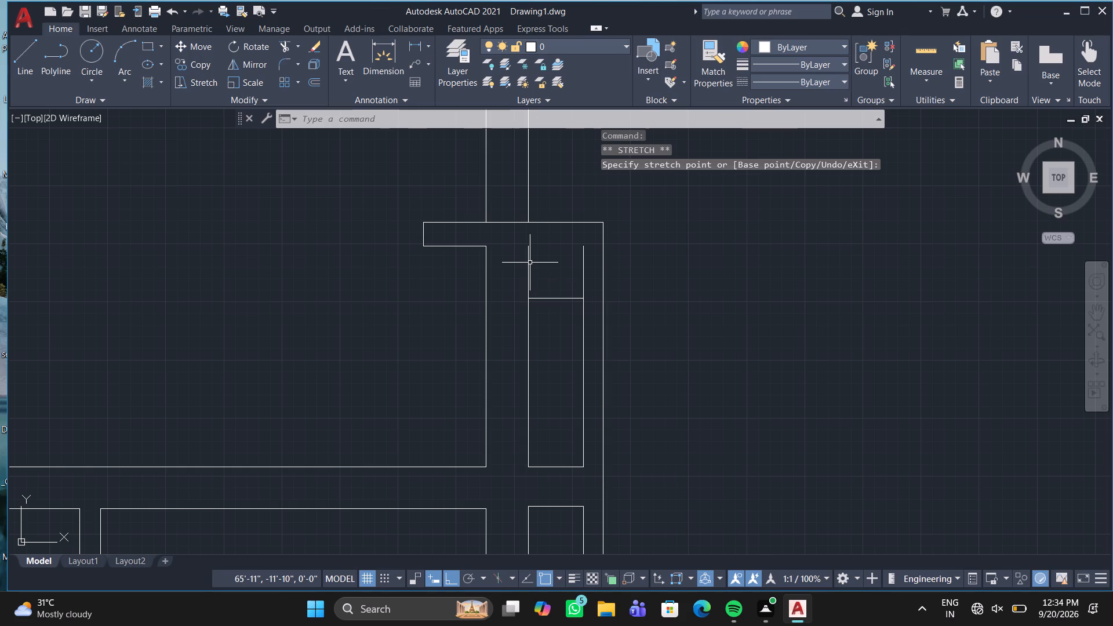
key("Escape")
type("tr")
key("Return")
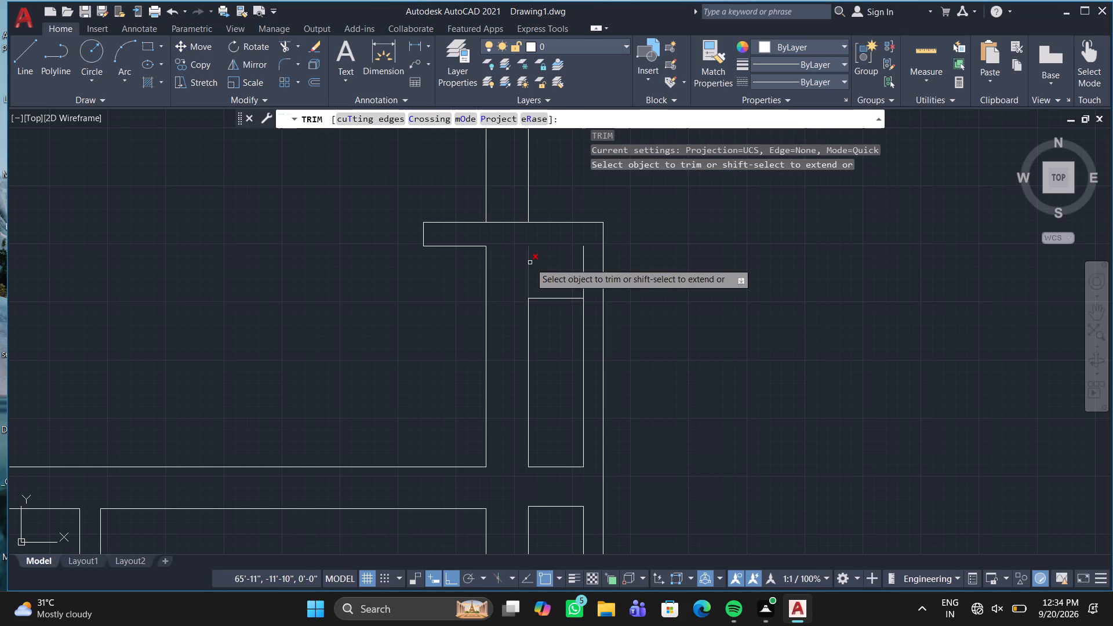
left_click(529, 263)
left_click(585, 270)
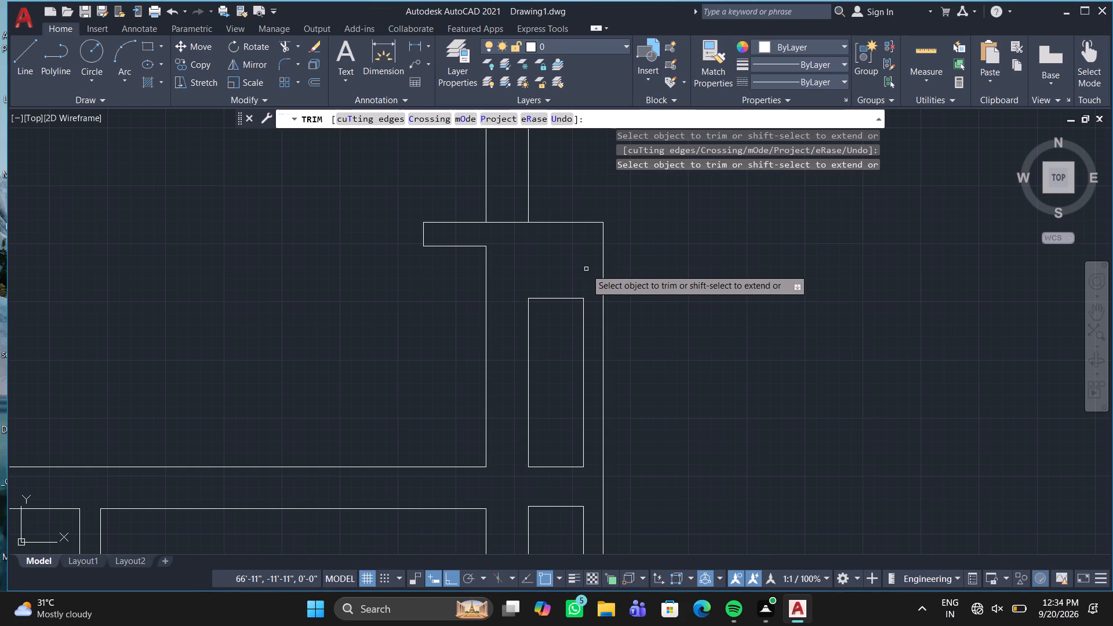
scroll(589, 273, "down", 2)
key("space")
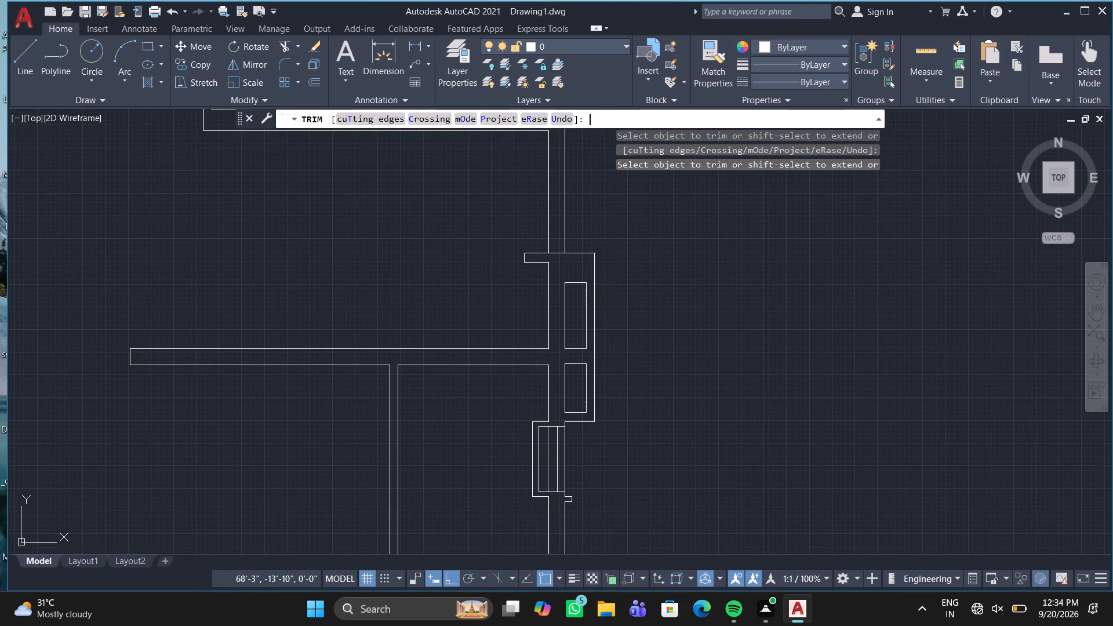
Lower the upper inner rectangle's top line by about another 8" and trim the side lines left above it.
scroll(544, 279, "up", 1)
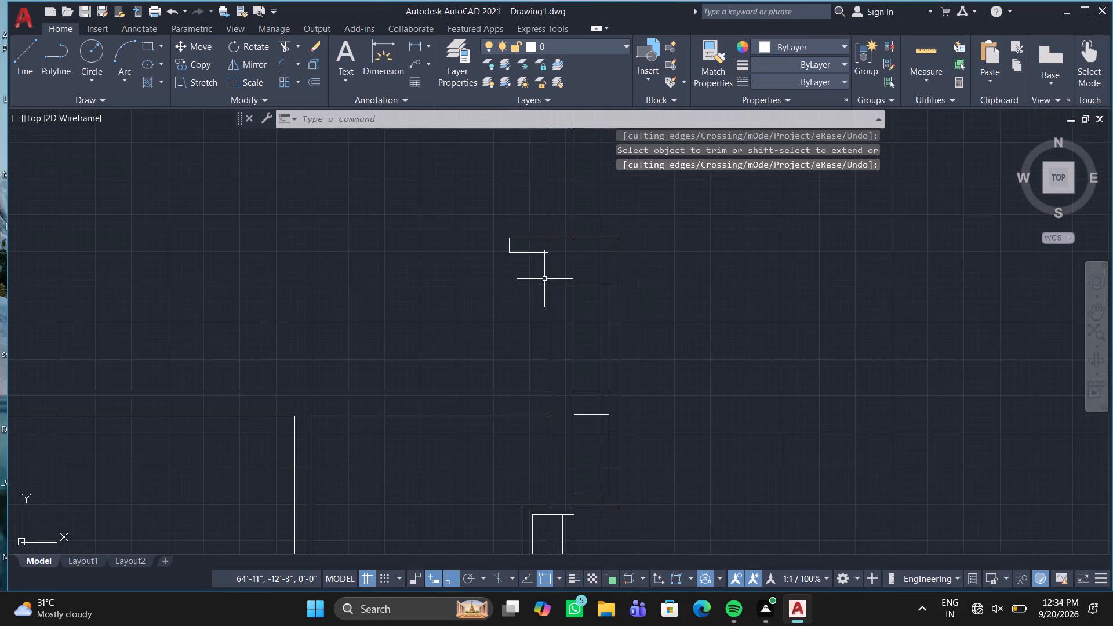
scroll(544, 279, "up", 1)
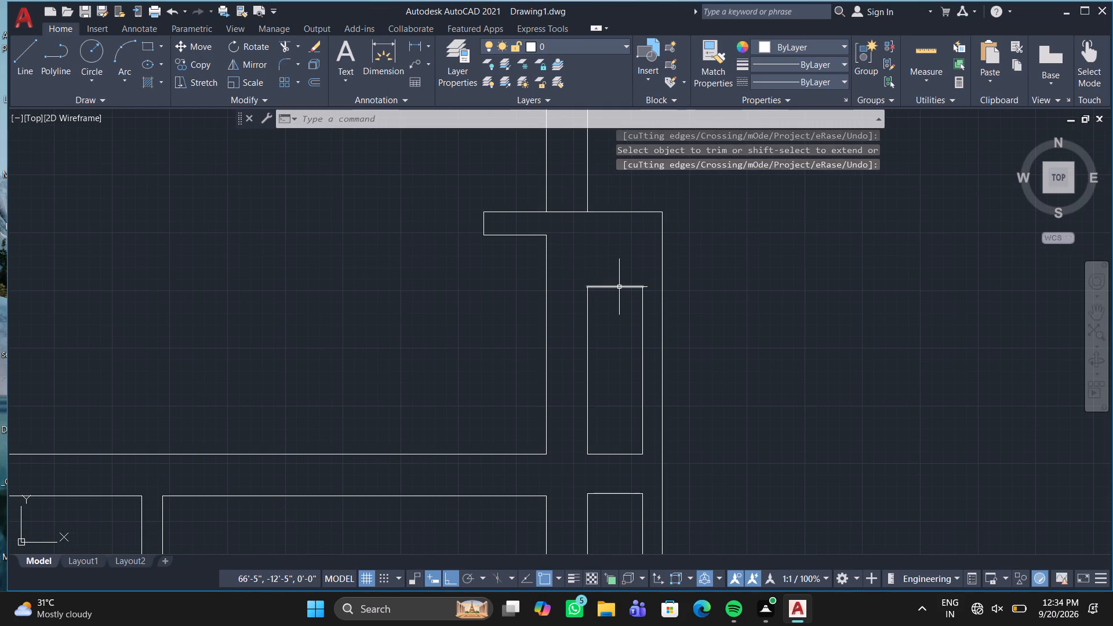
left_click(619, 287)
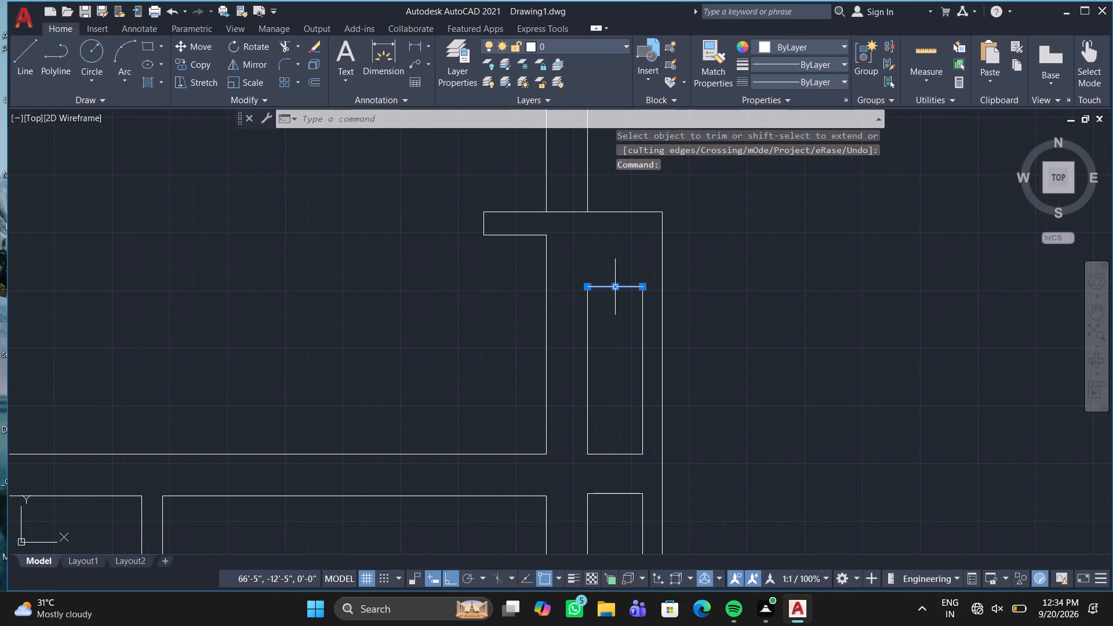
left_click(618, 287)
double_click(614, 324)
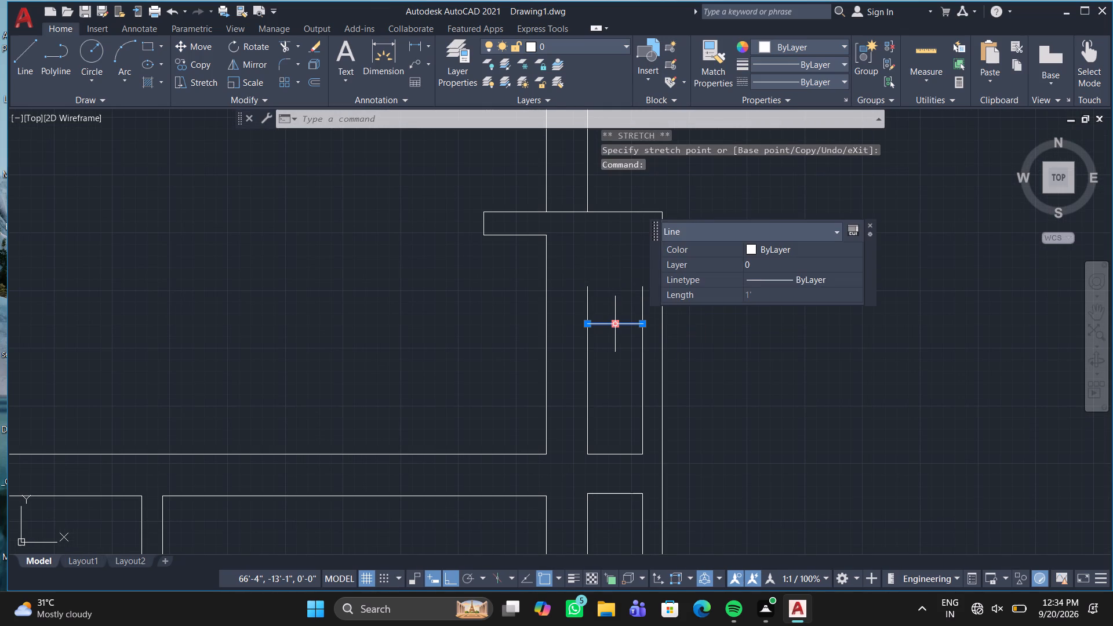
middle_click_drag(614, 319, 602, 221)
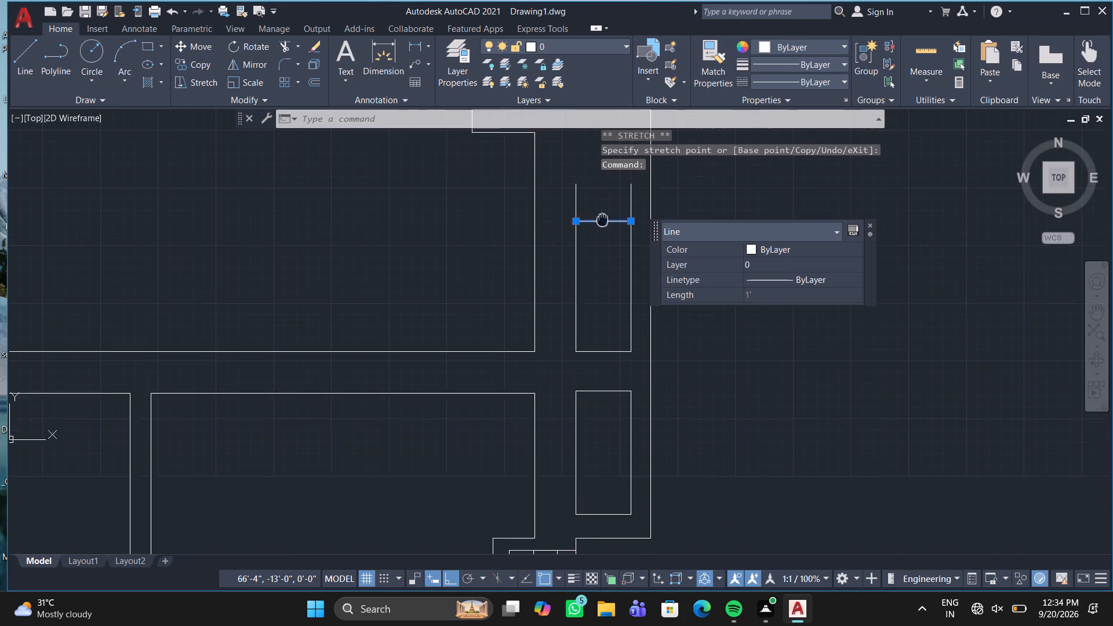
middle_click_drag(602, 221, 601, 231)
key("space")
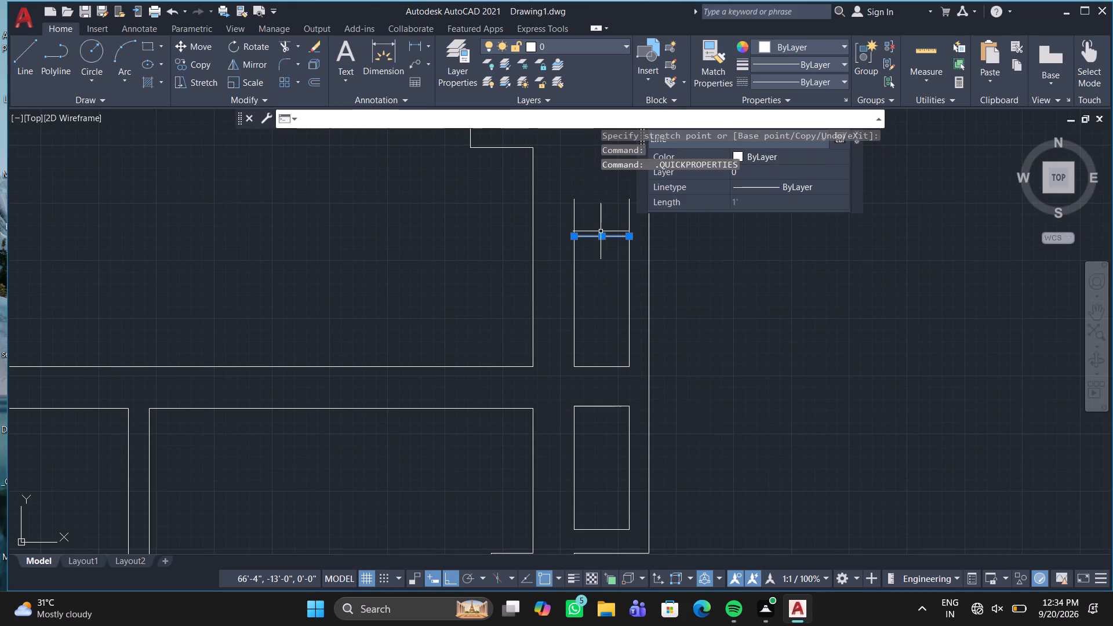
type("tr")
key("Return")
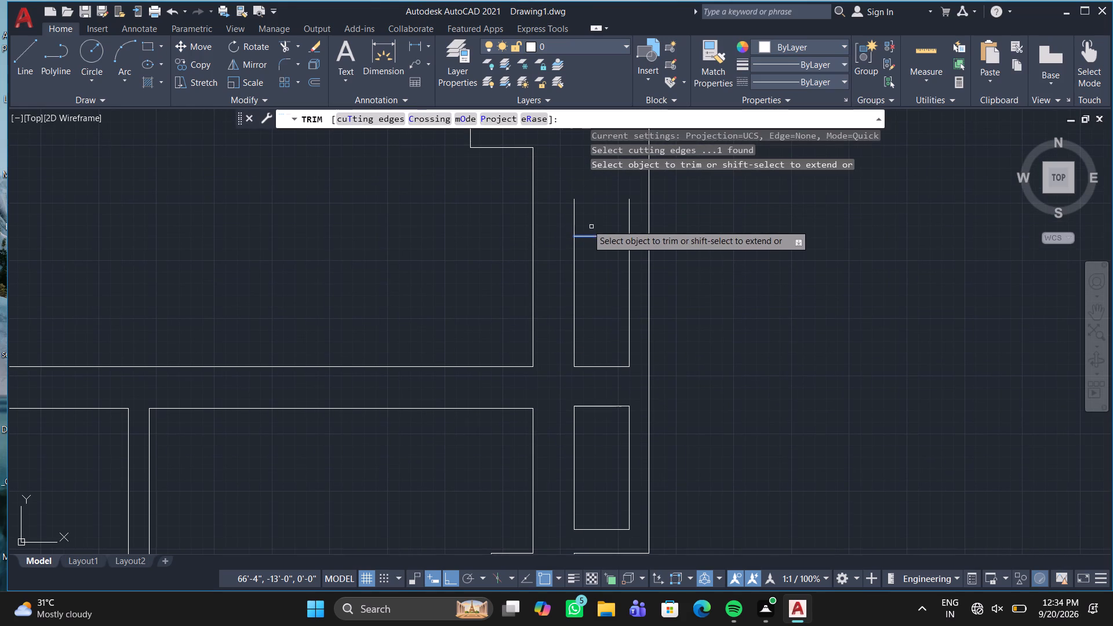
left_click_drag(559, 212, 631, 210)
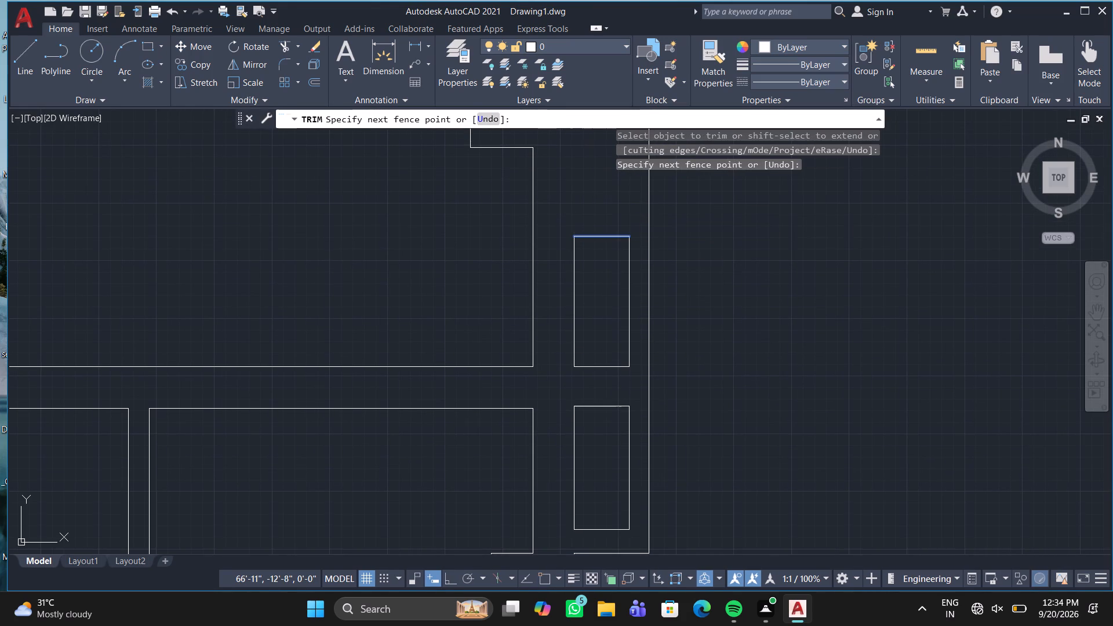
key("Return")
Move the projection's outer top line down about 1'-1".
scroll(613, 213, "down", 1)
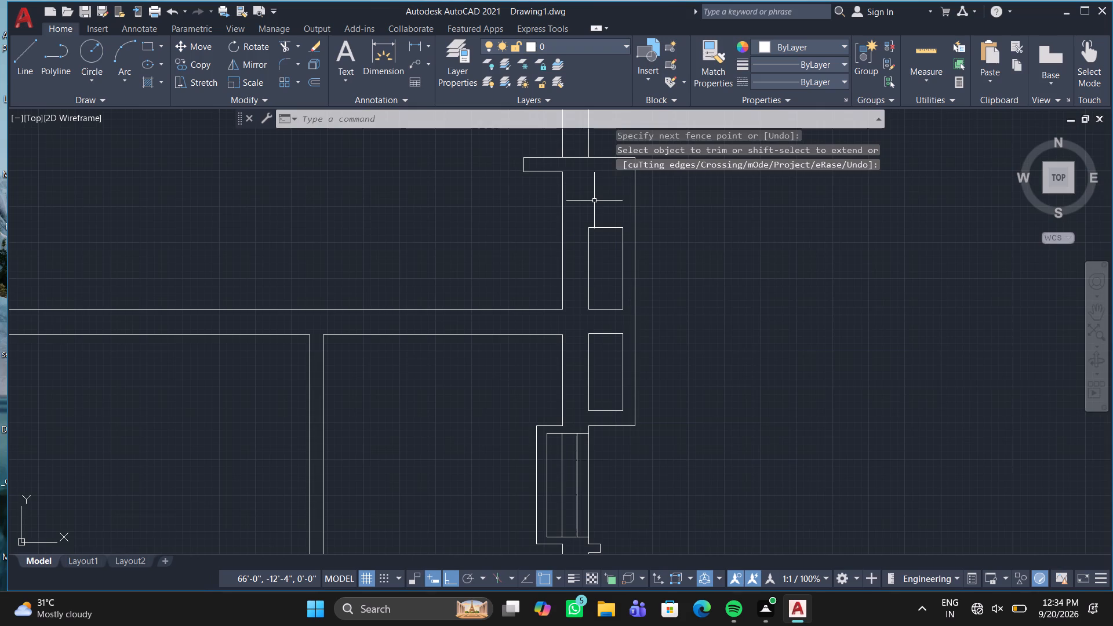
middle_click_drag(594, 201, 569, 345)
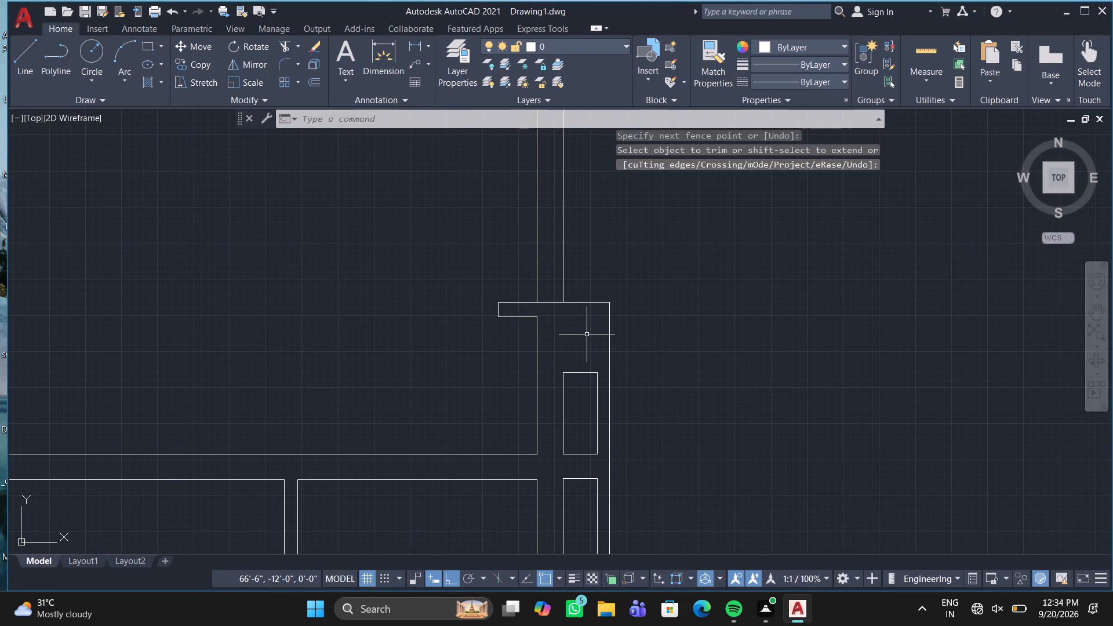
left_click(575, 301)
left_click(555, 301)
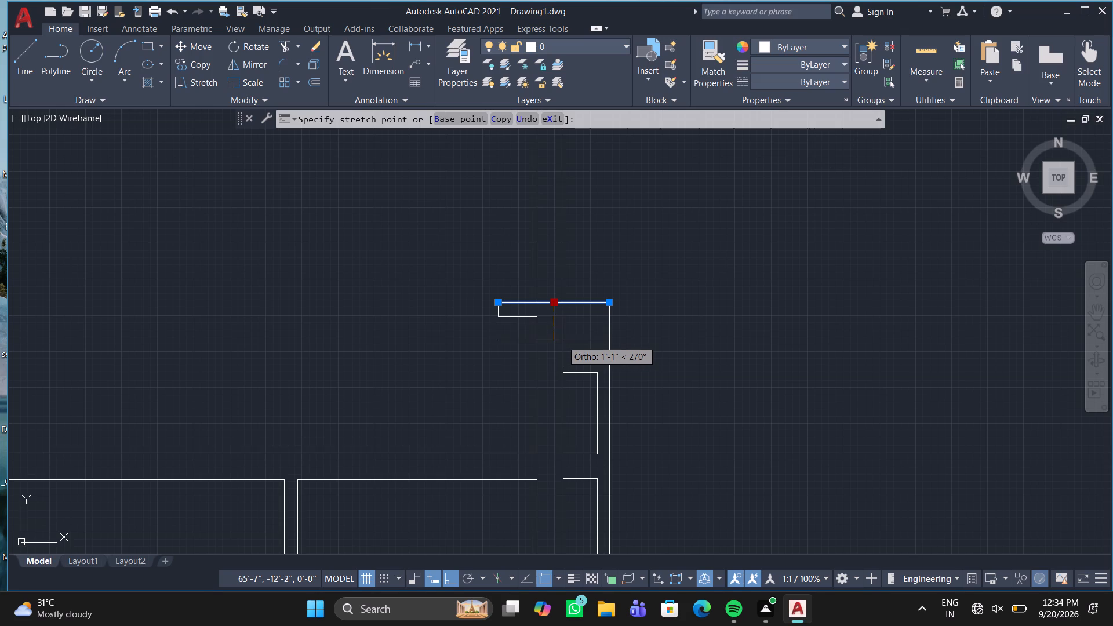
left_click(562, 340)
key("Escape")
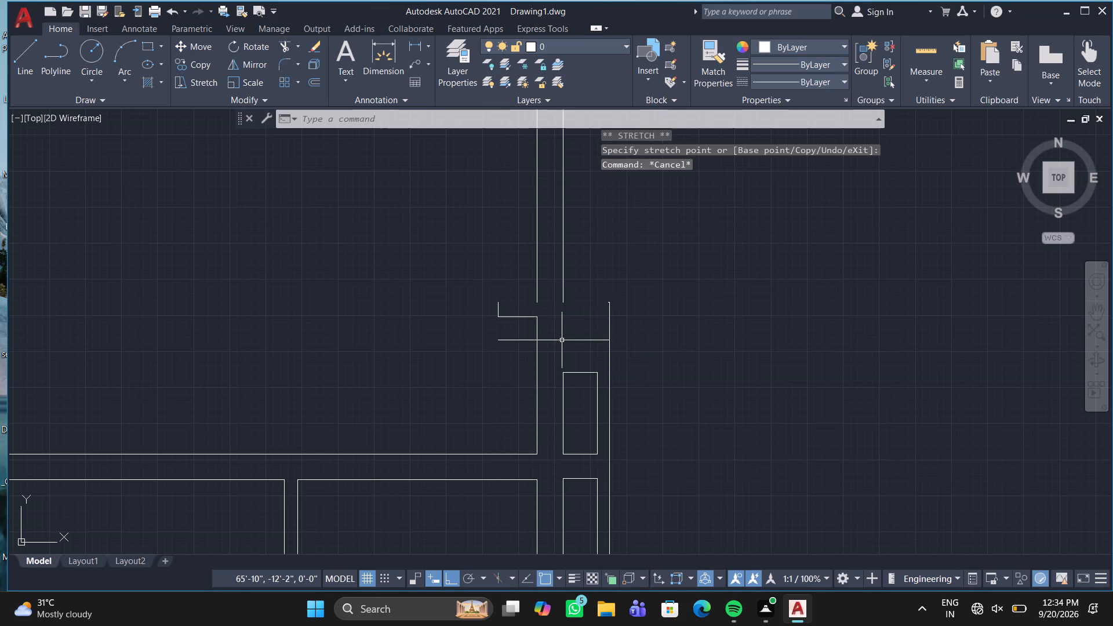
Stretch the exterior wall's outer face down to the projection's top line and its inner face down about 10" over the gap.
left_click(564, 295)
left_click(563, 303)
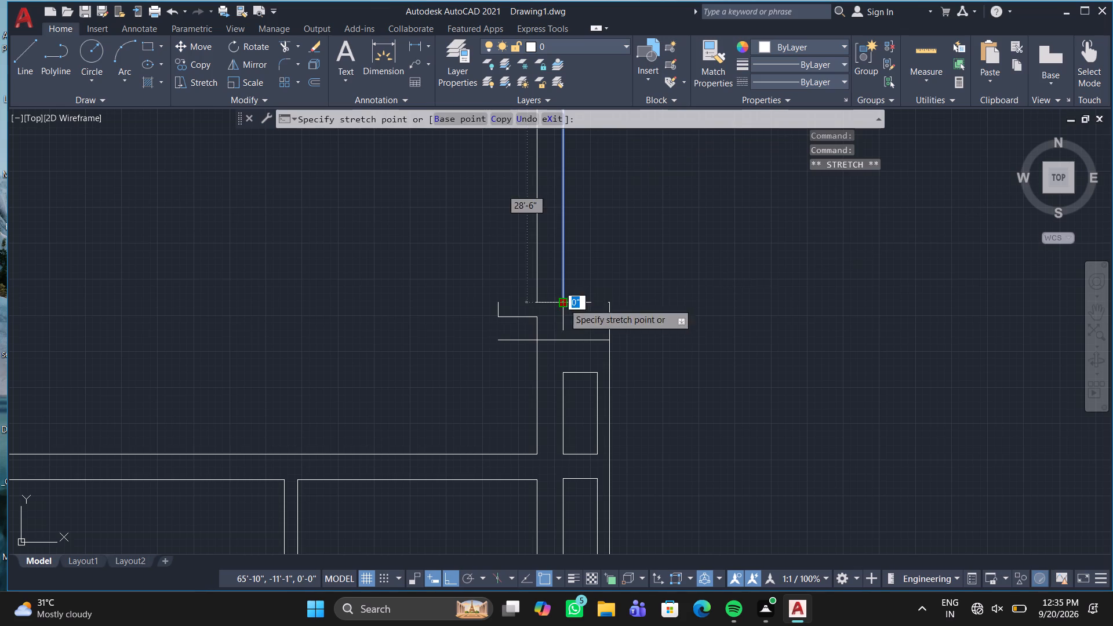
left_click(559, 334)
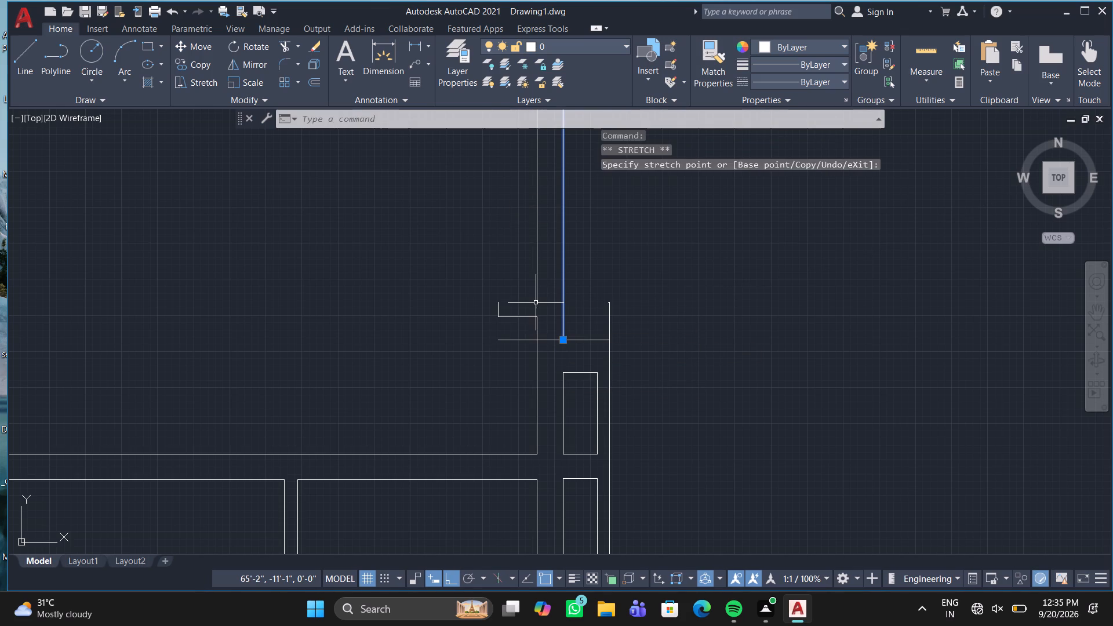
left_click(535, 302)
left_click(535, 302)
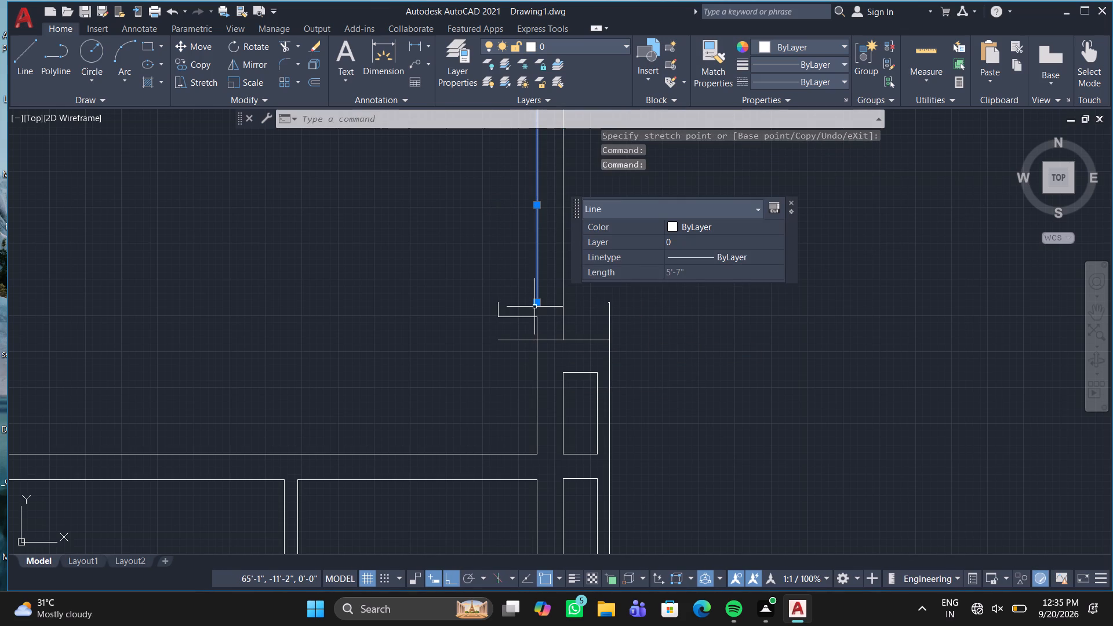
left_click(535, 305)
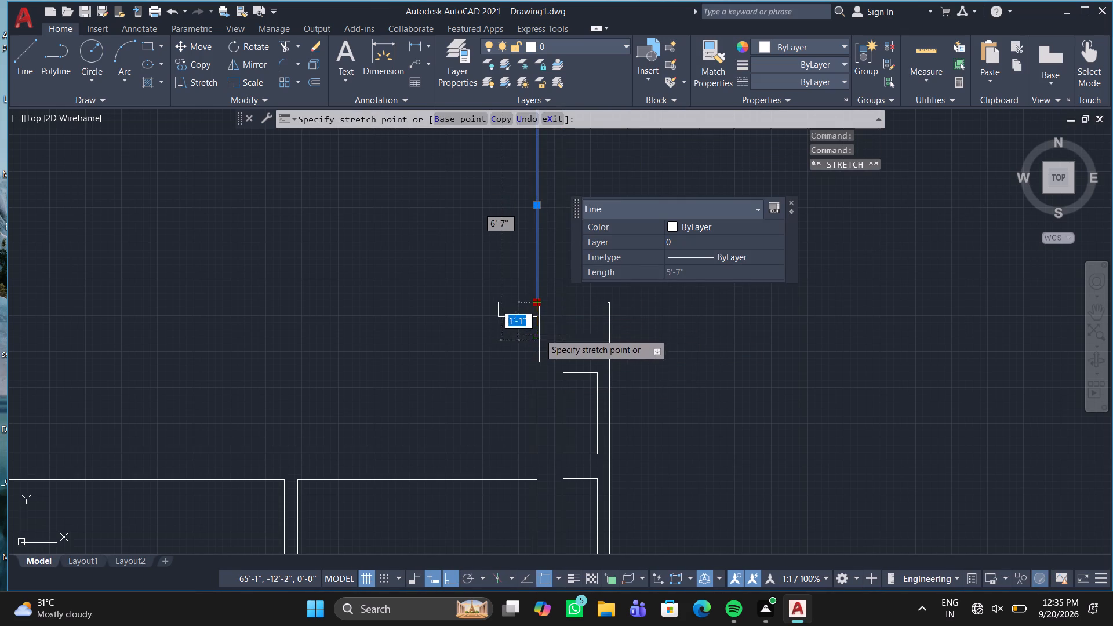
left_click(539, 329)
key("Escape")
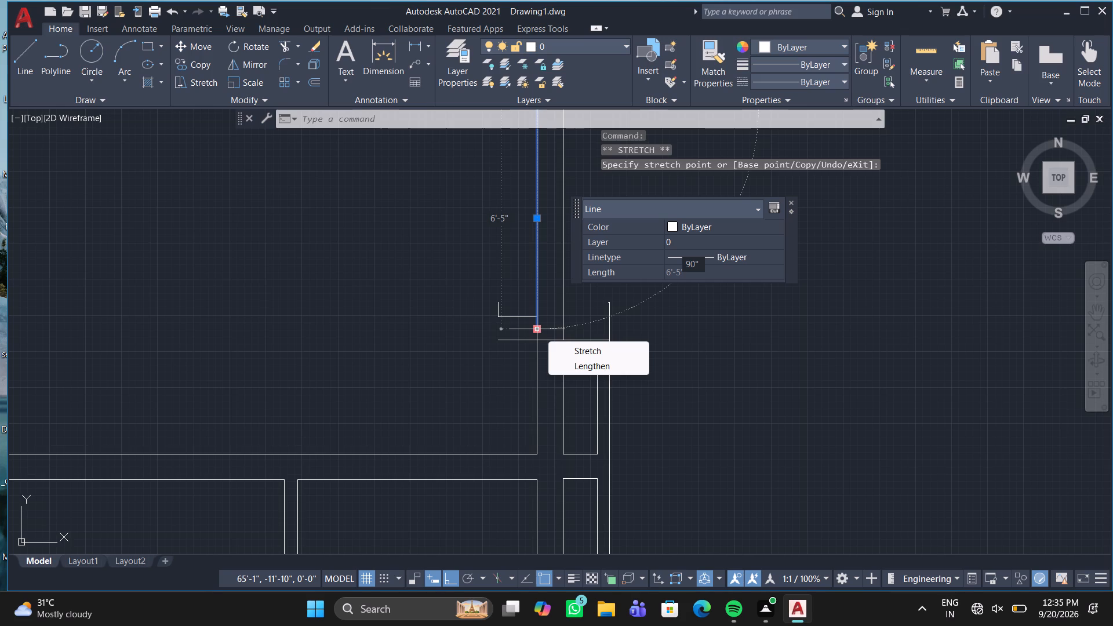
key("Escape")
Trim away the leftover stub lines on the inner side of the wall and the projection's outer line above its top line.
type("tr")
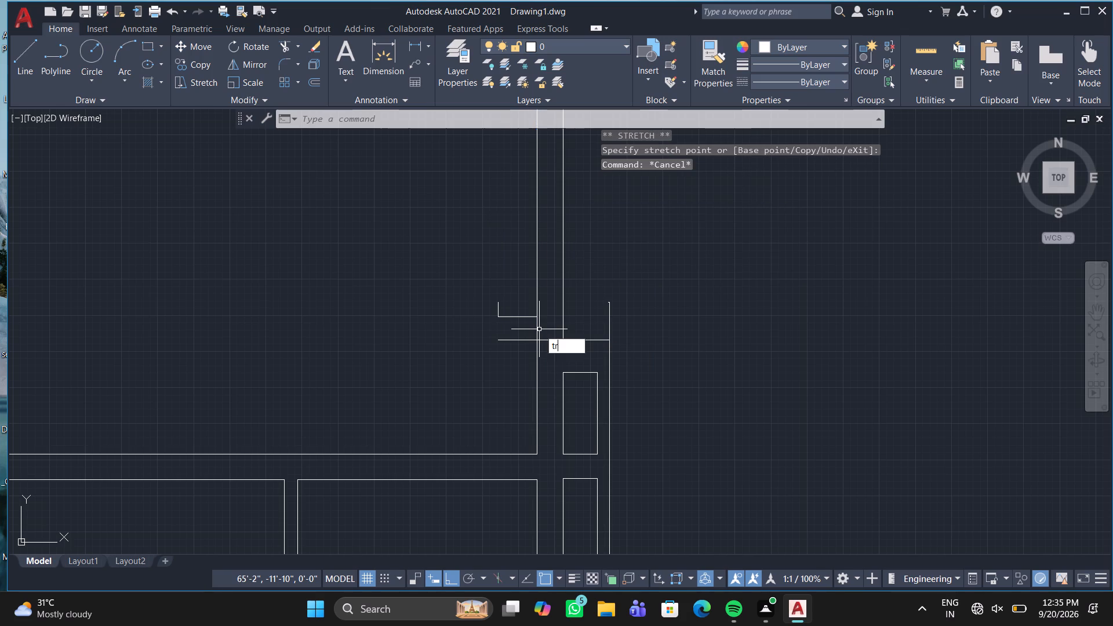
key("Return")
left_click_drag(518, 302, 514, 330)
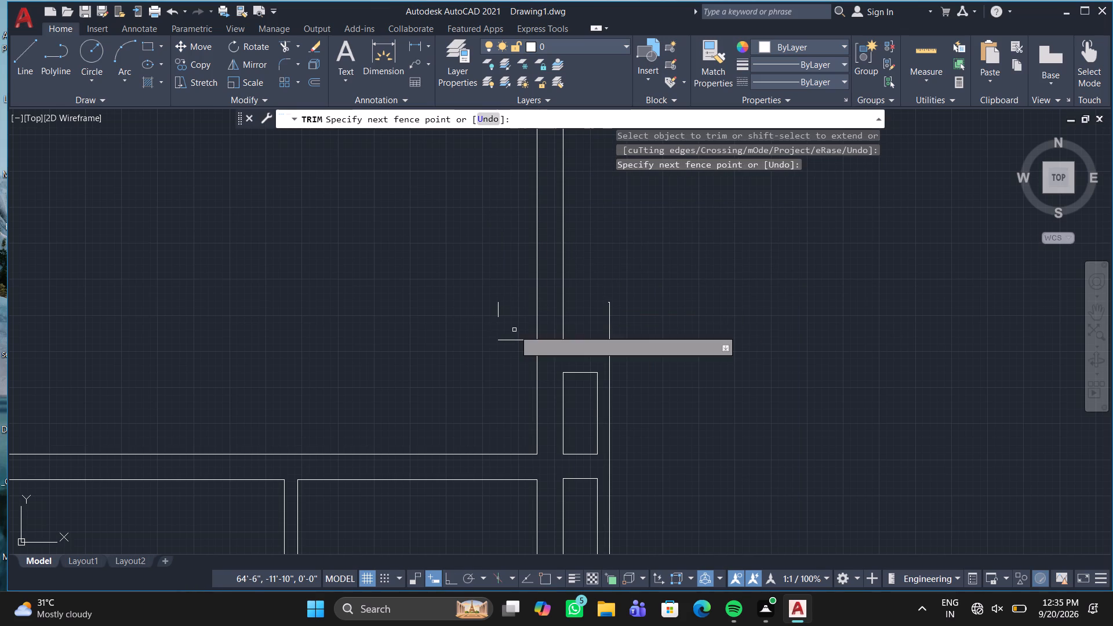
left_click_drag(514, 330, 518, 369)
left_click_drag(498, 312, 488, 311)
left_click(488, 311)
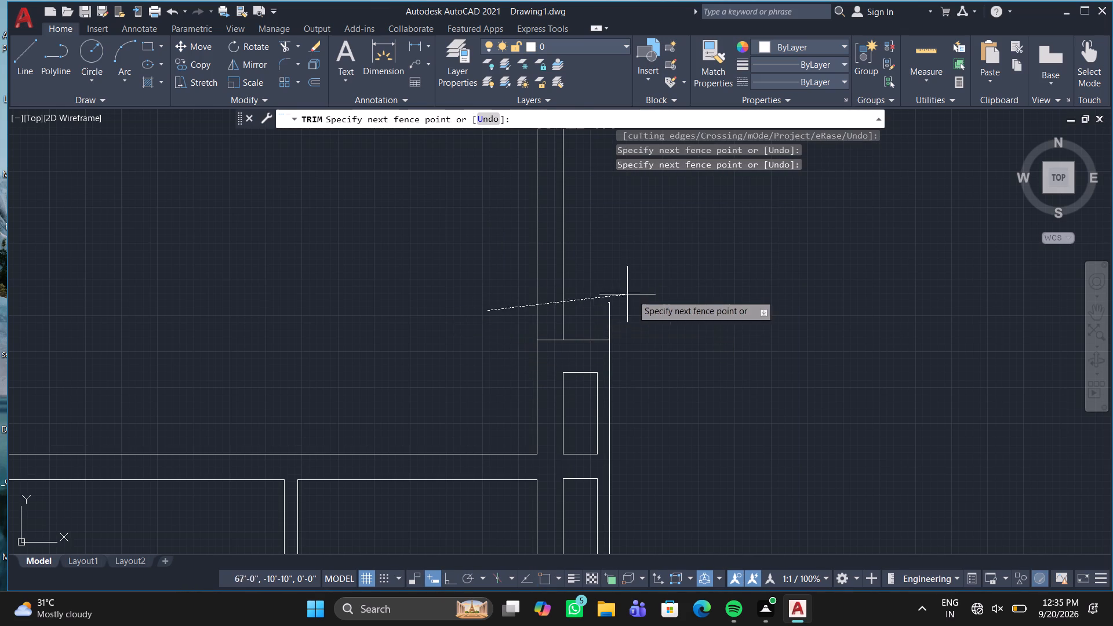
left_click(413, 278)
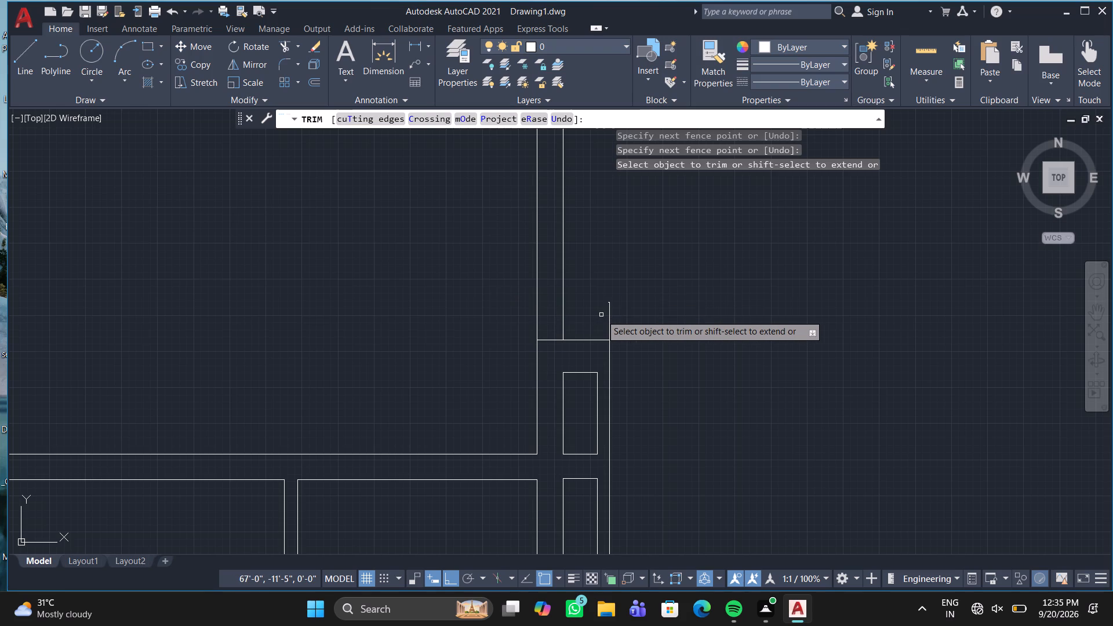
left_click_drag(601, 315, 642, 322)
left_click(642, 322)
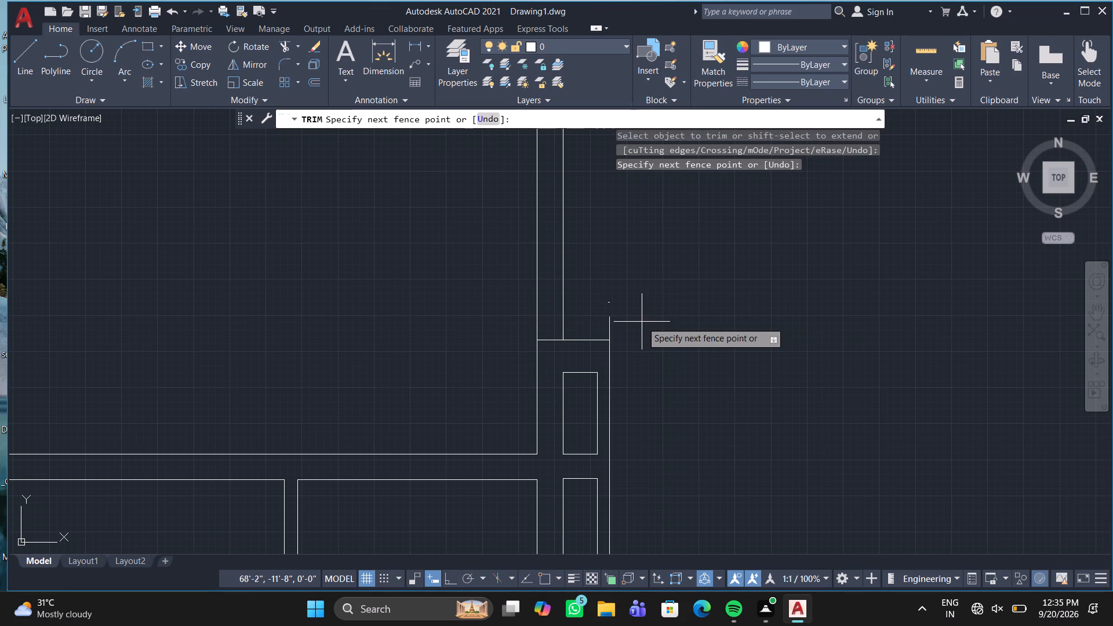
left_click(608, 332)
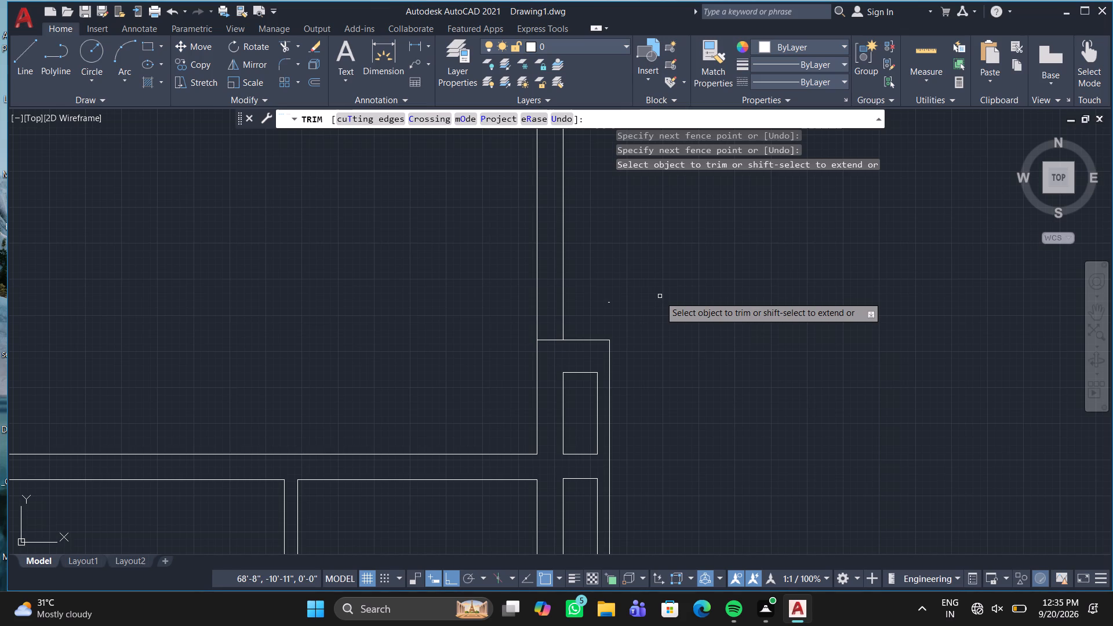
key("Escape")
Draw a line across the exterior wall at the horizontal wall's lower line, and an inner line about 6'-9" down to the projection's top line.
key("l")
key("Return")
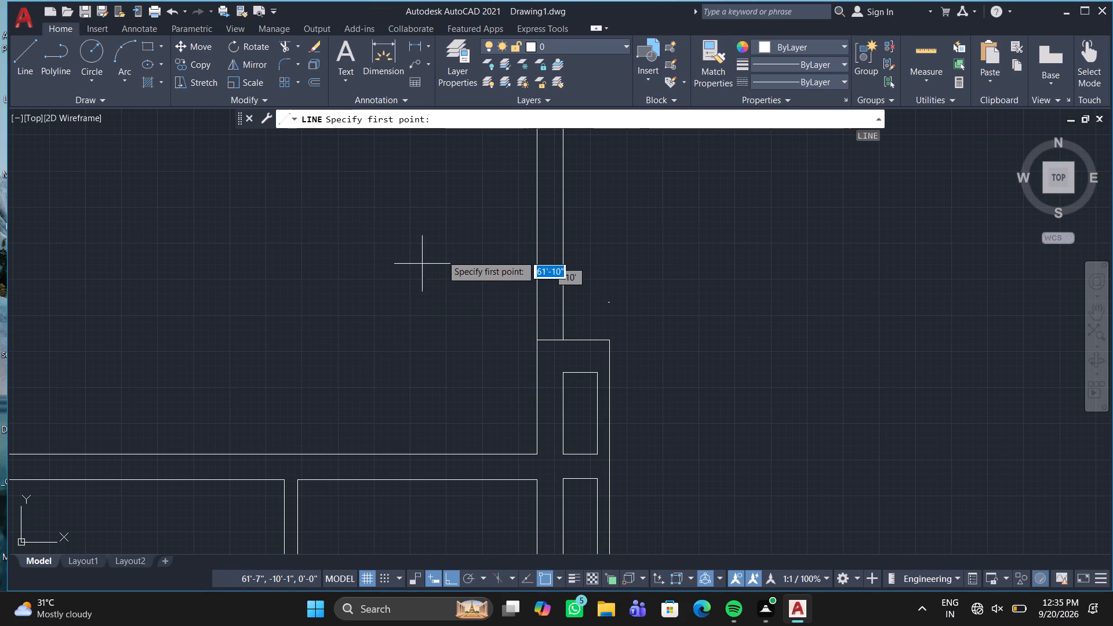
middle_click_drag(521, 210, 481, 337)
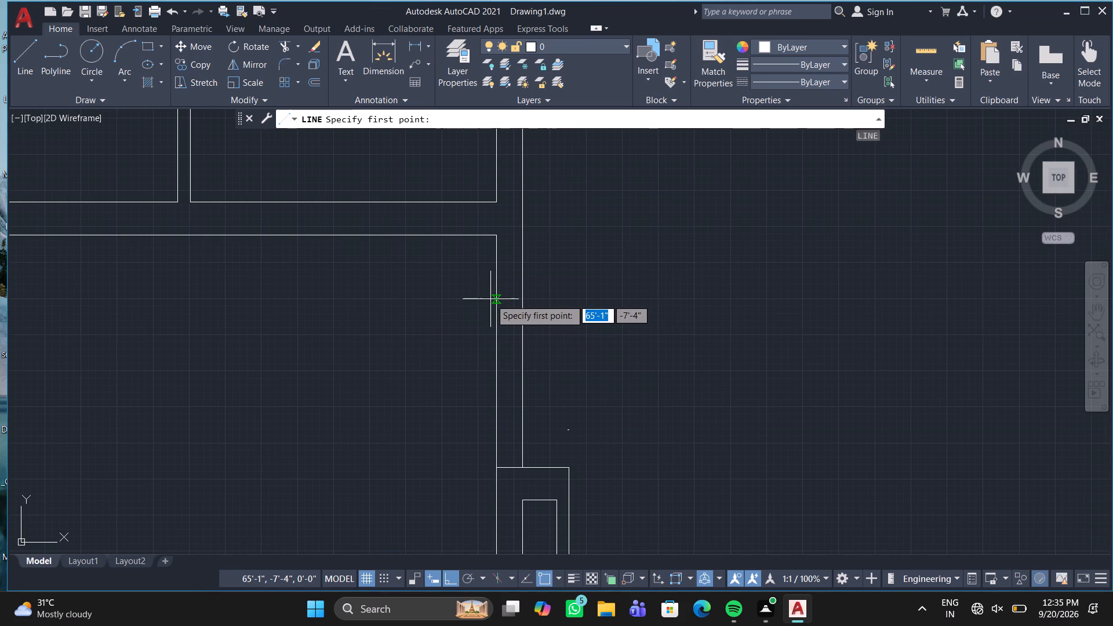
left_click(493, 236)
left_click(521, 235)
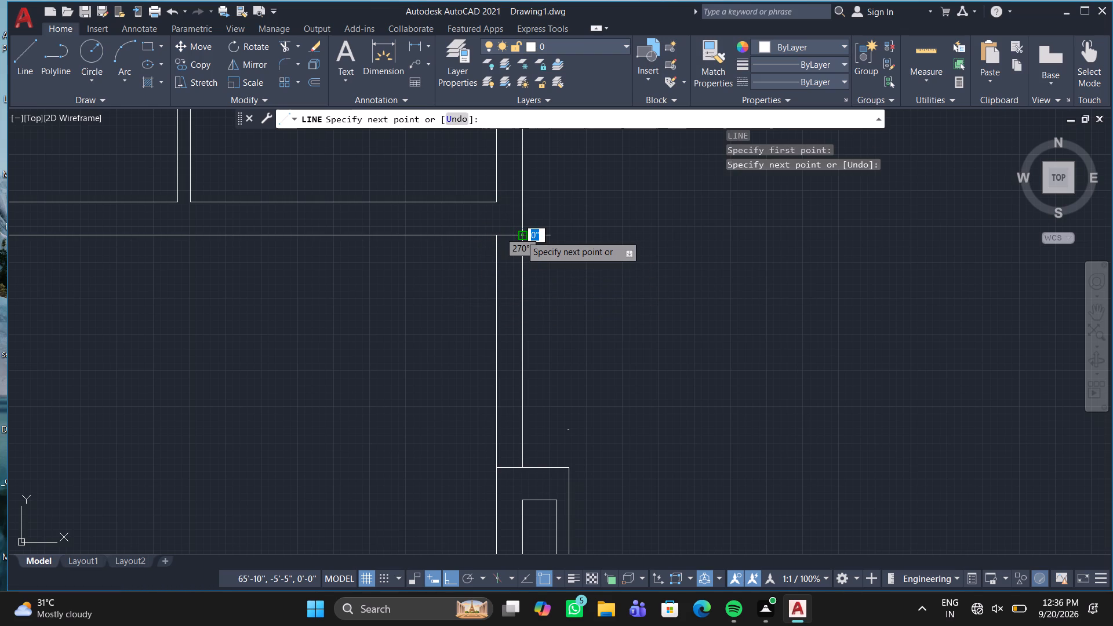
scroll(513, 235, "up", 3)
left_click_drag(513, 235, 515, 258)
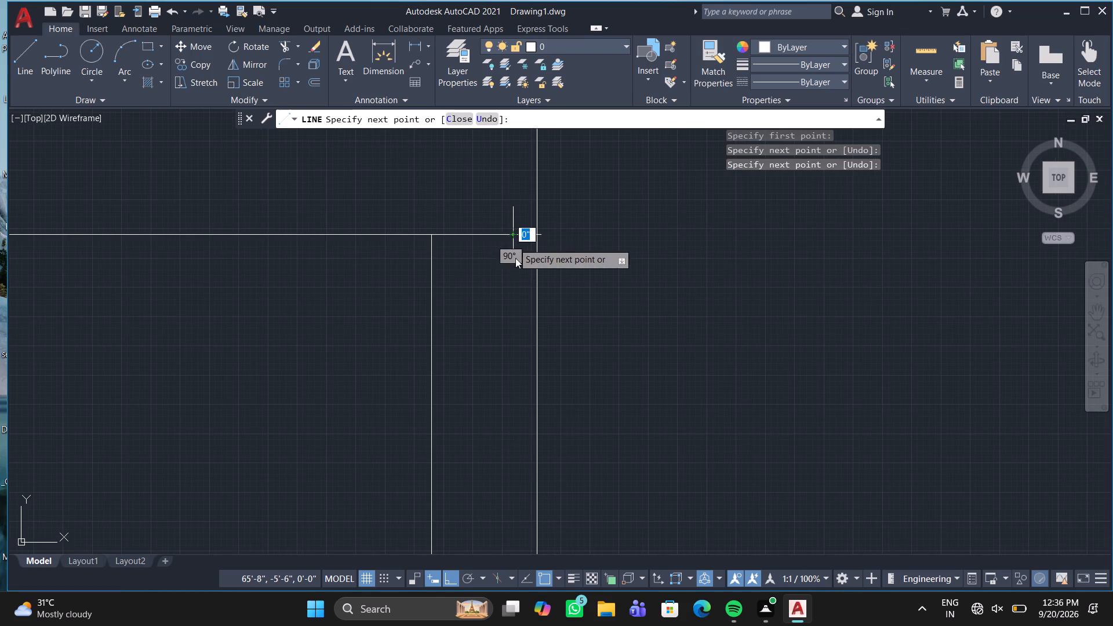
left_click_drag(515, 258, 515, 260)
scroll(519, 319, "down", 1)
middle_click_drag(519, 319, 471, 176)
scroll(446, 321, "down", 1)
middle_click_drag(446, 326, 437, 242)
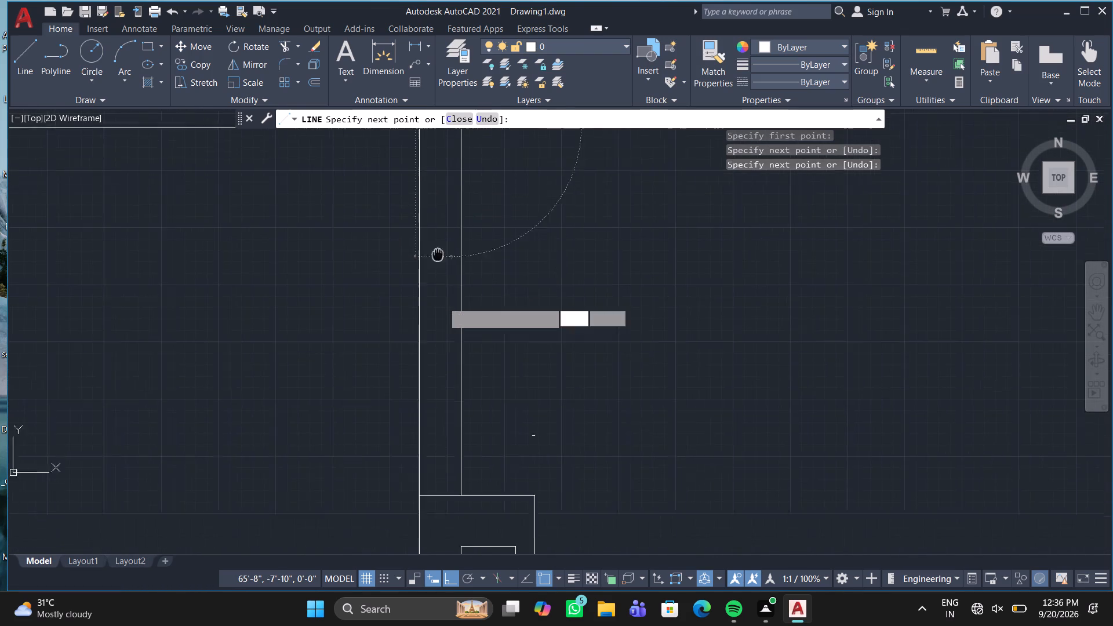
middle_click_drag(437, 242, 435, 167)
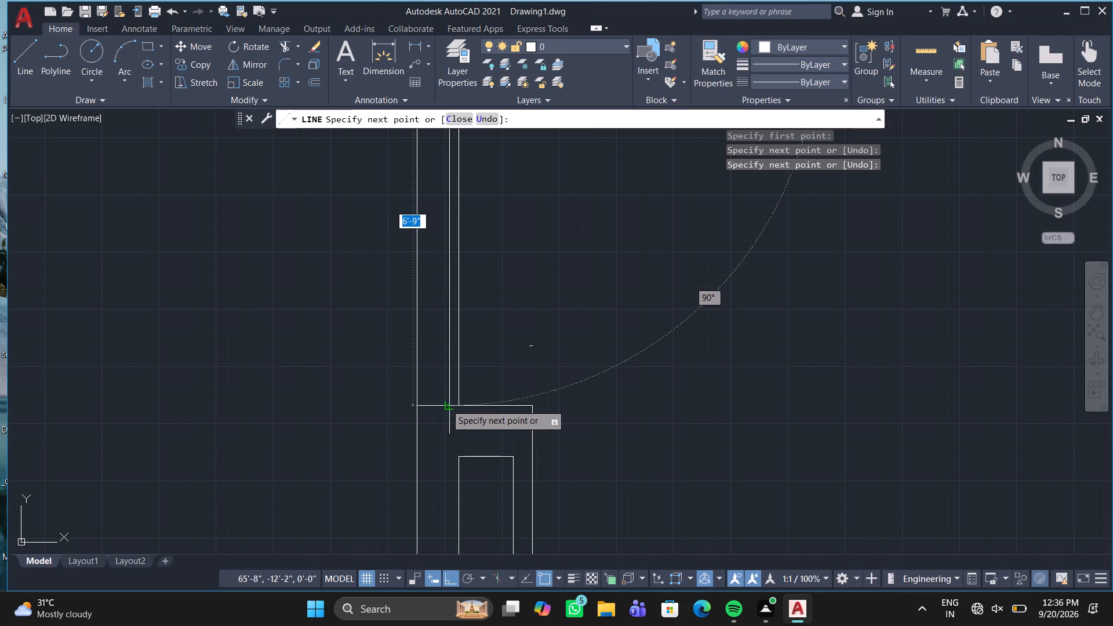
left_click(446, 404)
Draw a second inner line about 6'-9" long from the projection's top line back up to the line across the wall.
left_click(432, 400)
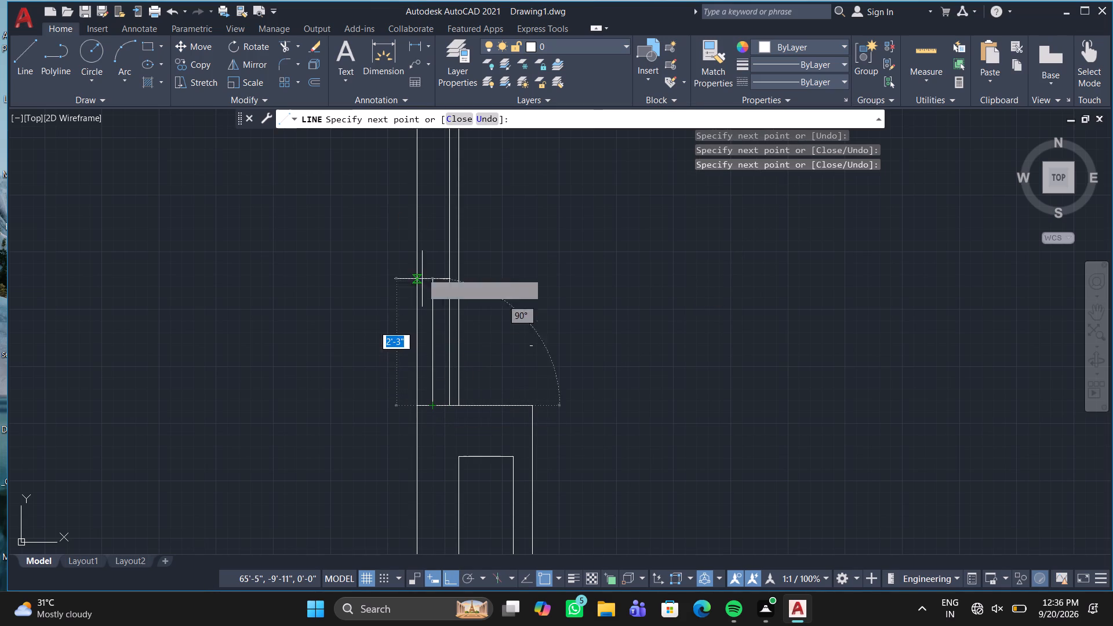
middle_click_drag(431, 248, 365, 516)
scroll(365, 515, "down", 1)
scroll(359, 383, "up", 1)
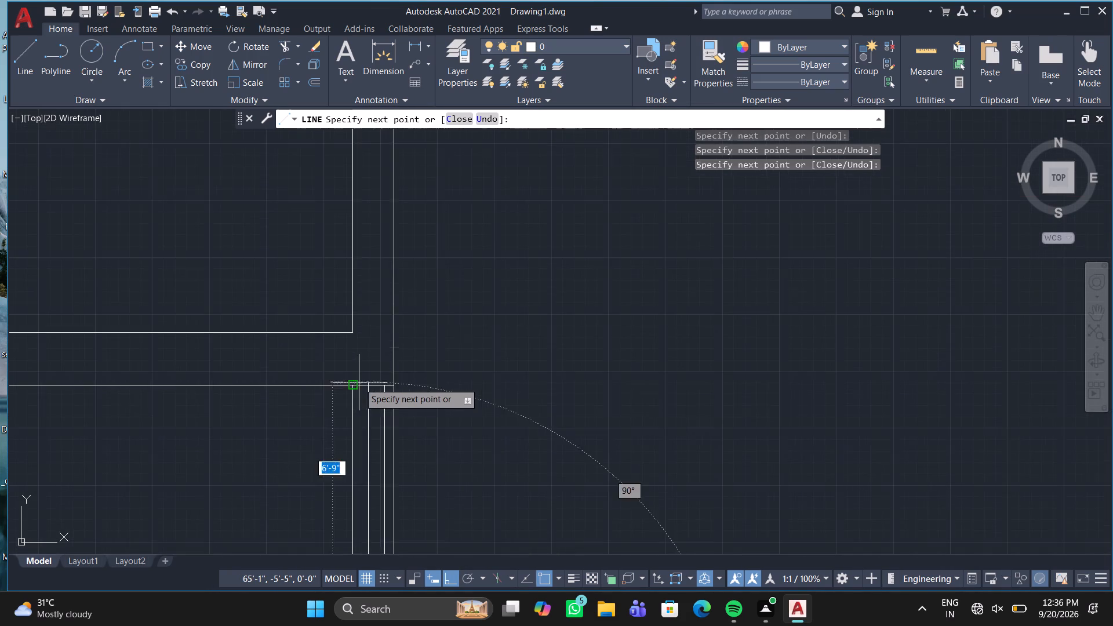
scroll(359, 383, "up", 2)
left_click(376, 389)
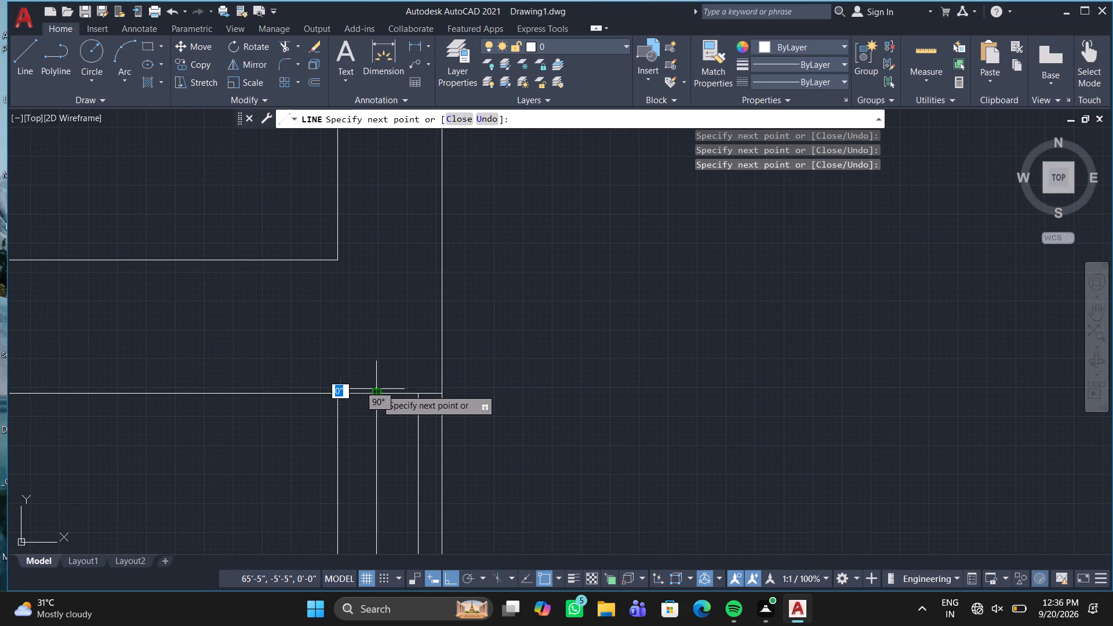
key("Escape")
Draw a line across the exterior wall from inner to outer face beside the room above, and start an inner line from it.
scroll(372, 356, "down", 1)
middle_click_drag(372, 356, 369, 365)
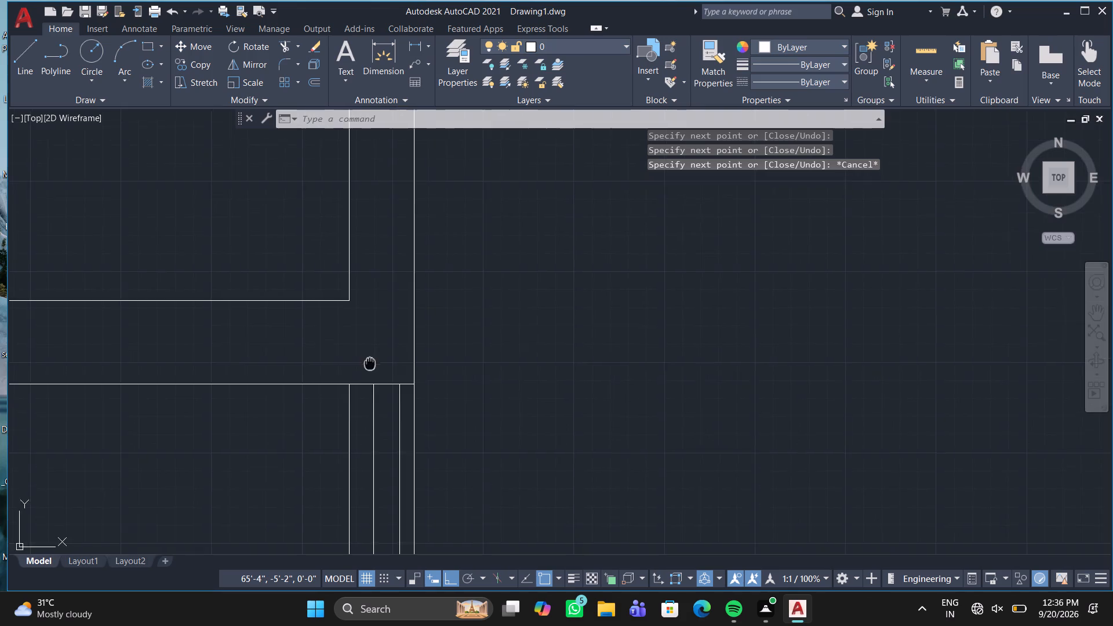
middle_click_drag(369, 365, 351, 468)
scroll(351, 457, "down", 1)
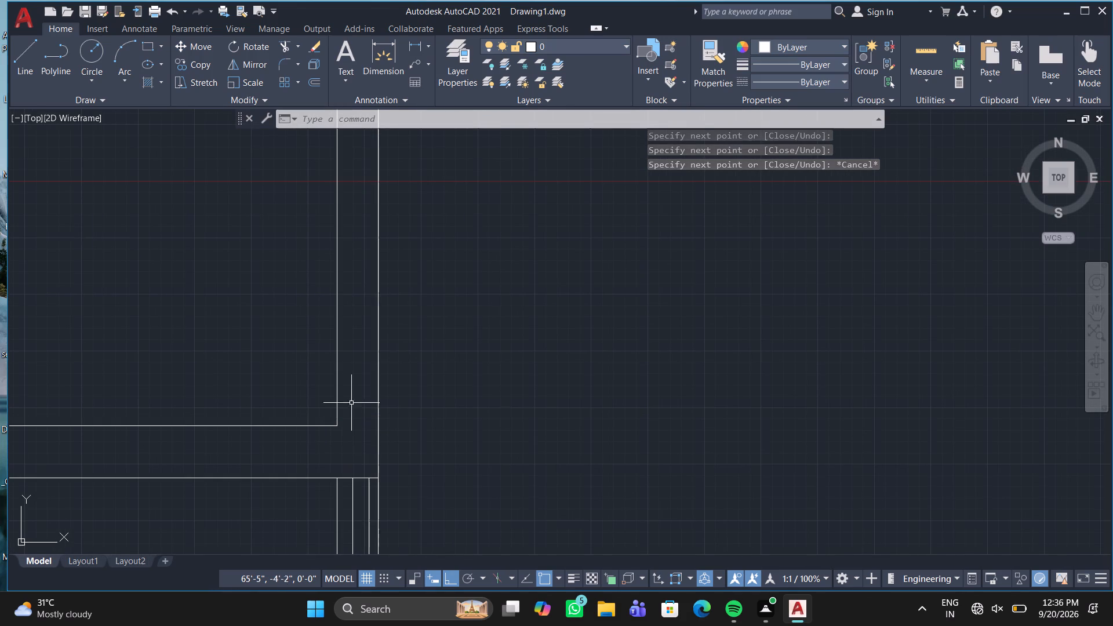
key("l")
key("Return")
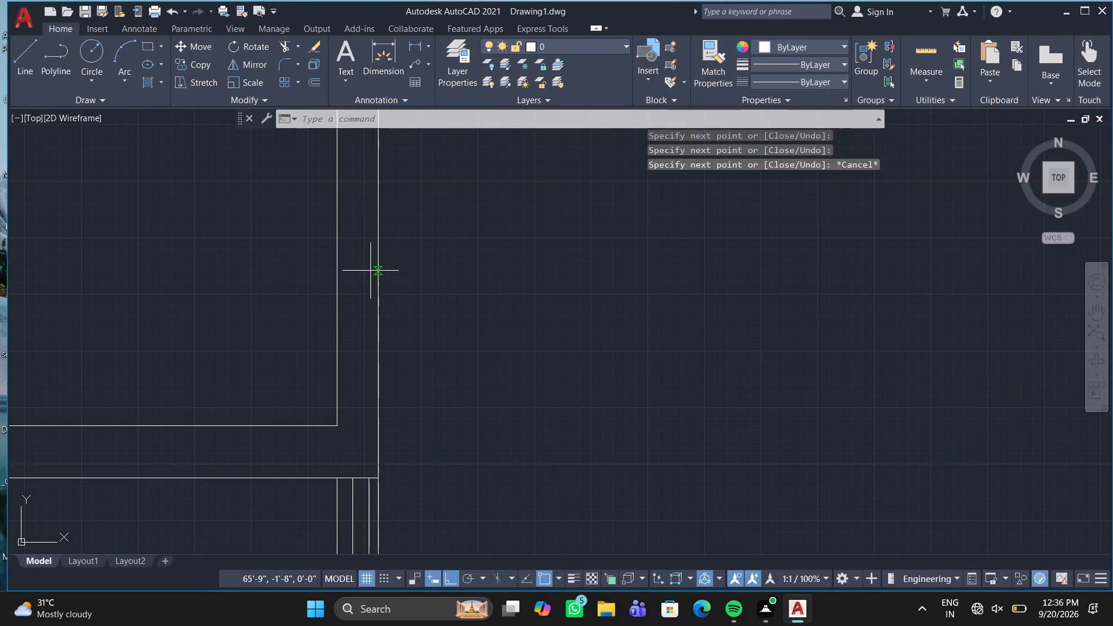
left_click(337, 248)
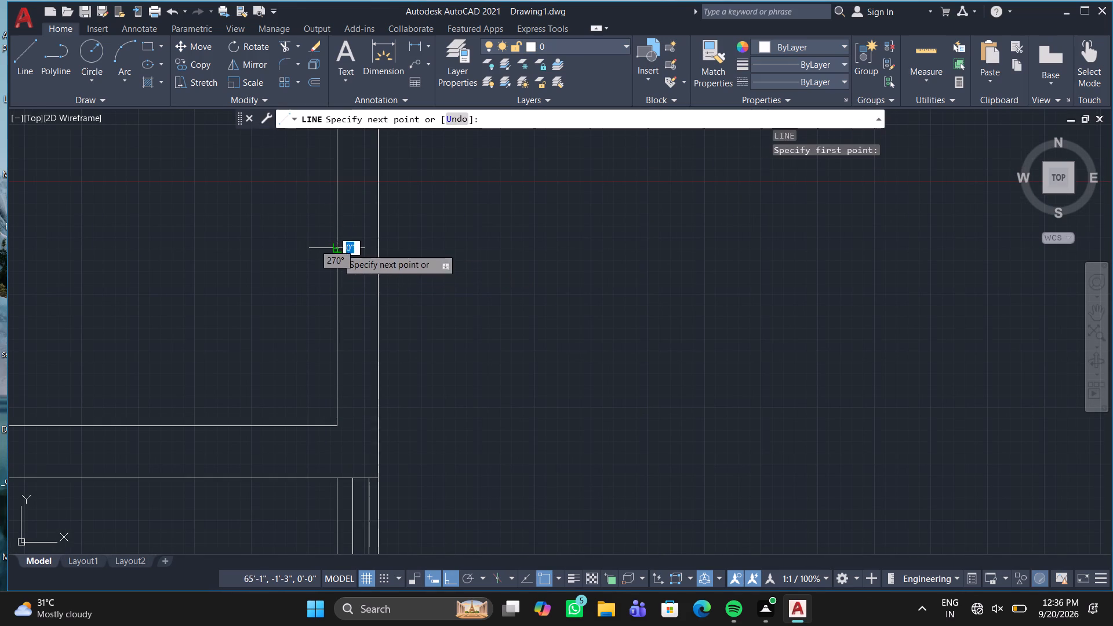
left_click(369, 248)
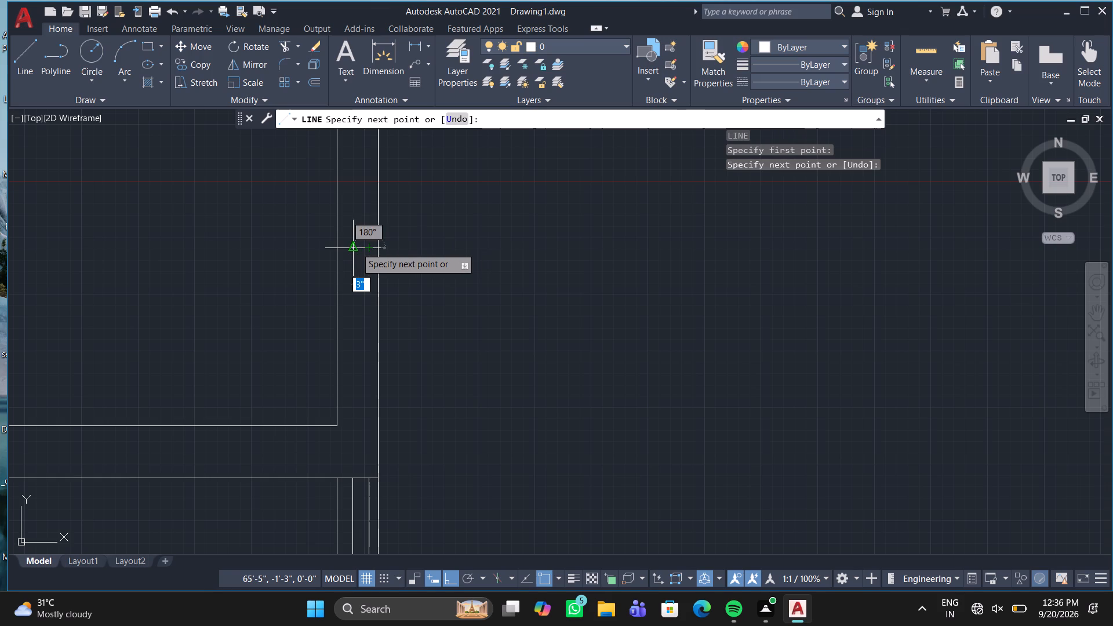
scroll(356, 248, "up", 2)
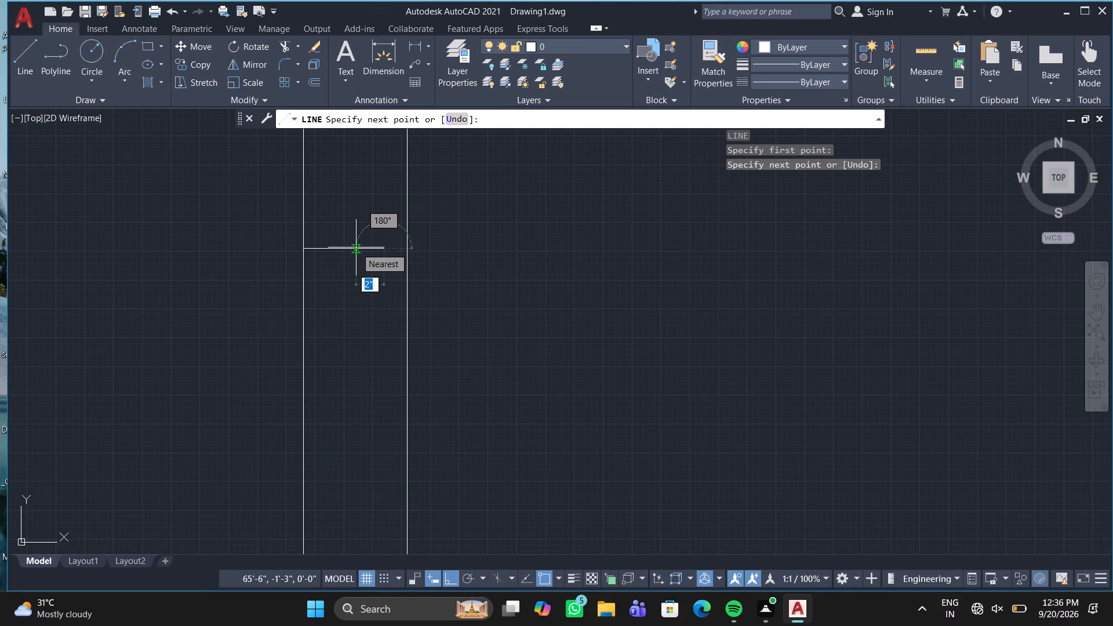
left_click(408, 248)
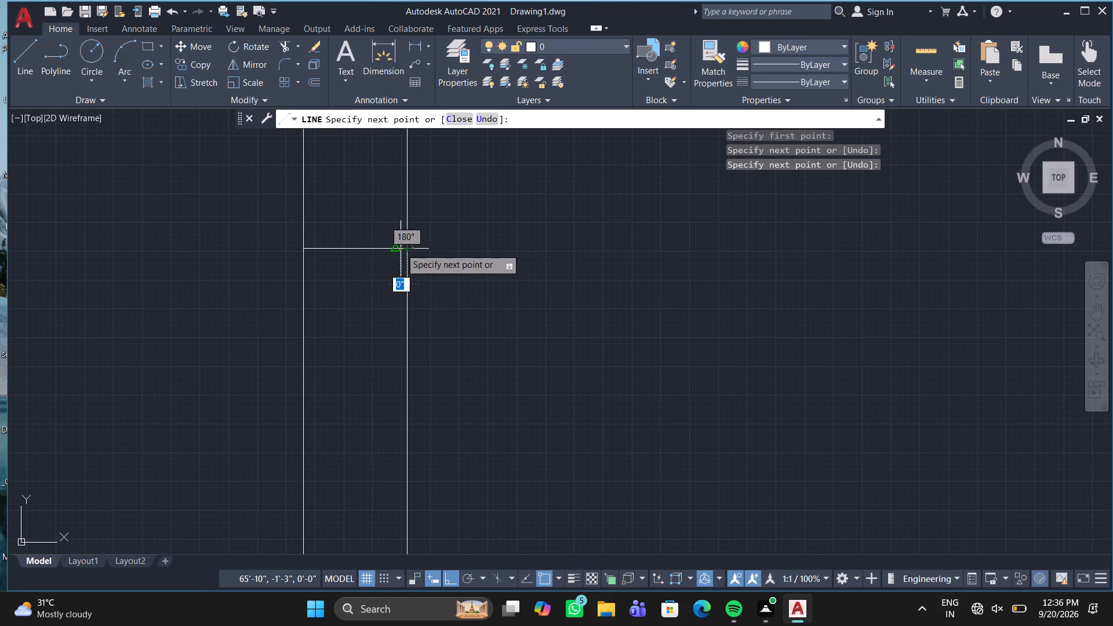
left_click(387, 248)
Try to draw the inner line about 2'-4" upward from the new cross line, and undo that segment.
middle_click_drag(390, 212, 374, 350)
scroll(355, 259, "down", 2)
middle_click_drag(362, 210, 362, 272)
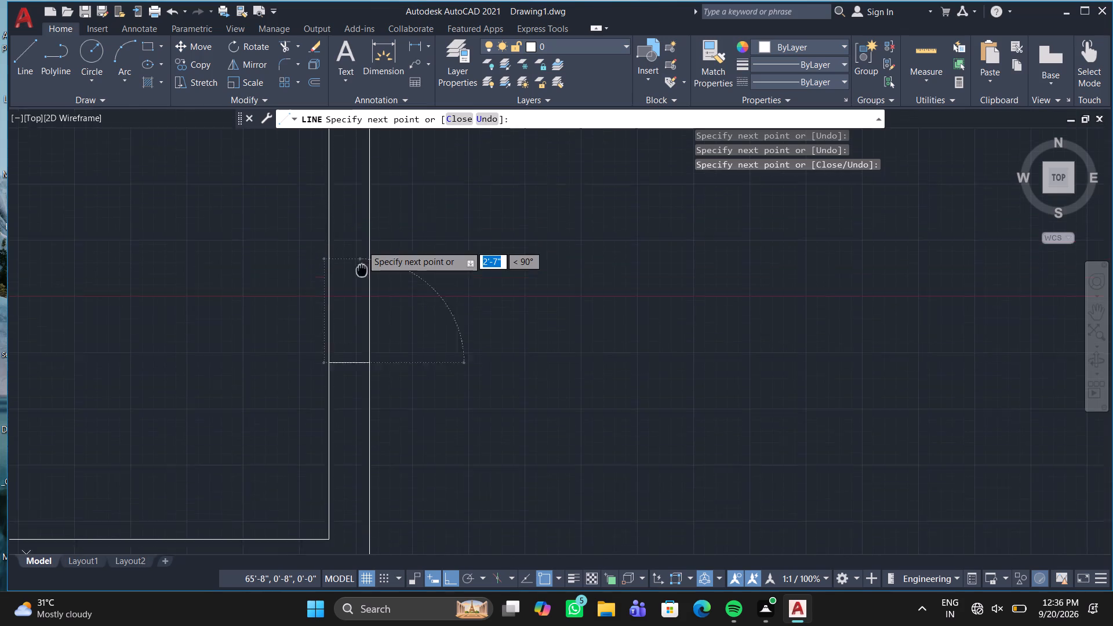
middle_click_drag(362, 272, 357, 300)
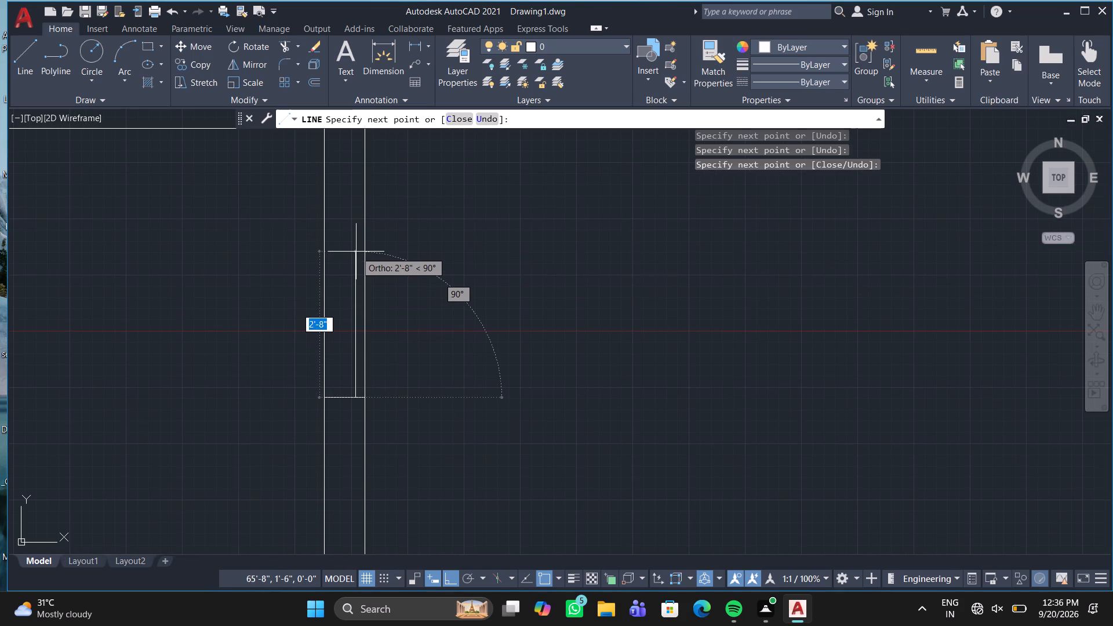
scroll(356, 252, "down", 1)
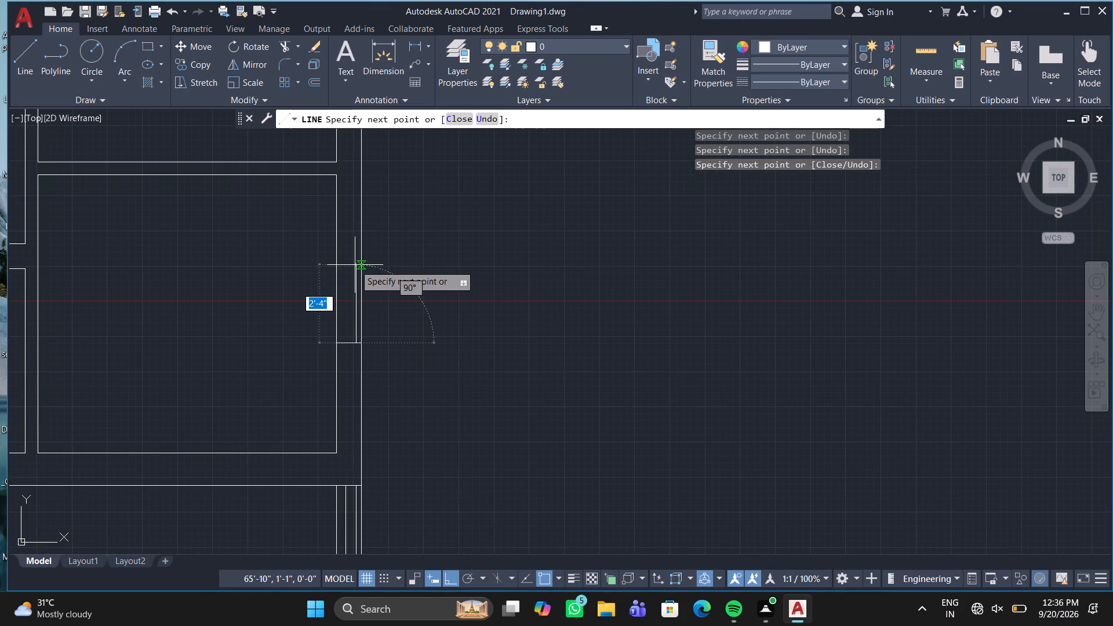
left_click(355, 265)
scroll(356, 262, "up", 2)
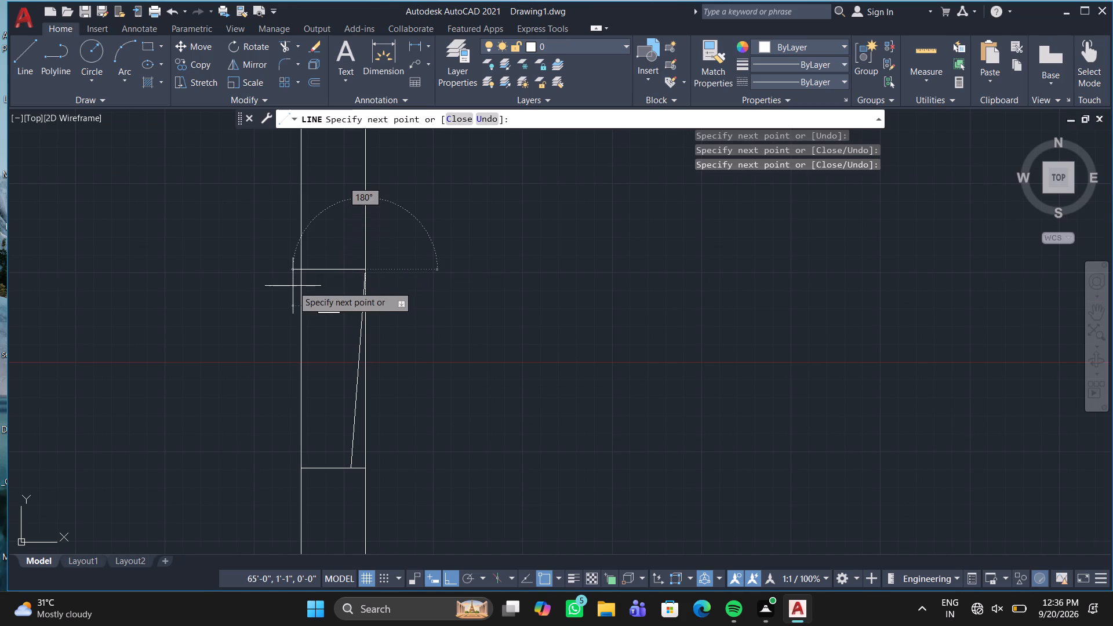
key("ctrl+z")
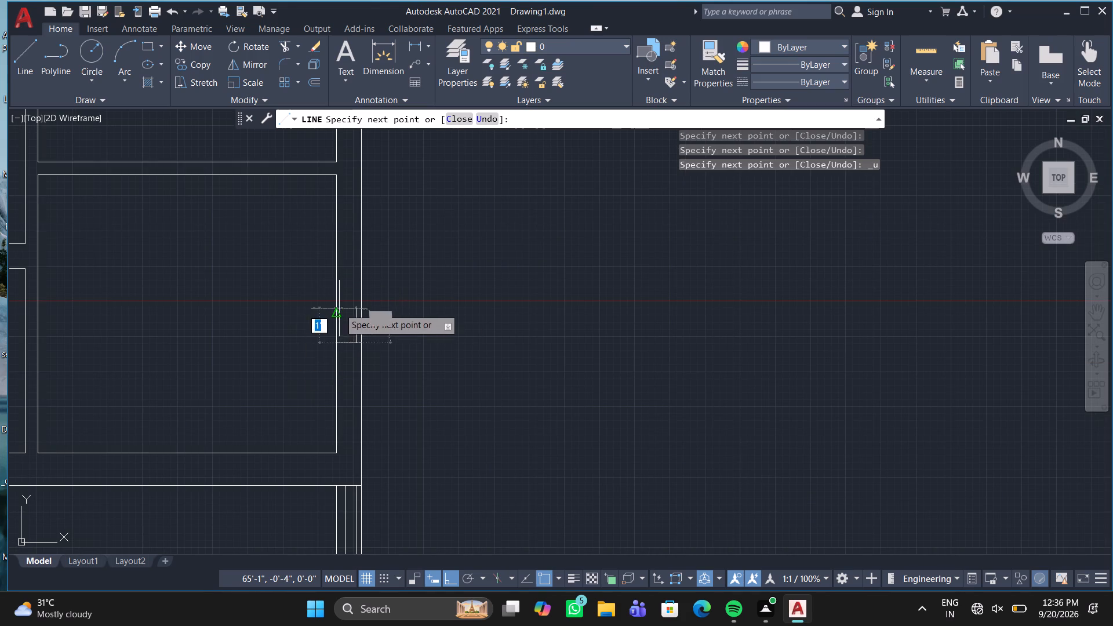
Draw the inner line about 1'-4" up, cap it across the wall, and draw a second inner line back down to the lower cross line.
scroll(342, 304, "up", 3)
left_click(388, 282)
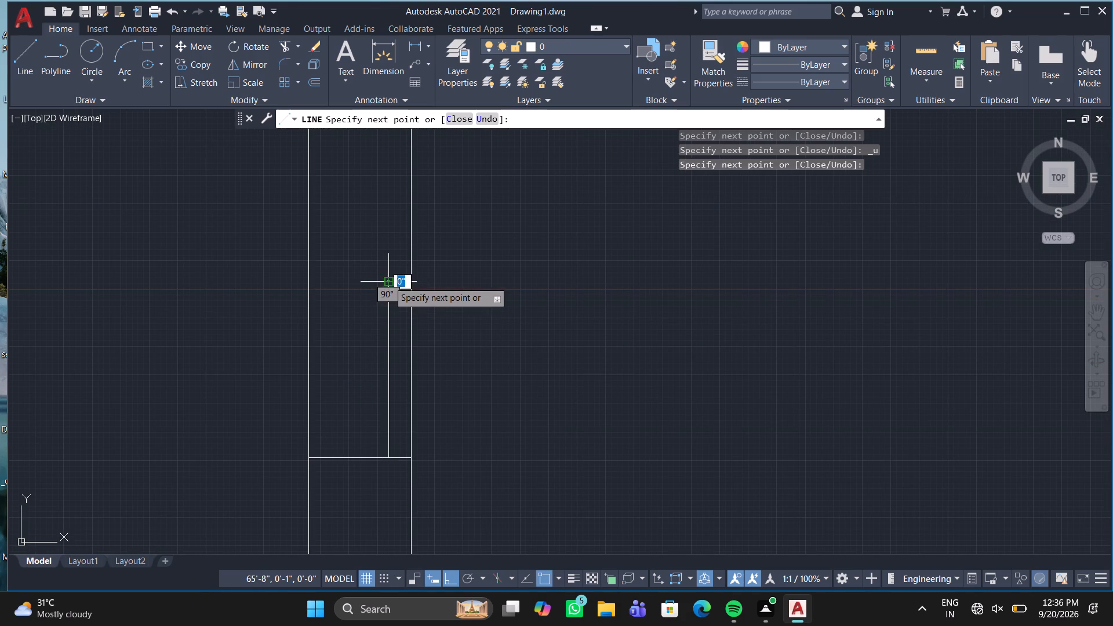
left_click(411, 282)
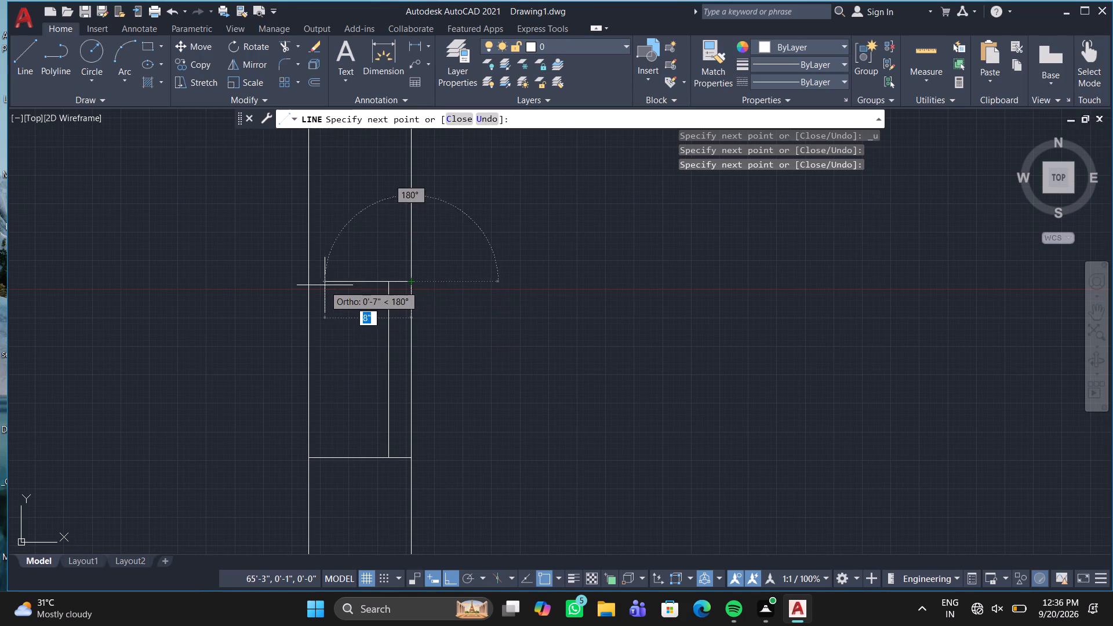
left_click(304, 287)
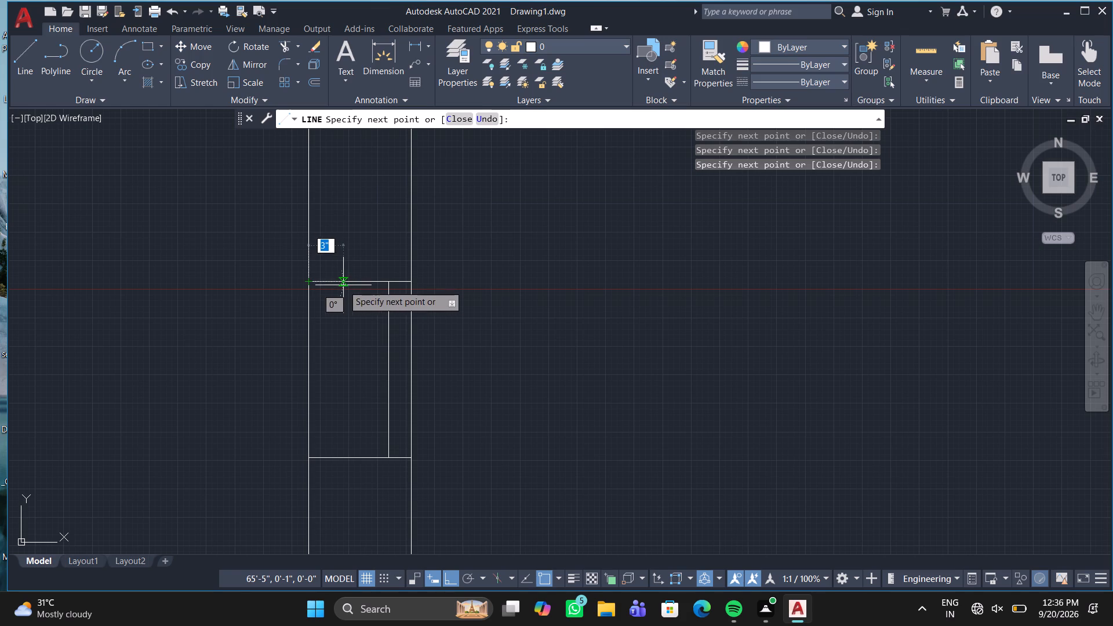
left_click(343, 285)
double_click(337, 458)
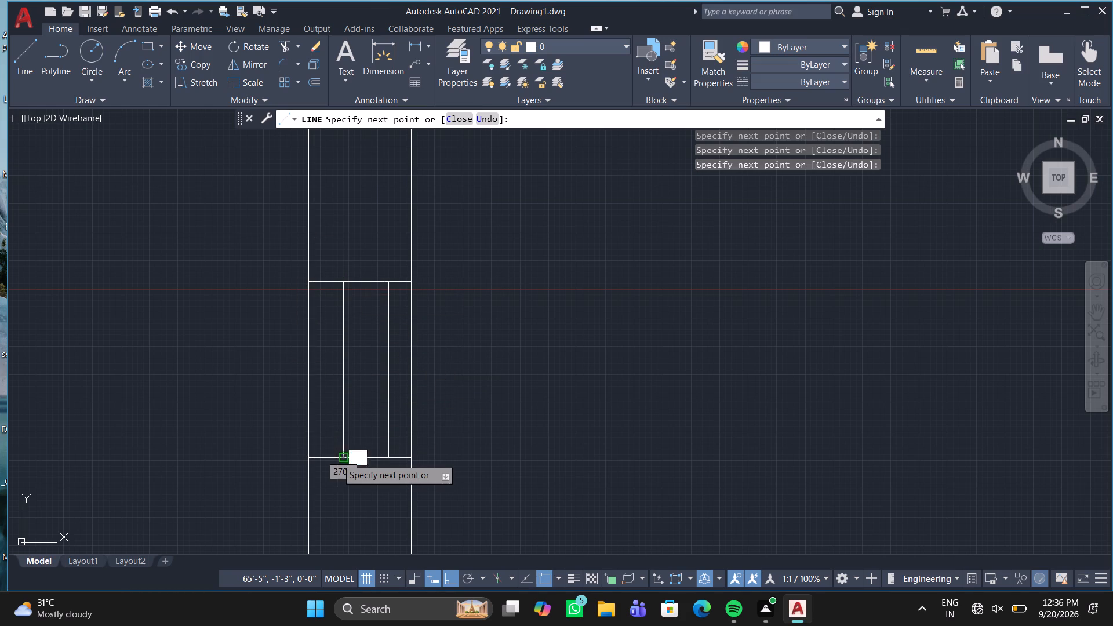
key("Escape")
Stretch the end of the room's top wall line across the exterior wall to its outer face.
scroll(350, 341, "down", 2)
middle_click_drag(354, 266, 350, 403)
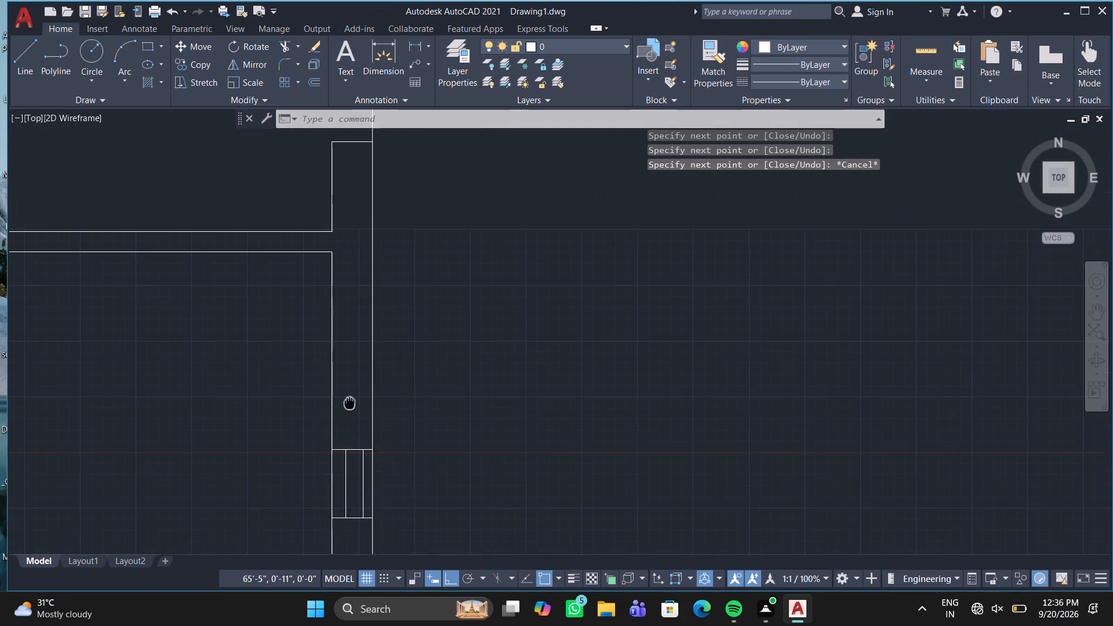
middle_click_drag(350, 403, 349, 408)
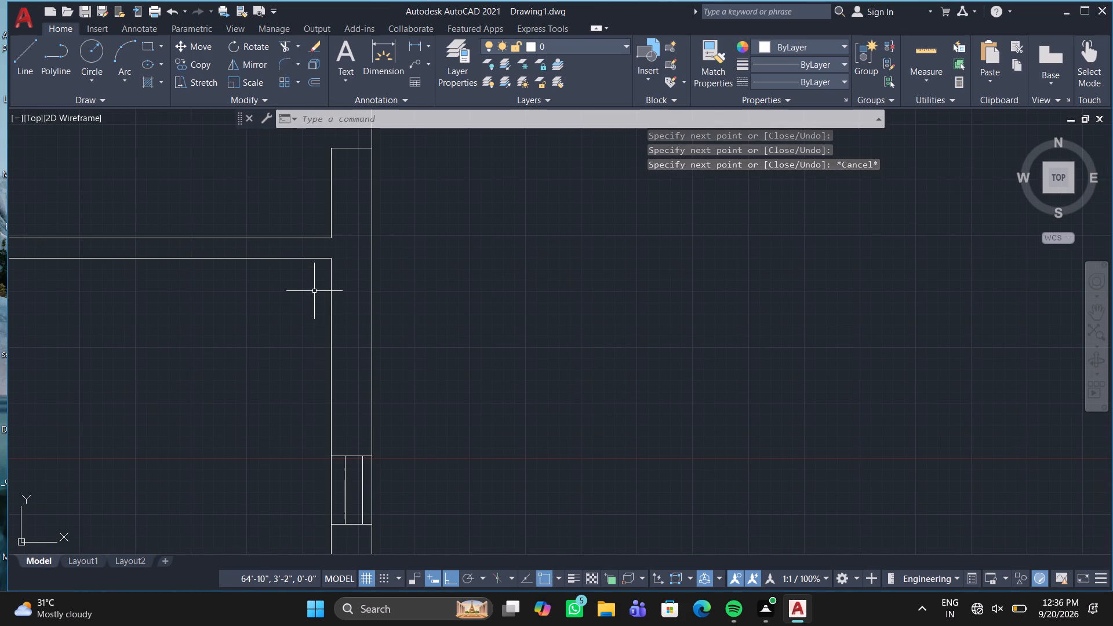
left_click(315, 259)
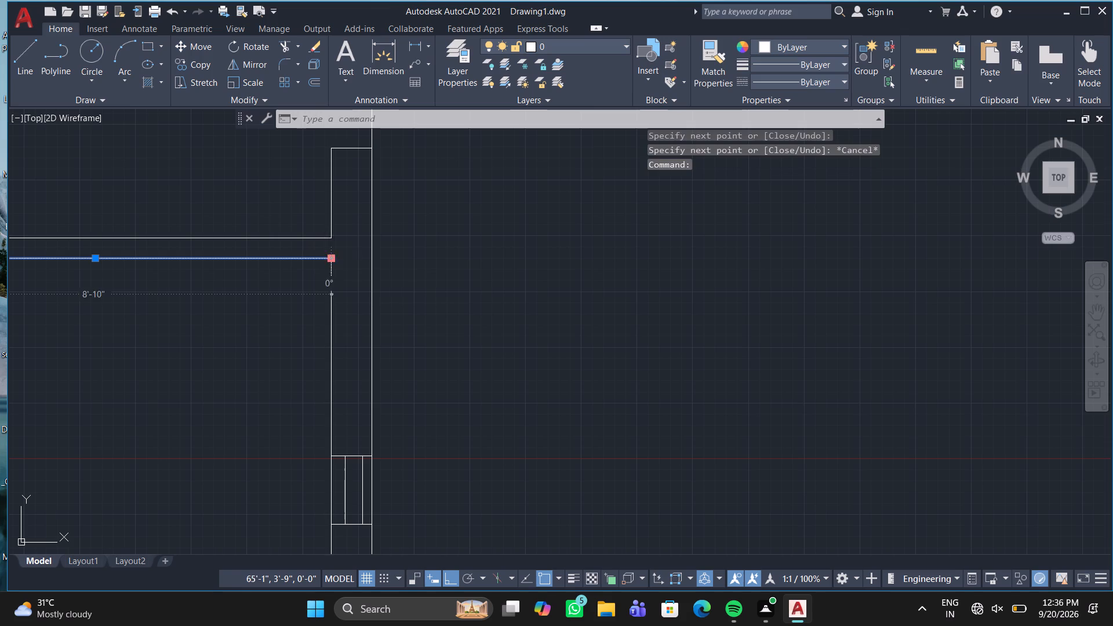
left_click(331, 259)
left_click(373, 256)
key("Escape")
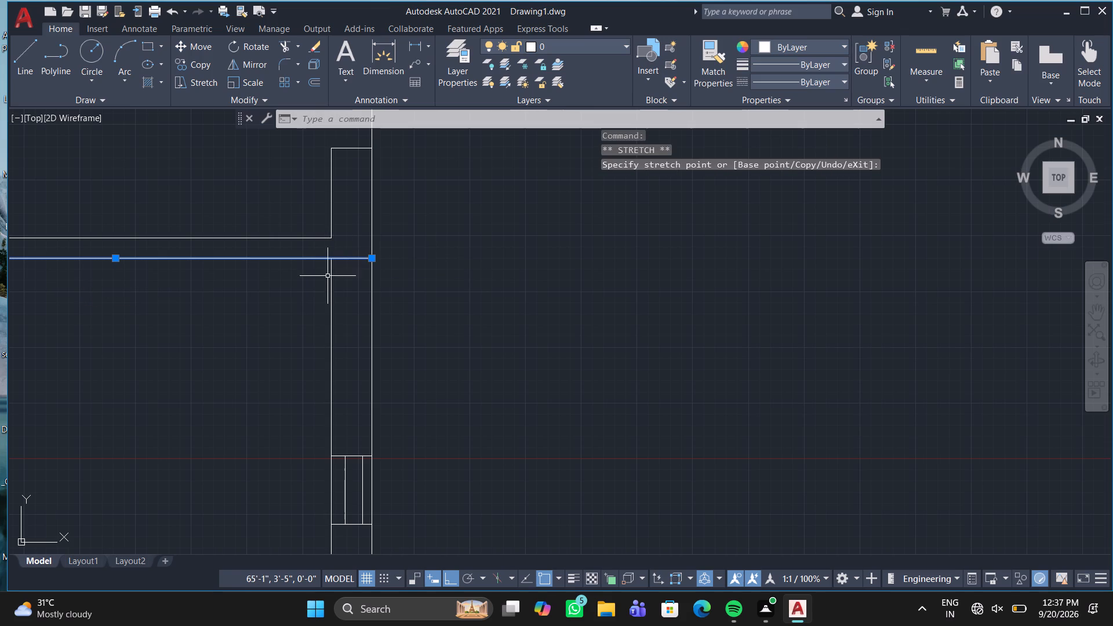
key("Escape")
Trim the exterior wall's inner face between the room's top wall line and the top of the small four-line opening.
type("tr")
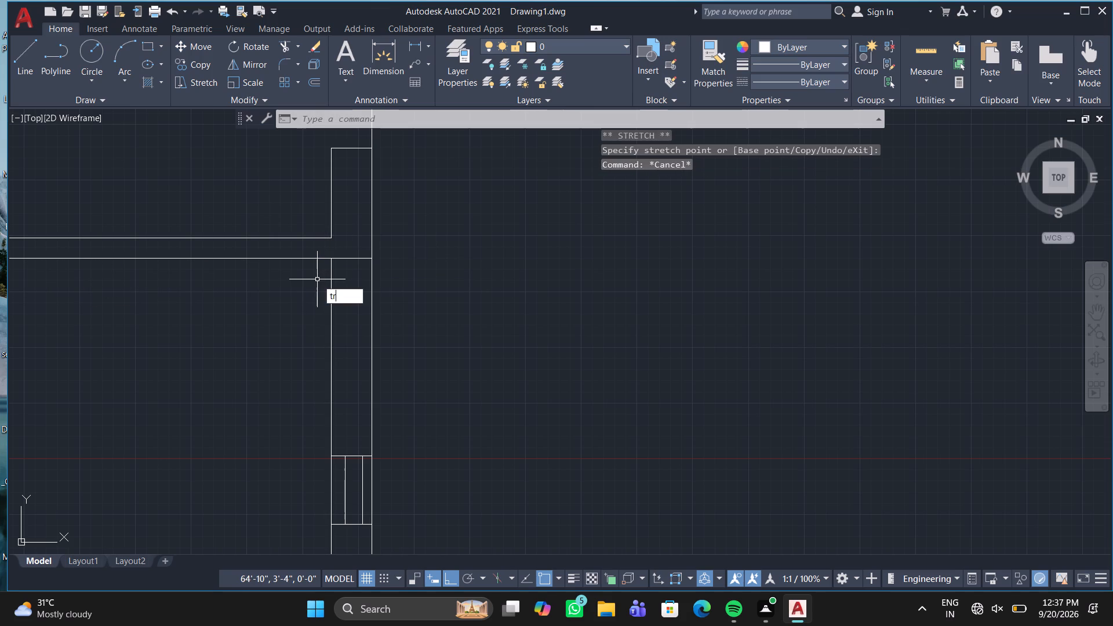
key("Return")
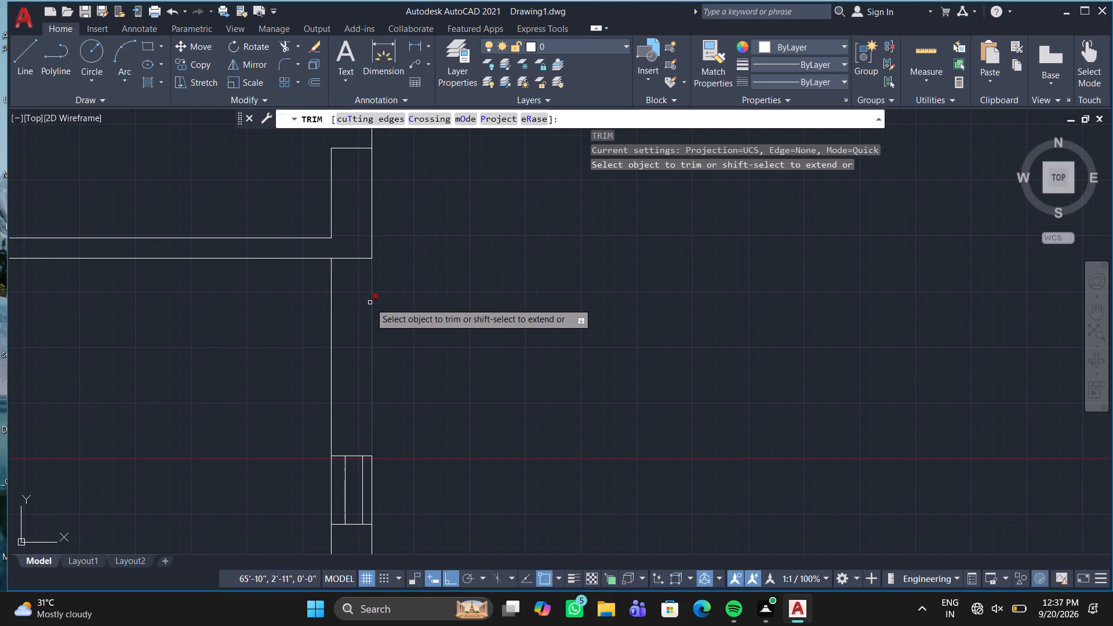
left_click_drag(346, 311, 310, 327)
key("Escape")
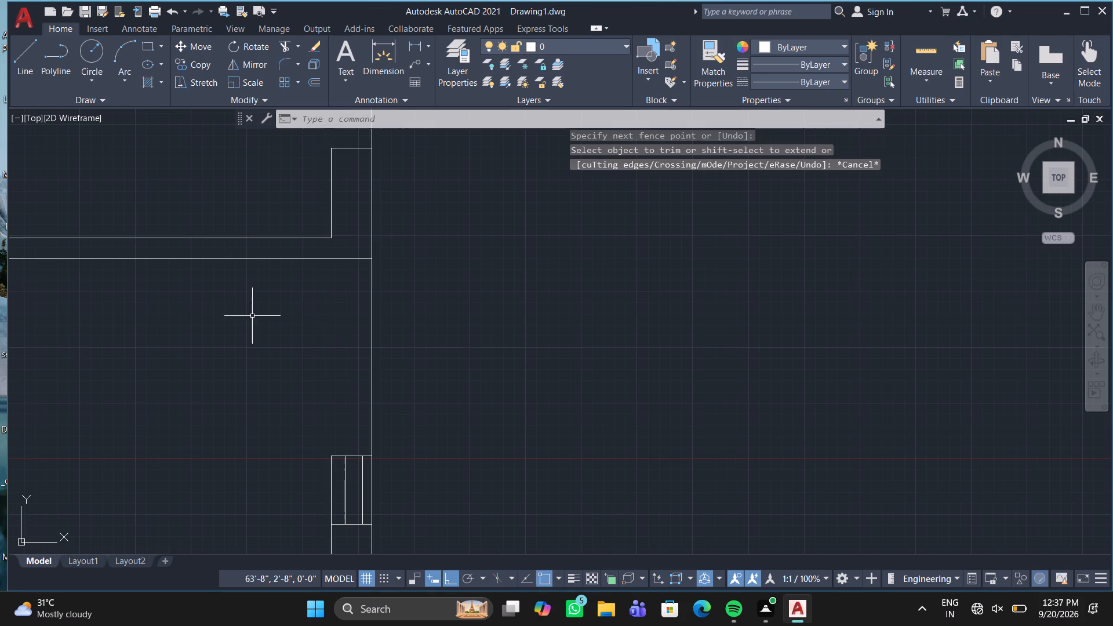
scroll(253, 309, "down", 2)
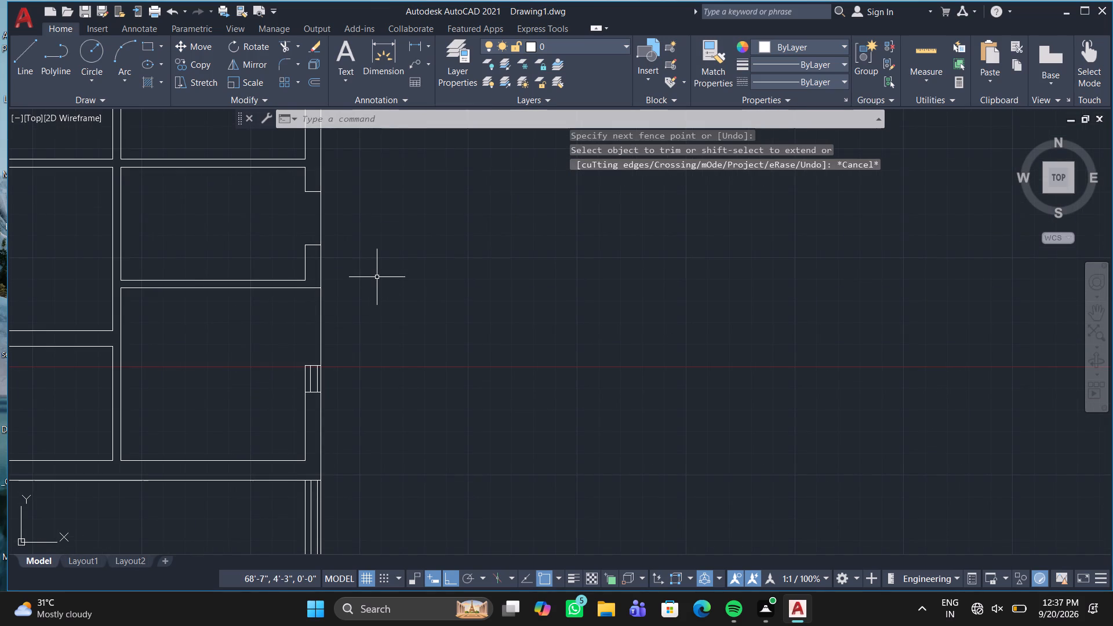
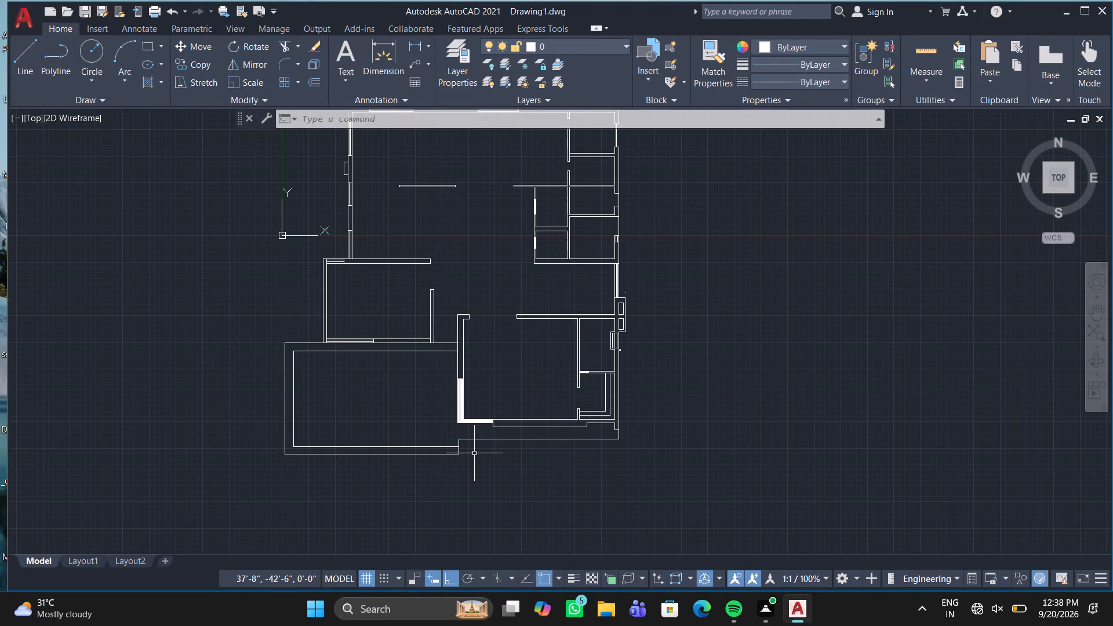
Examine the plan's lower walls and the left exterior wall around its small rectangular projection.
scroll(474, 453, "up", 2)
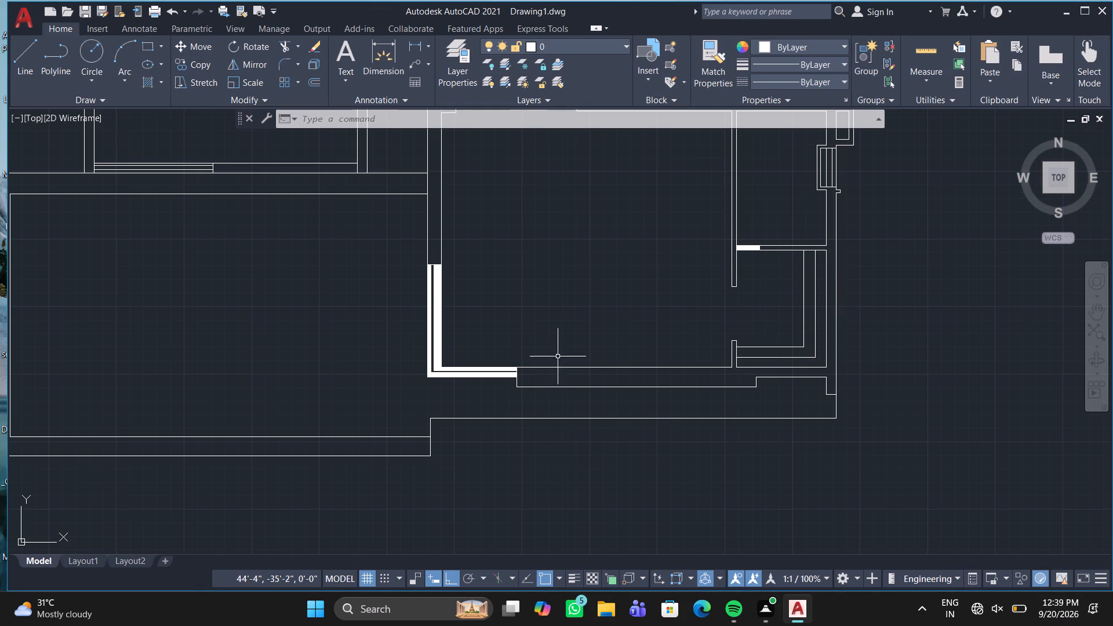
scroll(566, 340, "down", 1)
middle_click_drag(566, 340, 641, 600)
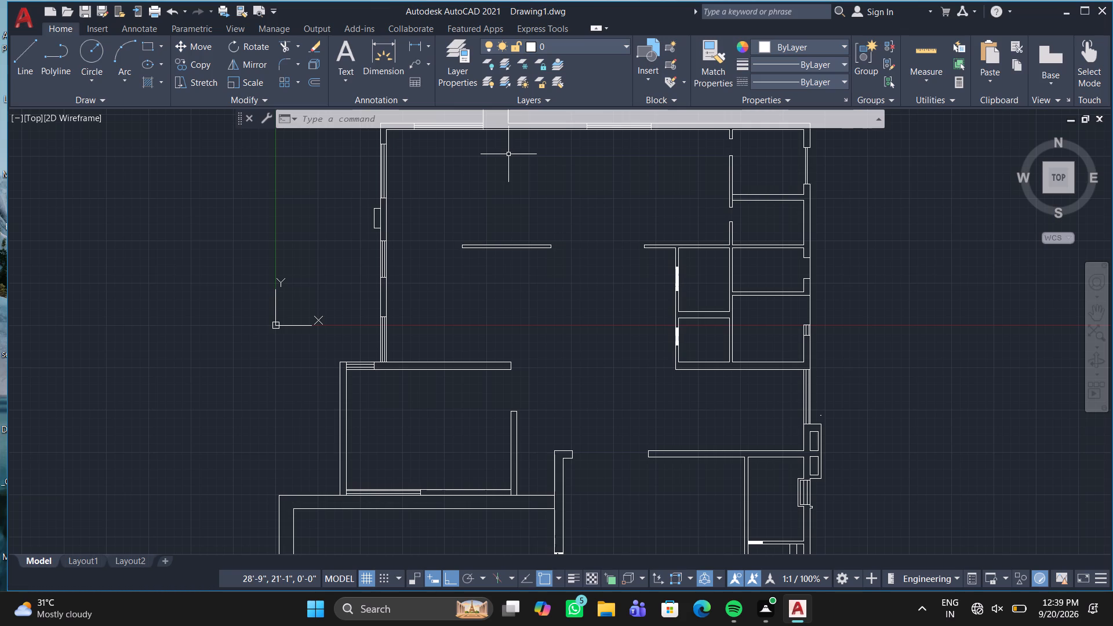
scroll(272, 221, "up", 1)
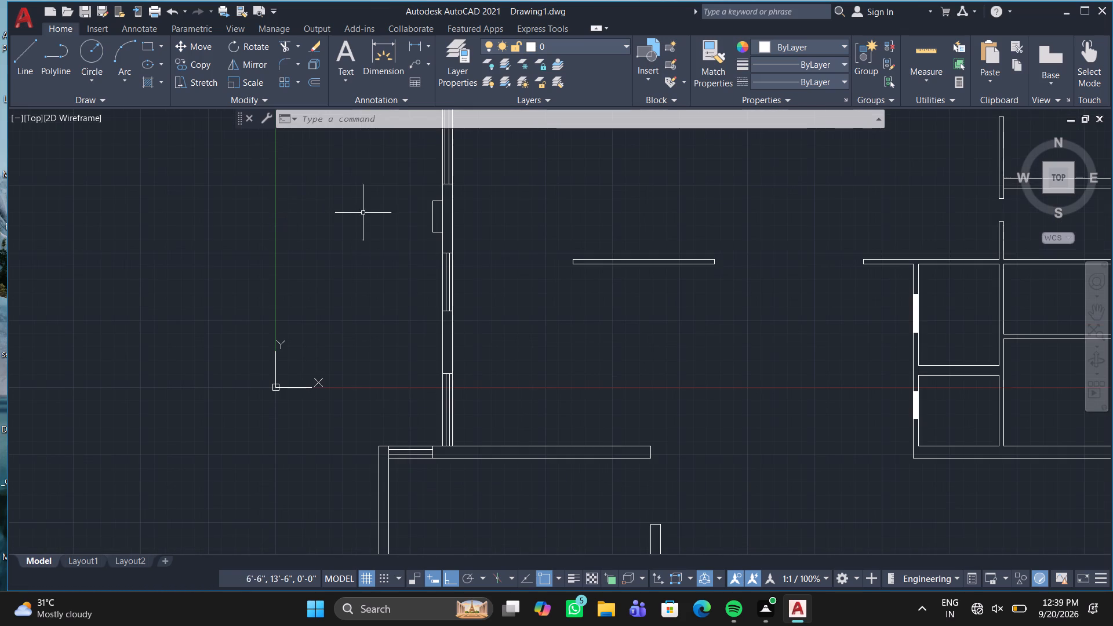
scroll(449, 191, "up", 4)
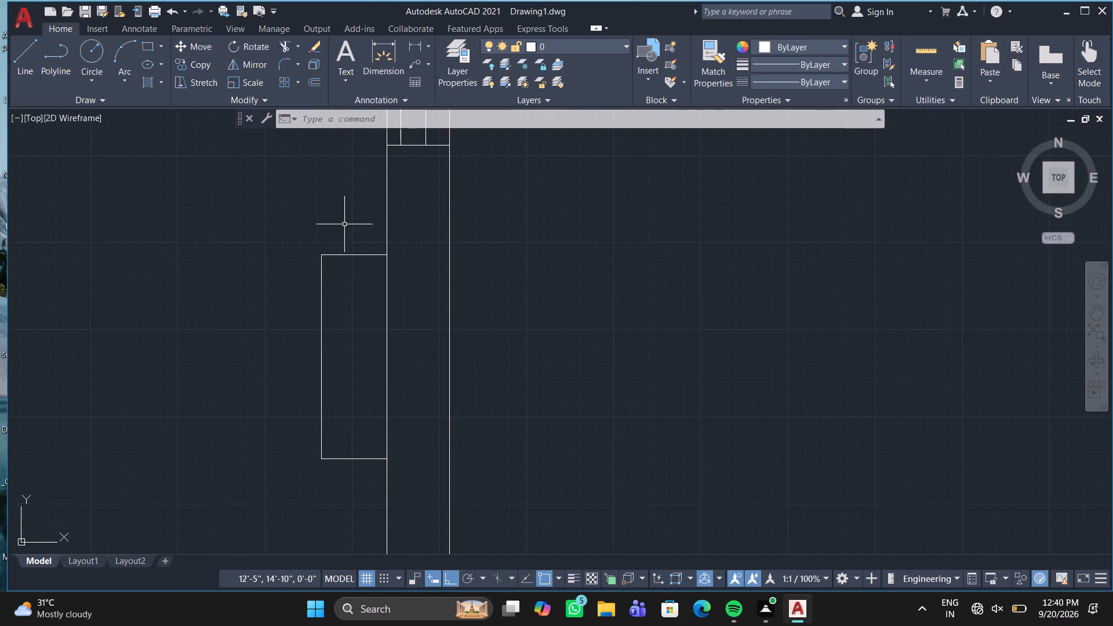
left_click(387, 206)
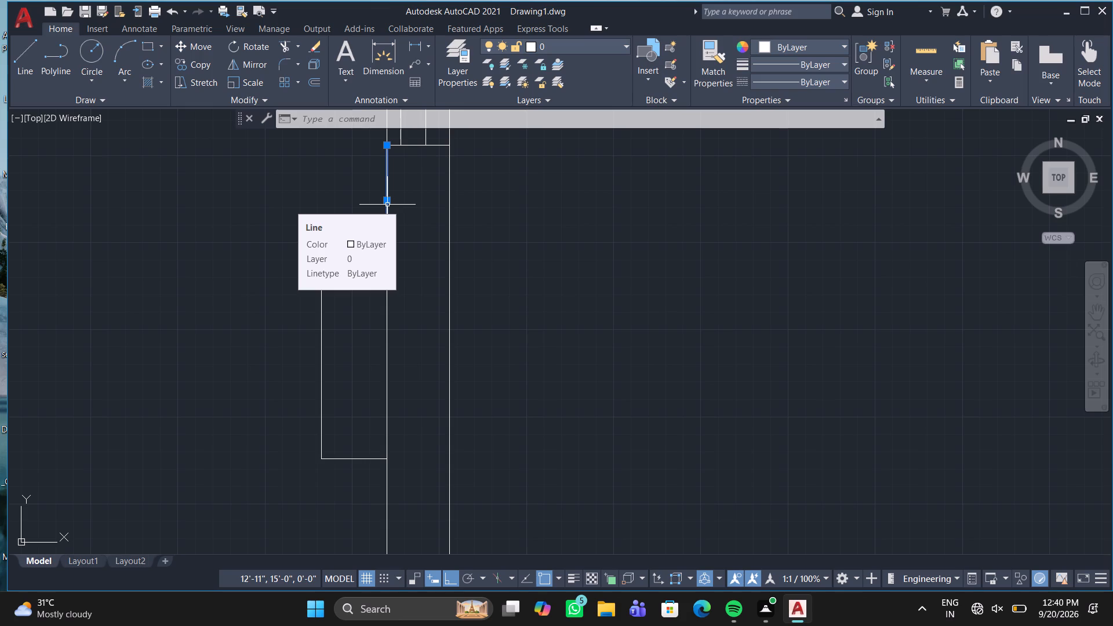
key("Escape")
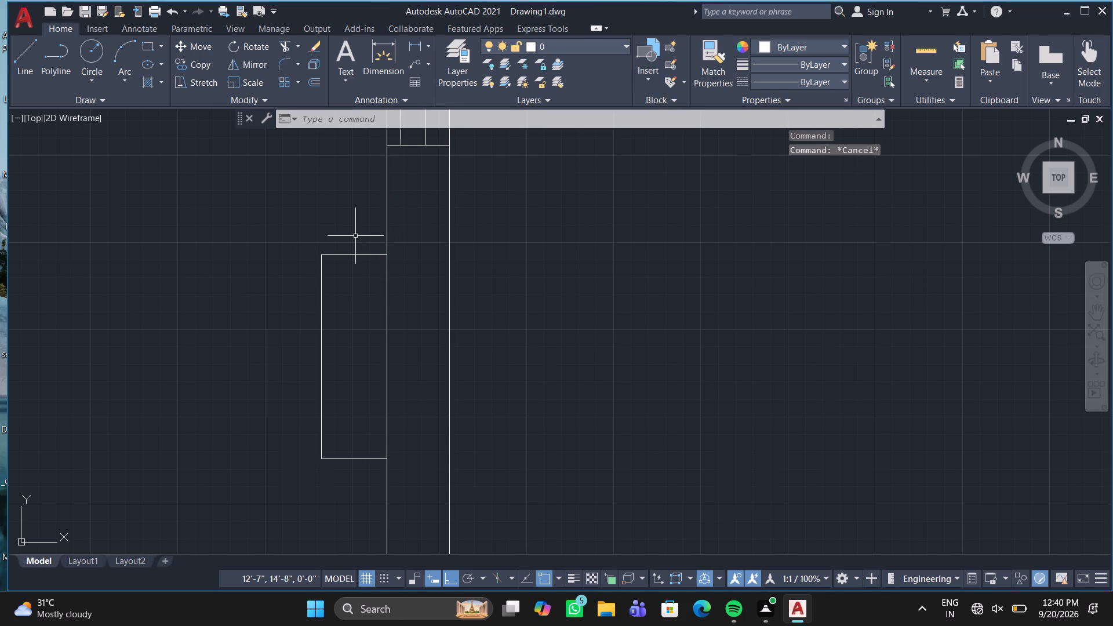
Add multiline text reading BED ROOM in a box about 49' wide above the plan's top exterior wall.
scroll(385, 276, "down", 3)
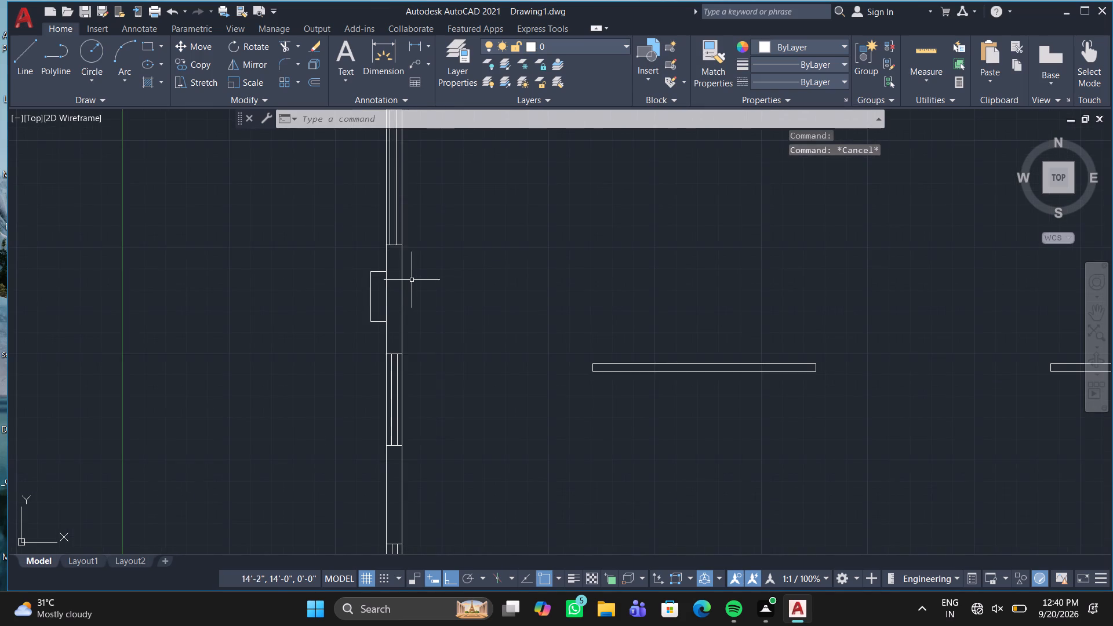
scroll(416, 280, "down", 2)
middle_click_drag(405, 279, 150, 372)
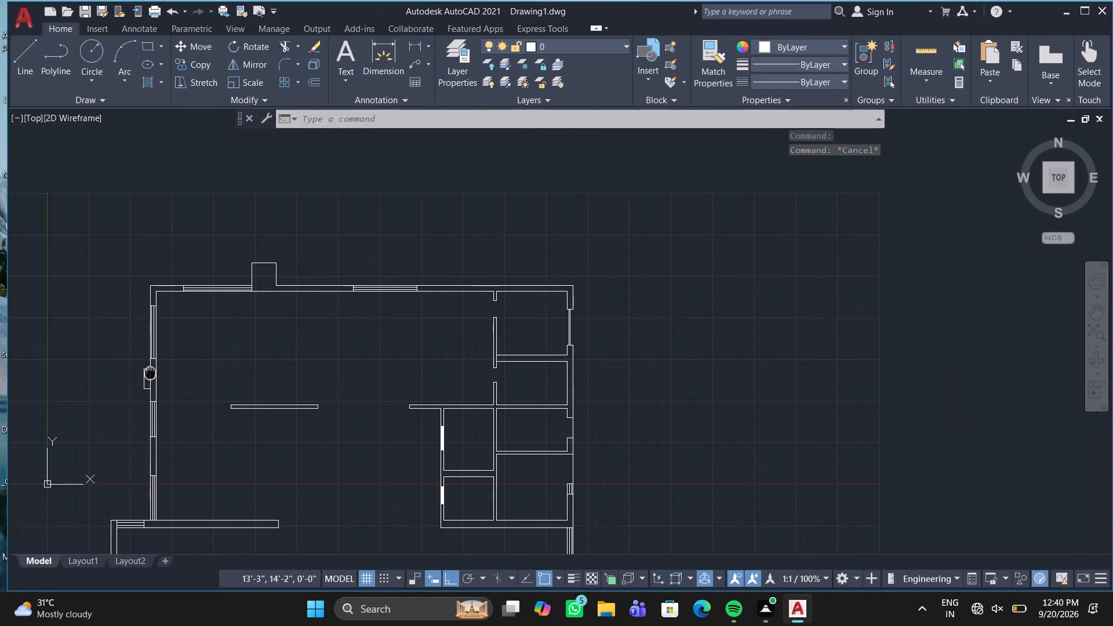
middle_click_drag(150, 372, 143, 358)
scroll(143, 358, "up", 1)
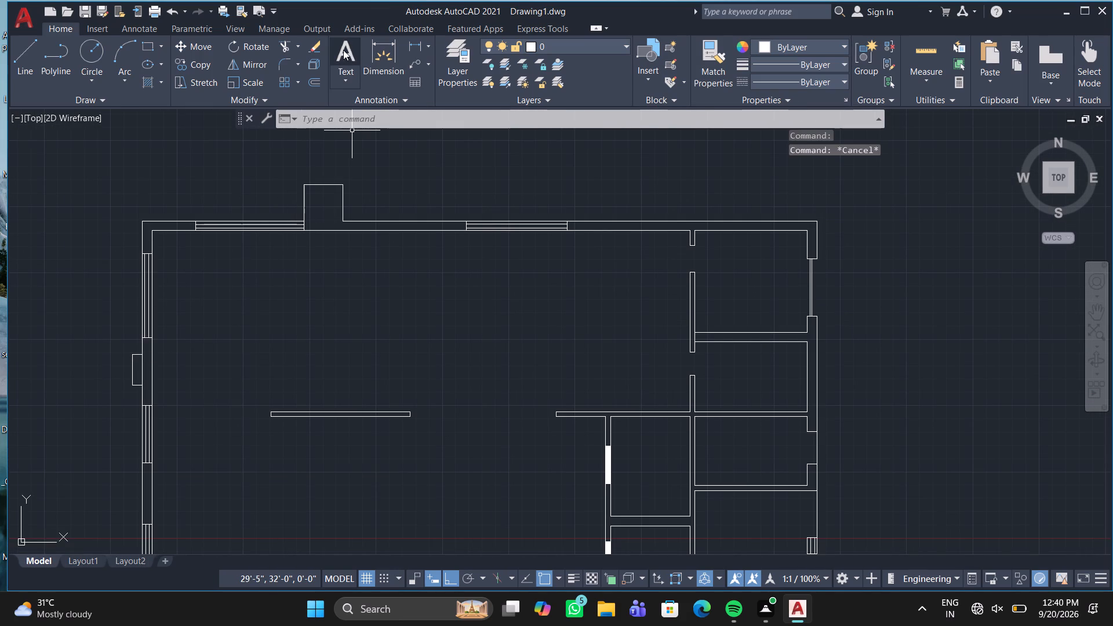
left_click(343, 50)
middle_click_drag(383, 186, 375, 265)
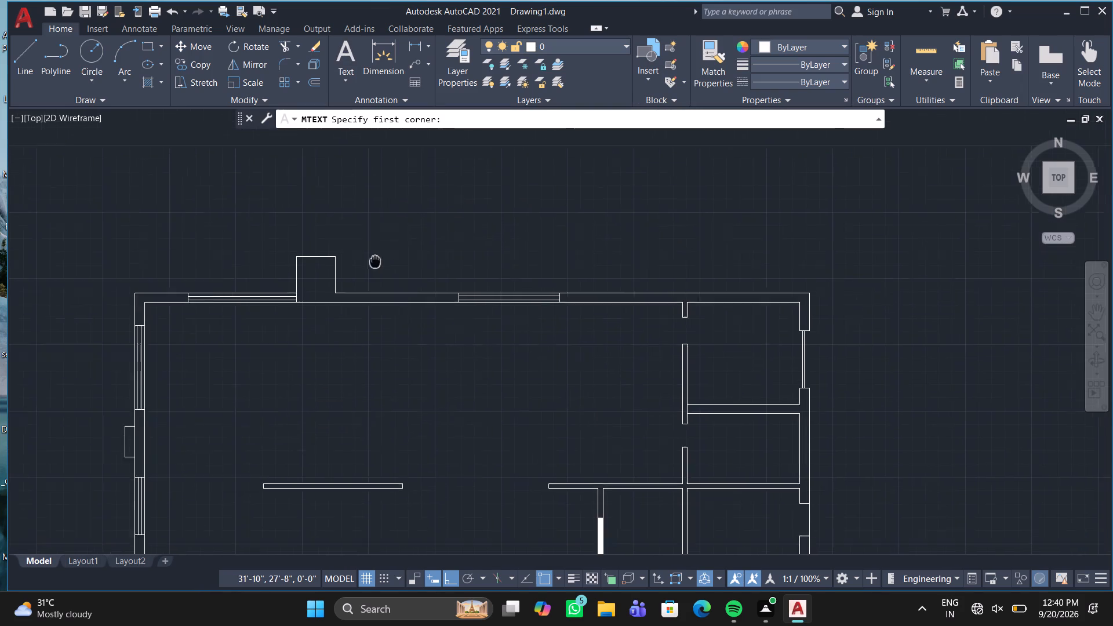
middle_click_drag(375, 265, 371, 280)
left_click(180, 201)
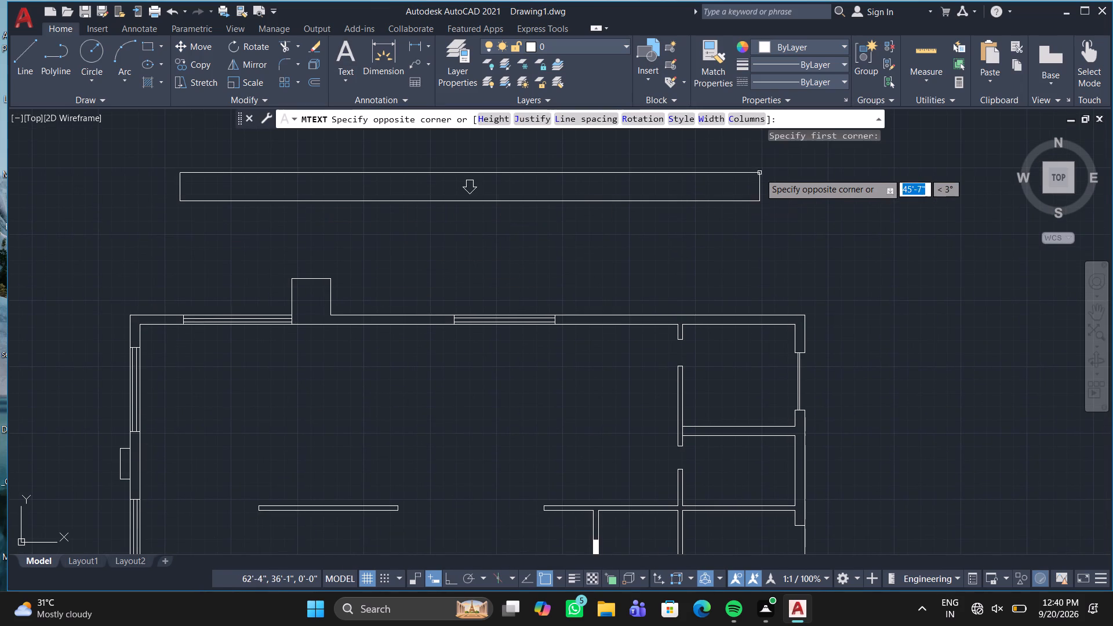
double_click(805, 221)
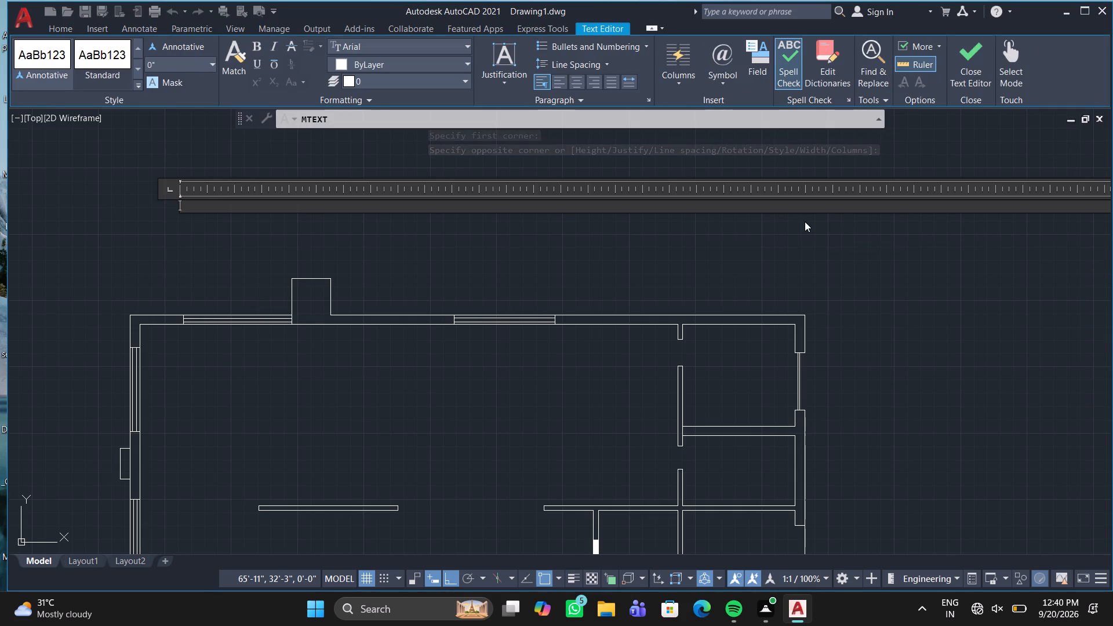
key("b")
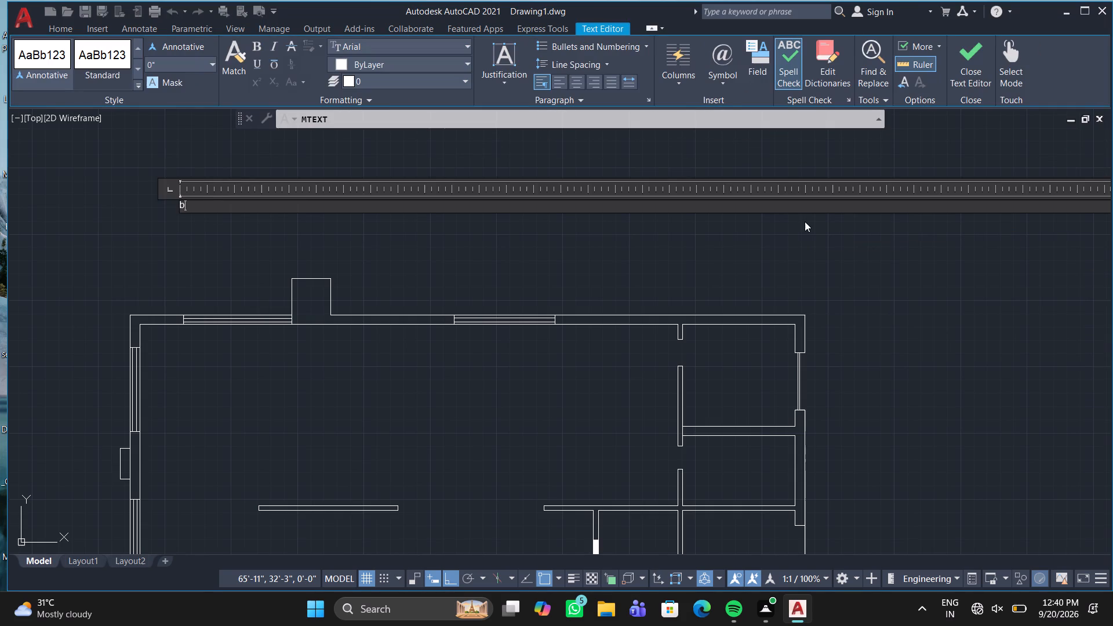
key("BackSpace")
type("BED R")
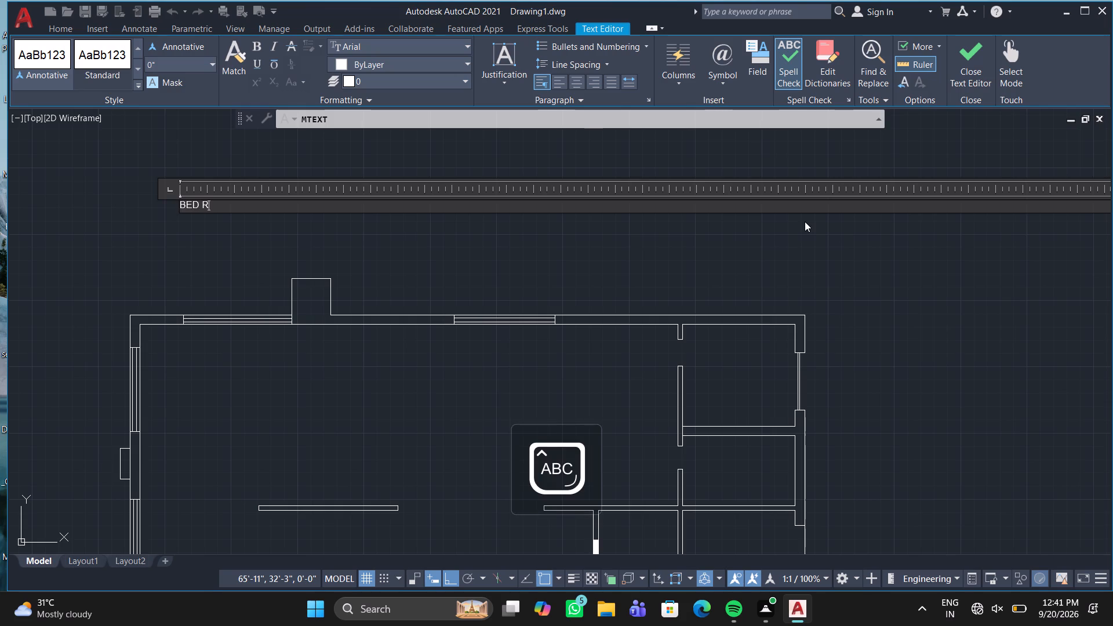
type("OOM")
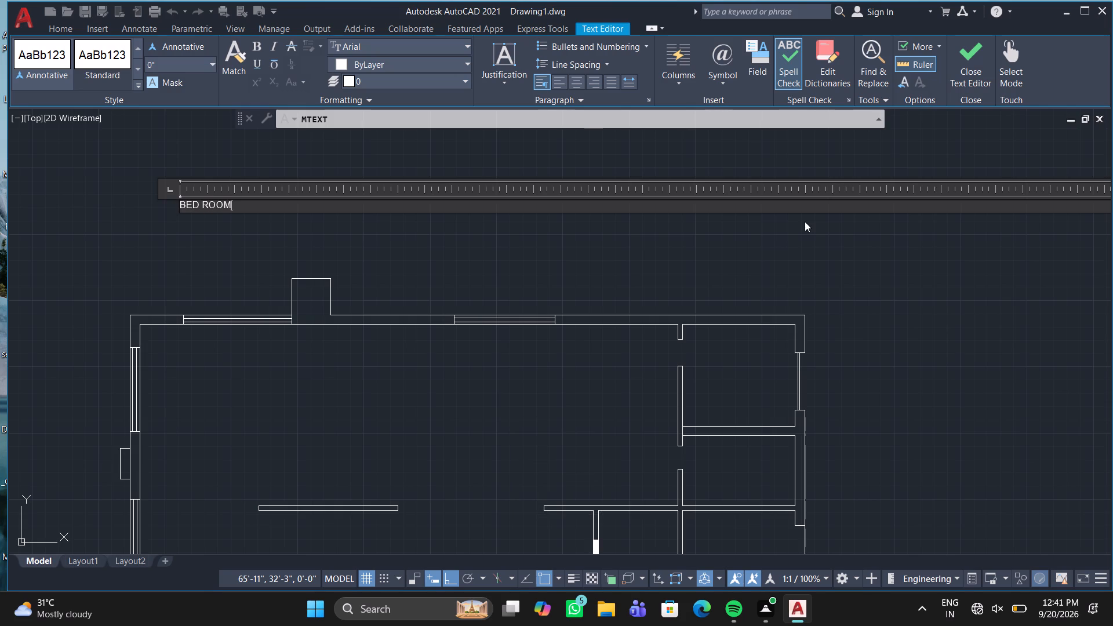
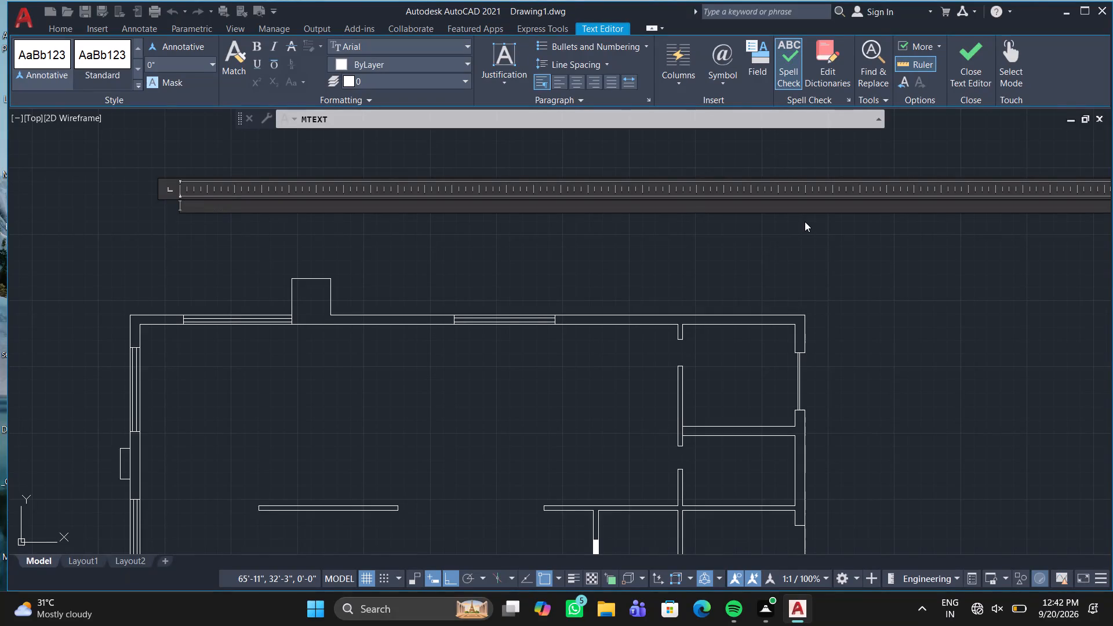
Fill the text box above the plan with LIVING ROOM and 20'4"X14'0" on the second line, keeping the text.
type("LIVING ROOM")
key("Return")
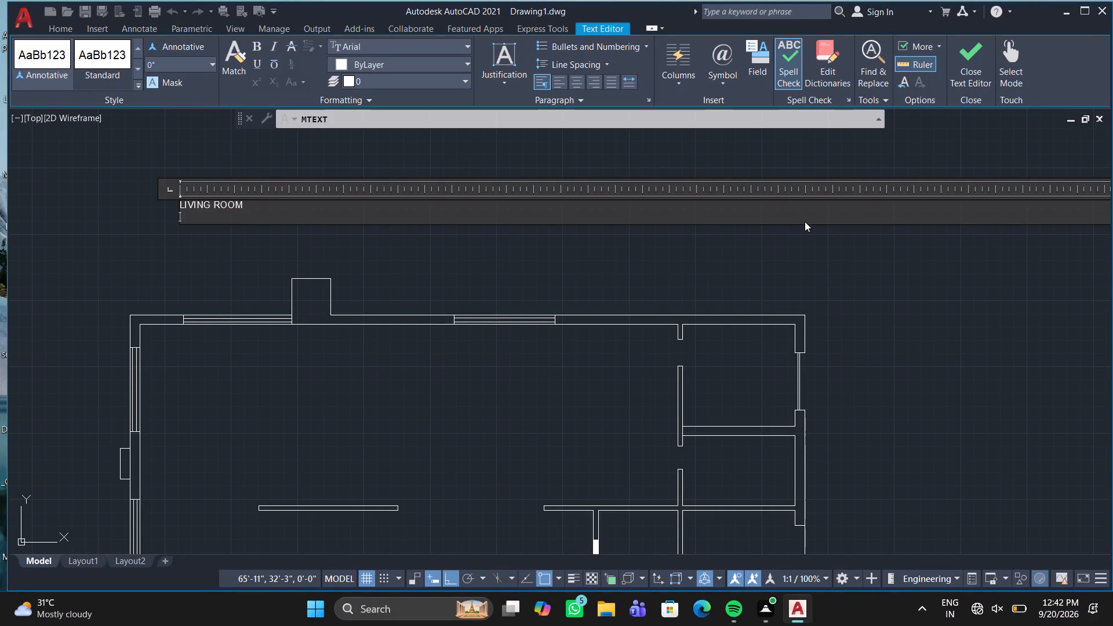
key("2")
type("0'4X")
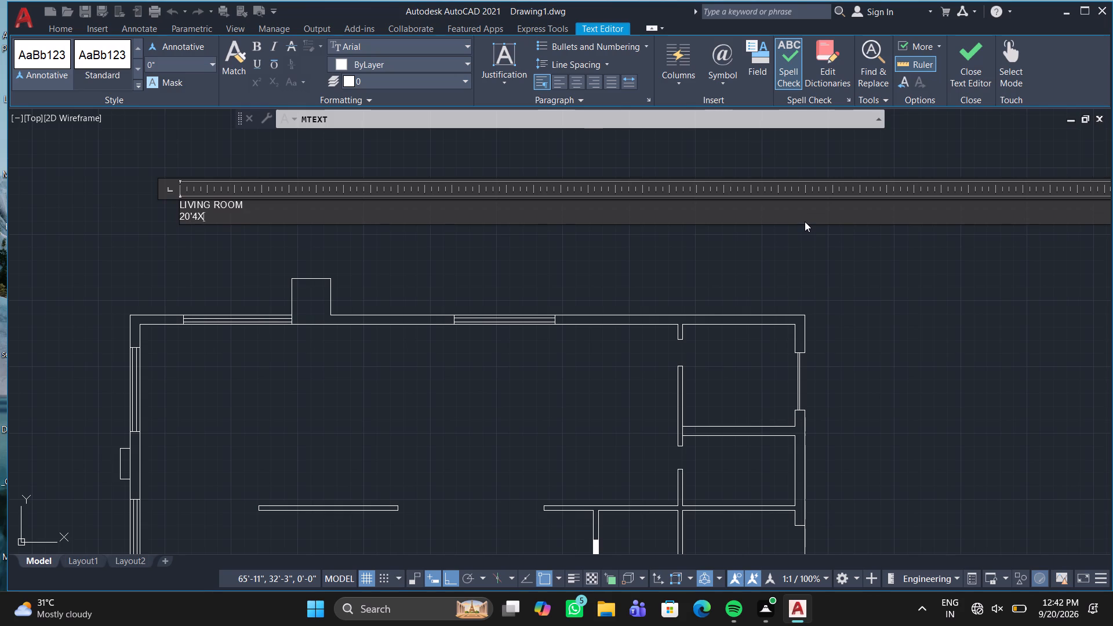
key("BackSpace")
type("\"X")
type("14")
key("apostrophe")
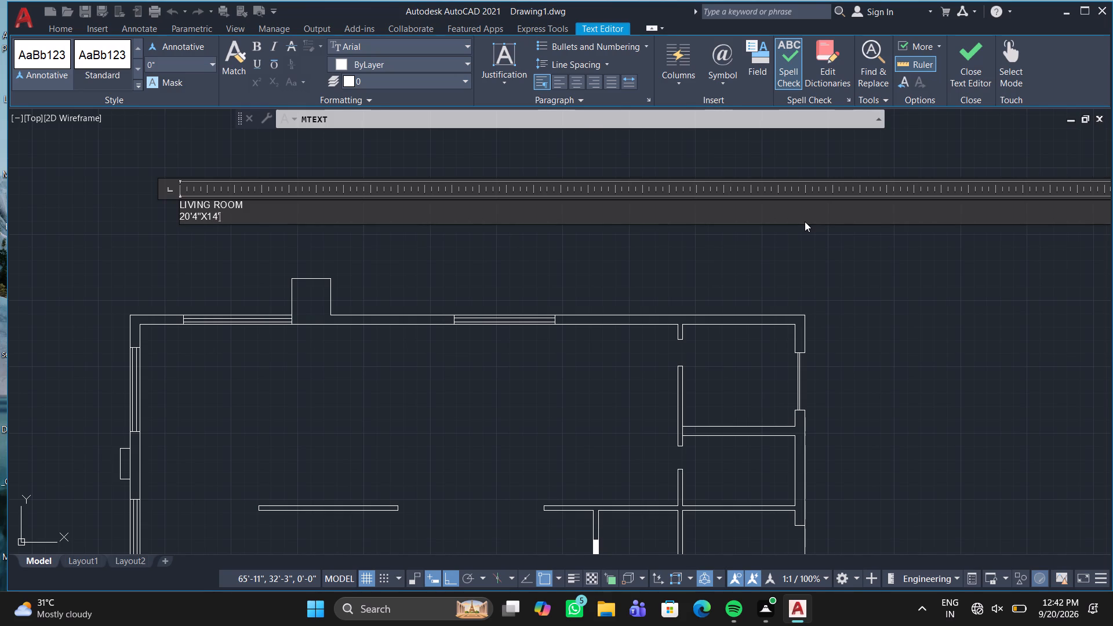
key("0")
key("shift+quotedbl")
key("Escape")
key("Return")
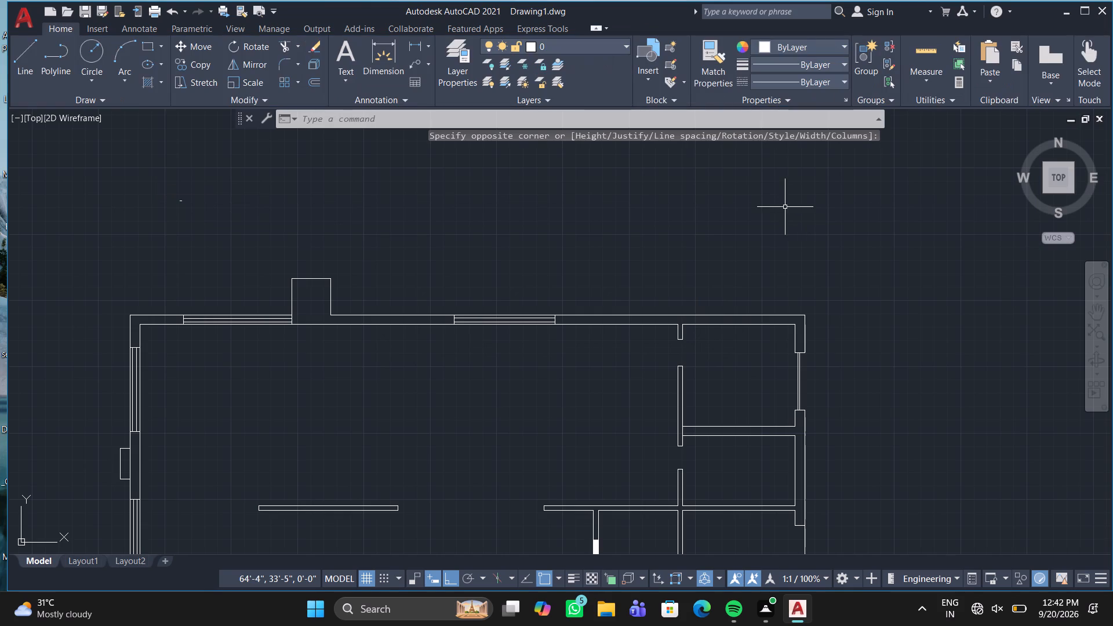
Set the text height of the LIVING ROOM label above the plan to 4".
left_click(114, 161)
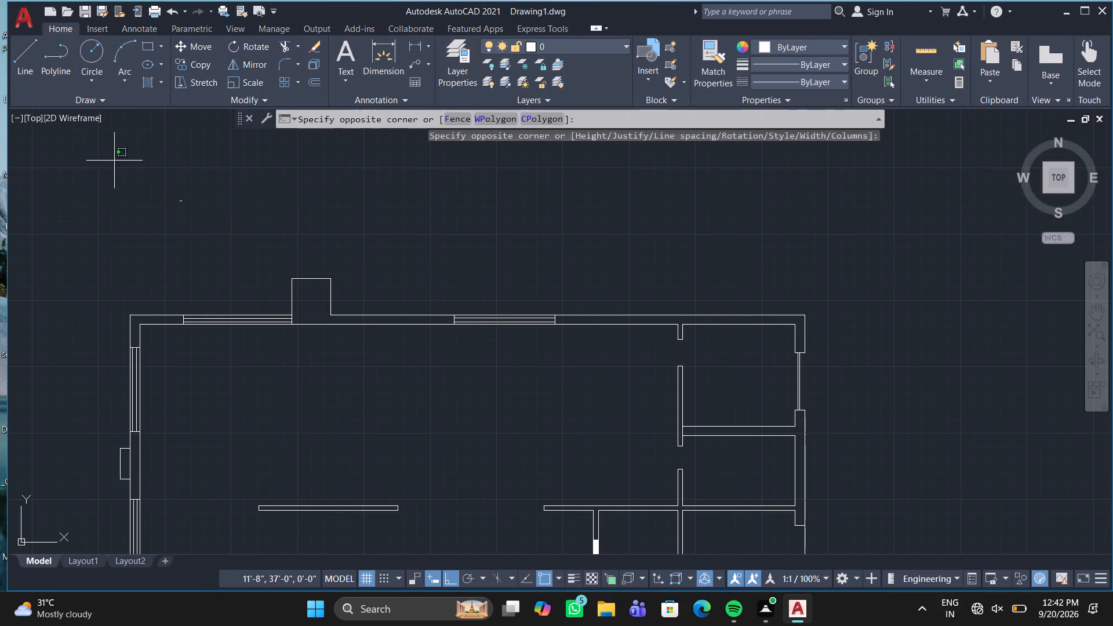
left_click(248, 231)
right_click(249, 229)
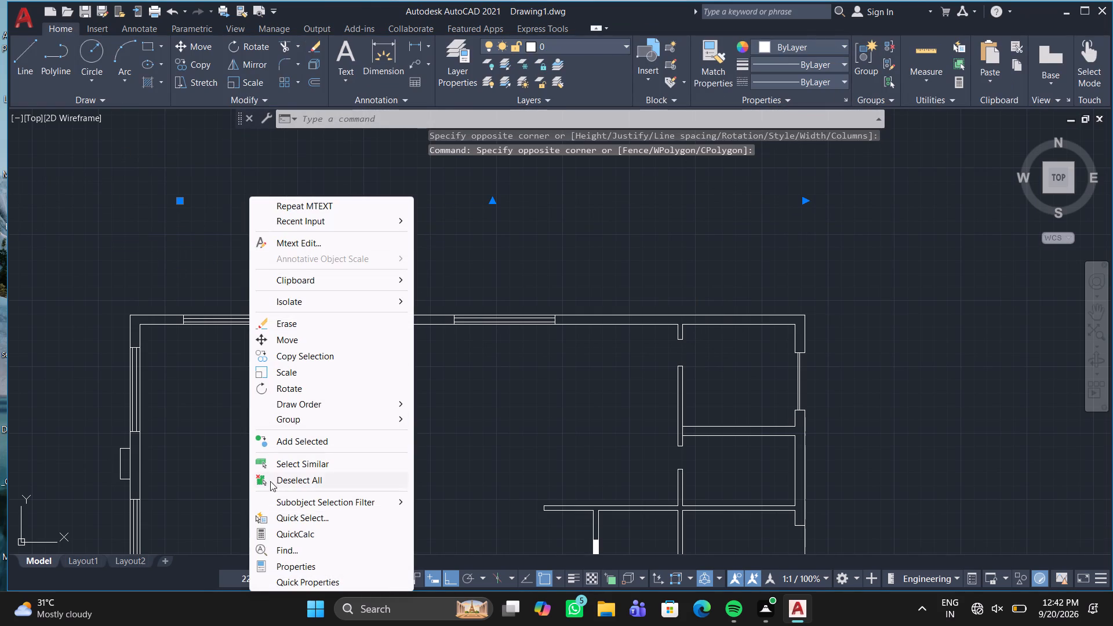
left_click(286, 563)
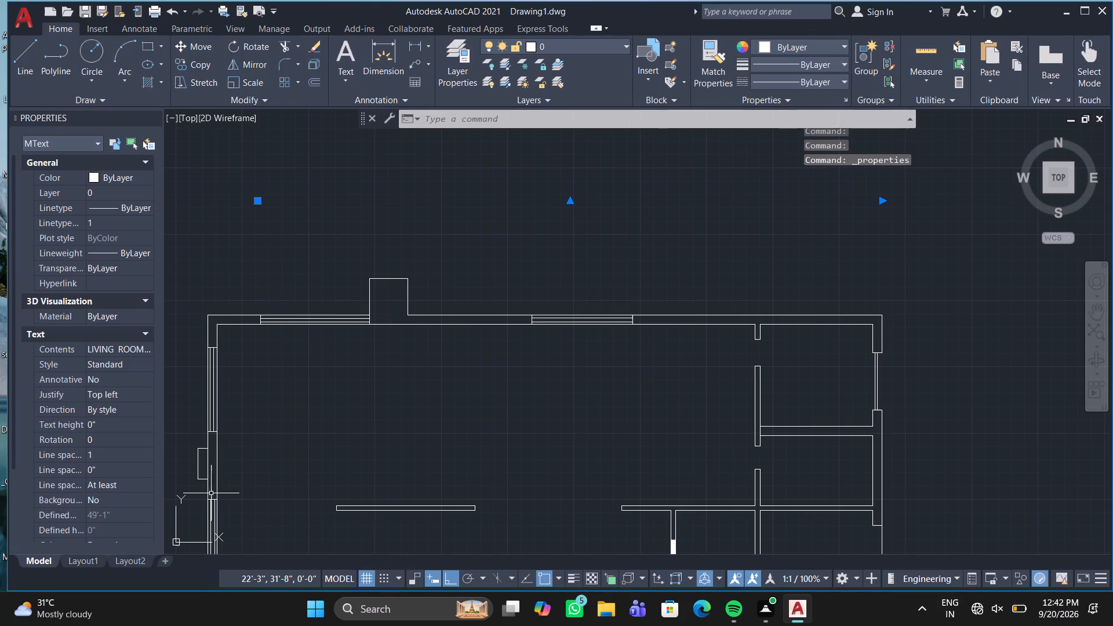
left_click(106, 422)
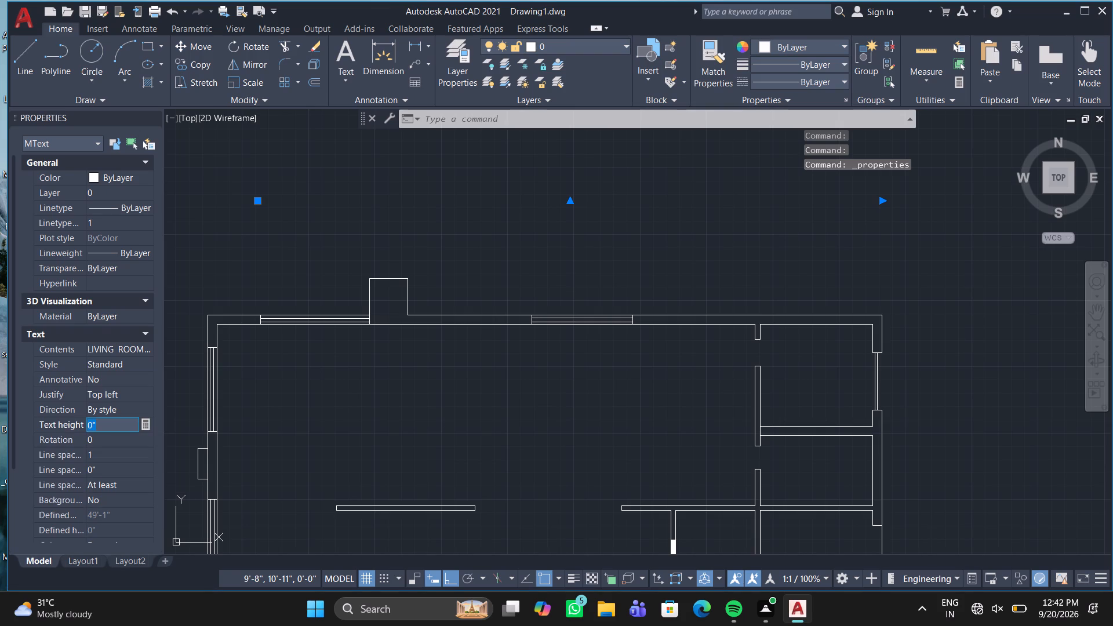
key("BackSpace")
key("4")
key("Escape")
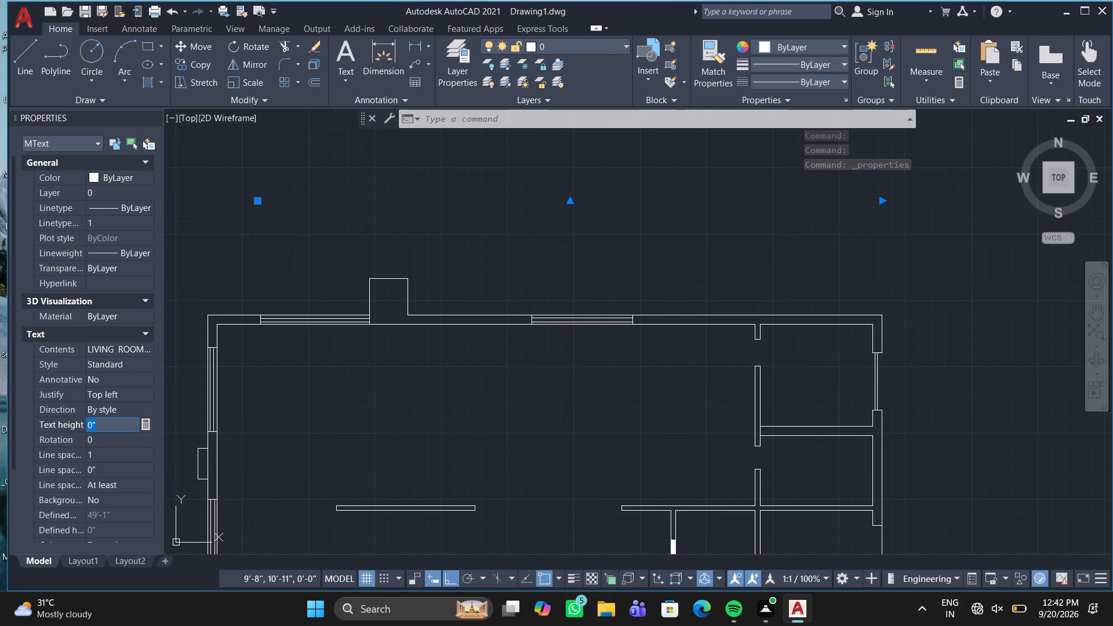
key("Return")
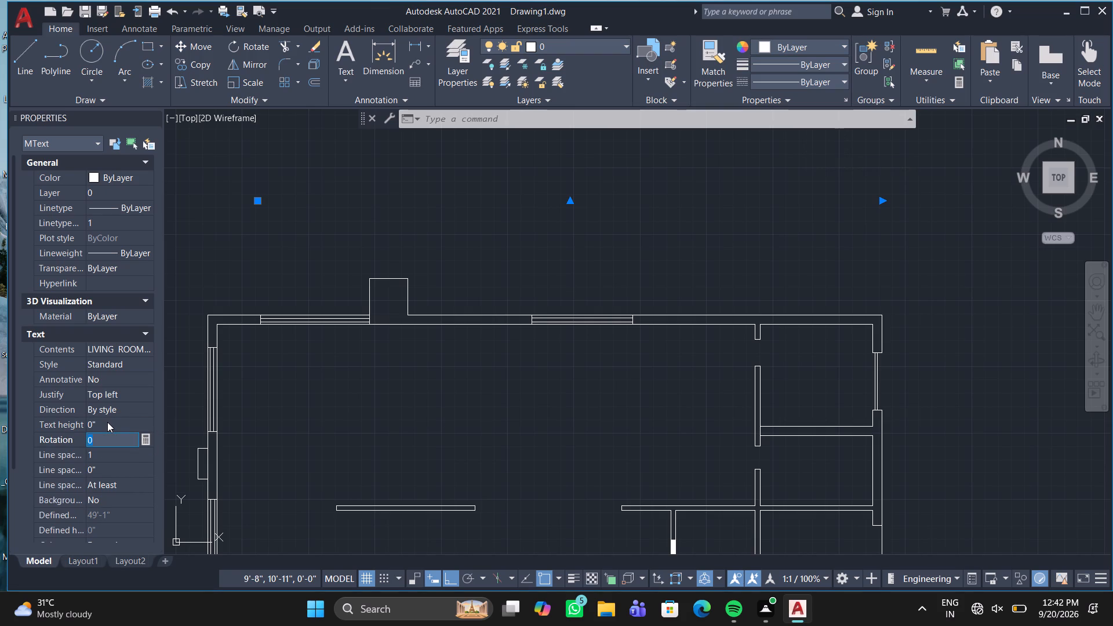
left_click(107, 422)
key("BackSpace")
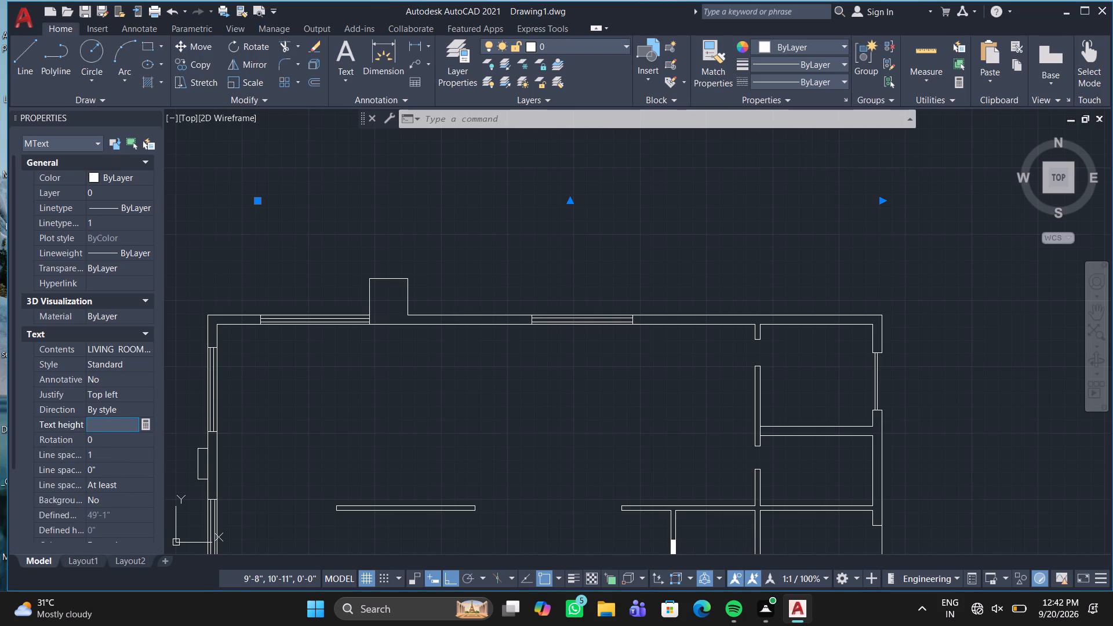
key("4")
key("Return")
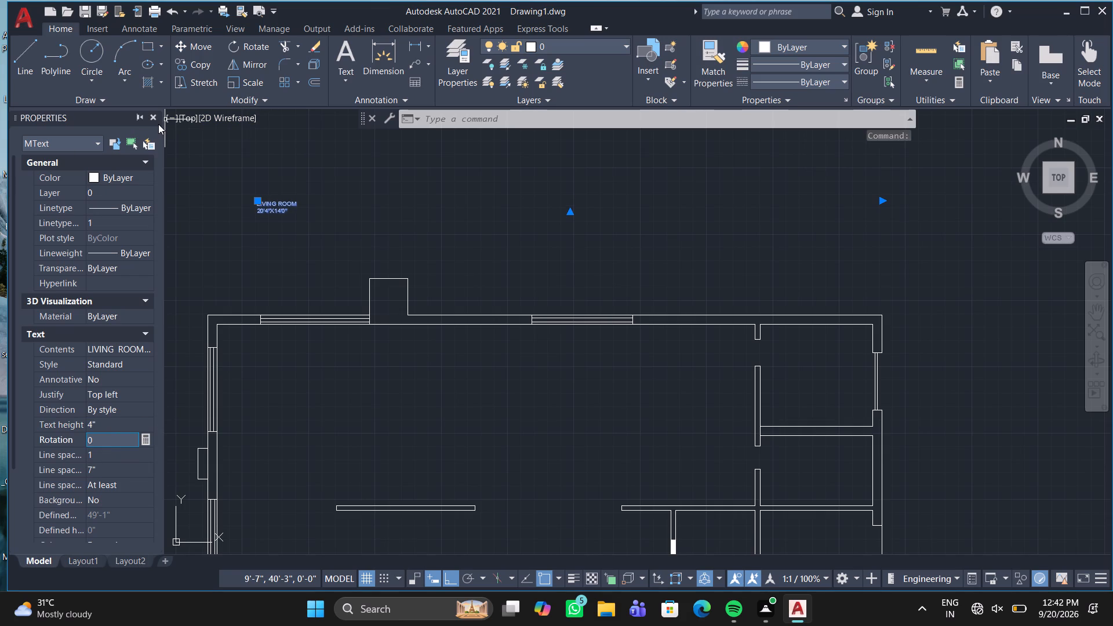
left_click(153, 120)
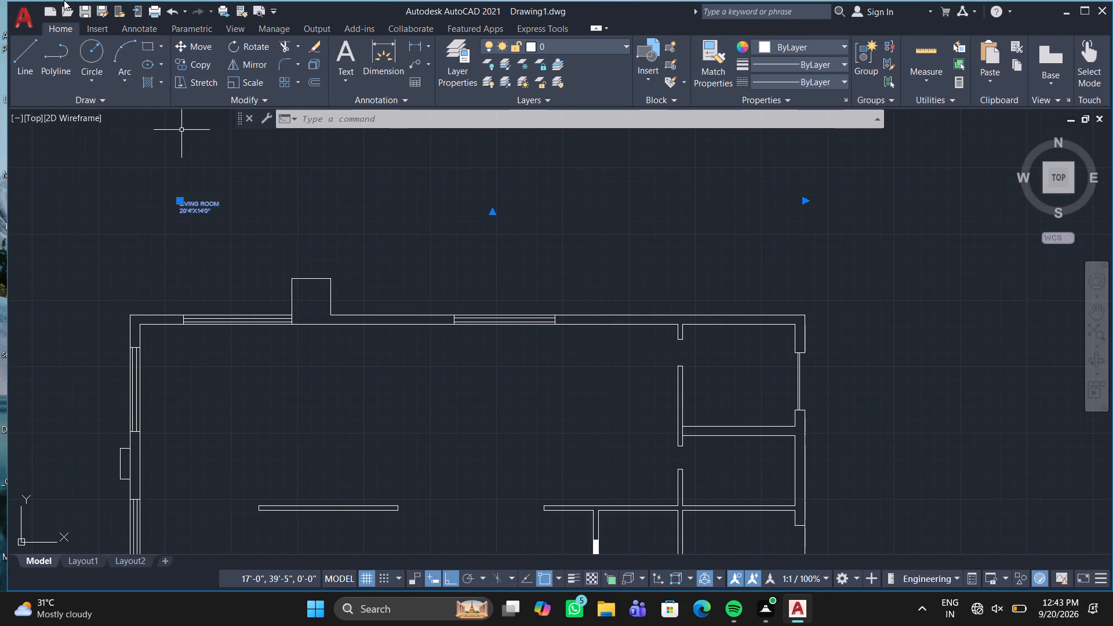
Copy the LIVING ROOM label, with grid and ortho off, into the large upper room and the two upper-right rooms.
left_click(188, 62)
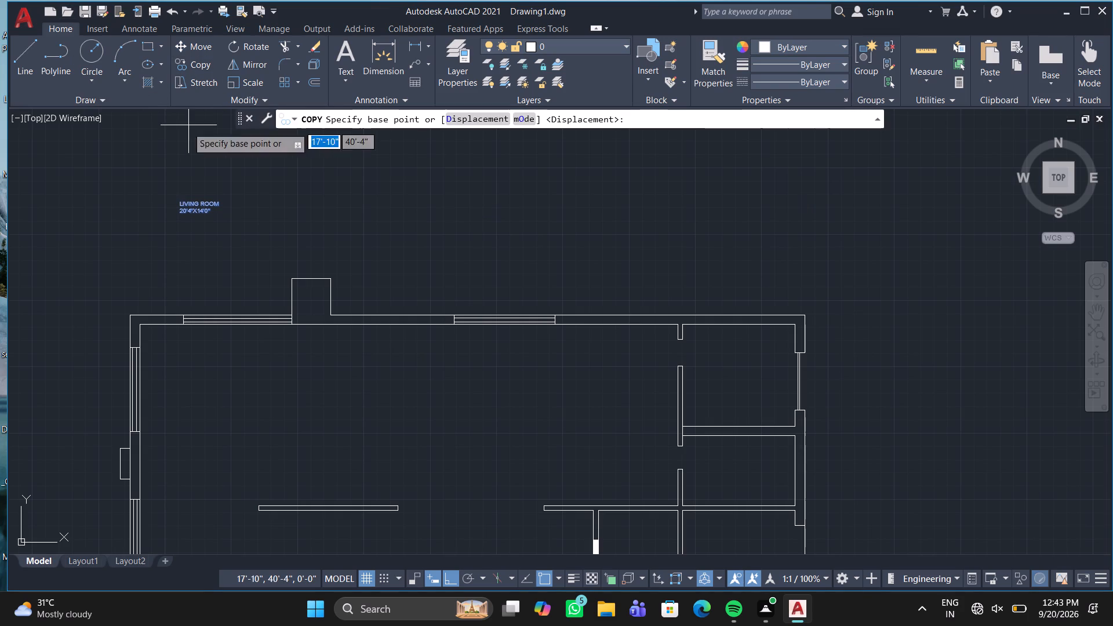
left_click(180, 203)
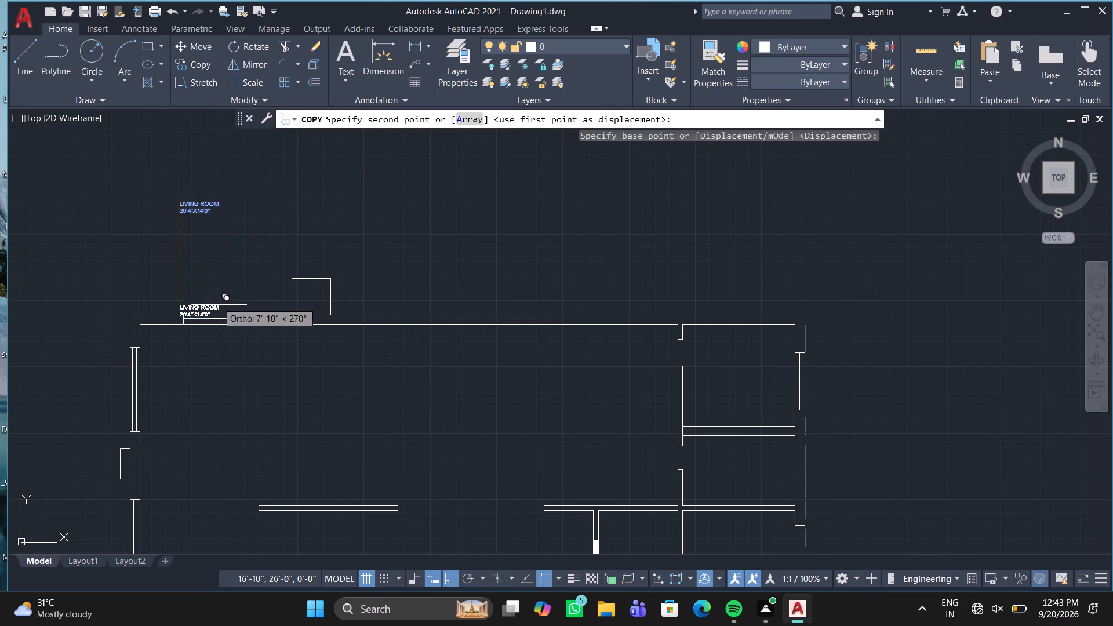
key("F8")
key("F7")
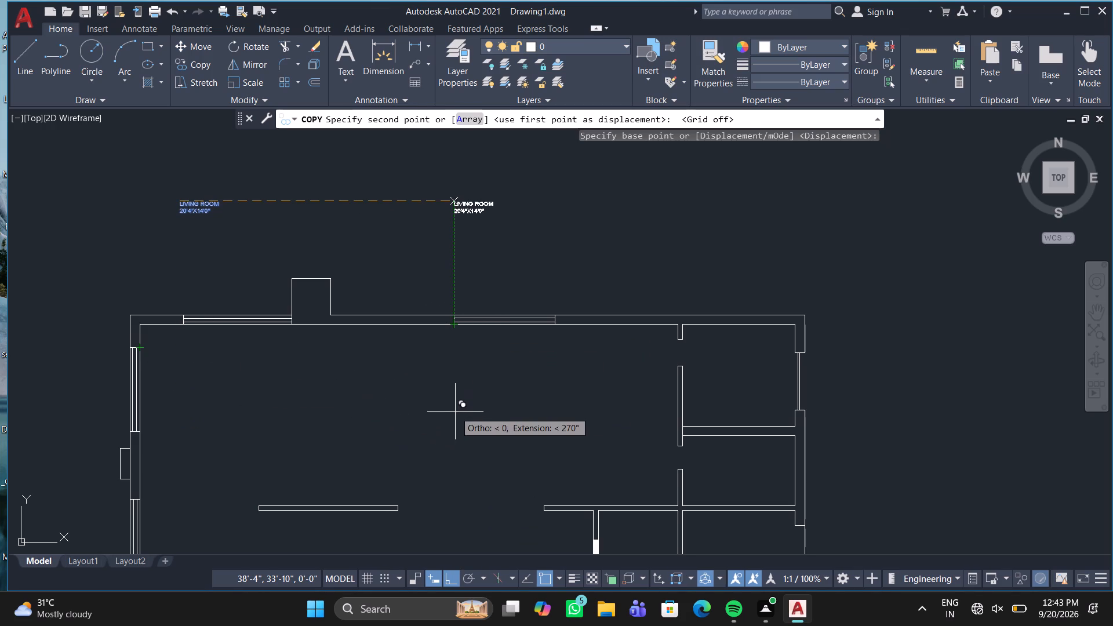
key("F8")
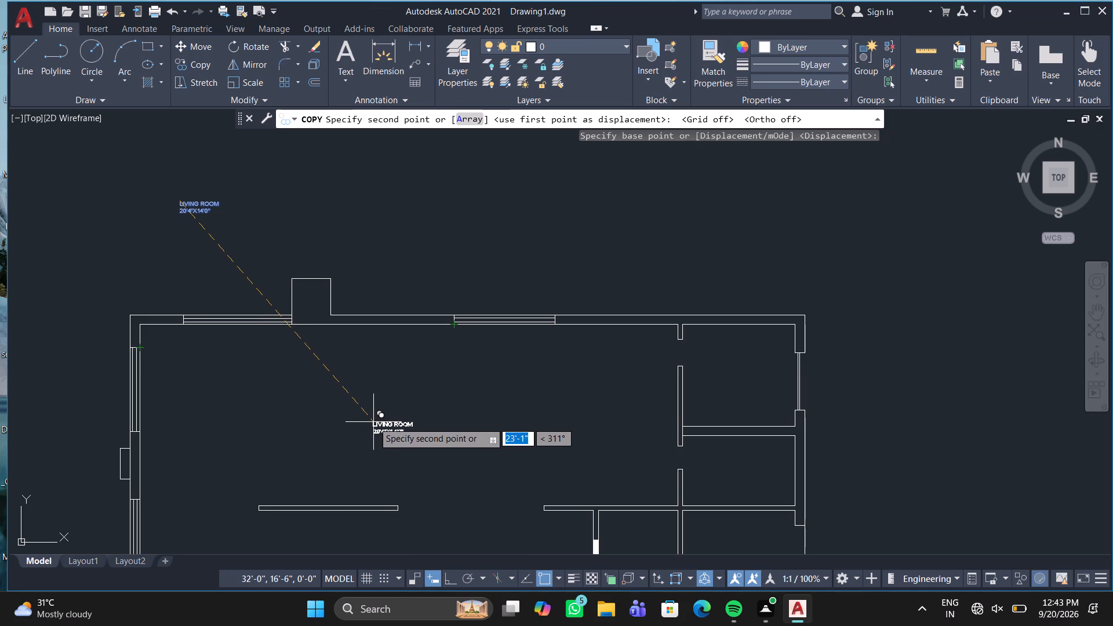
left_click(373, 422)
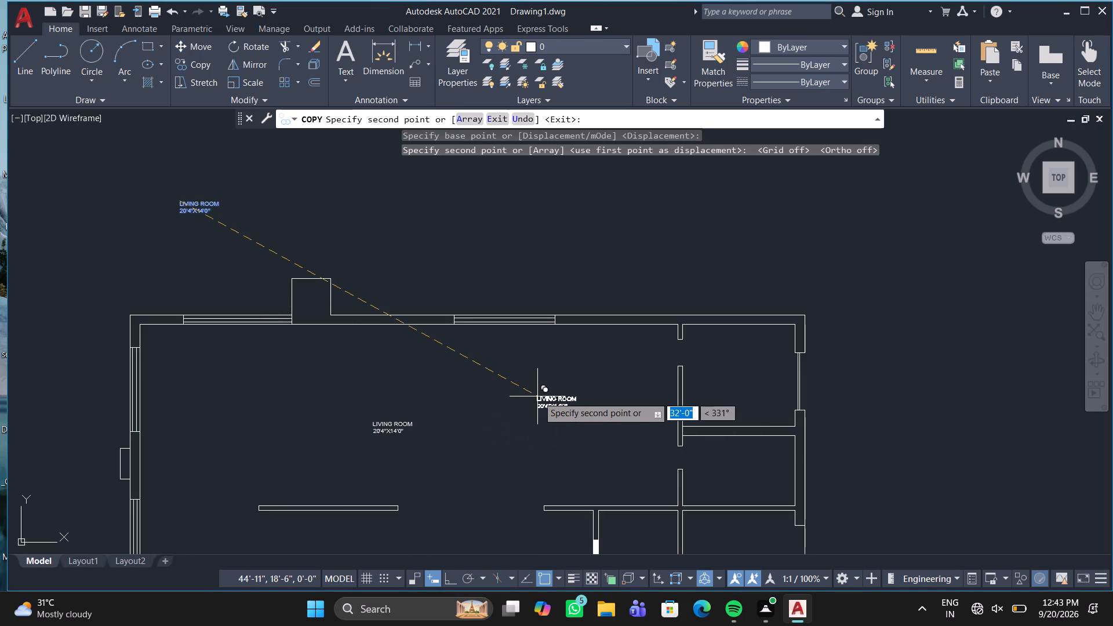
left_click(720, 377)
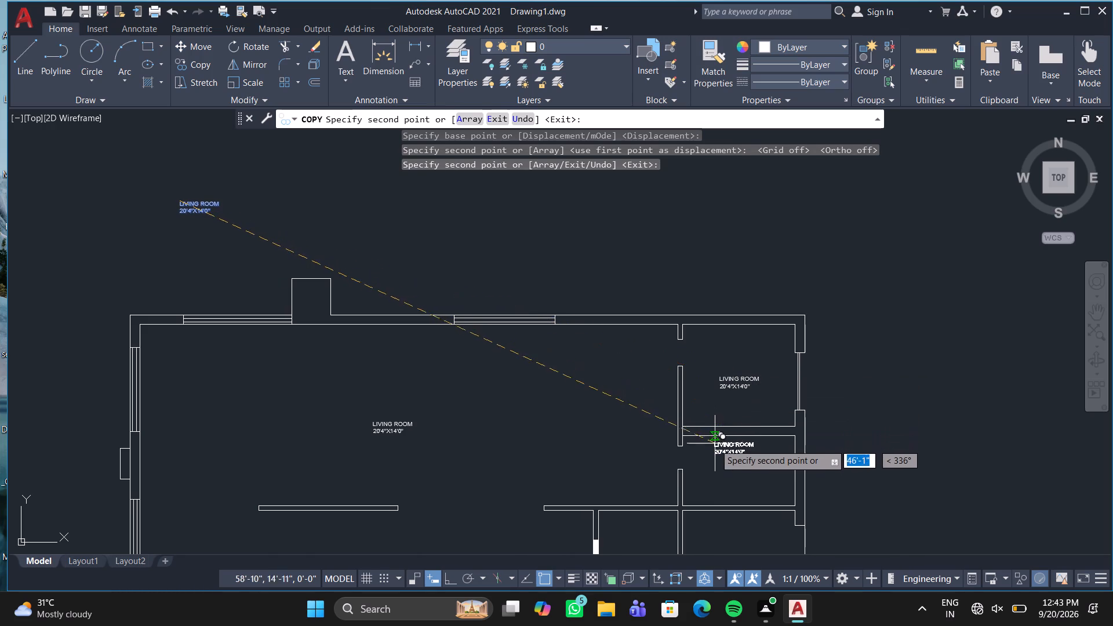
left_click(717, 460)
Place further label copies in the open area below the short partition, the two small inner rooms and the two adjoining right-hand rooms.
scroll(439, 450, "down", 1)
middle_click_drag(439, 450, 453, 307)
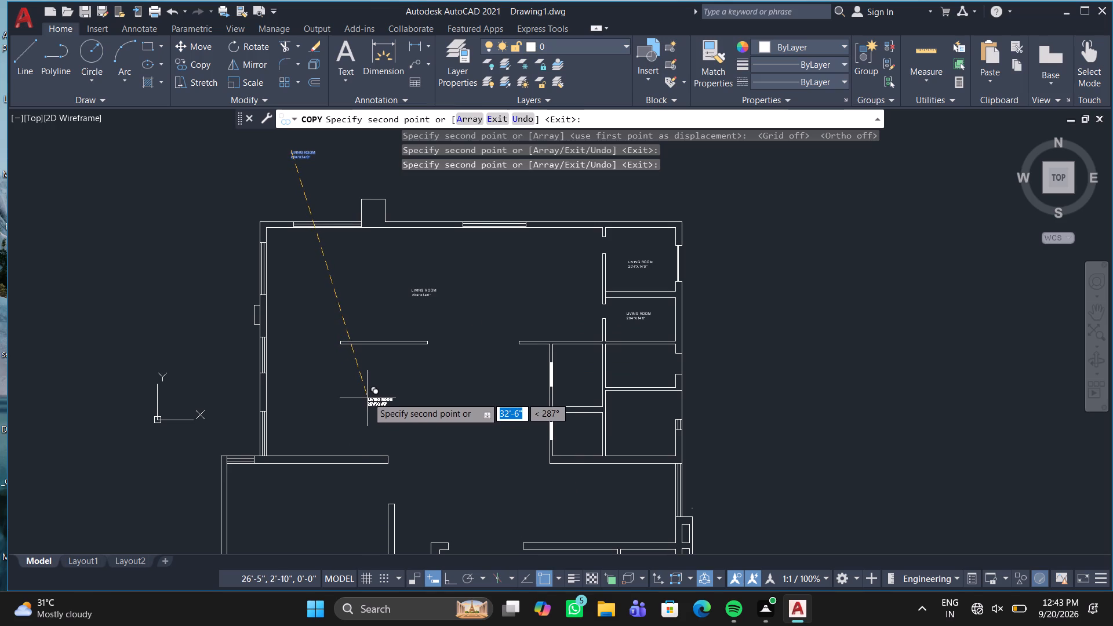
left_click(365, 381)
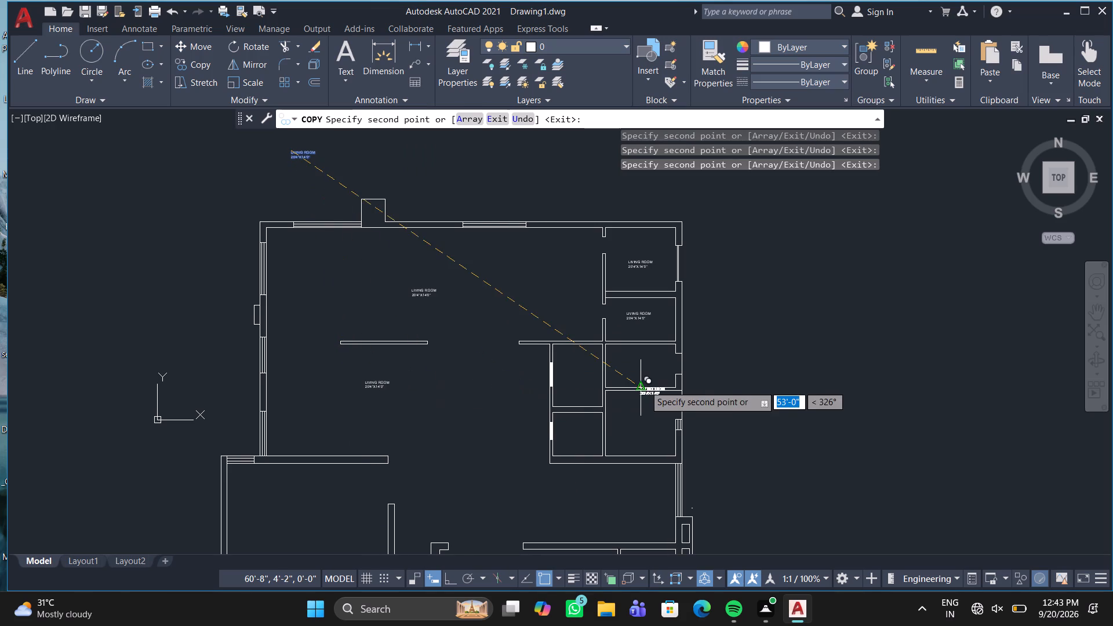
left_click(573, 373)
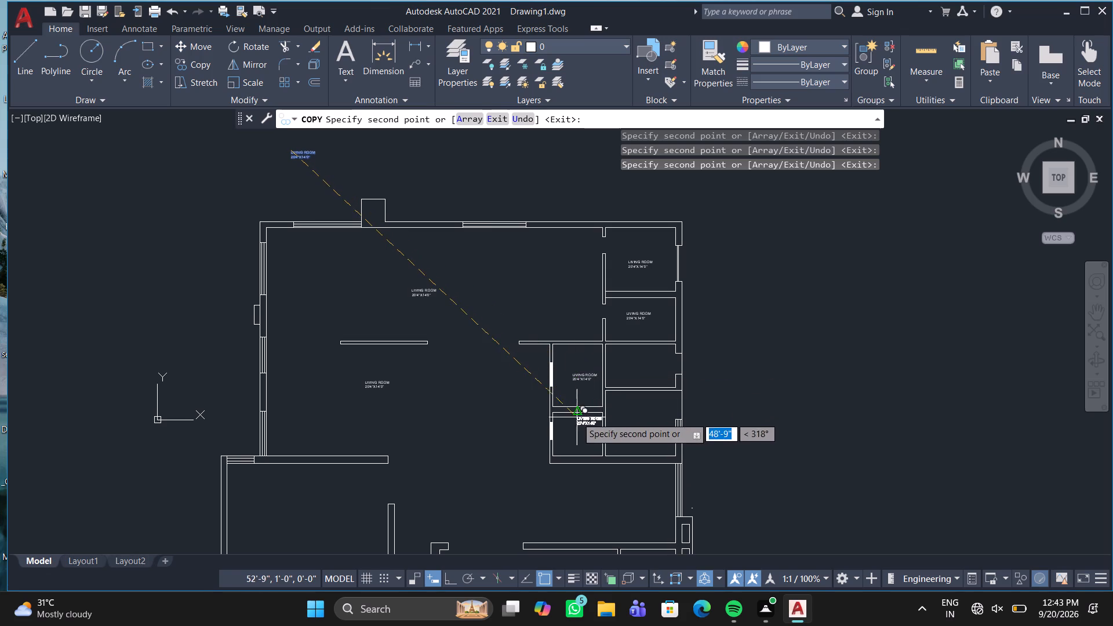
left_click(569, 432)
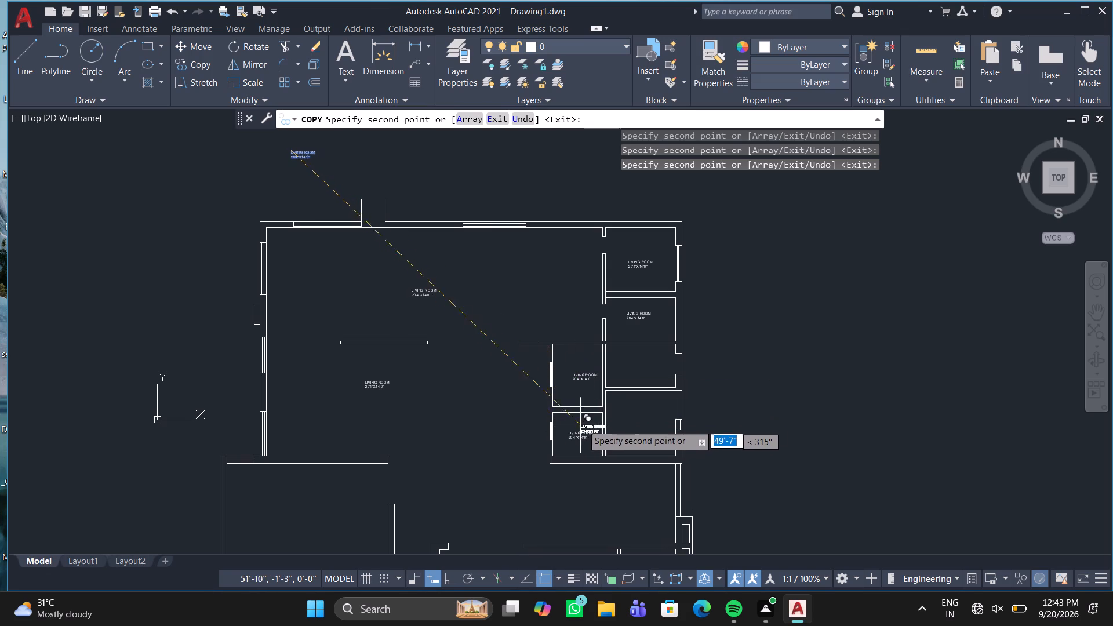
left_click(632, 420)
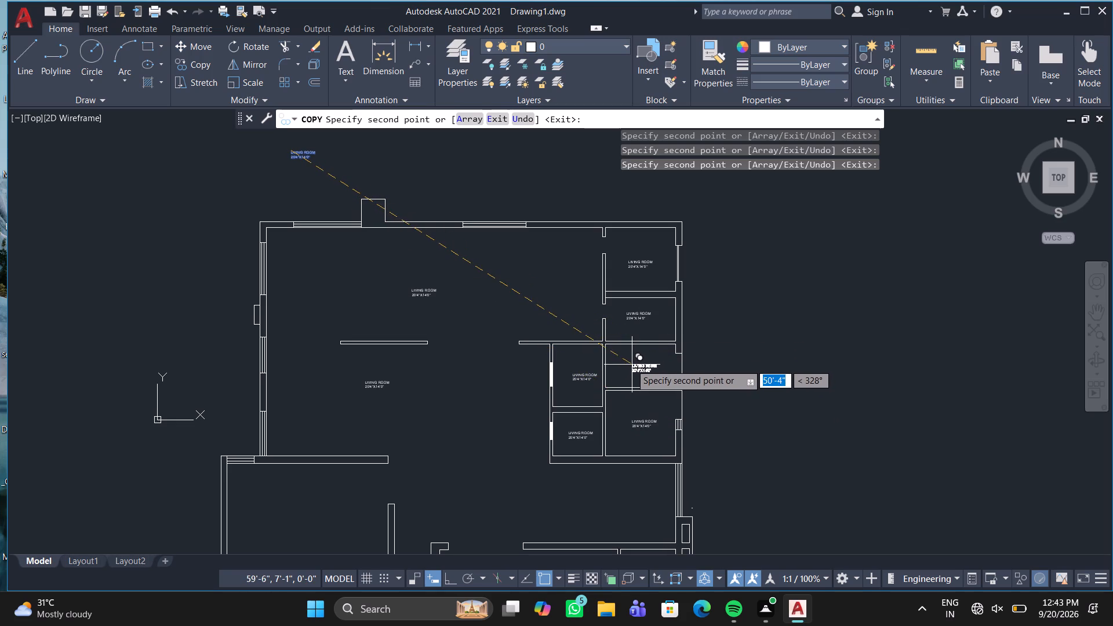
left_click(631, 364)
Continue copying the LIVING ROOM label into the passage by the right exterior wall, the two small lower-right rooms and the large room beside them.
middle_click_drag(595, 417, 518, 253)
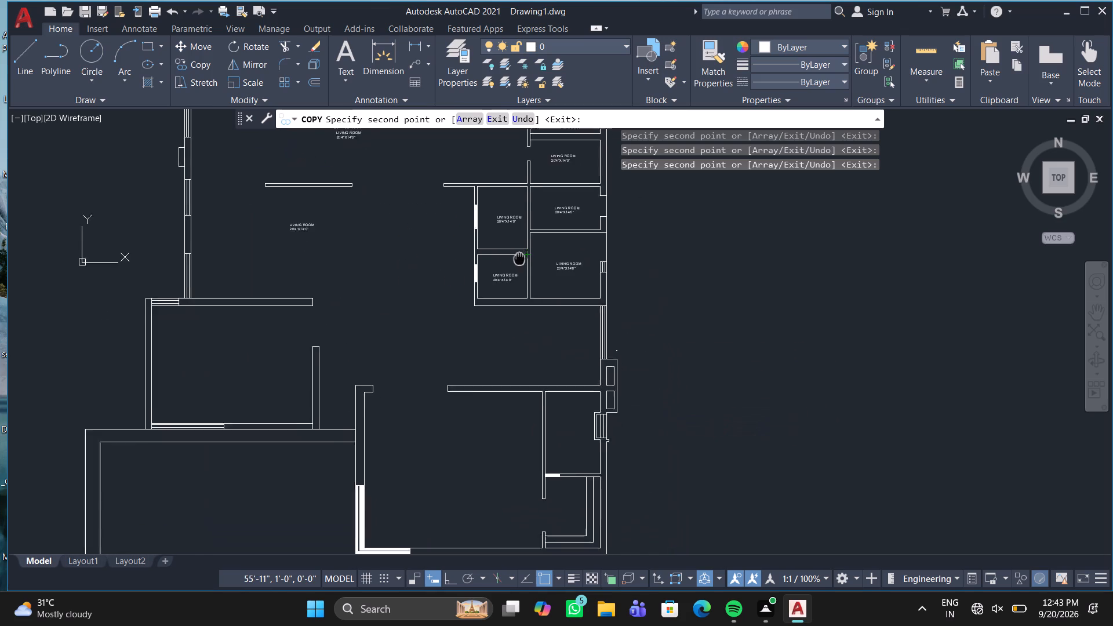
middle_click_drag(518, 253, 448, 89)
middle_click_drag(480, 168, 467, 263)
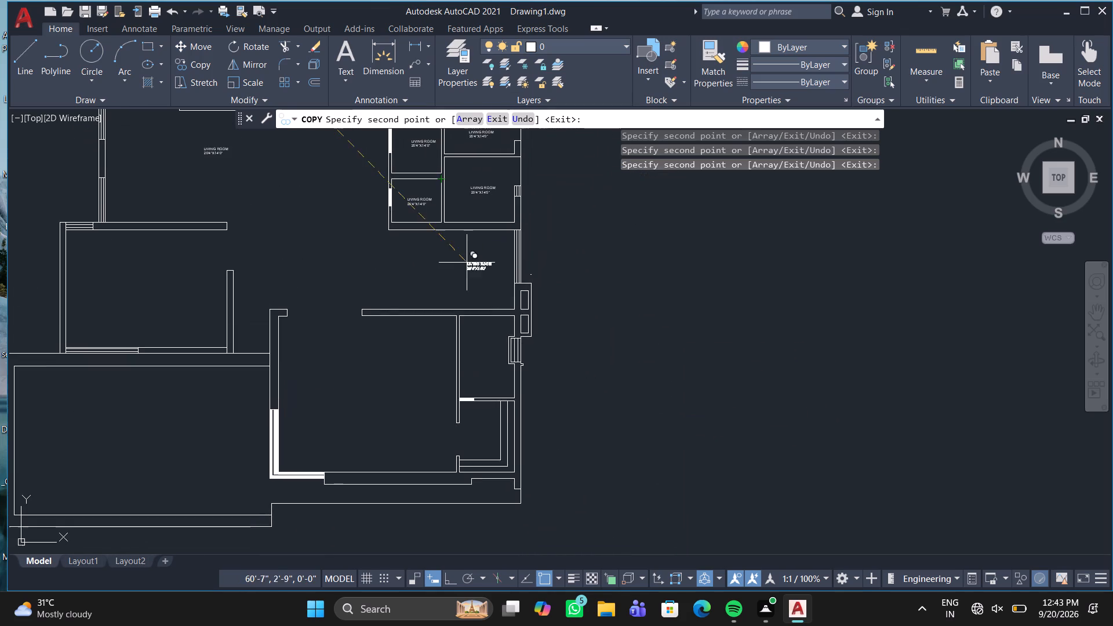
left_click(491, 254)
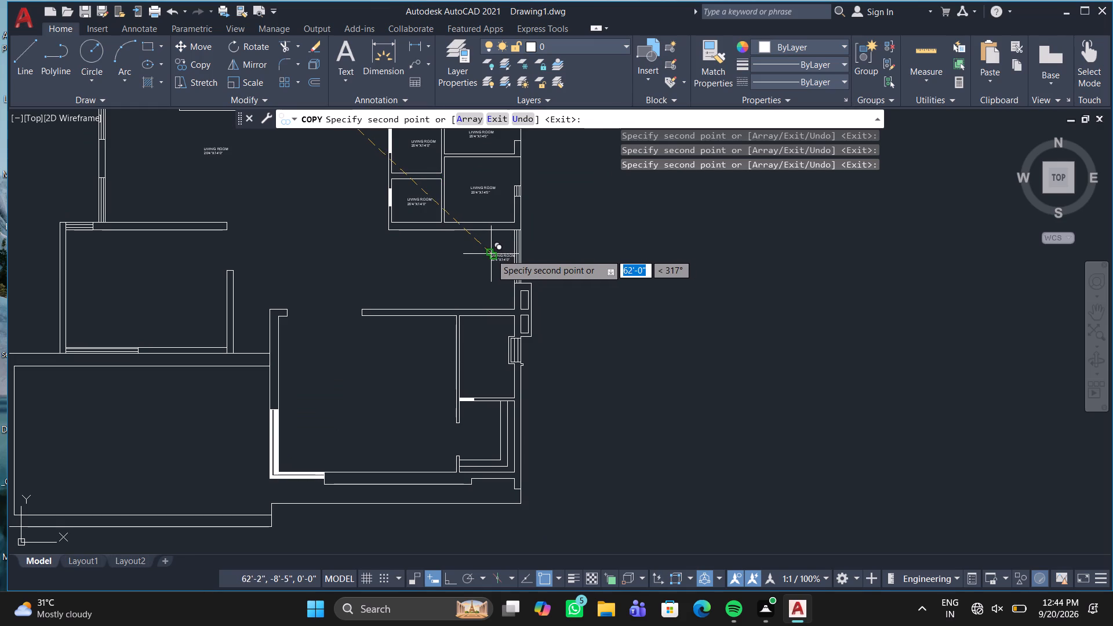
left_click(469, 367)
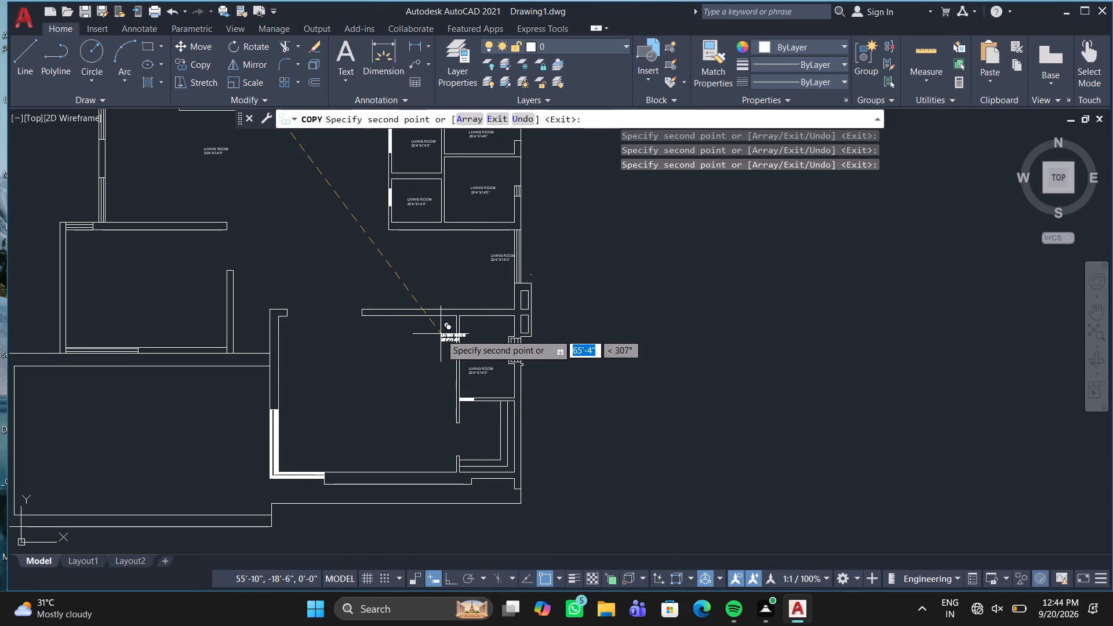
left_click(468, 427)
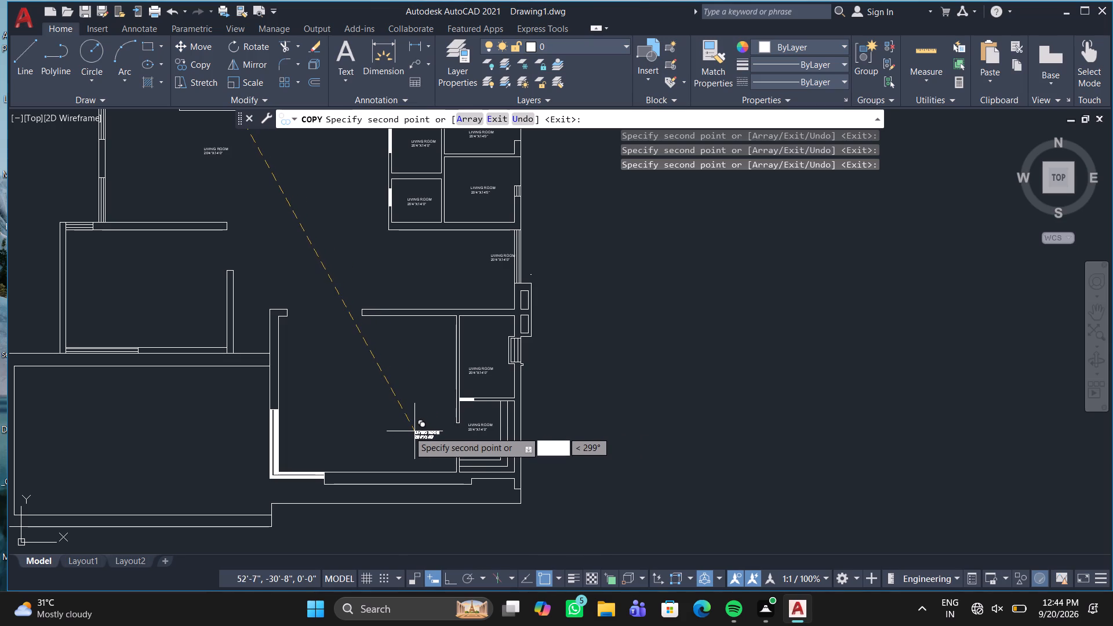
left_click(370, 430)
Place label copies in the large lower-left room, the room above it and outside the plan's left exterior wall, ending the copying.
middle_click_drag(312, 418, 362, 411)
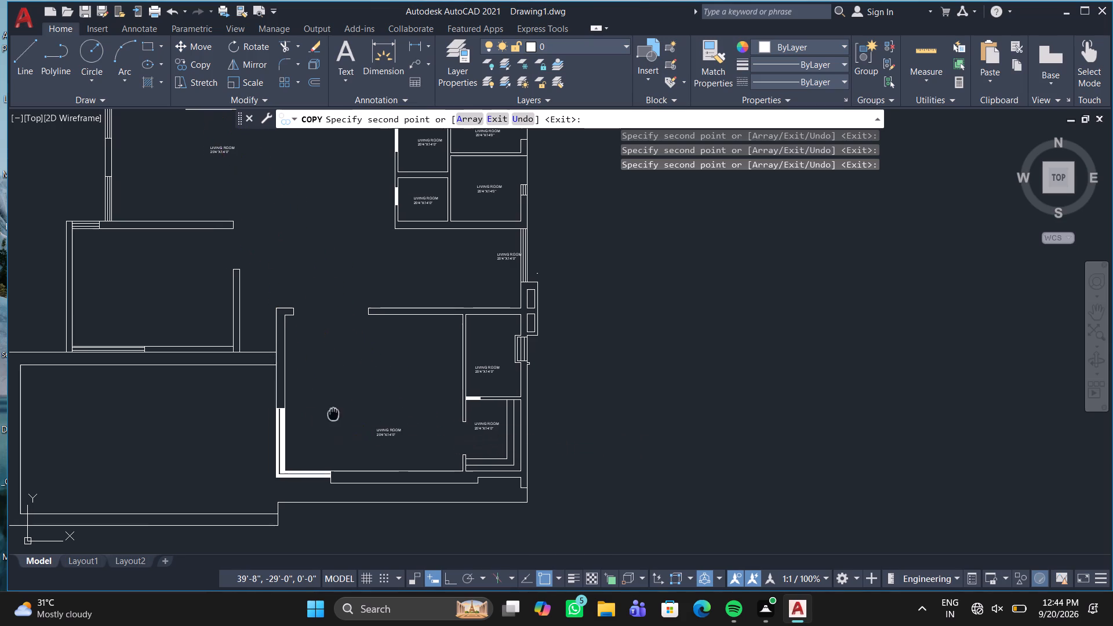
middle_click_drag(362, 411, 805, 350)
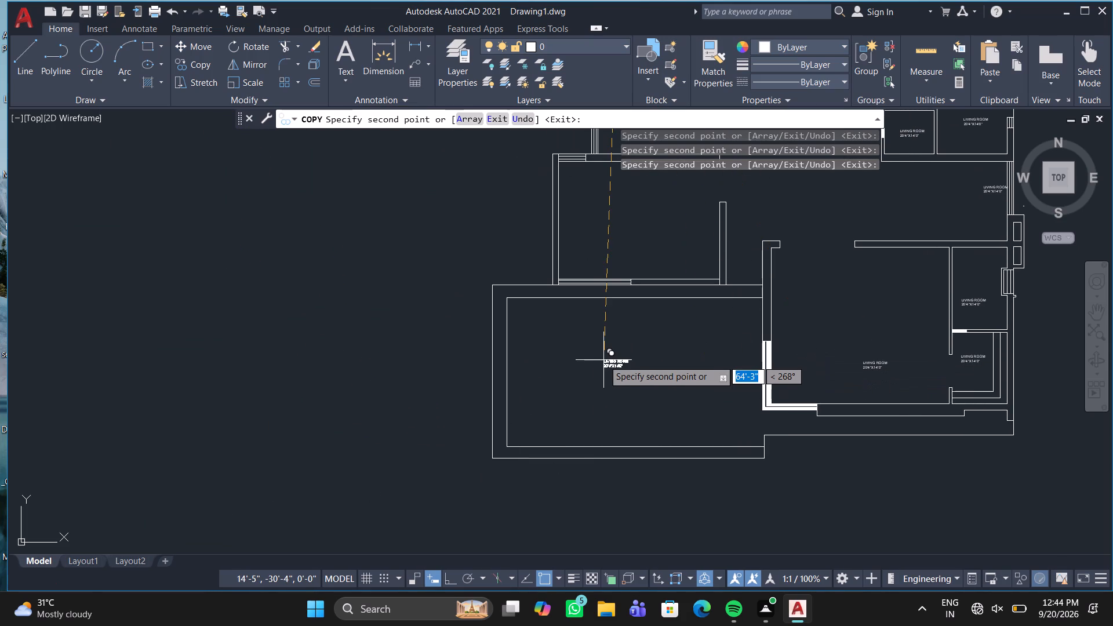
left_click(696, 323)
middle_click_drag(663, 259, 627, 417)
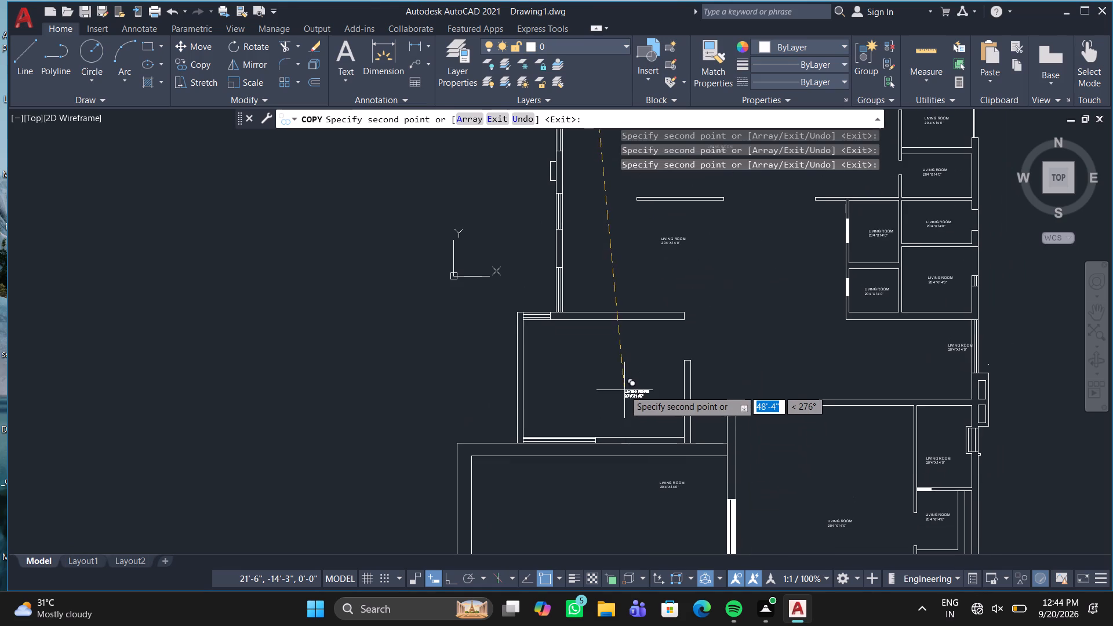
left_click(599, 390)
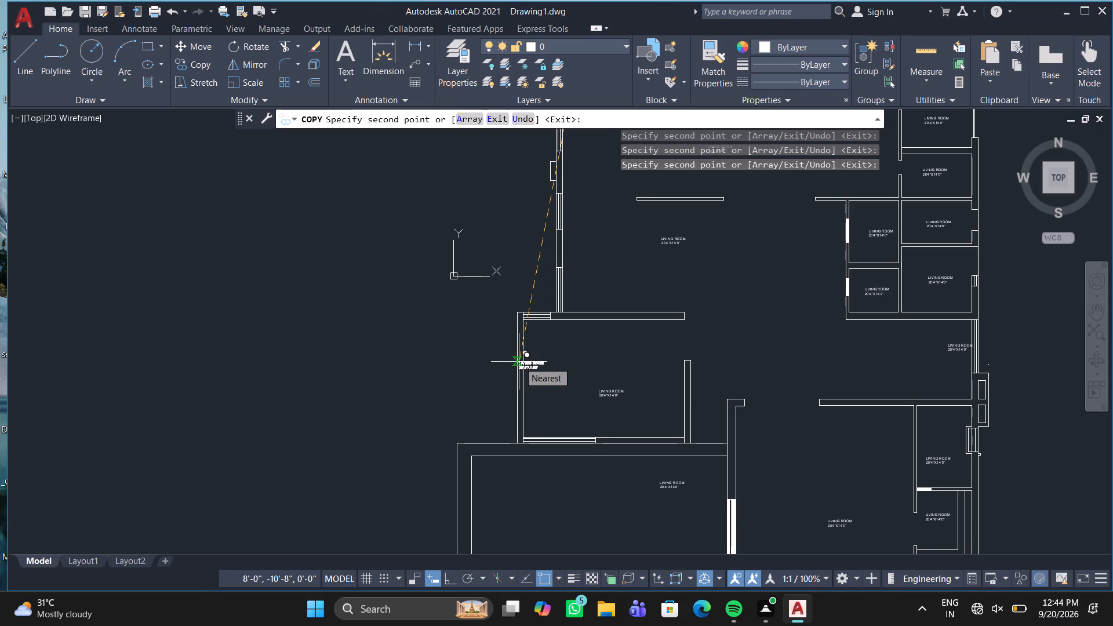
middle_click_drag(482, 305, 486, 362)
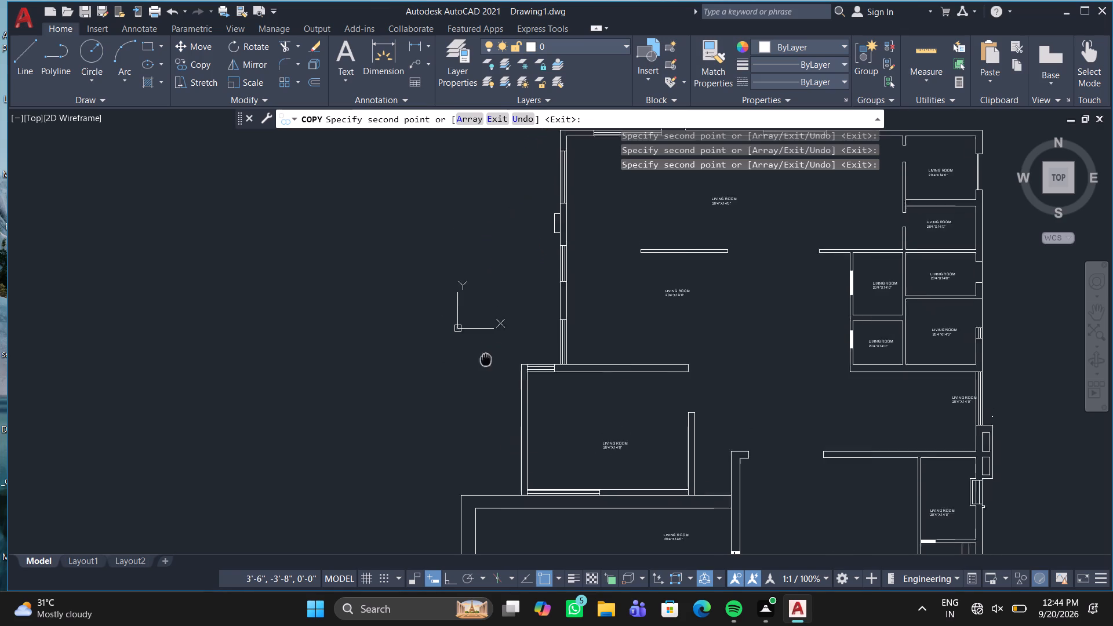
middle_click_drag(486, 362, 392, 610)
middle_click_drag(359, 416, 300, 101)
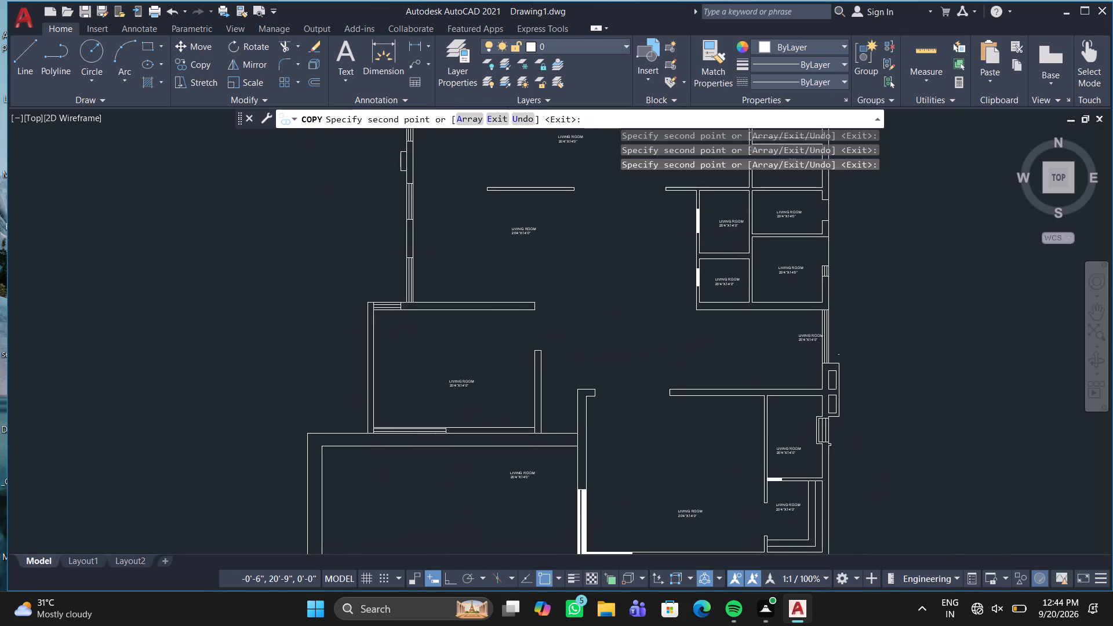
middle_click_drag(300, 101, 330, 231)
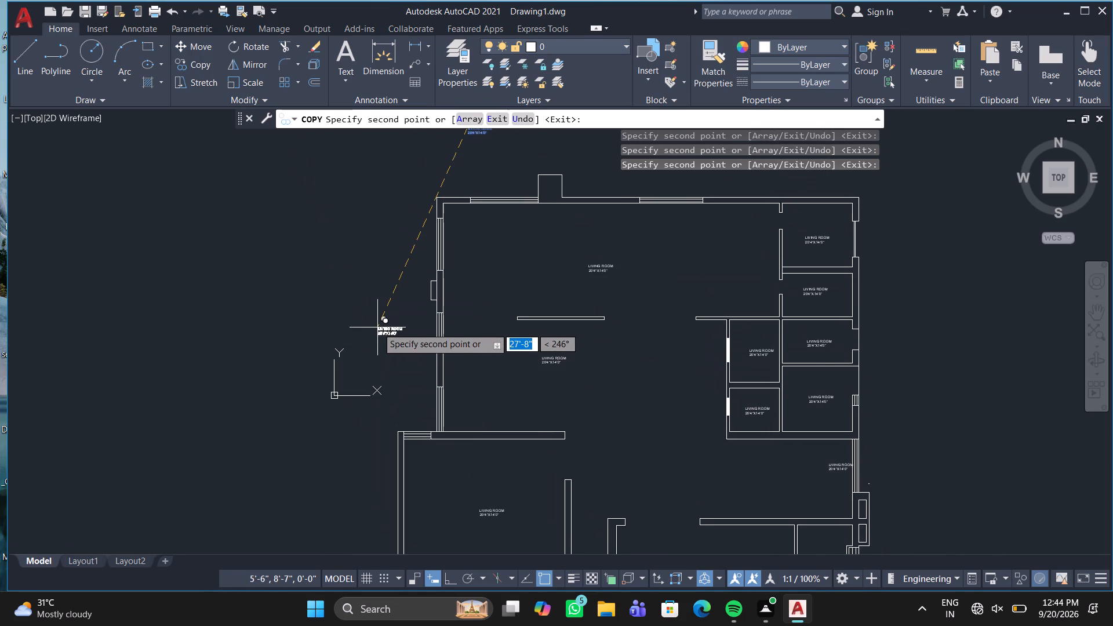
left_click(383, 327)
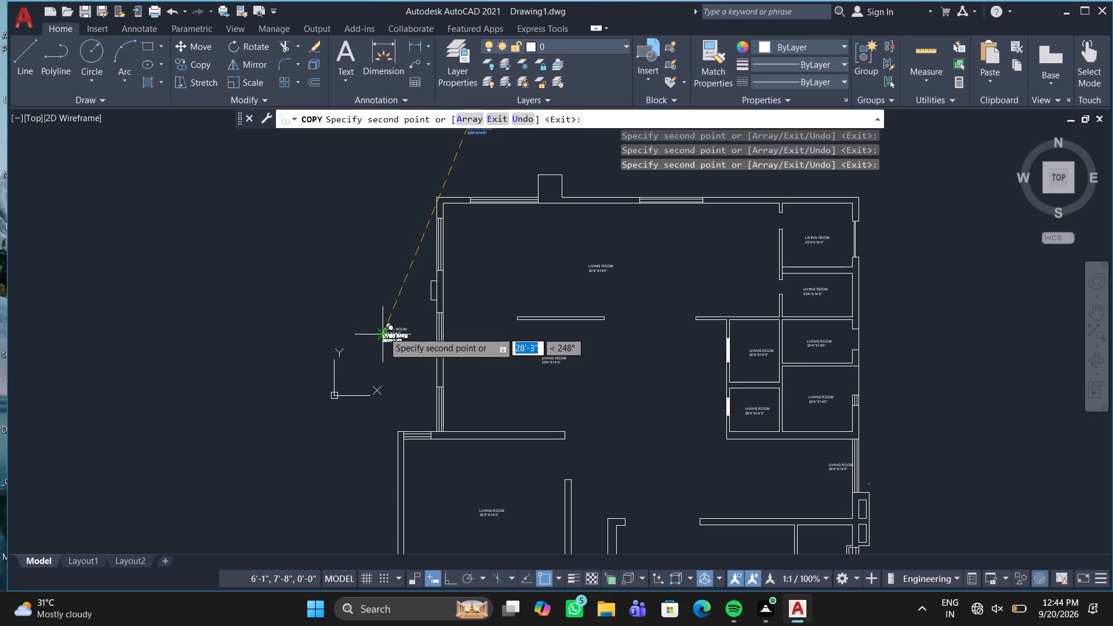
key("Escape")
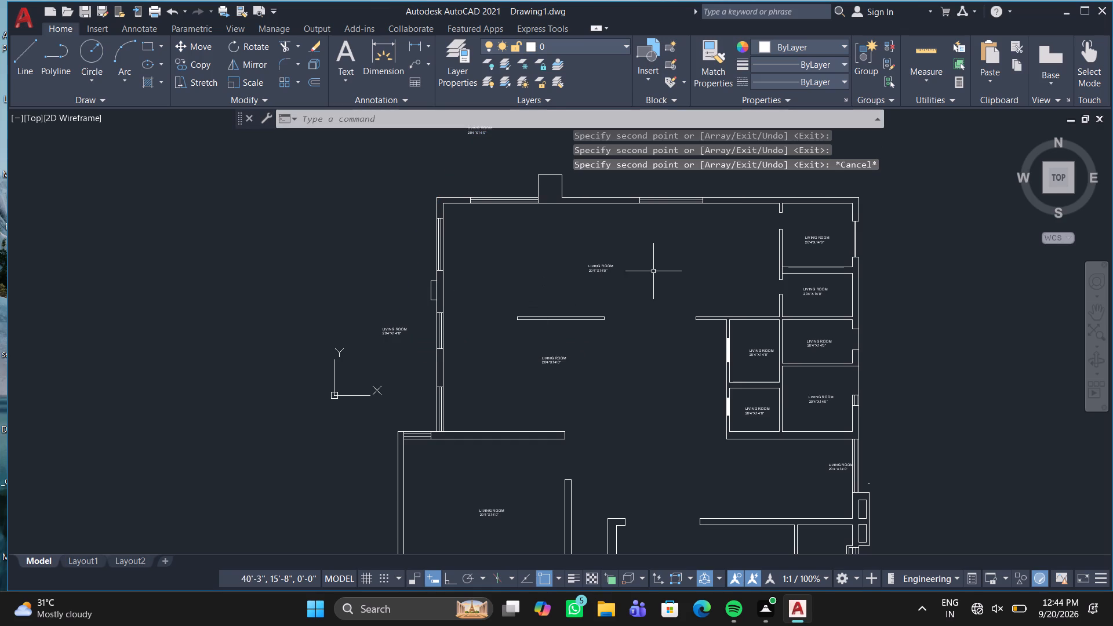
Set the text height of the LIVING ROOM label in the large upper room to 5".
scroll(621, 271, "up", 3)
left_click(528, 261)
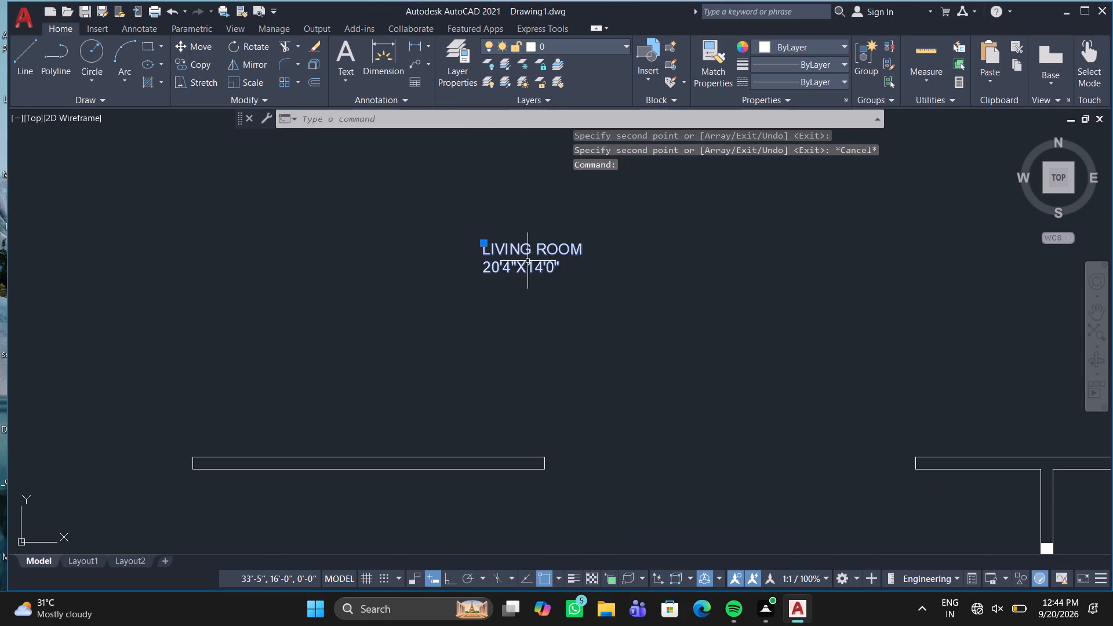
right_click(528, 261)
right_click(528, 261)
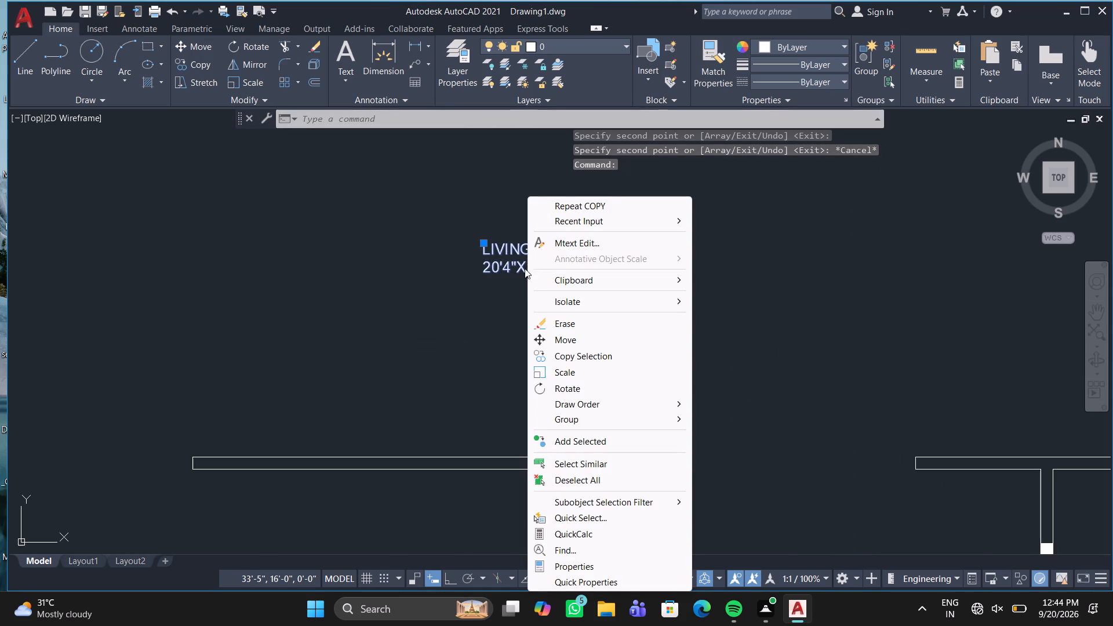
left_click(600, 565)
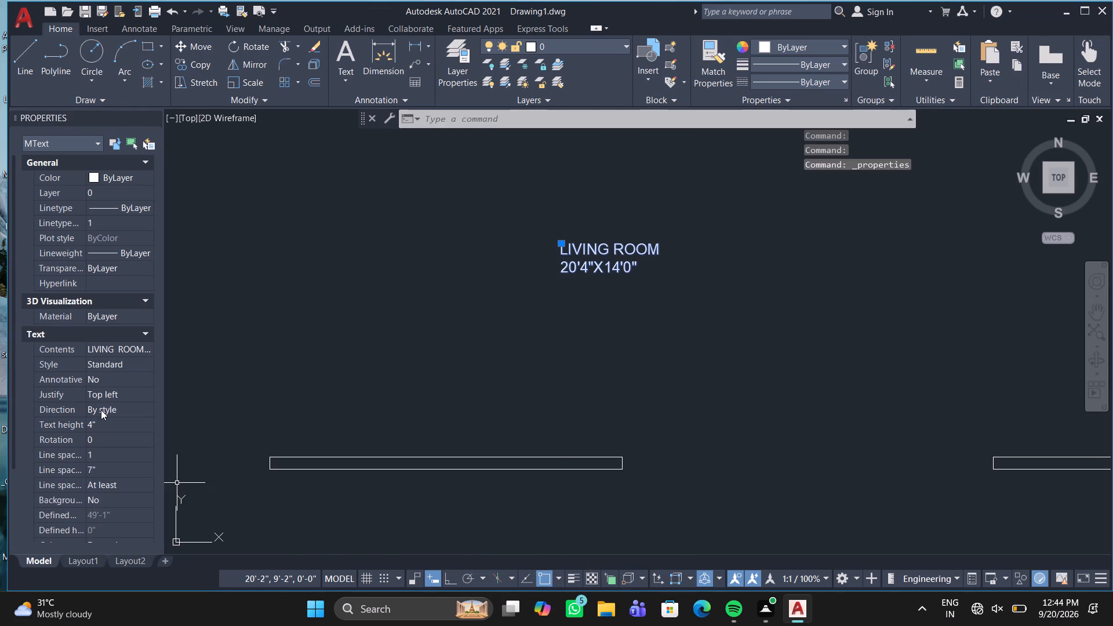
left_click(102, 416)
left_click(101, 423)
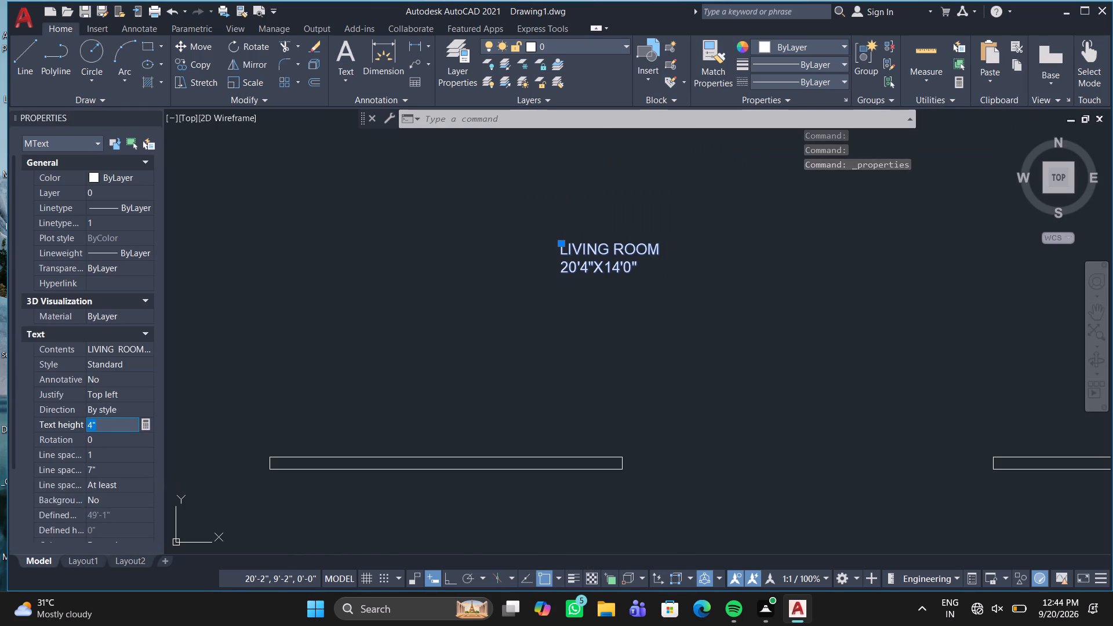
key("BackSpace")
key("5")
key("Return")
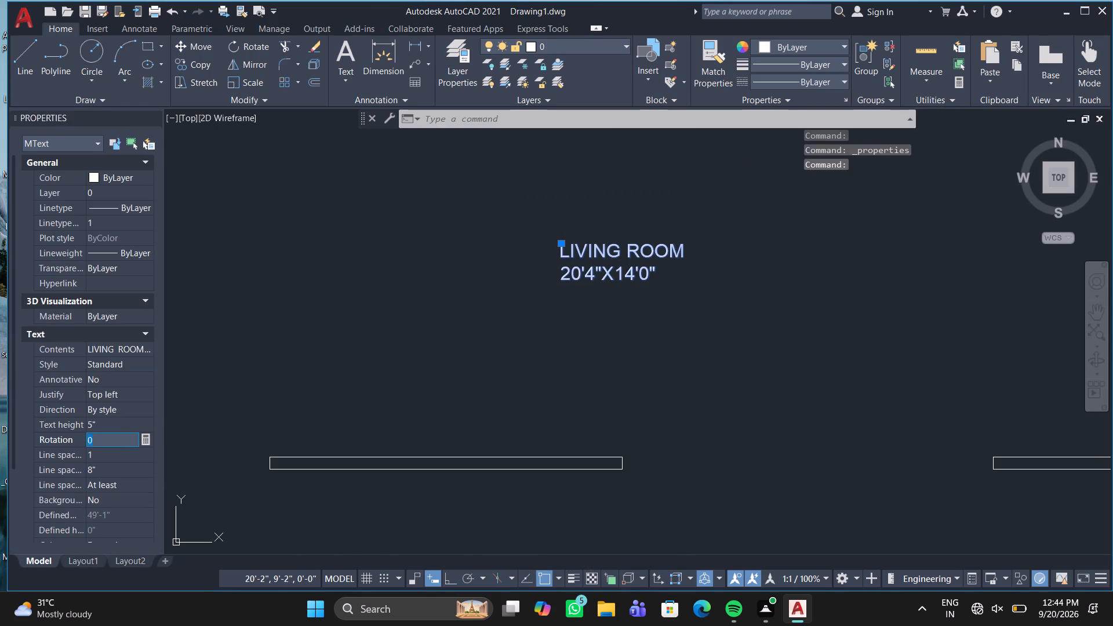
left_click(153, 112)
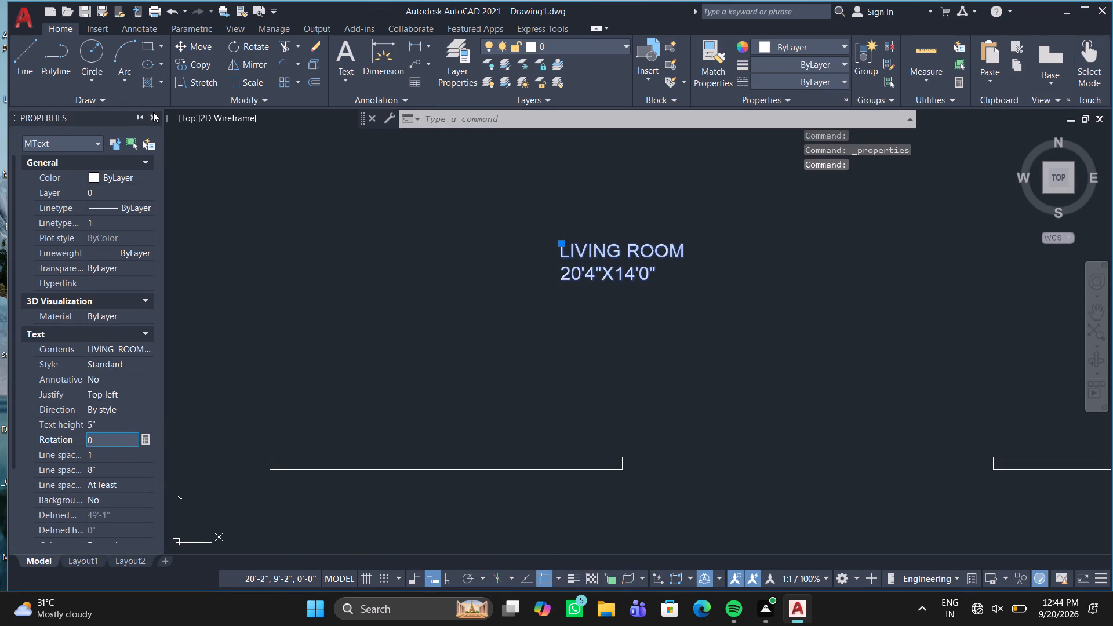
left_click(153, 114)
Turn the drawing grid on.
scroll(221, 206, "down", 4)
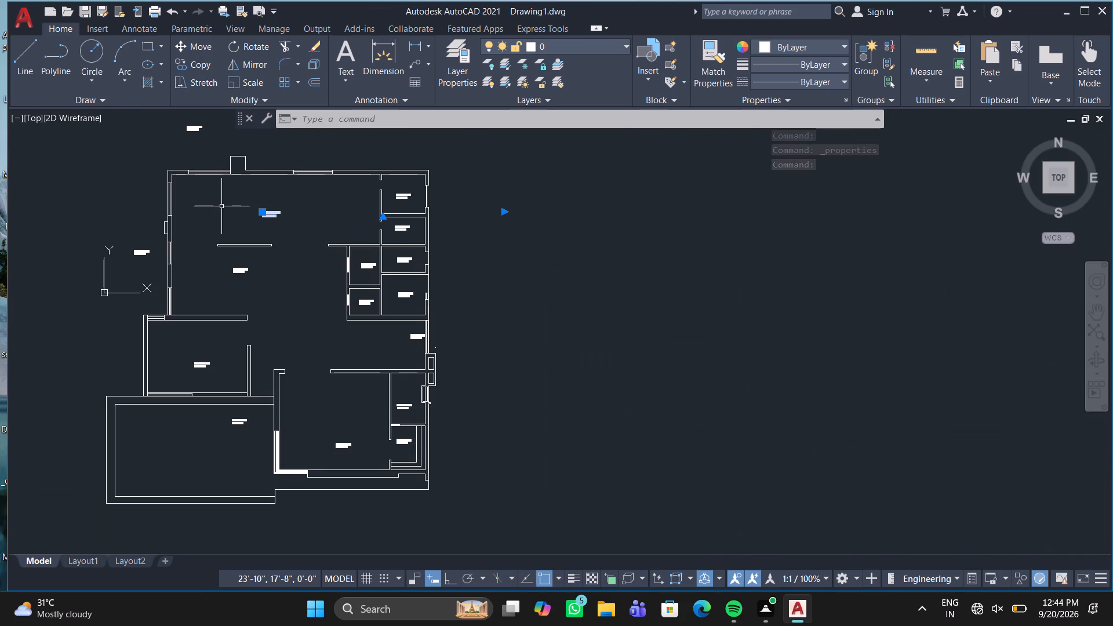
scroll(216, 216, "up", 2)
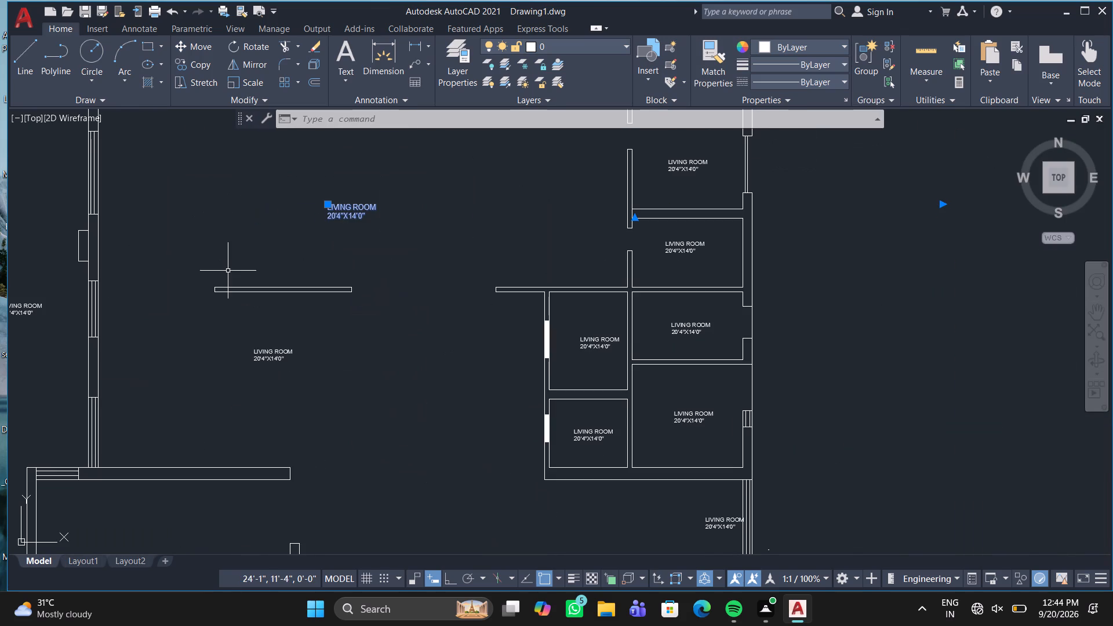
scroll(238, 301, "down", 1)
middle_click_drag(239, 301, 373, 347)
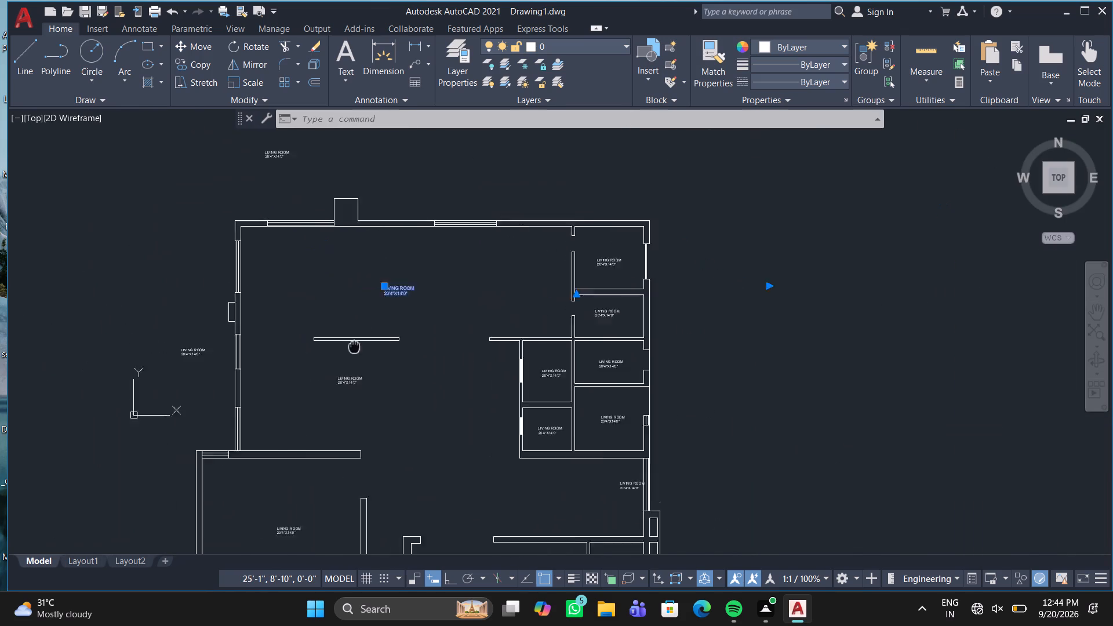
middle_click_drag(373, 347, 420, 210)
left_click(367, 578)
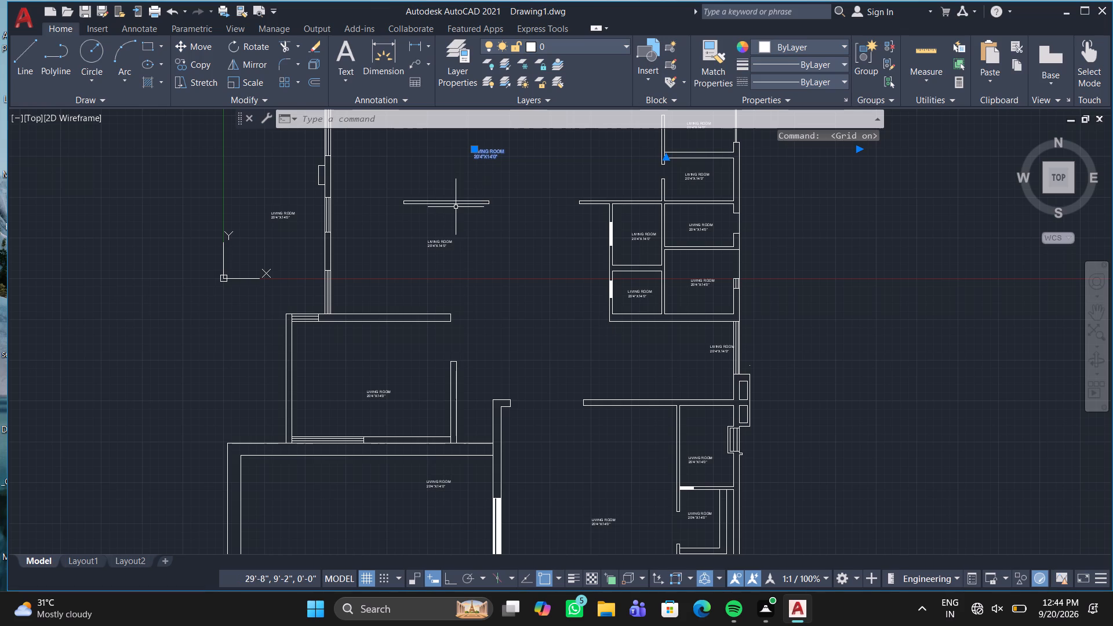
Replace both lines of the large upper room's label with text beginning KITCHEN /.
middle_click_drag(456, 208, 414, 343)
scroll(414, 343, "up", 1)
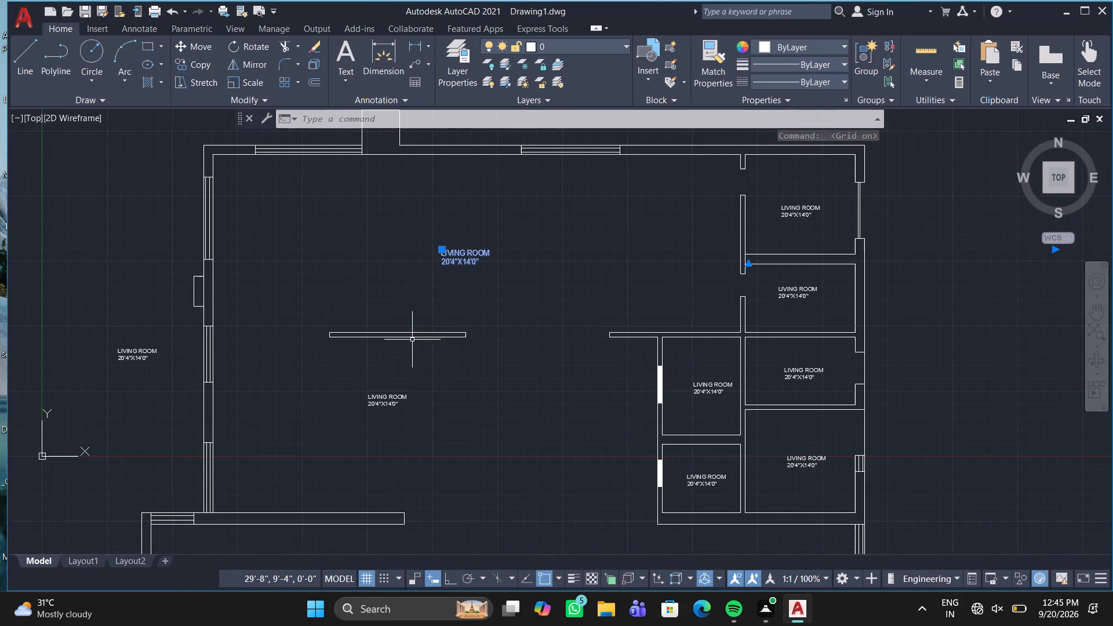
scroll(412, 340, "up", 3)
scroll(412, 338, "down", 3)
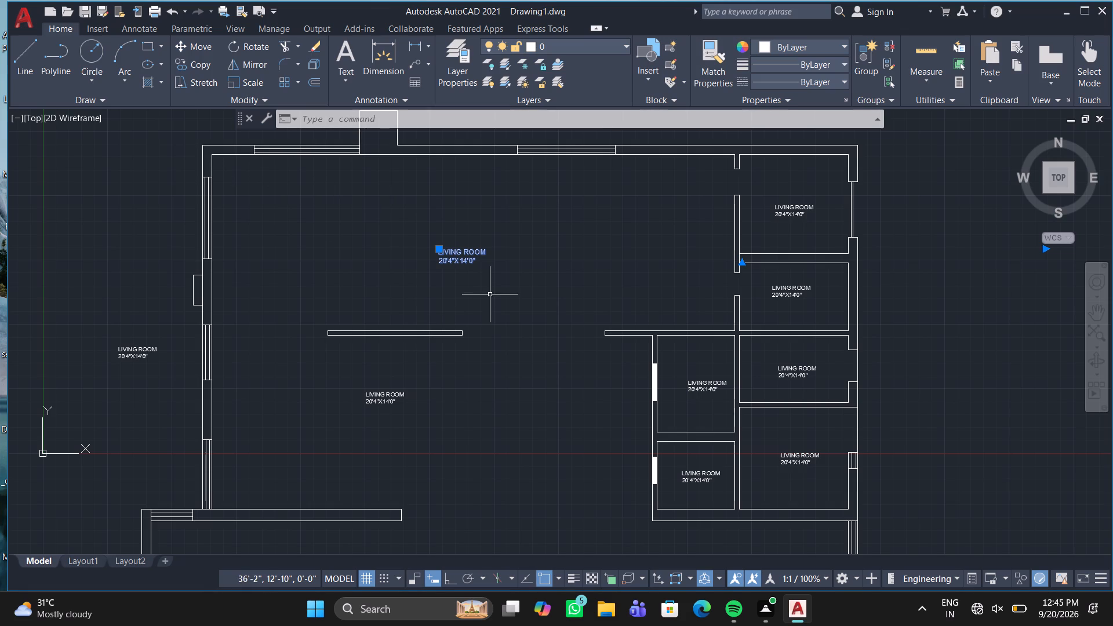
double_click(463, 257)
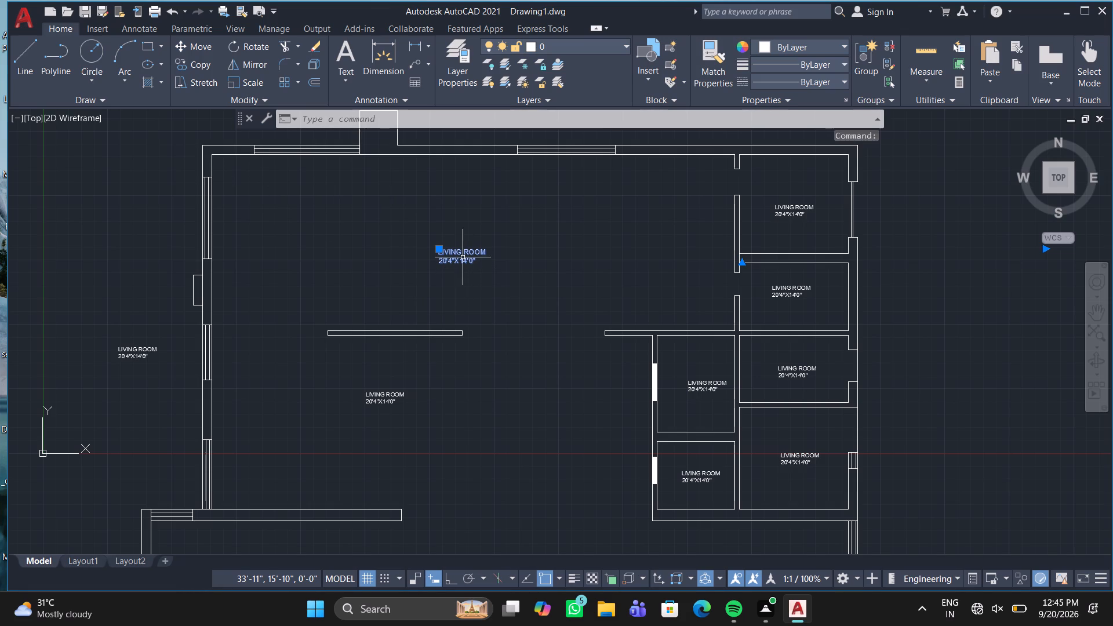
left_click_drag(564, 259, 420, 285)
key("BackSpace")
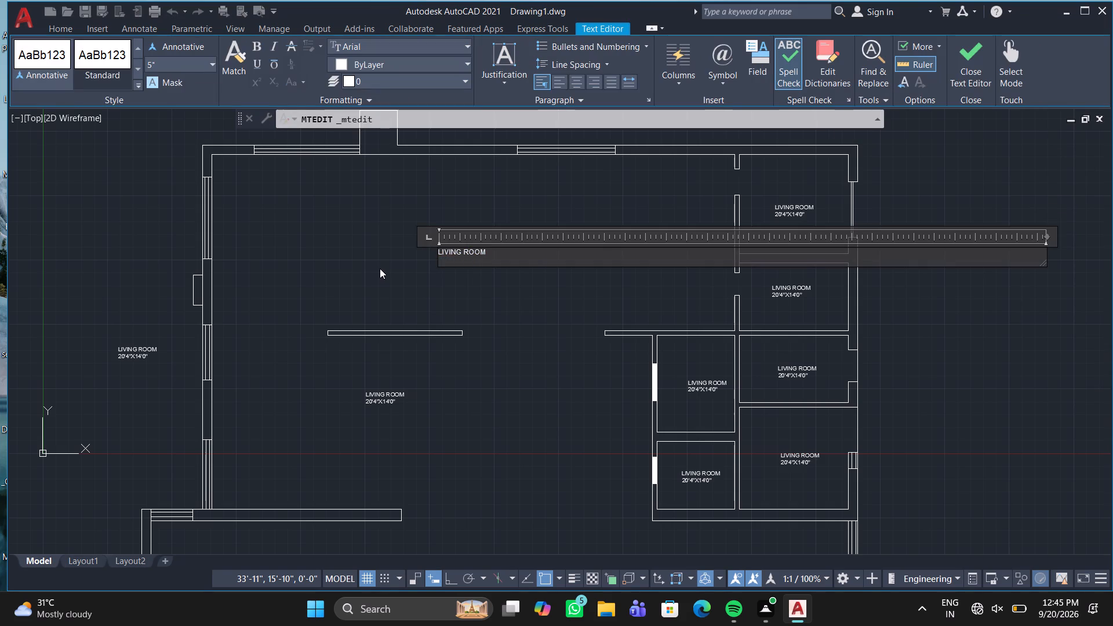
left_click_drag(503, 242, 491, 246)
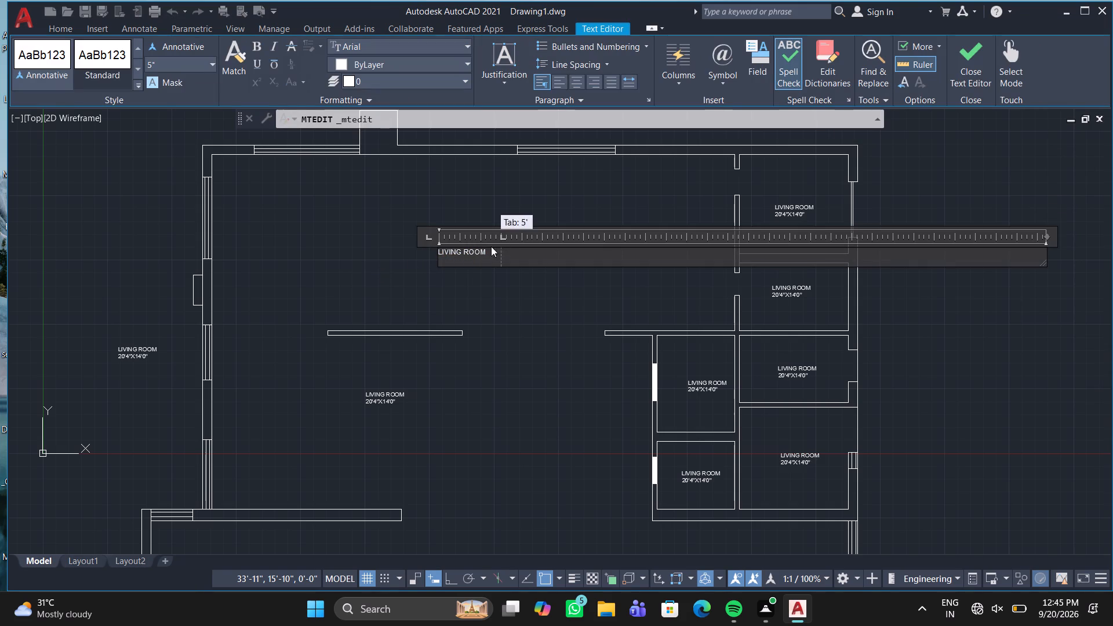
left_click_drag(491, 246, 467, 267)
left_click_drag(523, 257, 457, 271)
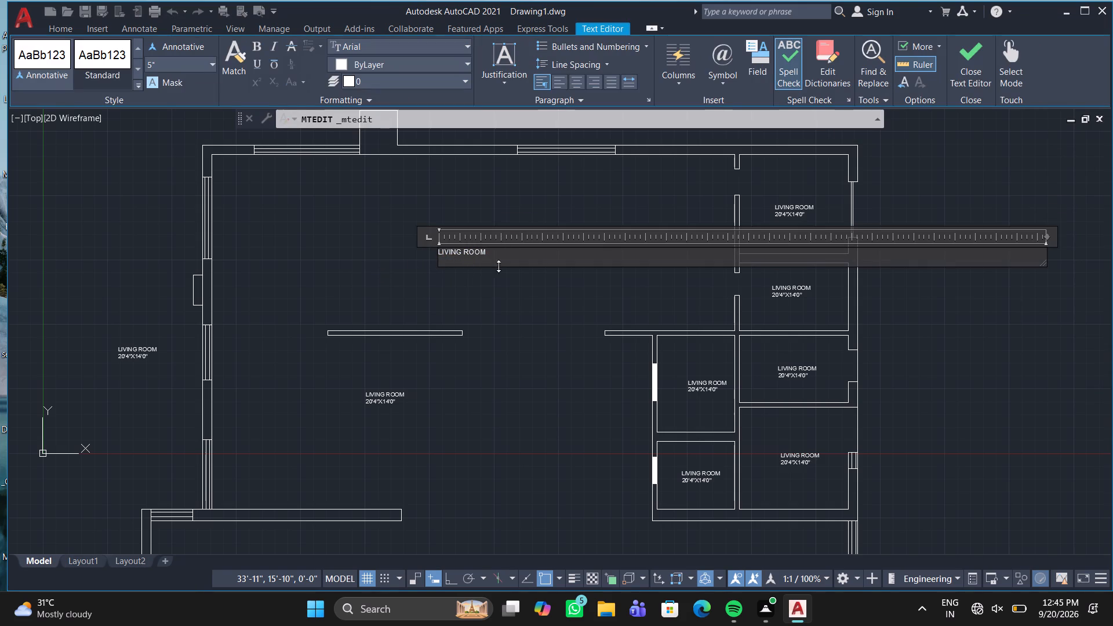
left_click_drag(504, 261, 403, 267)
key("BackSpace")
key("BackSpace")
key("BackSpace")
key("BackSpace")
key("BackSpace")
key("BackSpace")
key("BackSpace")
key("BackSpace")
key("BackSpace")
key("BackSpace")
key("BackSpace")
key("BackSpace")
key("BackSpace")
key("BackSpace")
key("BackSpace")
key("BackSpace")
key("BackSpace")
key("BackSpace")
key("BackSpace")
key("BackSpace")
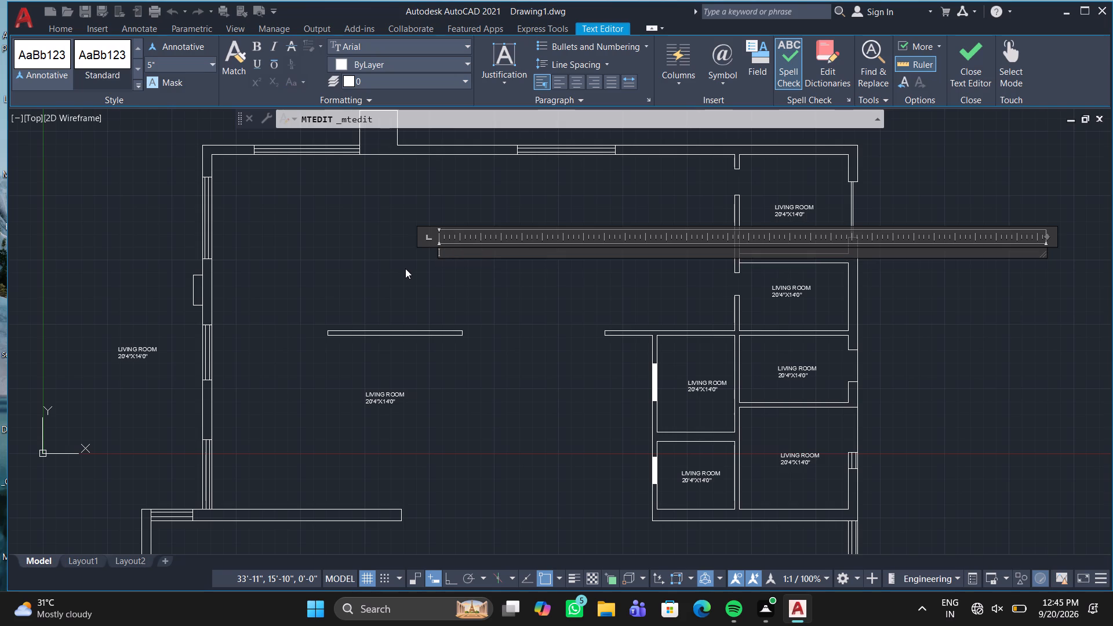
key("l")
key("BackSpace")
type("KITCHEN /")
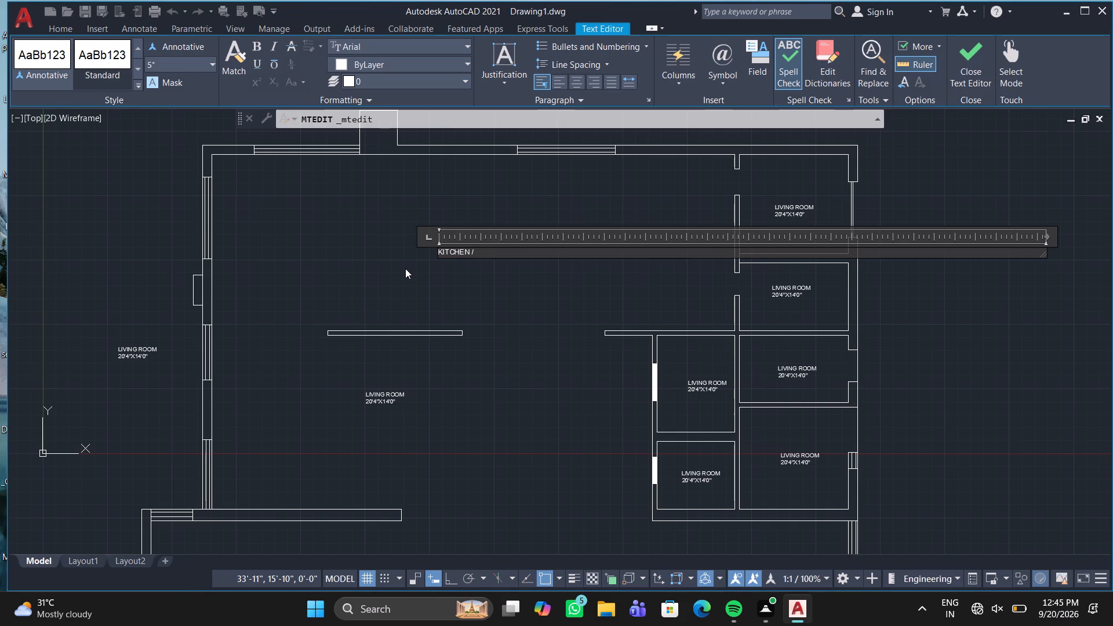
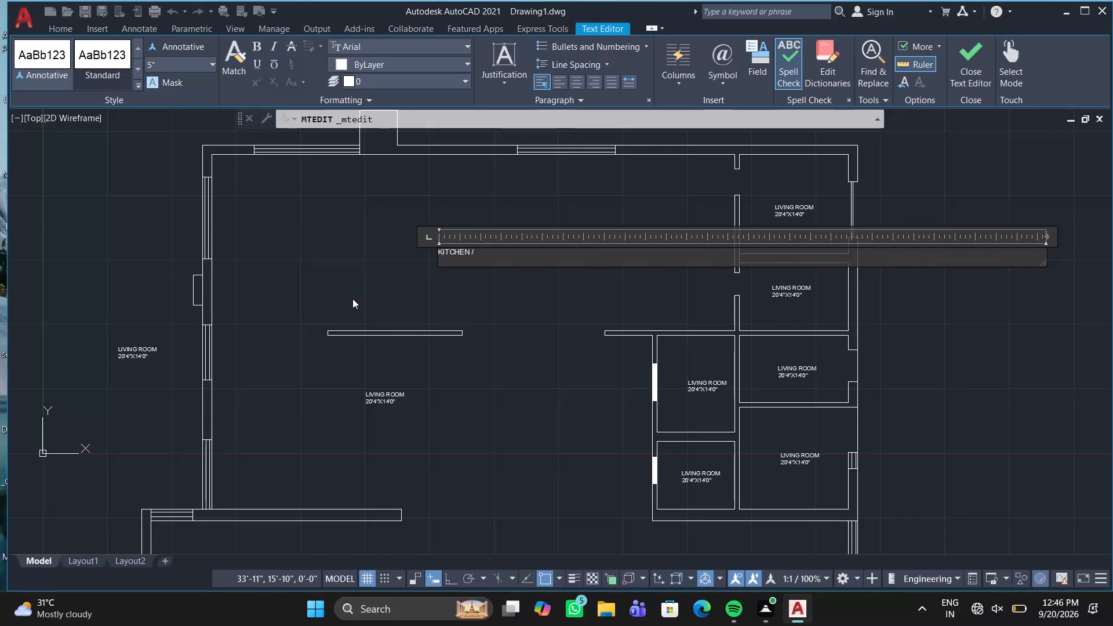
Finish the large upper room's label with LIVING on the second line and 26'11"X14'0" below it, saving the text.
type("LIVING")
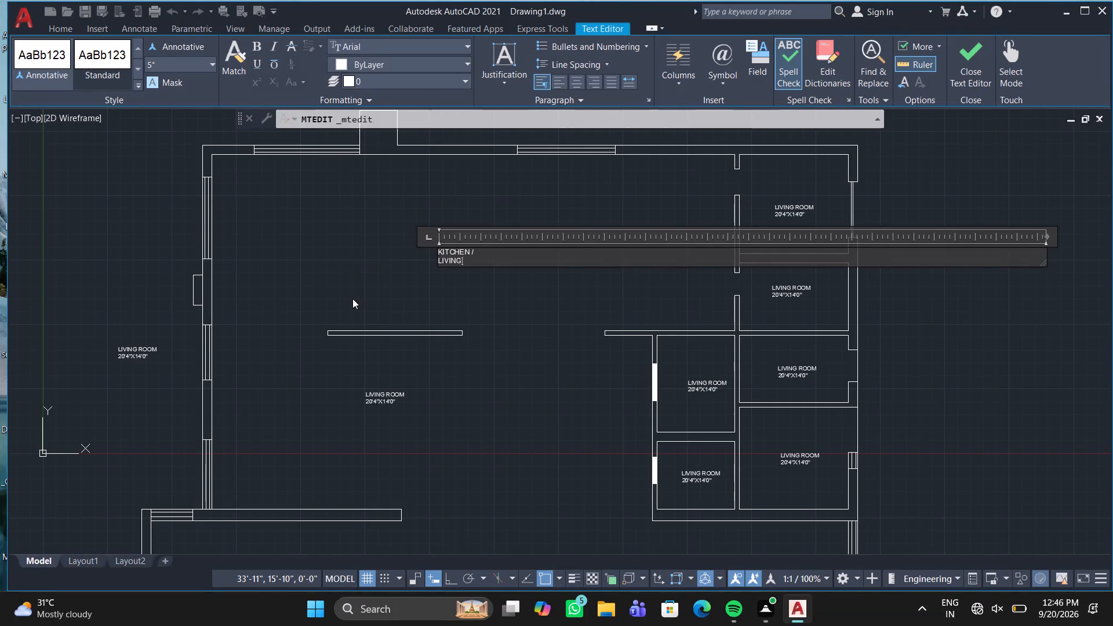
key("Return")
type("26")
type("'11\"X")
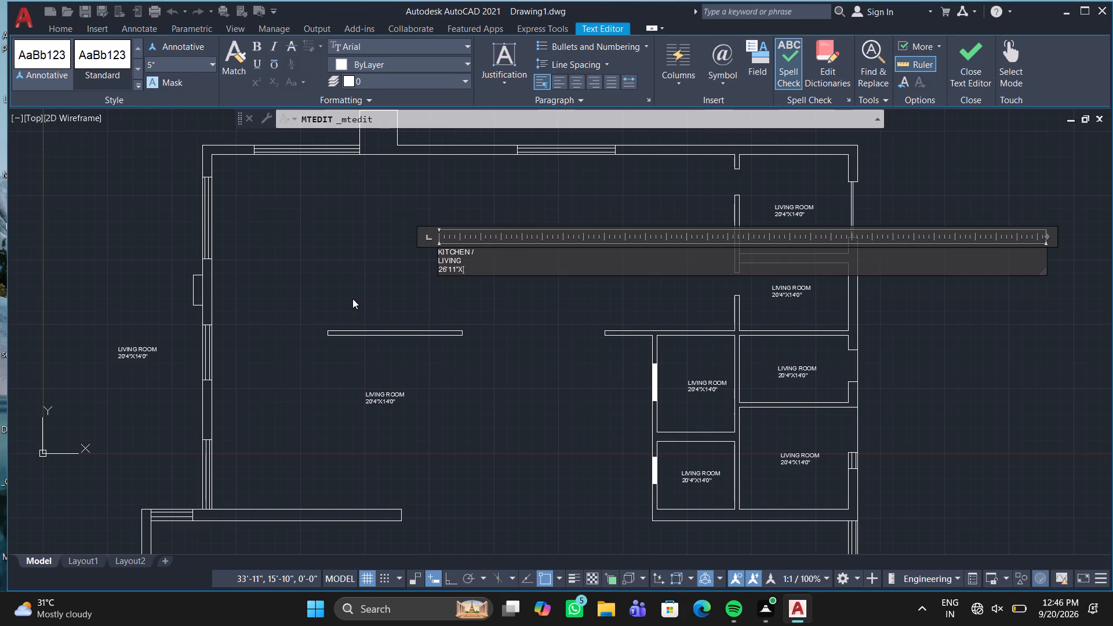
type("14'0\"")
key("Escape")
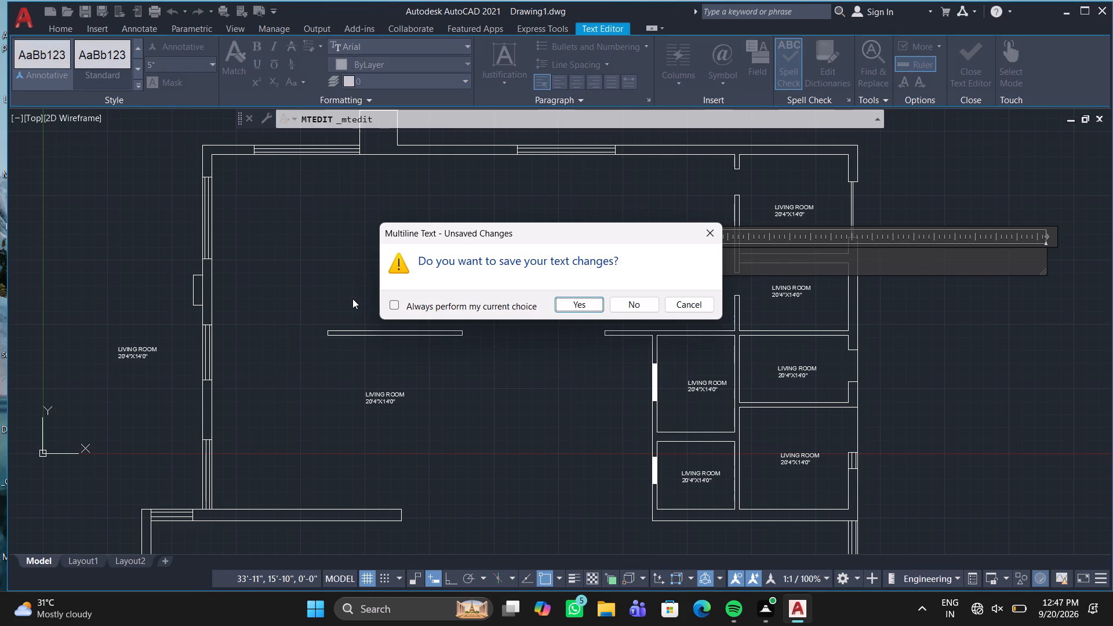
key("Return")
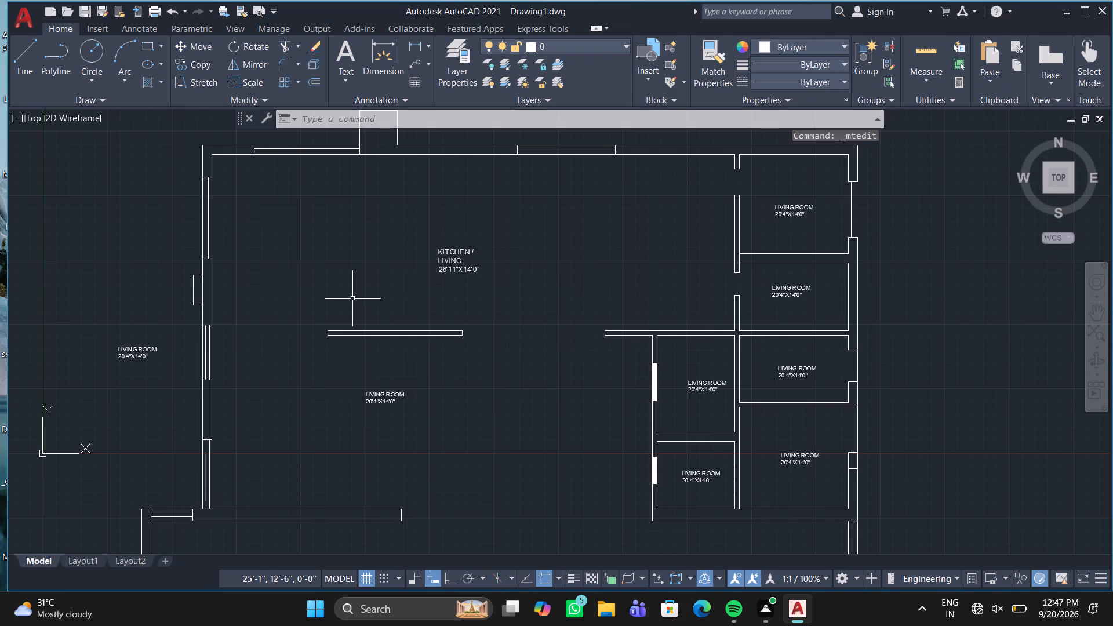
Replace both lines of the LIVING ROOM label in the plan's upper-right corner room with the name WET KITCHEN /UTILITY.
middle_click_drag(517, 250, 101, 365)
scroll(379, 318, "up", 2)
double_click(382, 330)
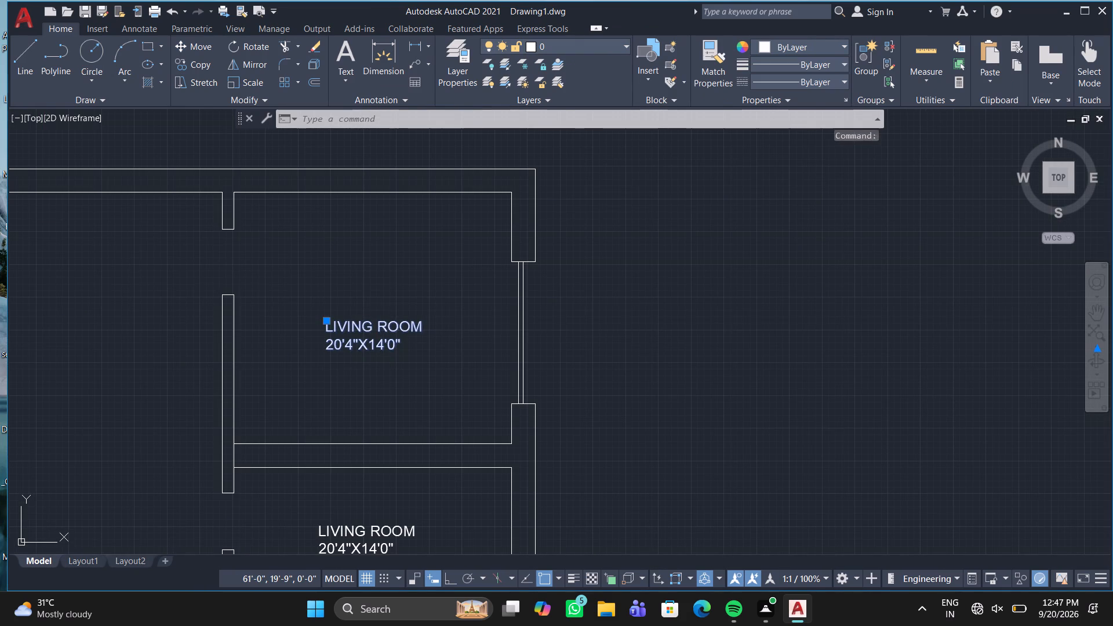
left_click_drag(610, 349, 424, 378)
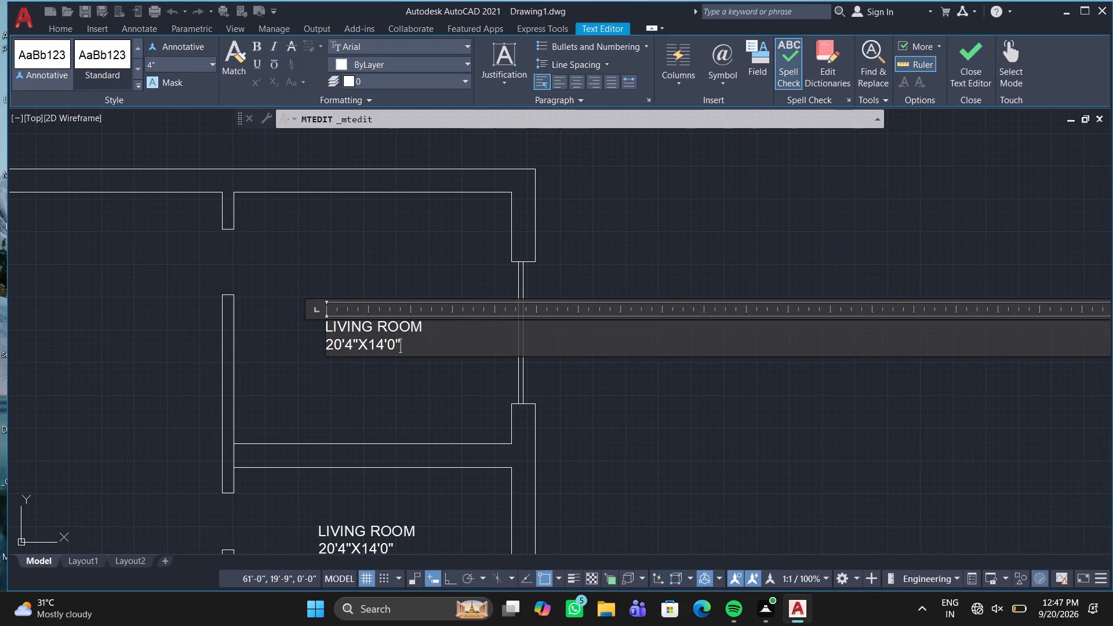
left_click_drag(424, 378, 424, 377)
left_click_drag(486, 341, 242, 341)
key("BackSpace")
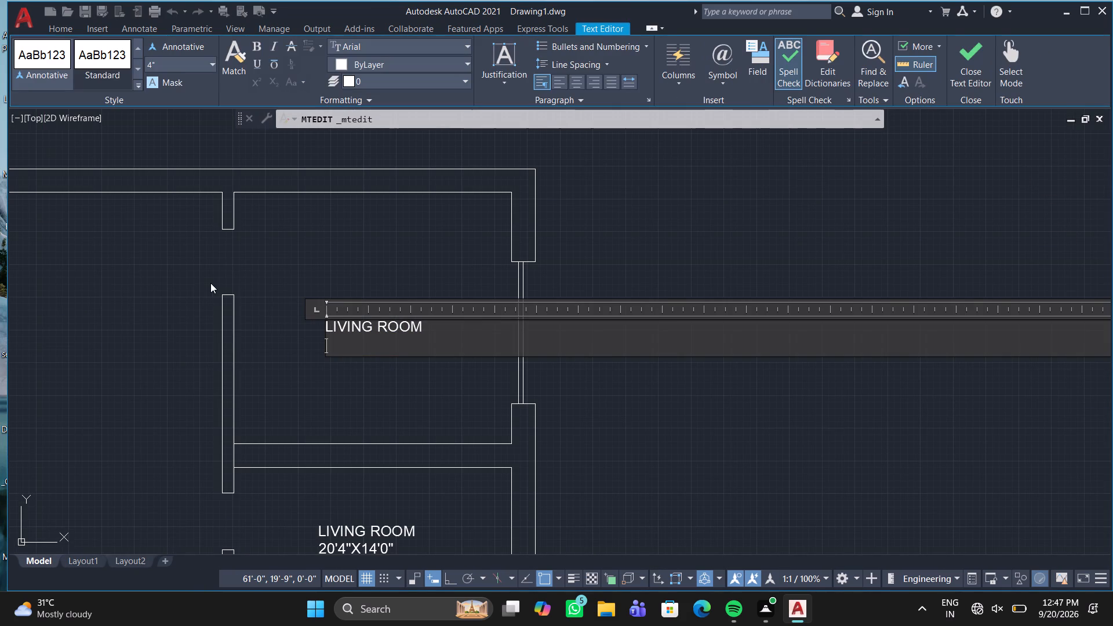
left_click_drag(448, 318, 449, 320)
left_click_drag(449, 320, 305, 334)
left_click_drag(425, 330, 426, 330)
left_click_drag(426, 330, 289, 327)
key("BackSpace")
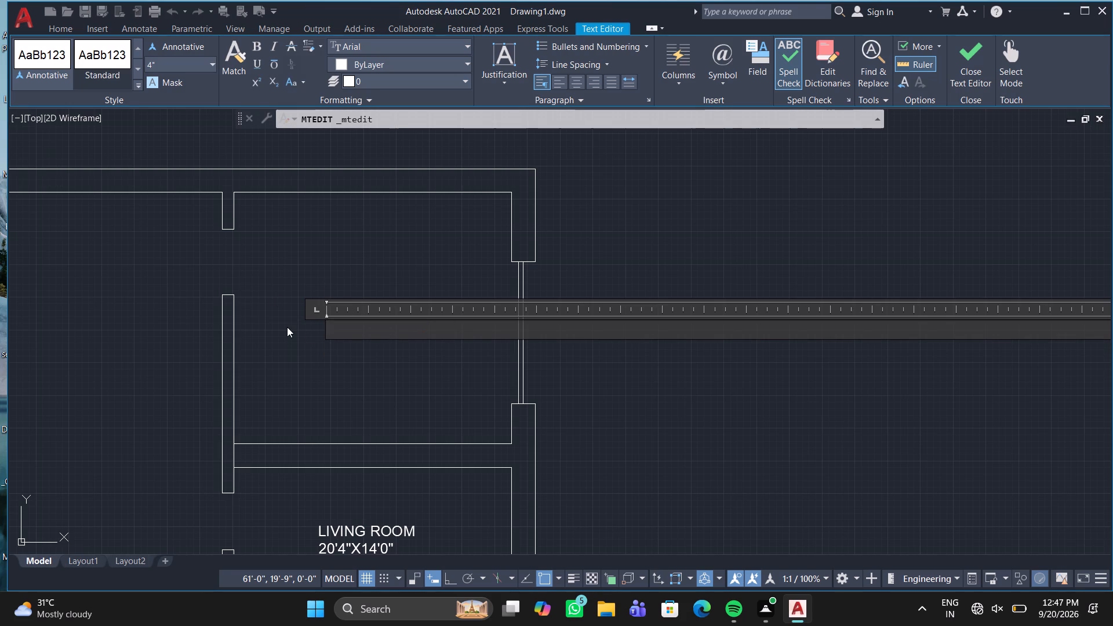
type("WET KI")
type("TCHEN")
key("Return")
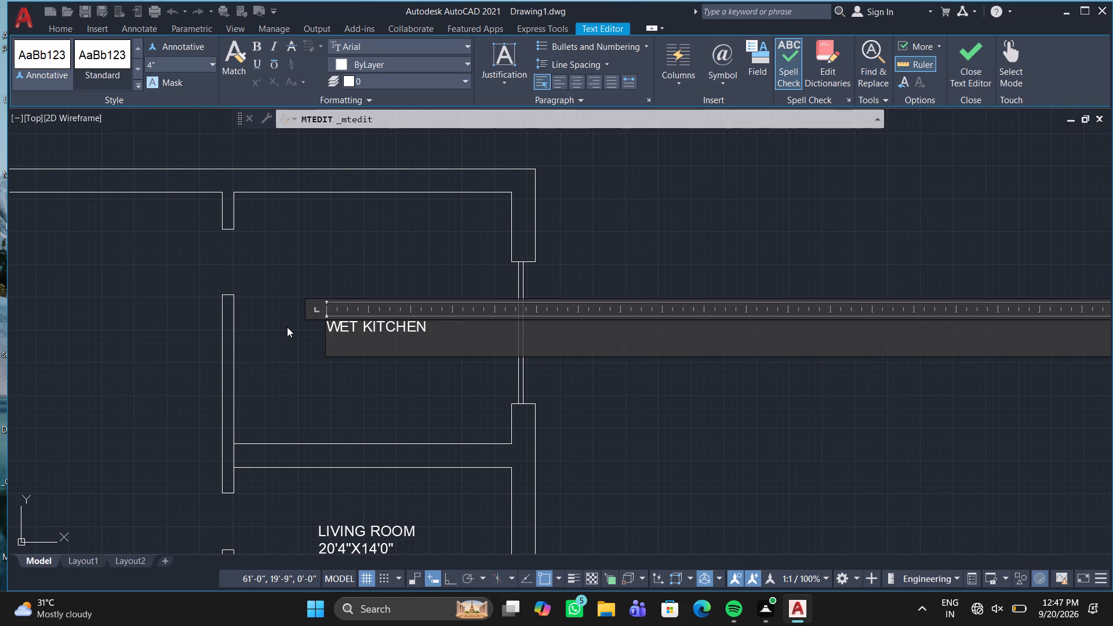
key("BackSpace")
key("space")
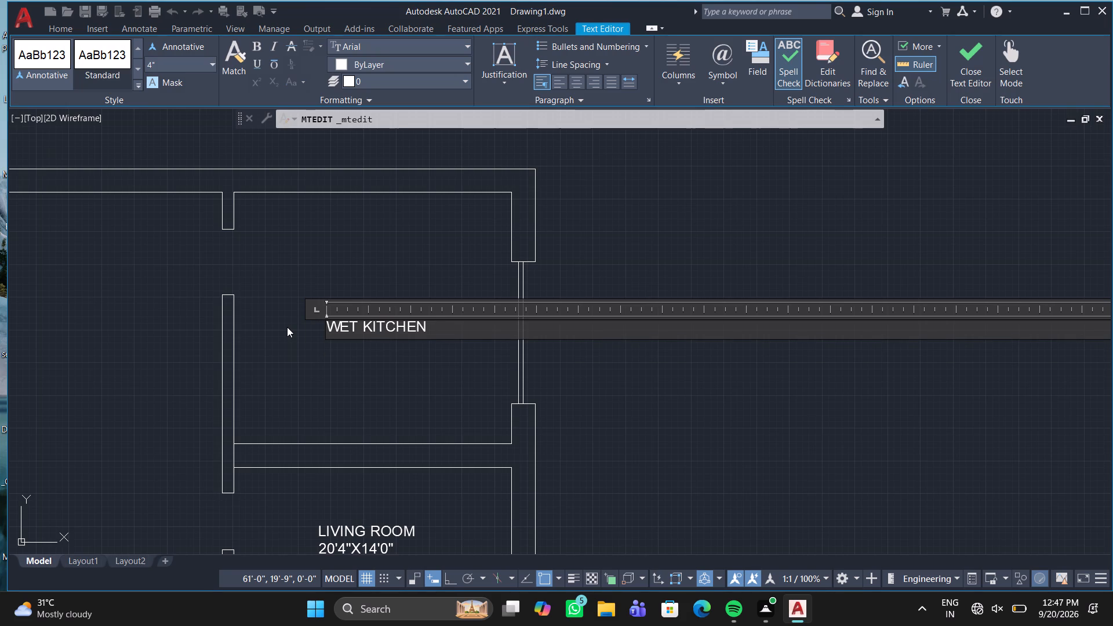
key("slash")
type("UTILI")
type("TY")
key("Return")
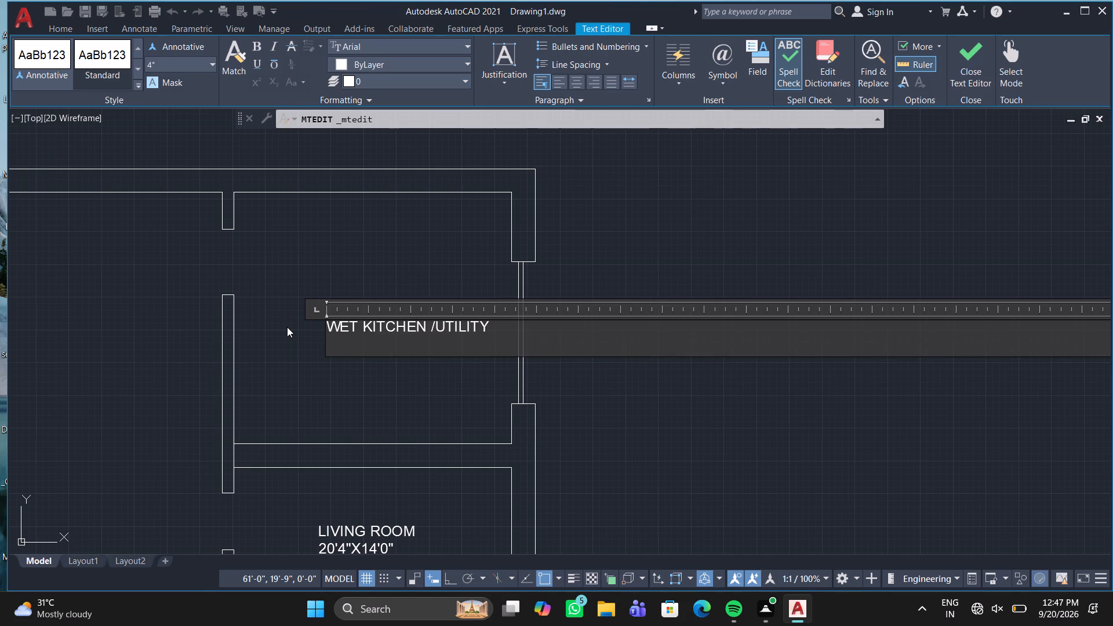
Add the dimensions 8'10"X8'0" under the WET KITCHEN /UTILITY name and save the text.
type("8'1")
key("0")
key("shift+quotedbl")
key("x")
scroll(290, 458, "up", 1)
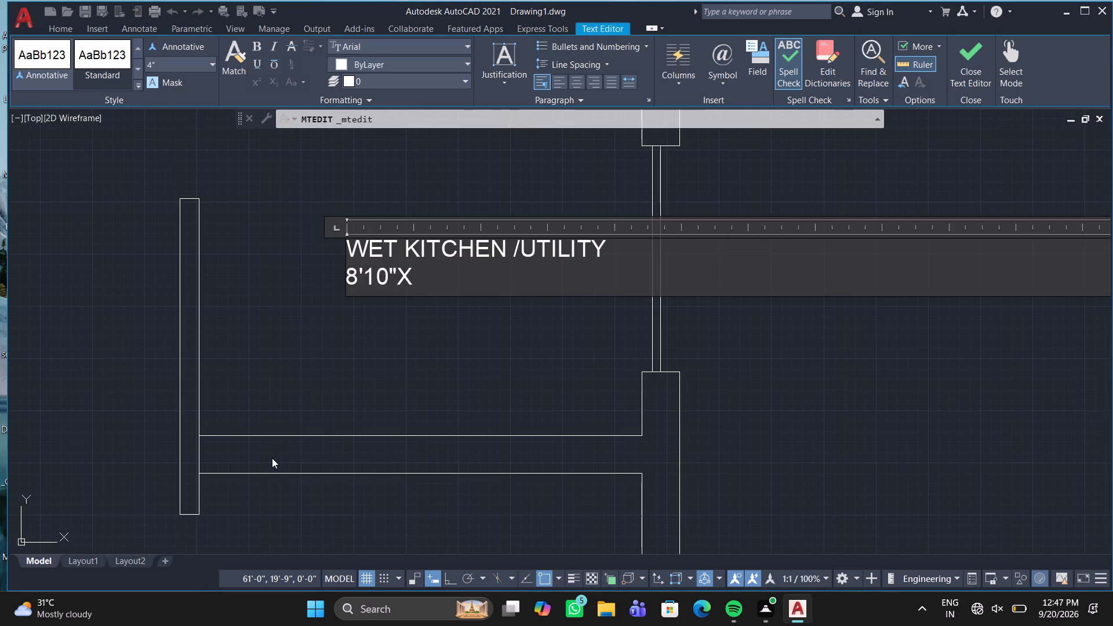
type("8'0")
key("shift+quotedbl")
key("Escape")
key("Return")
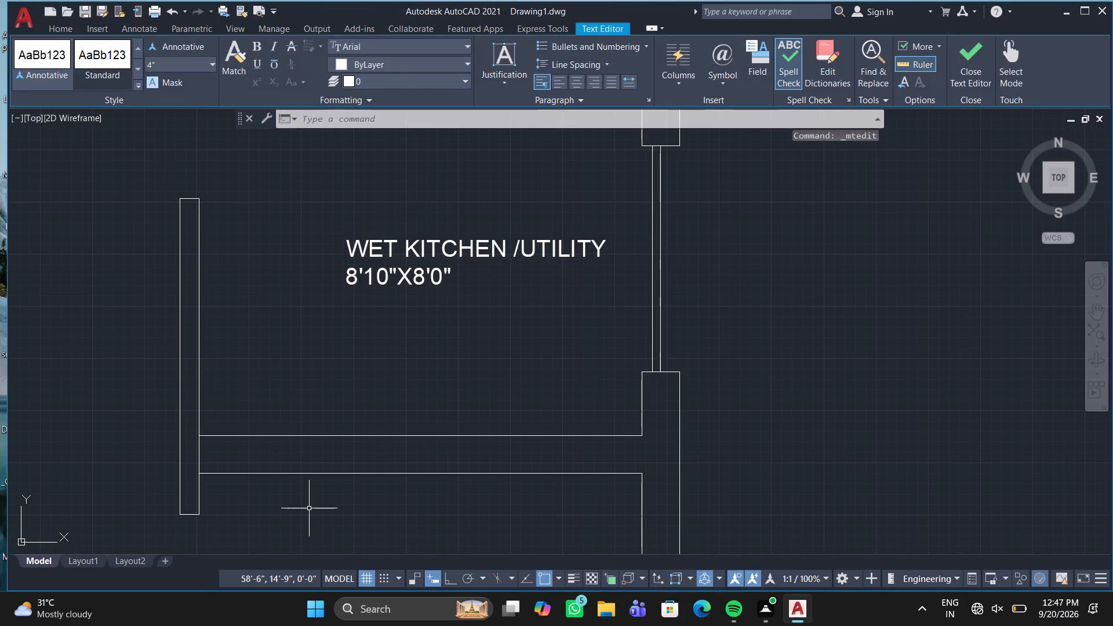
Rename the LIVING ROOM label in the room directly below the wet kitchen as STORE ROOM.
scroll(329, 503, "down", 2)
middle_click_drag(329, 503, 290, 341)
scroll(290, 341, "up", 1)
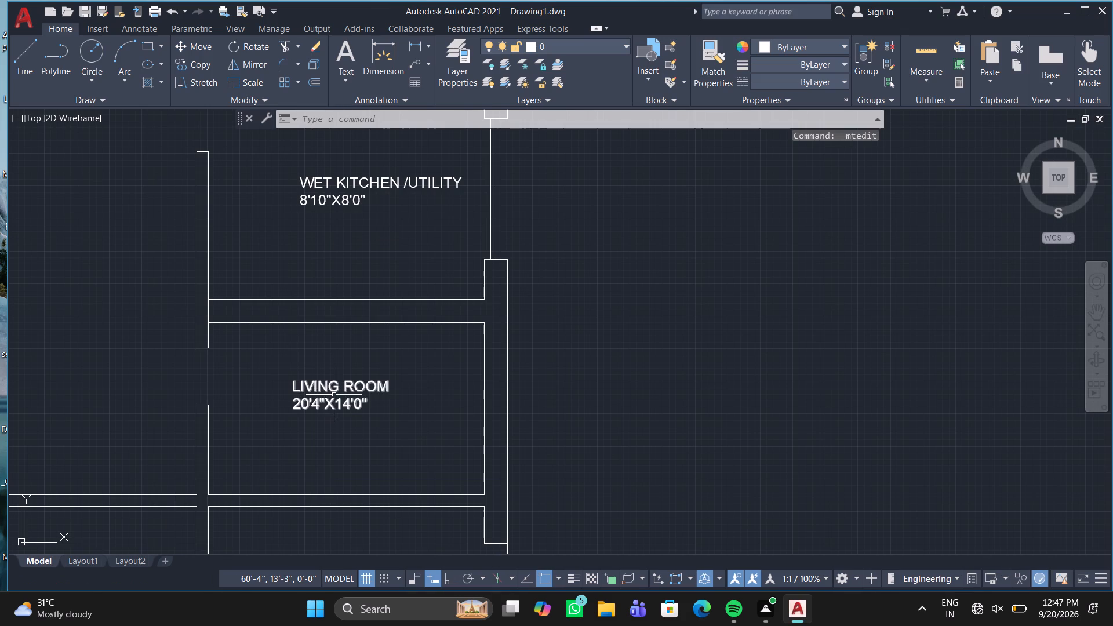
double_click(334, 396)
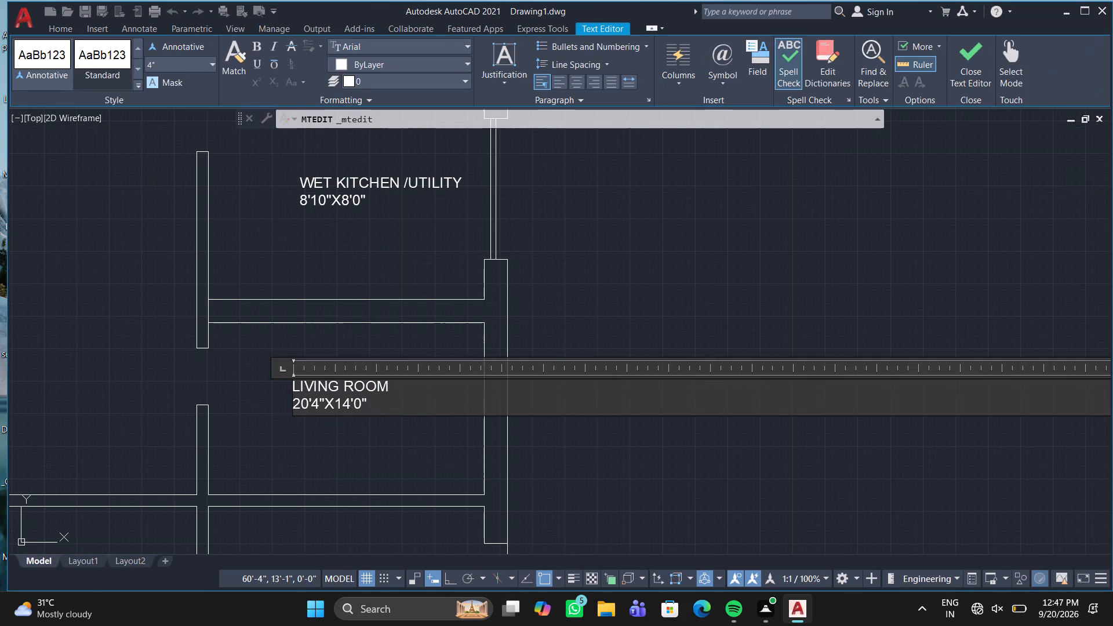
key("BackSpace")
key("BackSpace")
key("BackSpace")
key("BackSpace")
key("BackSpace")
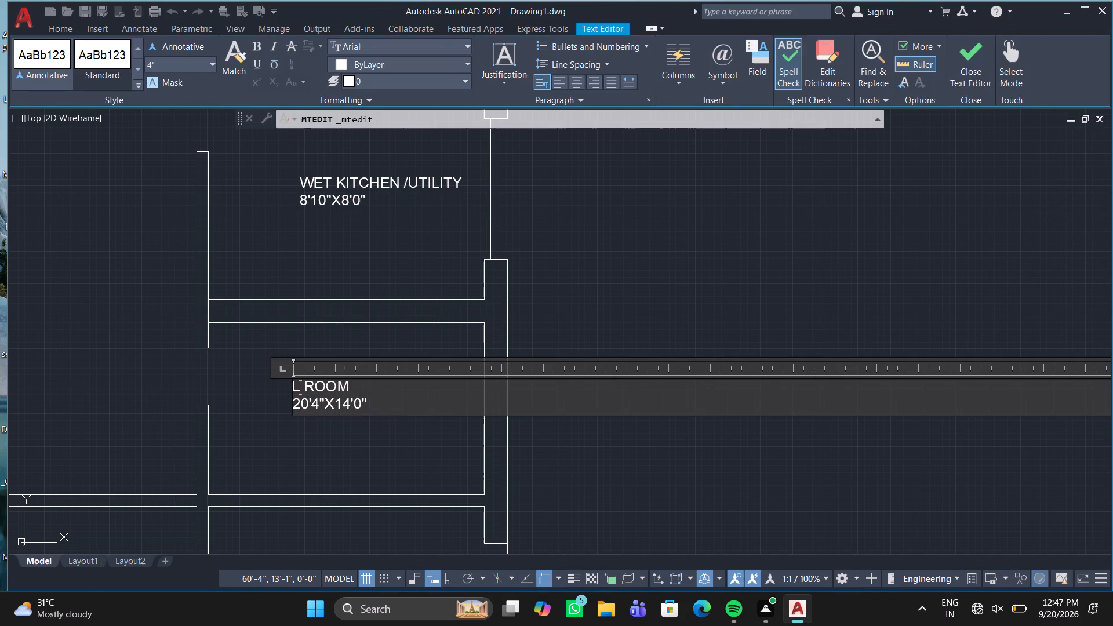
key("BackSpace")
type("ST")
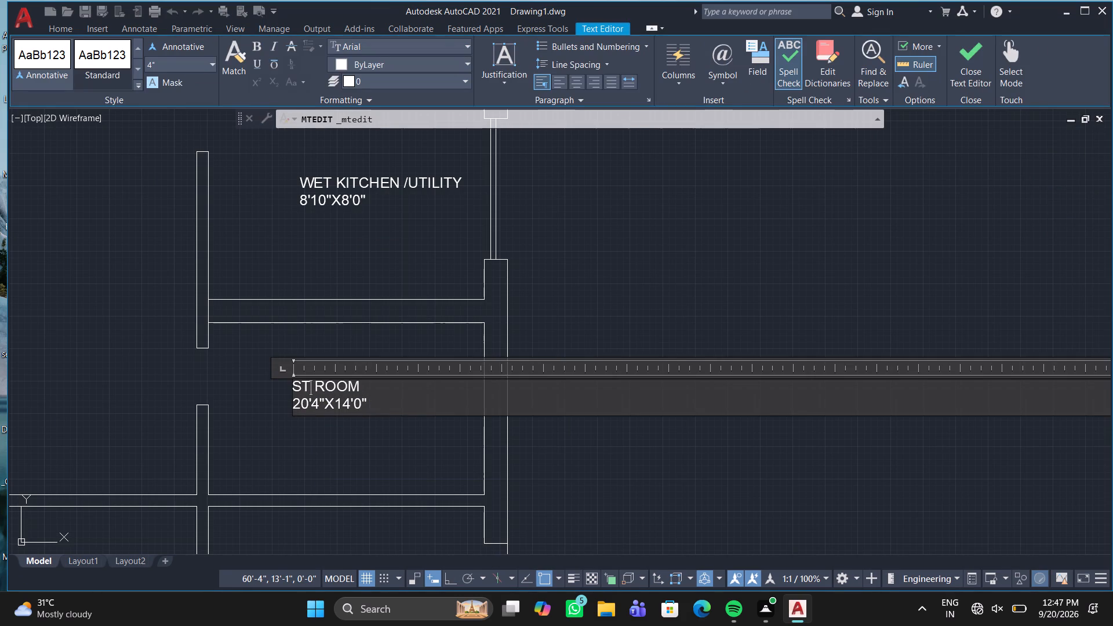
type("ORE")
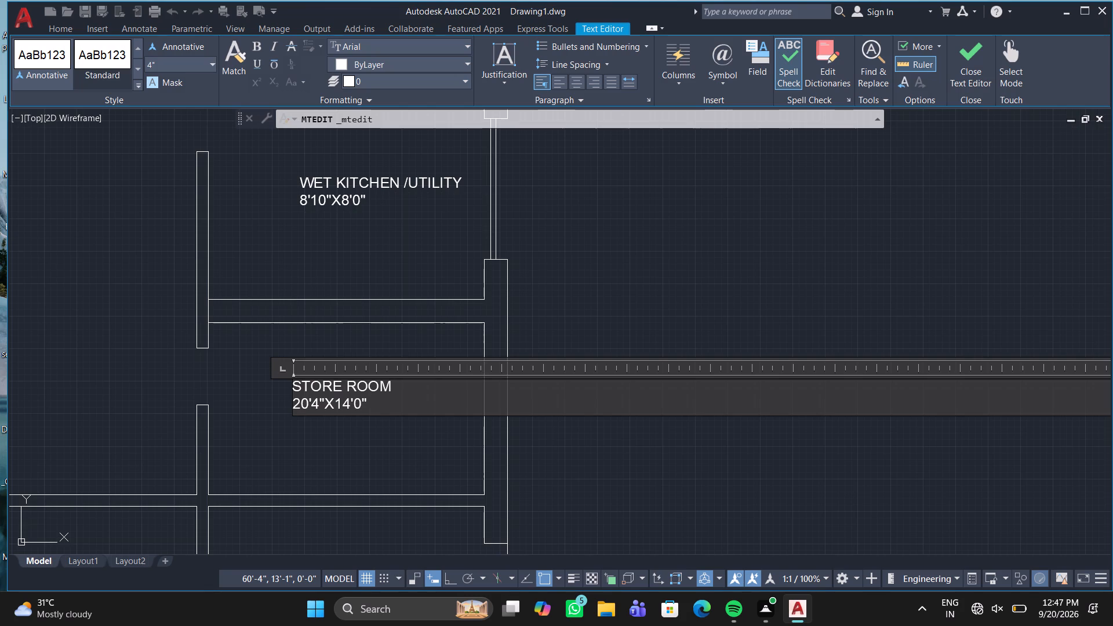
Replace the dimensions under the STORE ROOM name with 8'10"X5'5" and save the text.
key("Right")
key("Down")
key("Right")
key("Right")
key("Right")
key("BackSpace")
key("BackSpace")
key("BackSpace")
key("BackSpace")
key("BackSpace")
key("BackSpace")
key("BackSpace")
key("BackSpace")
key("BackSpace")
key("BackSpace")
key("BackSpace")
key("BackSpace")
key("BackSpace")
key("BackSpace")
key("BackSpace")
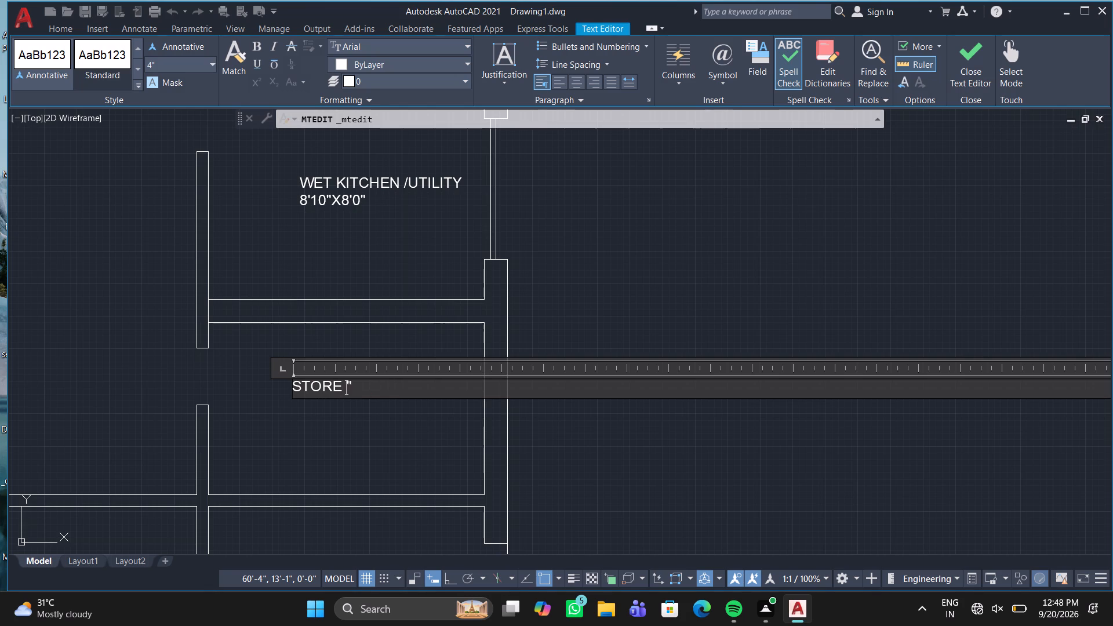
type("ROOM")
key("Return")
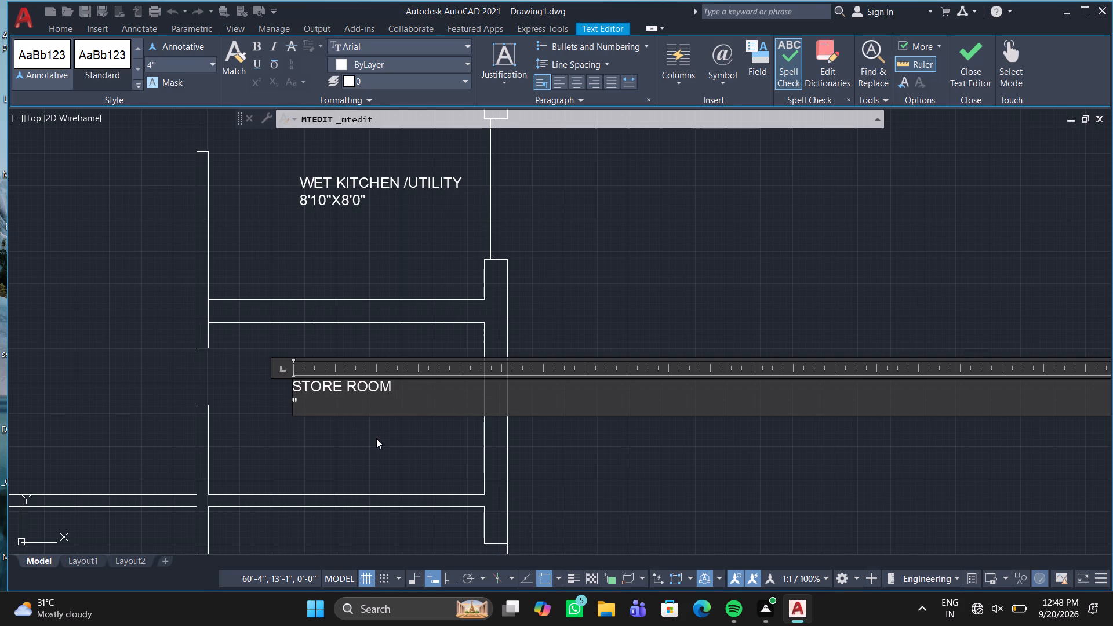
key("8")
type("'10")
type("\"X")
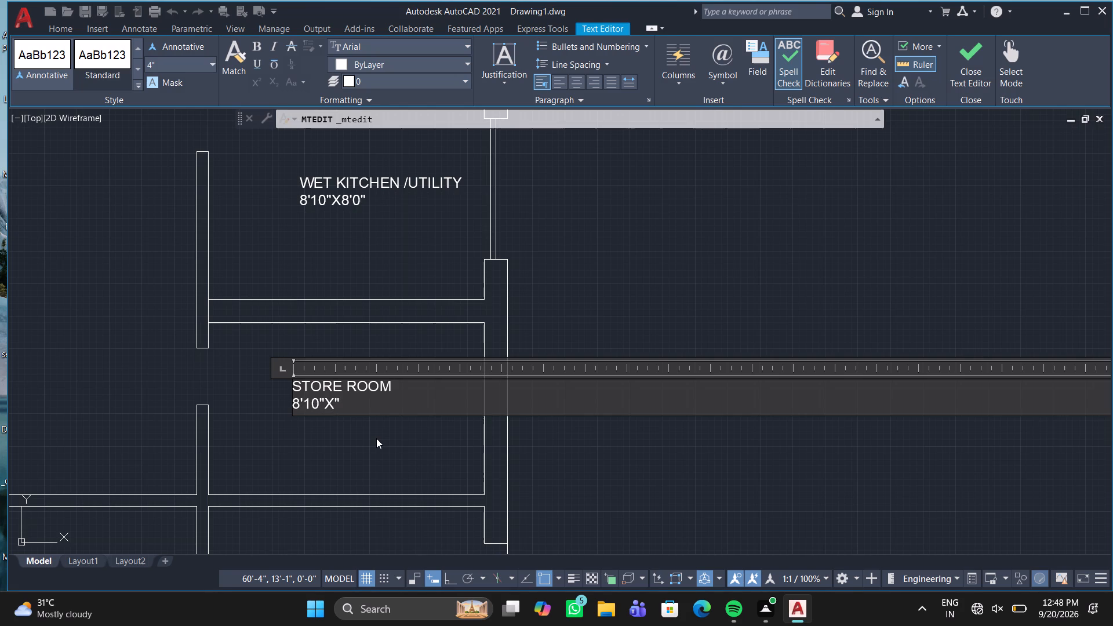
type("5'5")
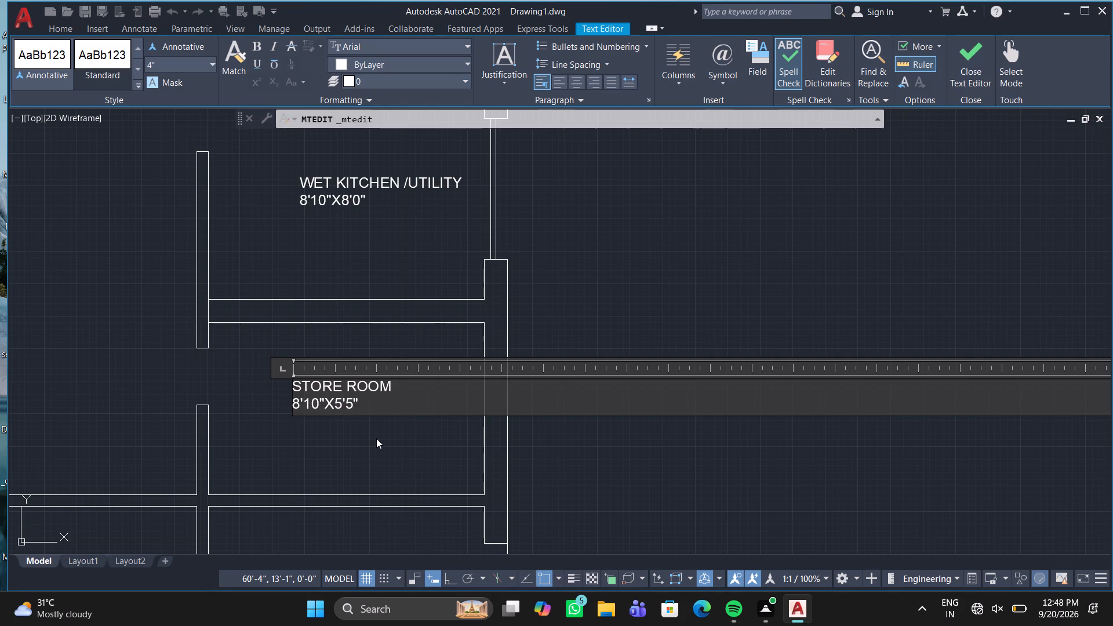
key("Escape")
key("Return")
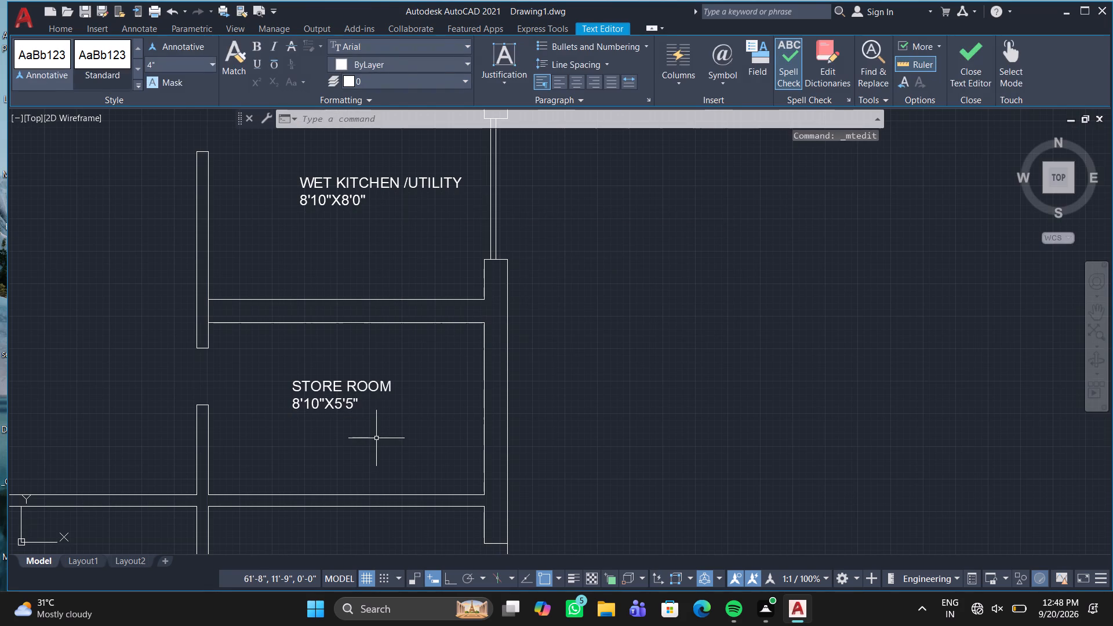
Replace both lines of the LIVING ROOM label in the room directly below the store room with the name SER TOILET.
scroll(370, 439, "down", 2)
middle_click_drag(370, 439, 517, 233)
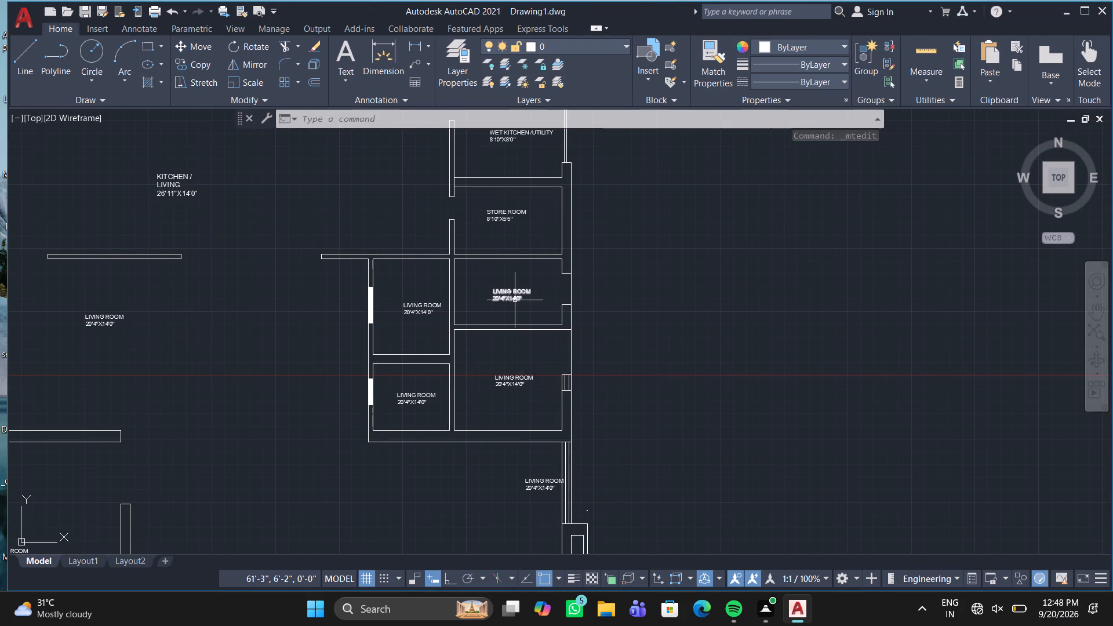
double_click(515, 300)
scroll(514, 300, "up", 1)
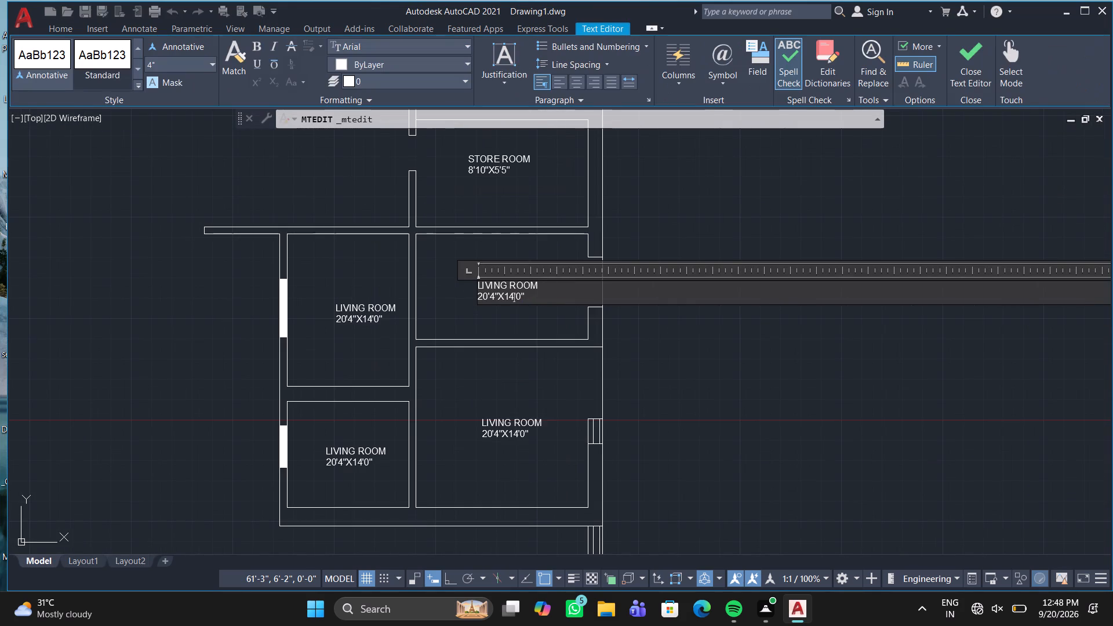
left_click_drag(574, 286, 375, 283)
key("BackSpace")
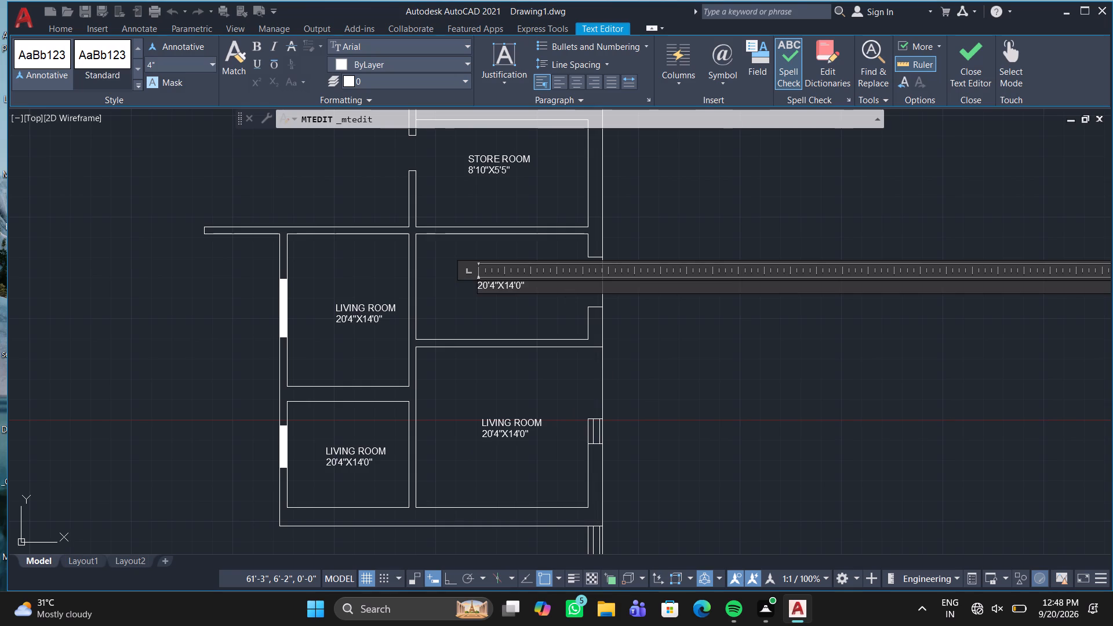
left_click_drag(566, 291, 443, 290)
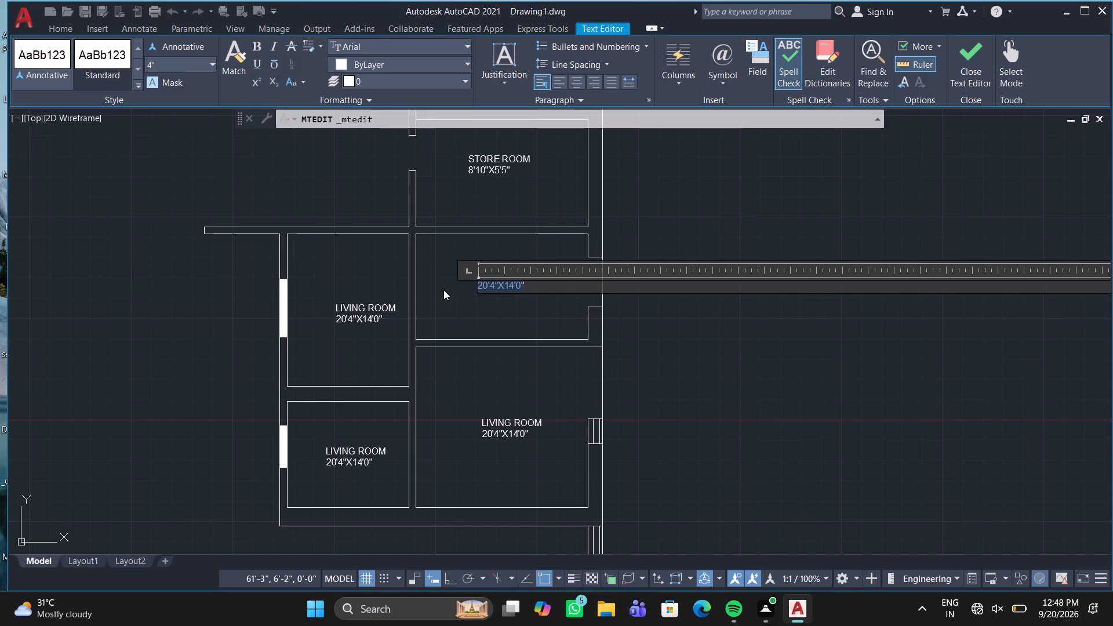
key("BackSpace")
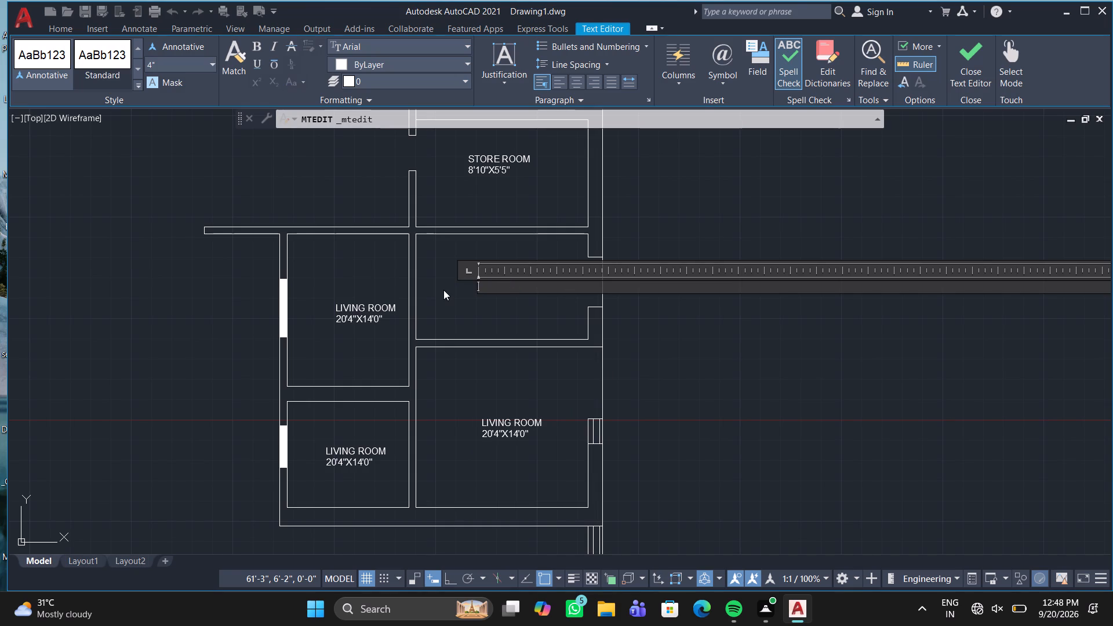
type("SER TOILET")
Add the dimensions 8'10"X5'5" under the SER TOILET name and save the text.
key("Return")
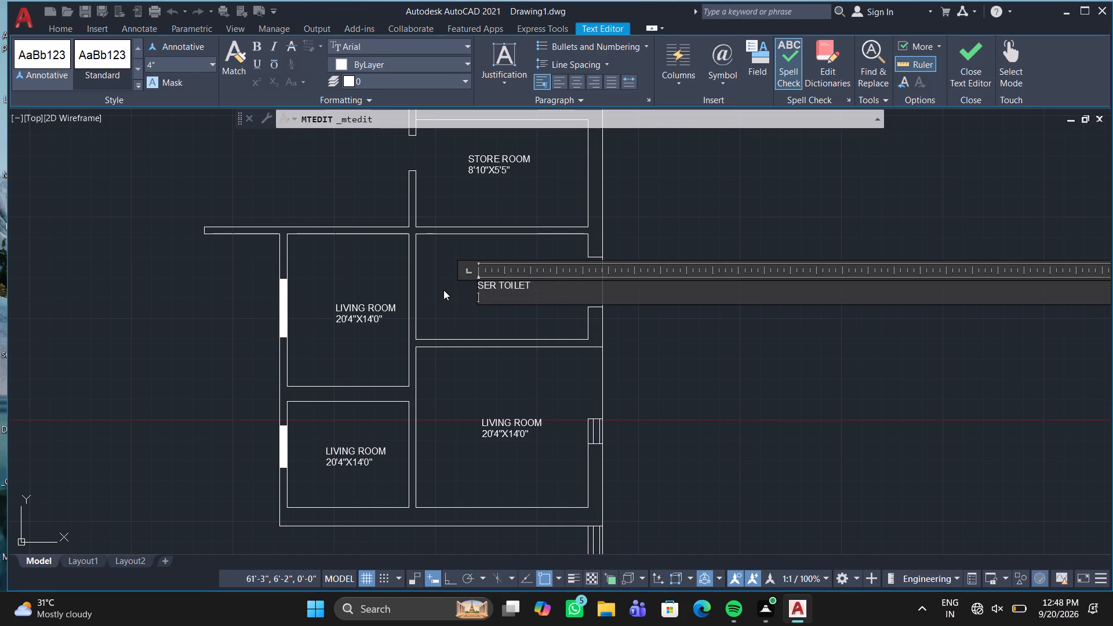
type("8'10")
type("\"X")
type("5'5")
key("shift+quotedbl")
key("Escape")
key("Return")
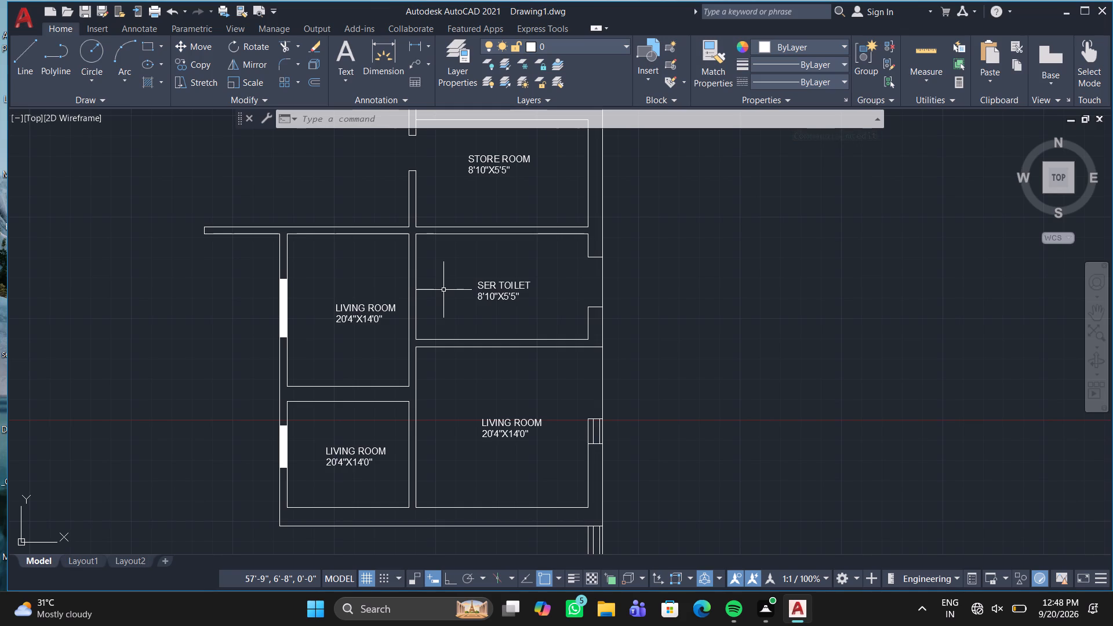
Open the LIVING ROOM label in the room immediately west of the SER TOILET for editing.
double_click(341, 315)
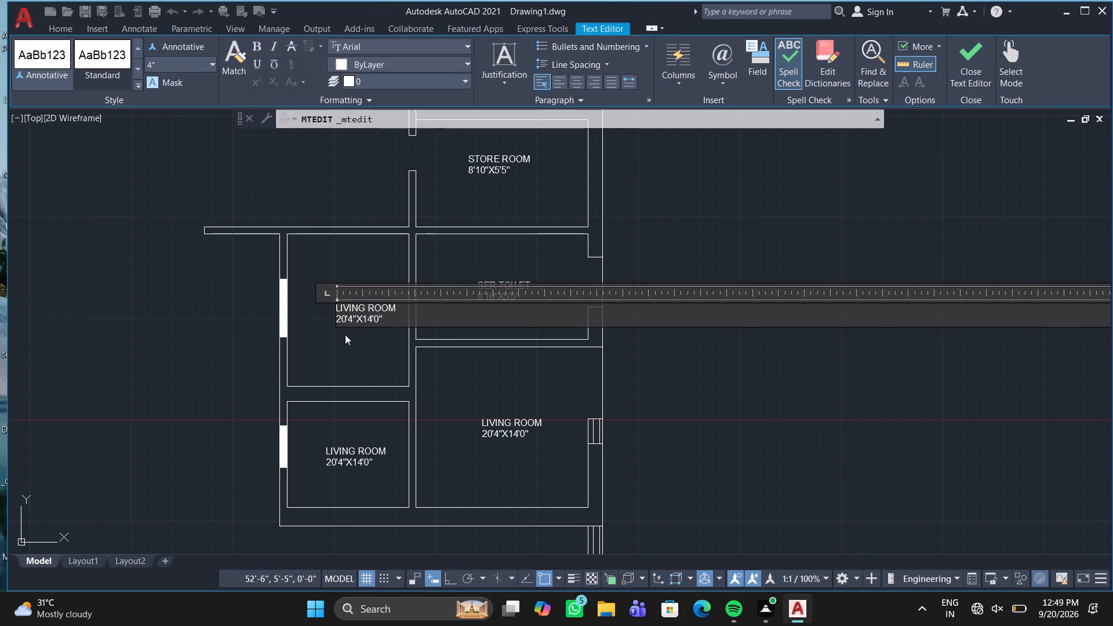
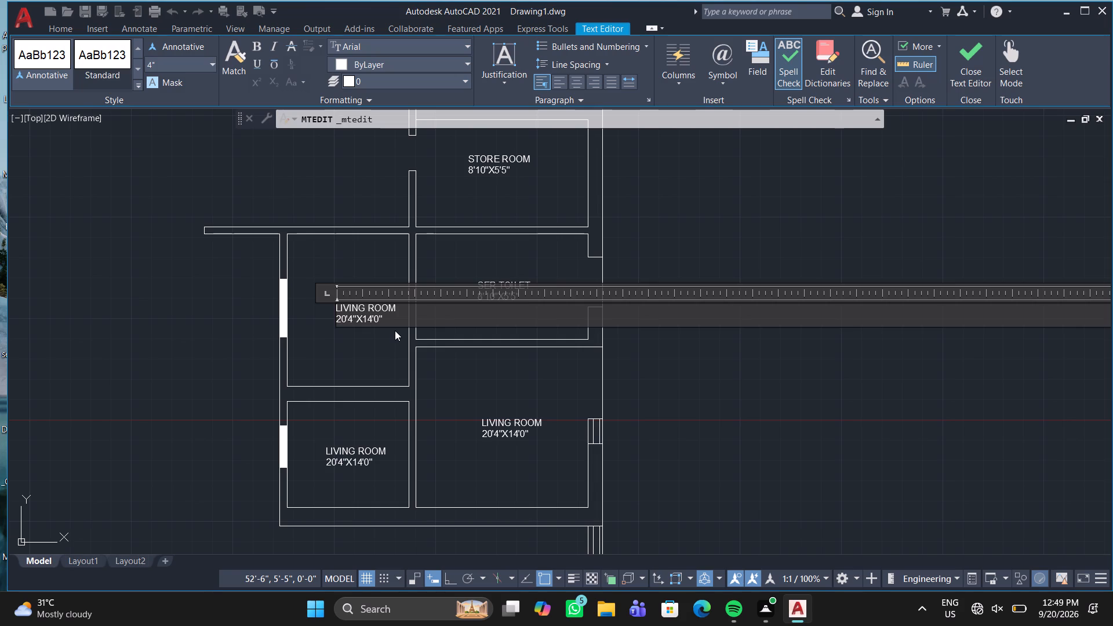
Replace both lines of the opened LIVING ROOM label west of the SER TOILET with the name POR.
key("Right")
key("Right")
key("Right")
key("Right")
key("Right")
key("Right")
key("Right")
key("Right")
key("Right")
key("Right")
key("BackSpace")
key("BackSpace")
key("BackSpace")
key("BackSpace")
key("BackSpace")
key("BackSpace")
key("BackSpace")
key("BackSpace")
key("BackSpace")
key("BackSpace")
key("BackSpace")
key("BackSpace")
key("BackSpace")
key("BackSpace")
key("BackSpace")
key("BackSpace")
key("BackSpace")
key("BackSpace")
key("BackSpace")
key("BackSpace")
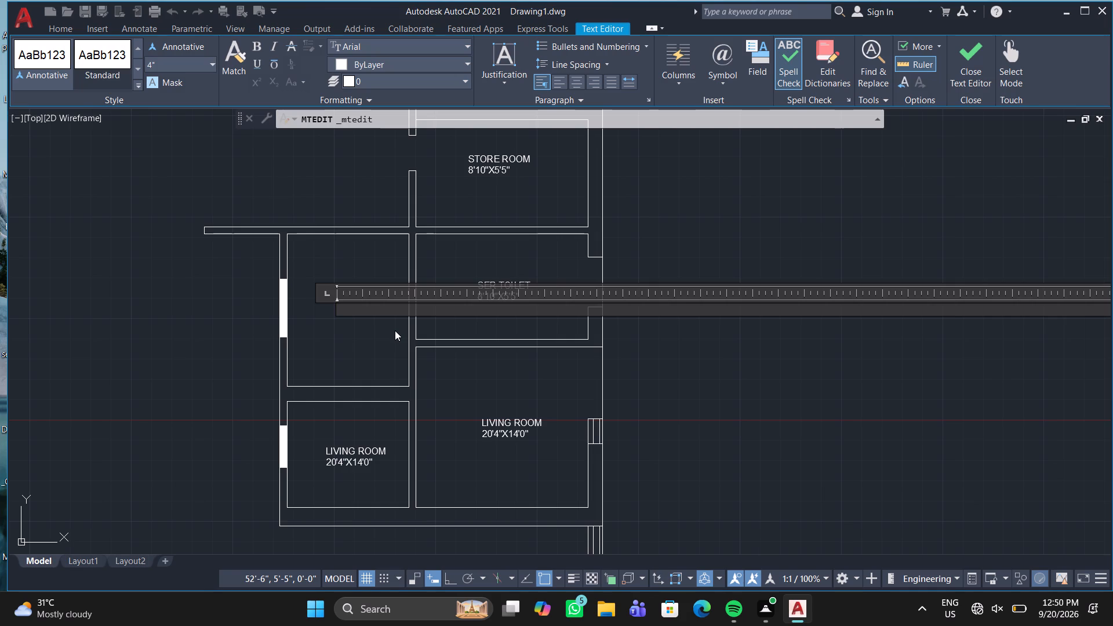
type("POR")
key("Return")
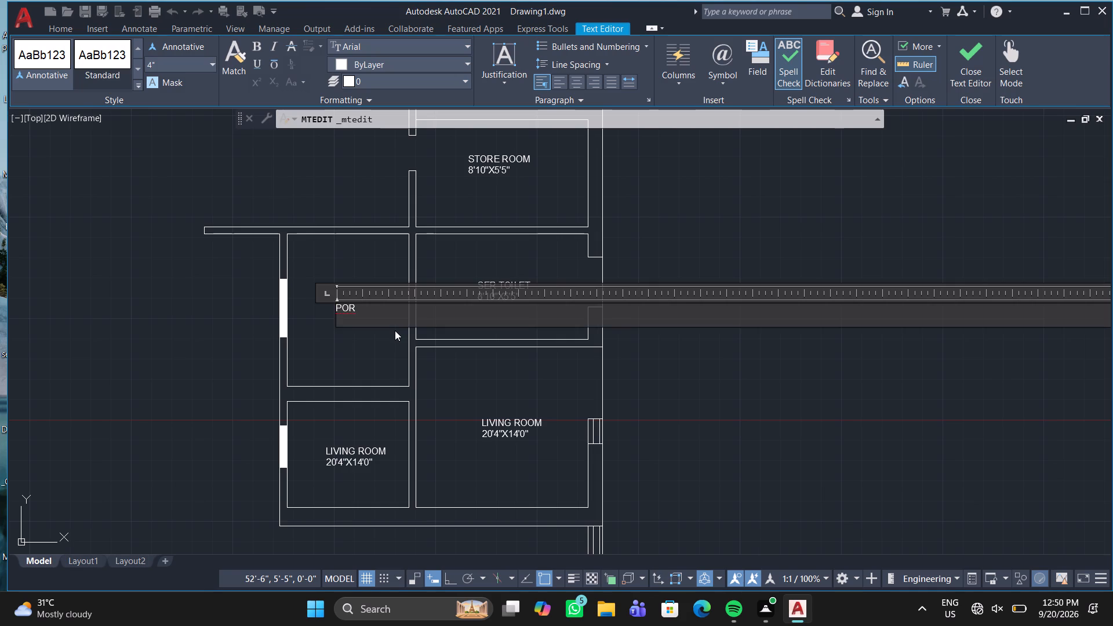
Add the dimensions 6'3"X7'0" under the POR name and save the text.
type("6'3\"")
key("x")
type("7'0\"")
key("Escape")
key("Return")
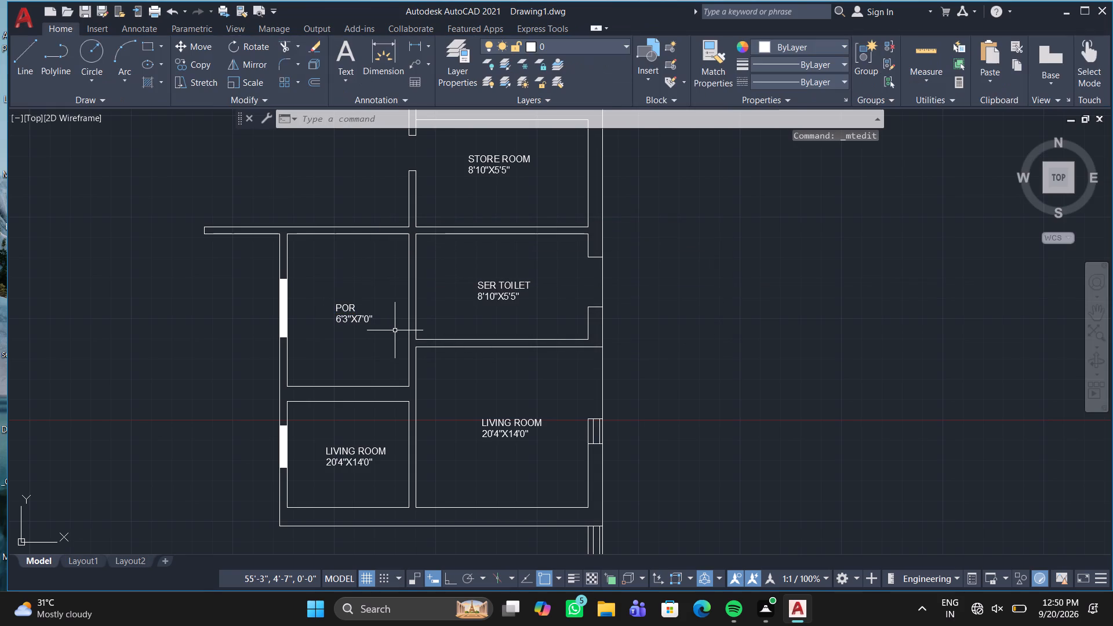
Replace both lines of the LIVING ROOM label in the small room directly below POR with the name LIFT.
left_click(327, 458)
left_click(327, 458)
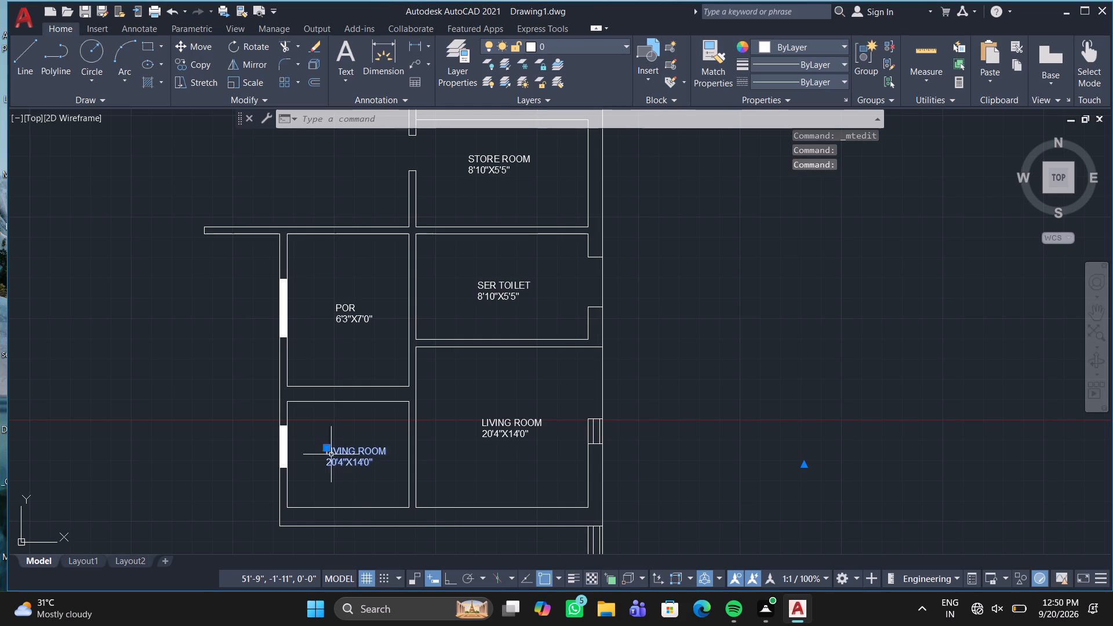
double_click(340, 447)
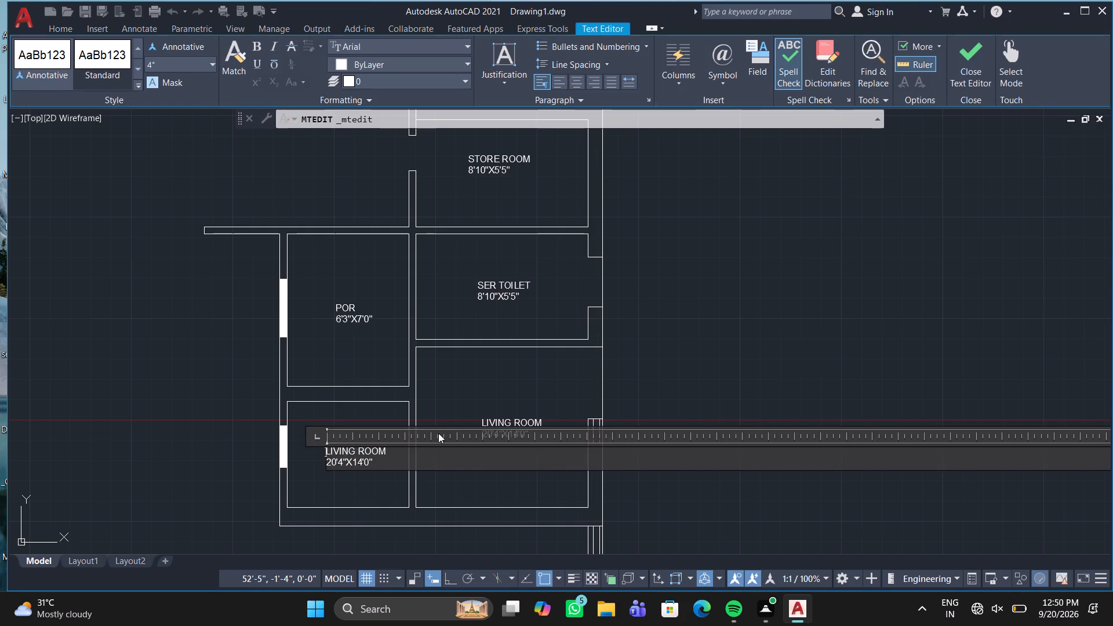
left_click_drag(468, 460, 264, 568)
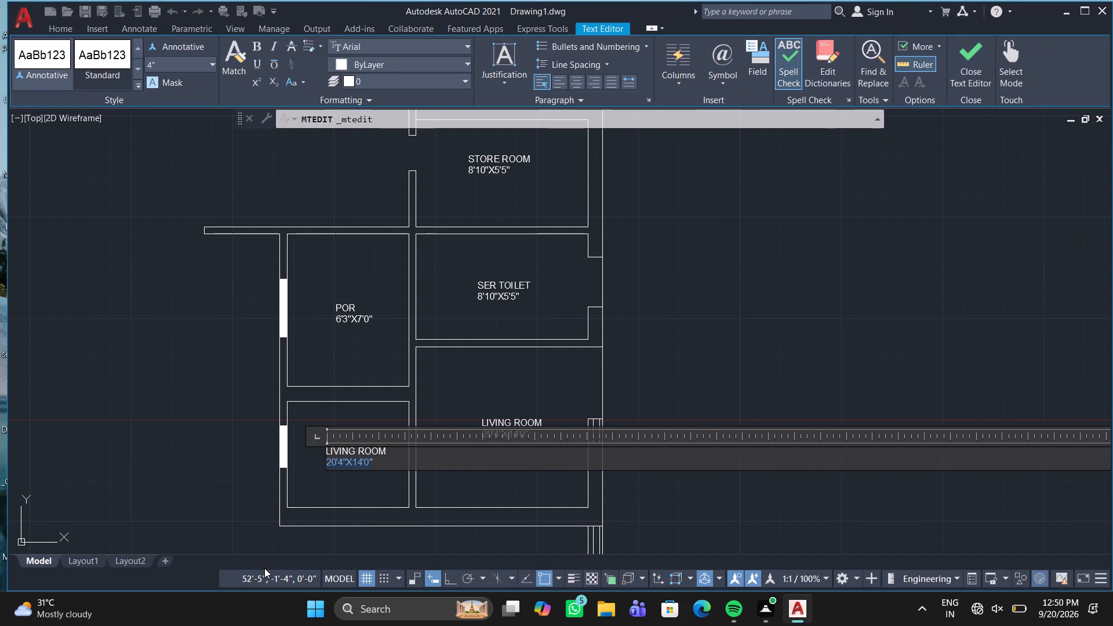
key("BackSpace")
left_click_drag(414, 446, 349, 469)
left_click_drag(419, 438, 412, 446)
left_click(412, 446)
left_click(407, 467)
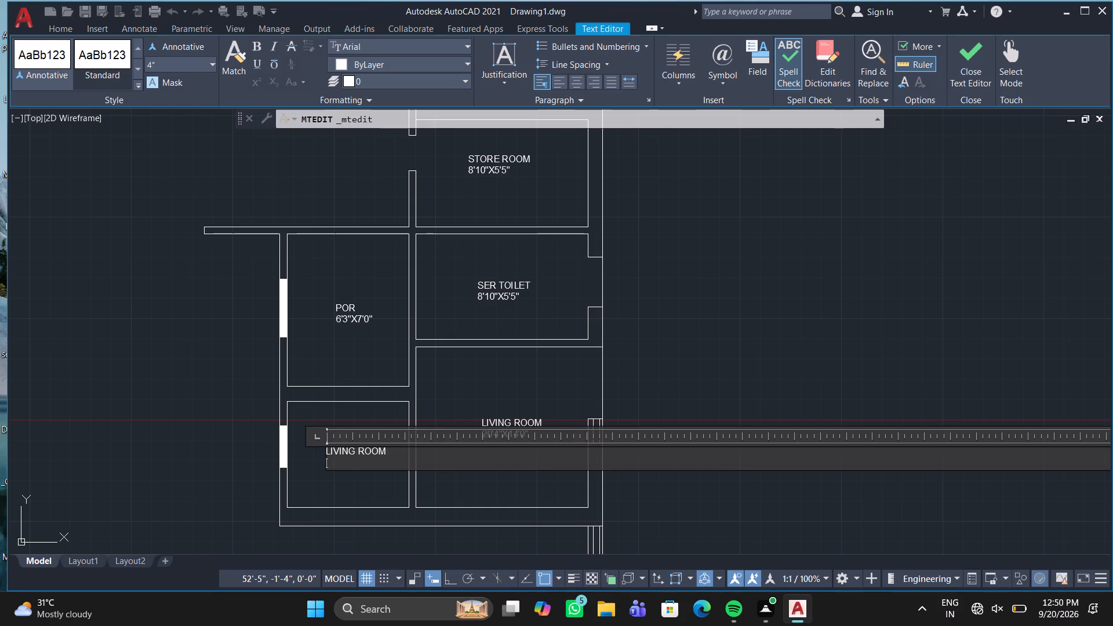
left_click_drag(388, 450, 256, 506)
key("BackSpace")
key("BackSpace")
key("BackSpace")
key("BackSpace")
key("BackSpace")
key("BackSpace")
key("BackSpace")
key("BackSpace")
key("BackSpace")
key("BackSpace")
key("BackSpace")
key("BackSpace")
key("BackSpace")
key("BackSpace")
key("BackSpace")
key("BackSpace")
key("BackSpace")
key("BackSpace")
key("BackSpace")
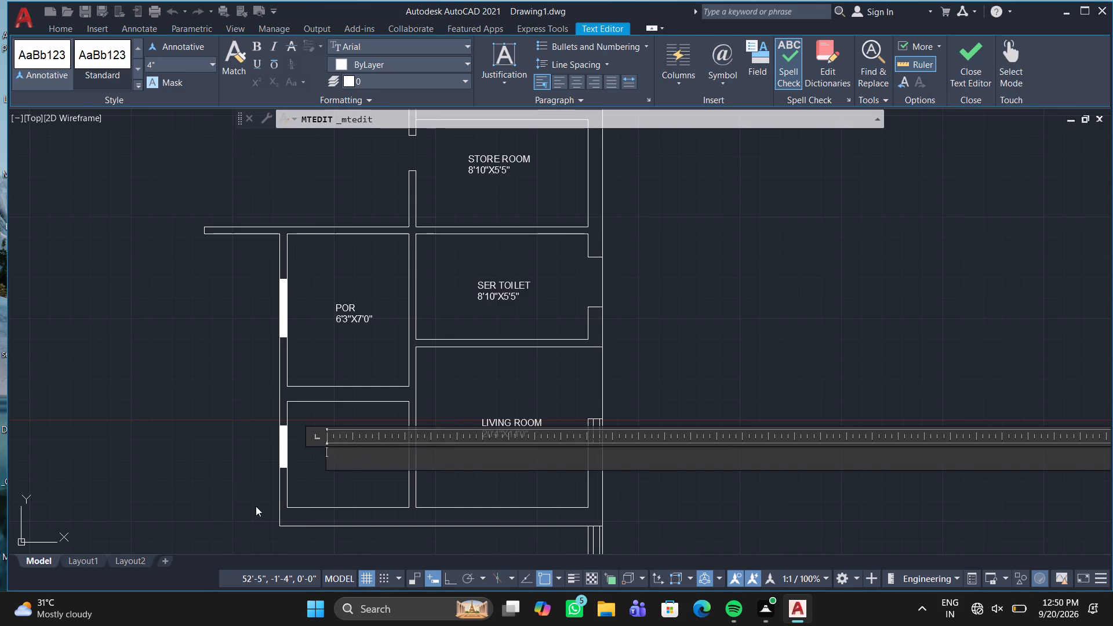
type("LI")
type("FT")
key("Return")
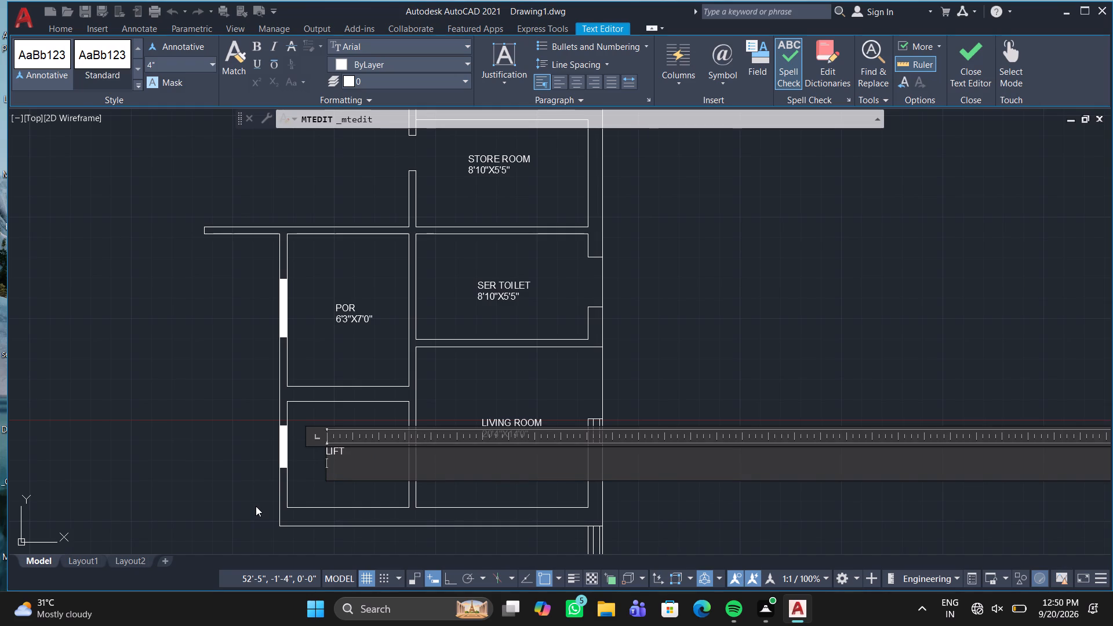
Add the dimensions 5'11"X5'5" under the LIFT name and save the text.
type("5'11'")
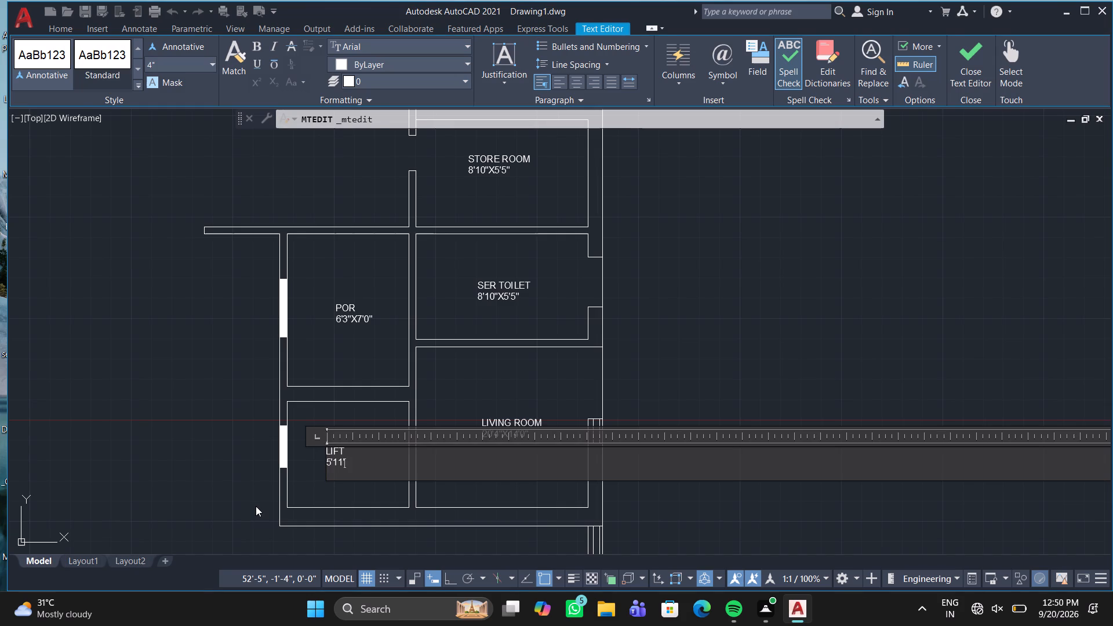
key("shift+quotedbl")
key("BackSpace")
key("BackSpace")
key("shift+quotedbl")
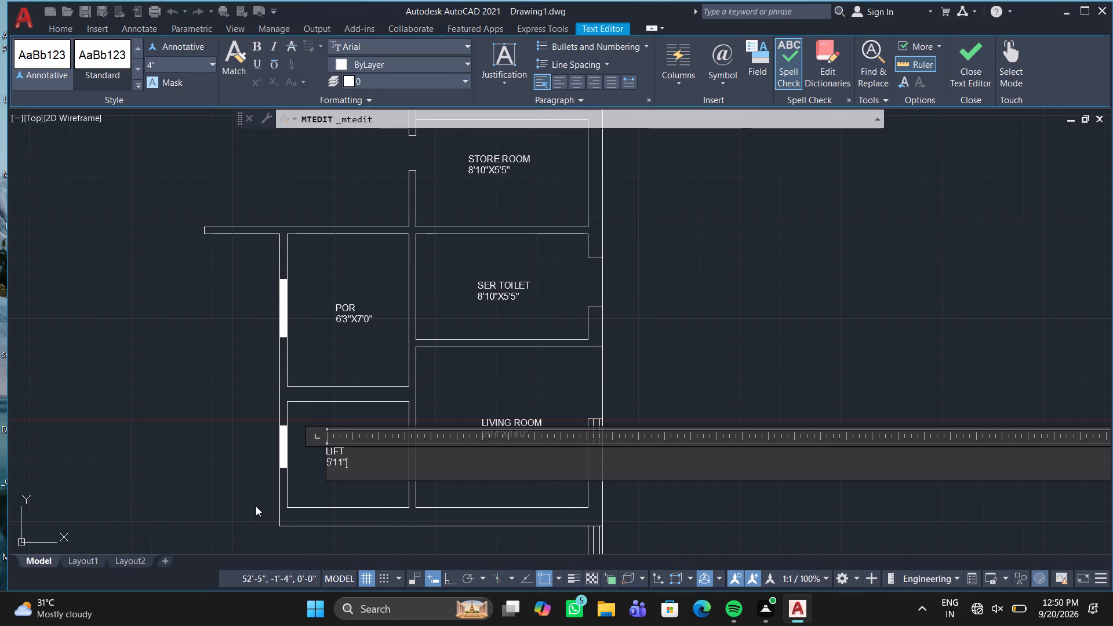
key("x")
type("5'5\"")
key("Escape")
key("Return")
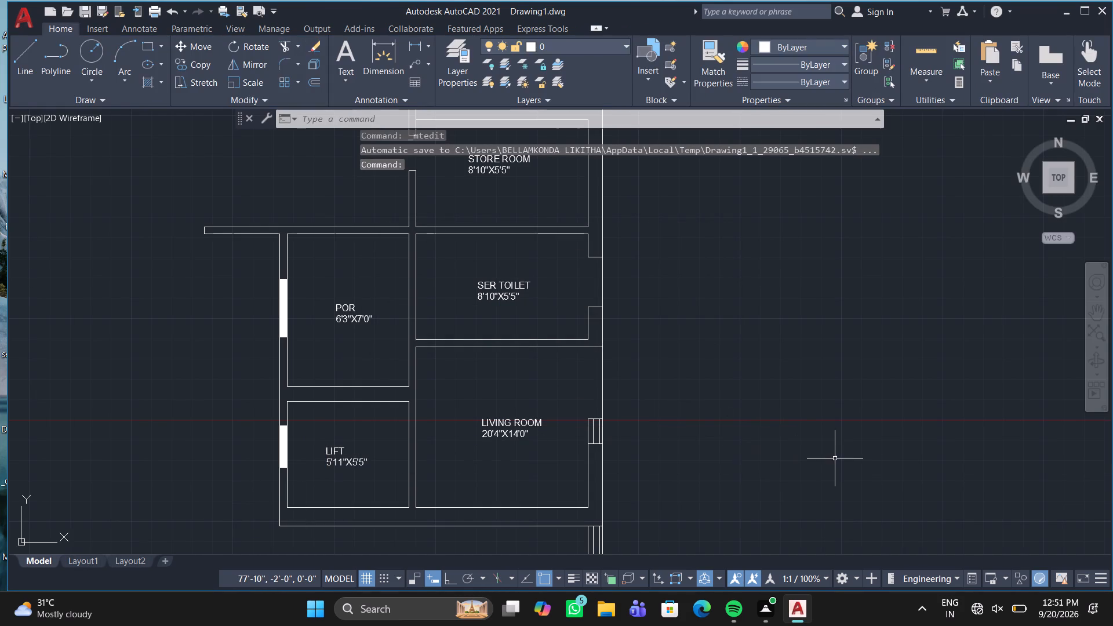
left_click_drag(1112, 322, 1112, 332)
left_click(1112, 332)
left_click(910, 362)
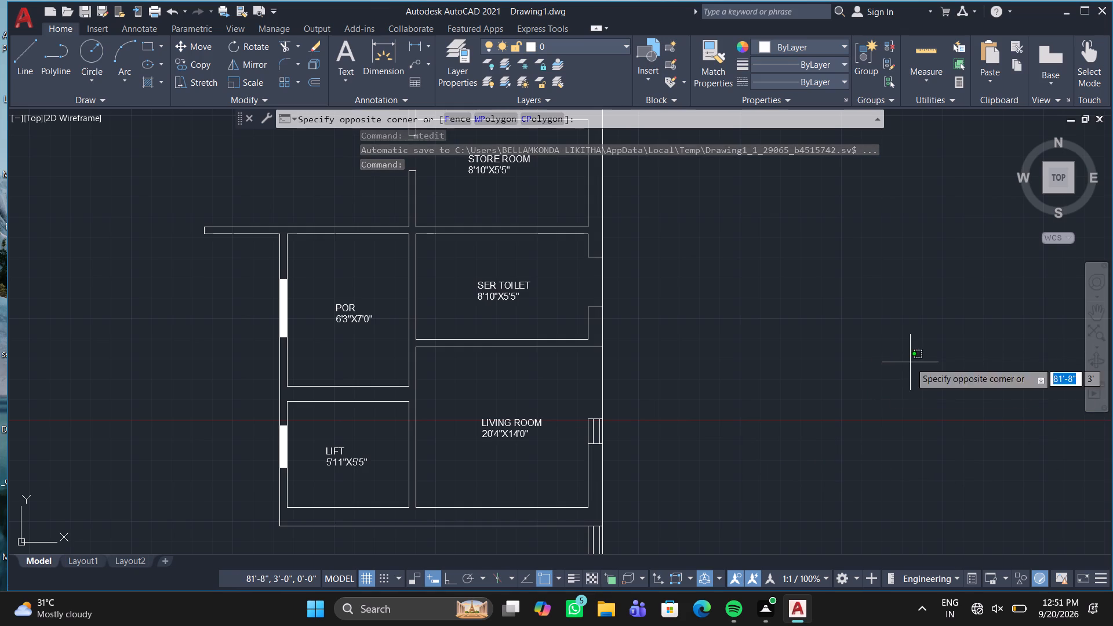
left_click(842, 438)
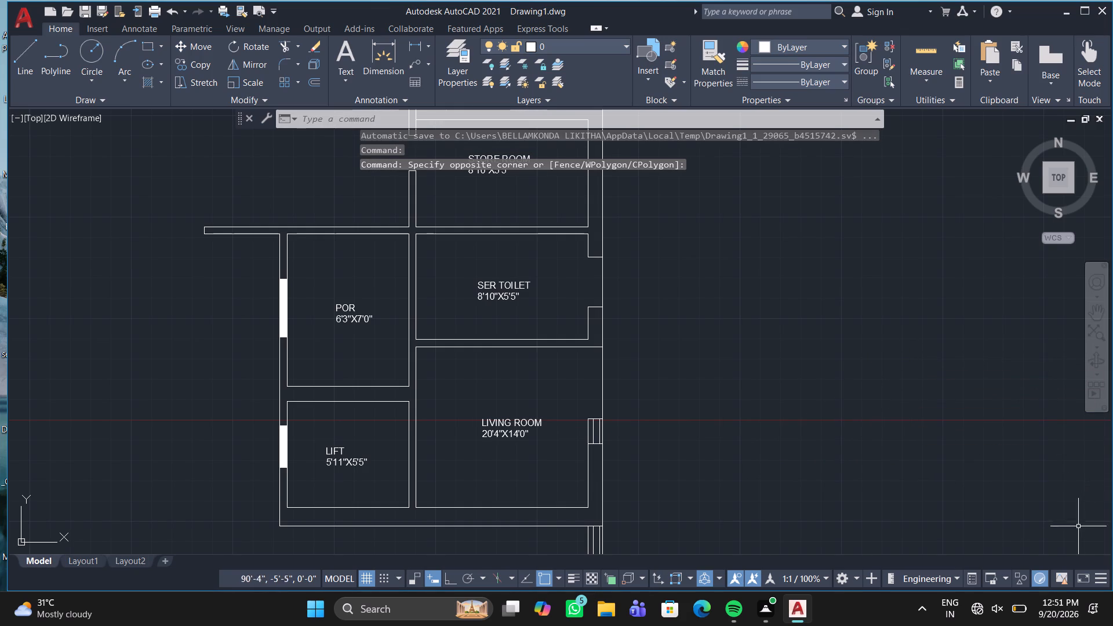
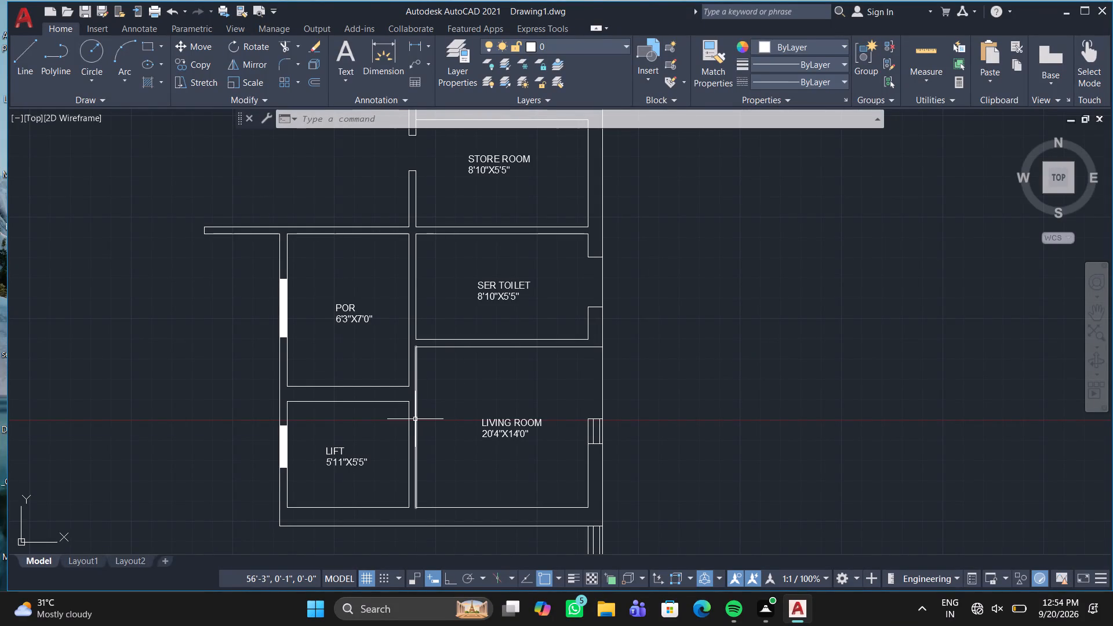
Replace the word LIVING with SEVENT in the LIVING ROOM label of the room east of LIFT.
double_click(515, 427)
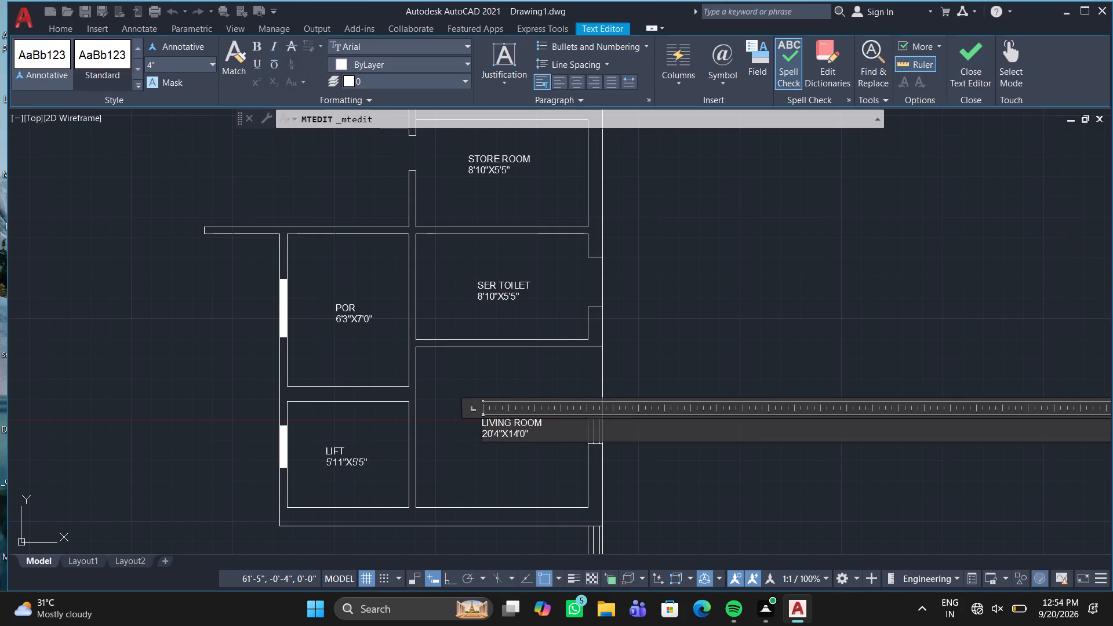
key("BackSpace")
key("BackSpace")
key("BackSpace")
key("BackSpace")
key("BackSpace")
key("BackSpace")
key("BackSpace")
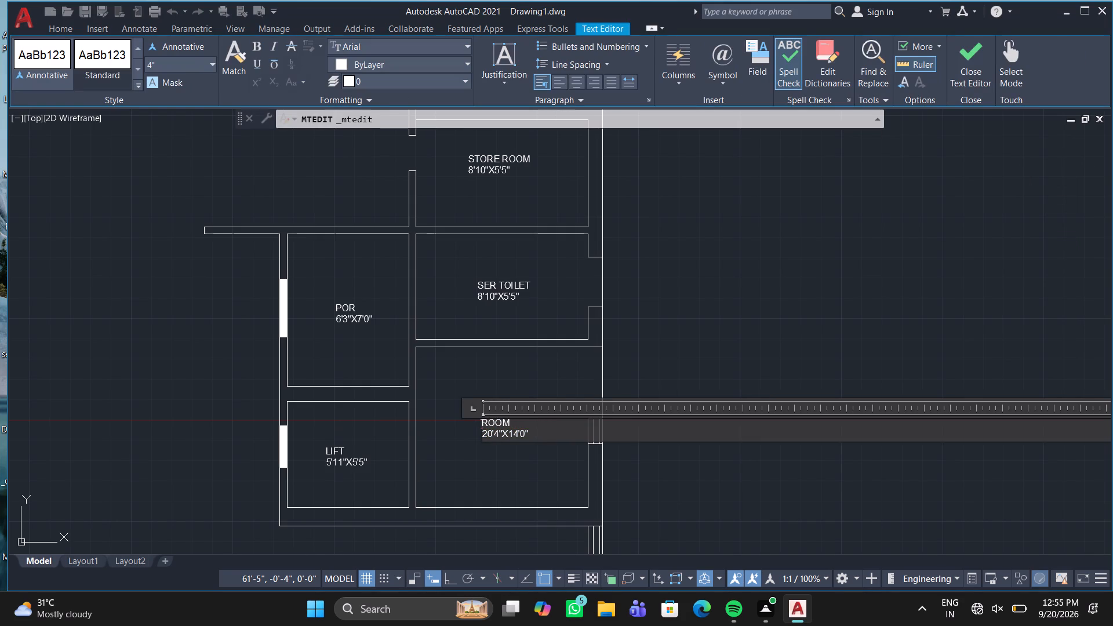
type("SEVENT")
Clear the old dimensions from that label and finish its name as SEVENT ROOM, with a space between the words.
key("Right")
key("Right")
key("Right")
key("Right")
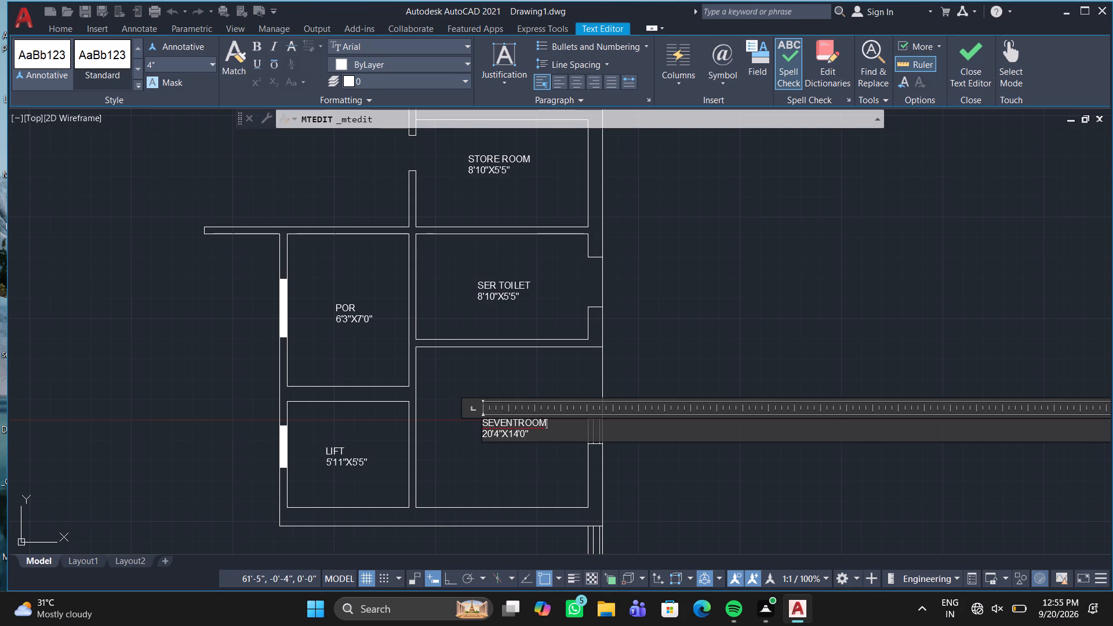
key("Down")
left_click(534, 419)
key("Right")
key("Right")
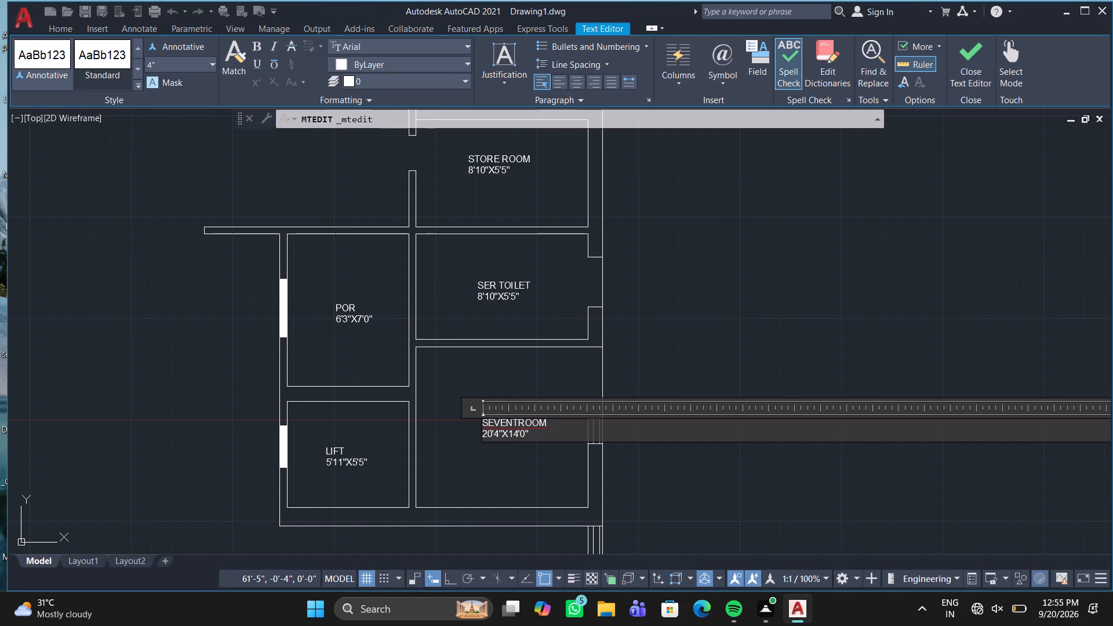
key("Down")
left_click(534, 419)
key("Down")
key("BackSpace")
key("BackSpace")
key("BackSpace")
key("BackSpace")
key("BackSpace")
key("BackSpace")
key("BackSpace")
key("BackSpace")
key("BackSpace")
key("BackSpace")
key("BackSpace")
key("BackSpace")
key("BackSpace")
key("BackSpace")
key("BackSpace")
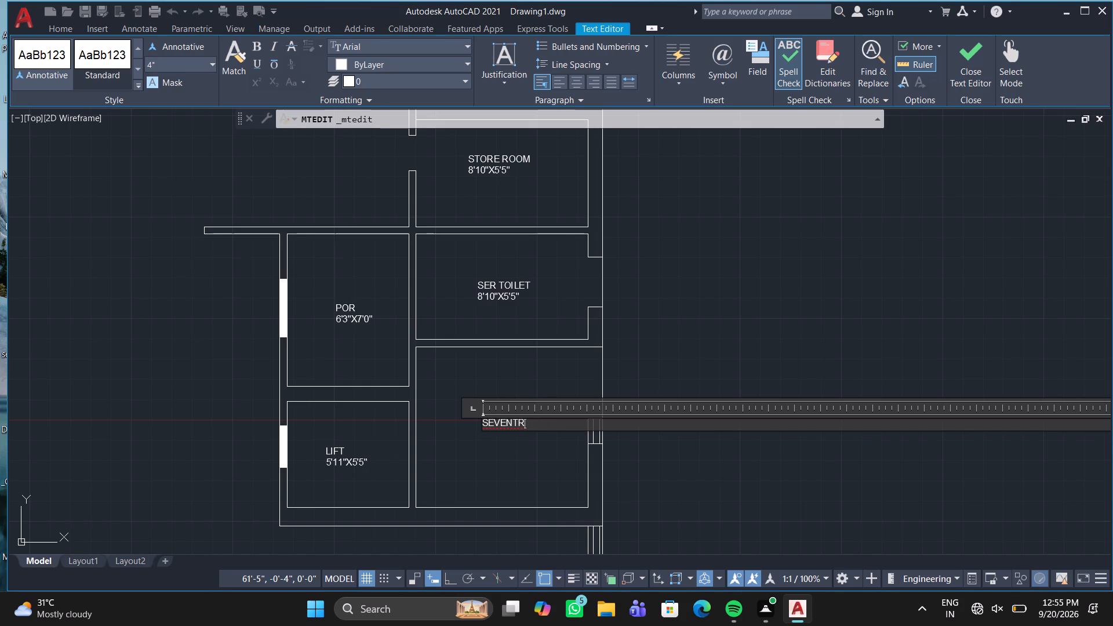
key("BackSpace")
key("space")
key("r")
type("OOM")
Add the dimensions 8'10"X7'10" under the SEVENT ROOM name and save the text.
key("Return")
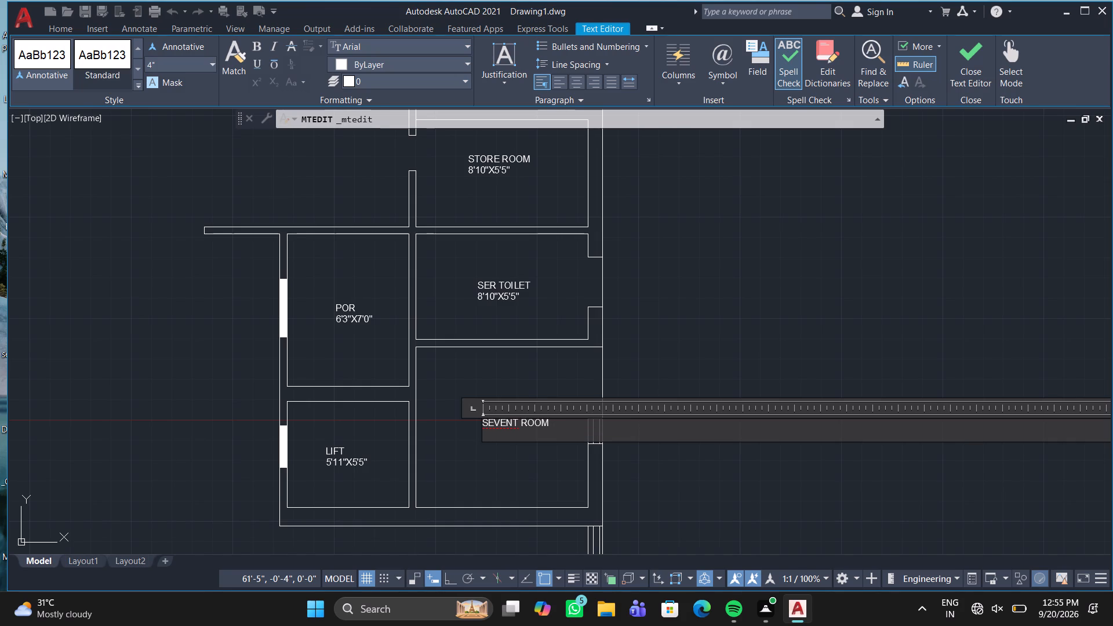
type("8'10")
key("shift+quotedbl")
key("x")
type("7'10")
key("shift+quotedbl")
key("Escape")
key("Escape")
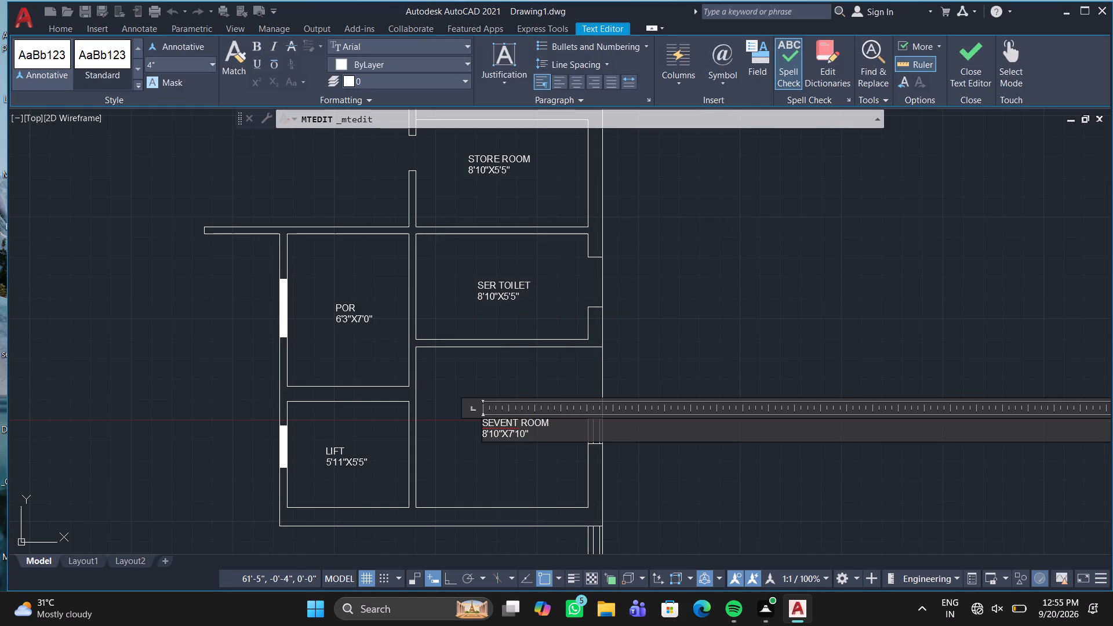
key("Return")
key("Escape")
key("Return")
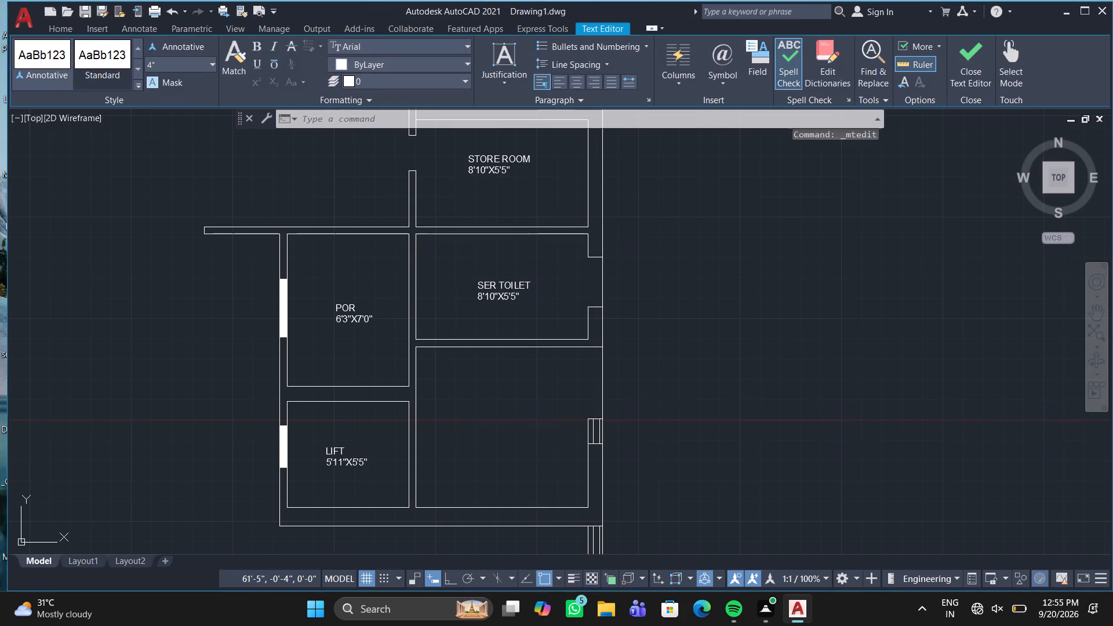
Move the LIVING ROOM label in the open area south of SEVENT ROOM southwest, clear of the east window.
scroll(527, 431, "down", 2)
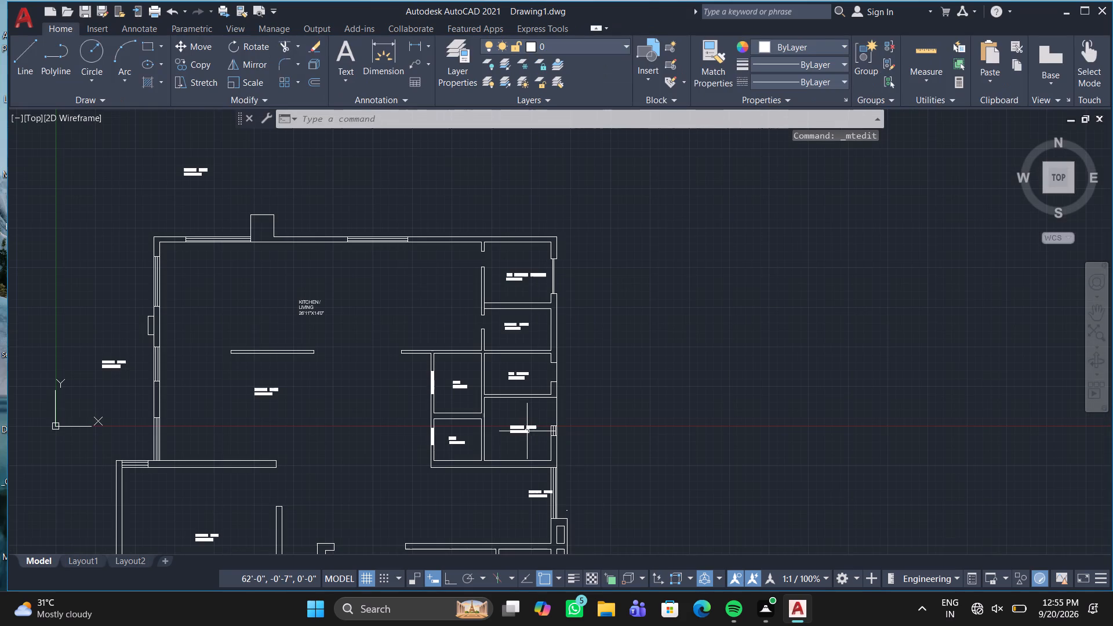
middle_click(527, 431)
scroll(529, 439, "up", 4)
scroll(529, 439, "down", 2)
middle_click_drag(529, 432, 482, 0)
middle_click_drag(493, 204, 491, 363)
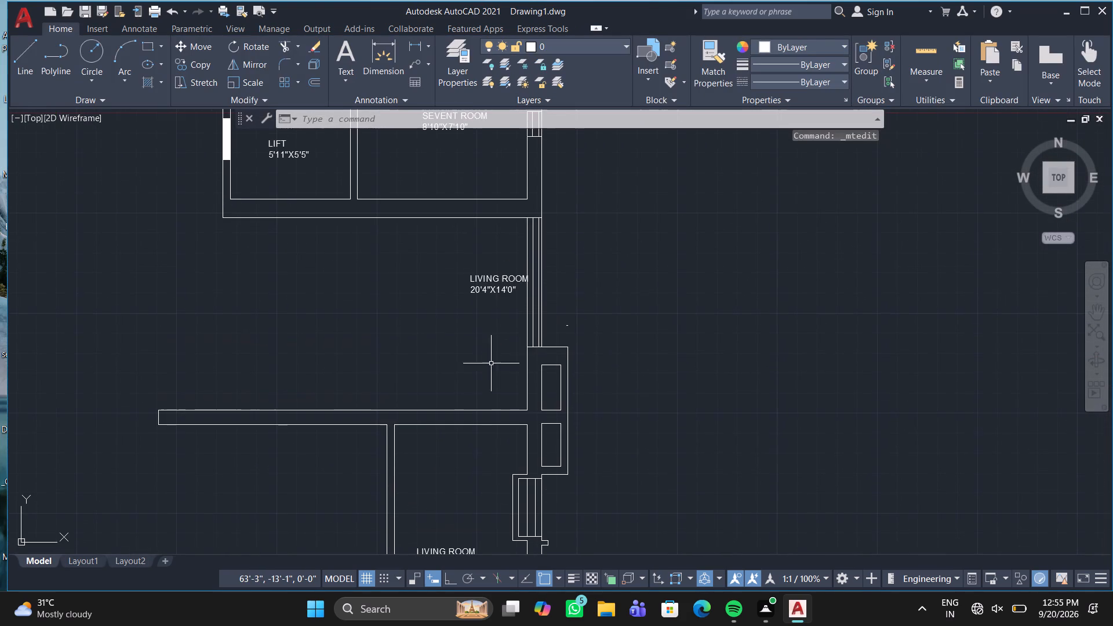
scroll(498, 286, "up", 1)
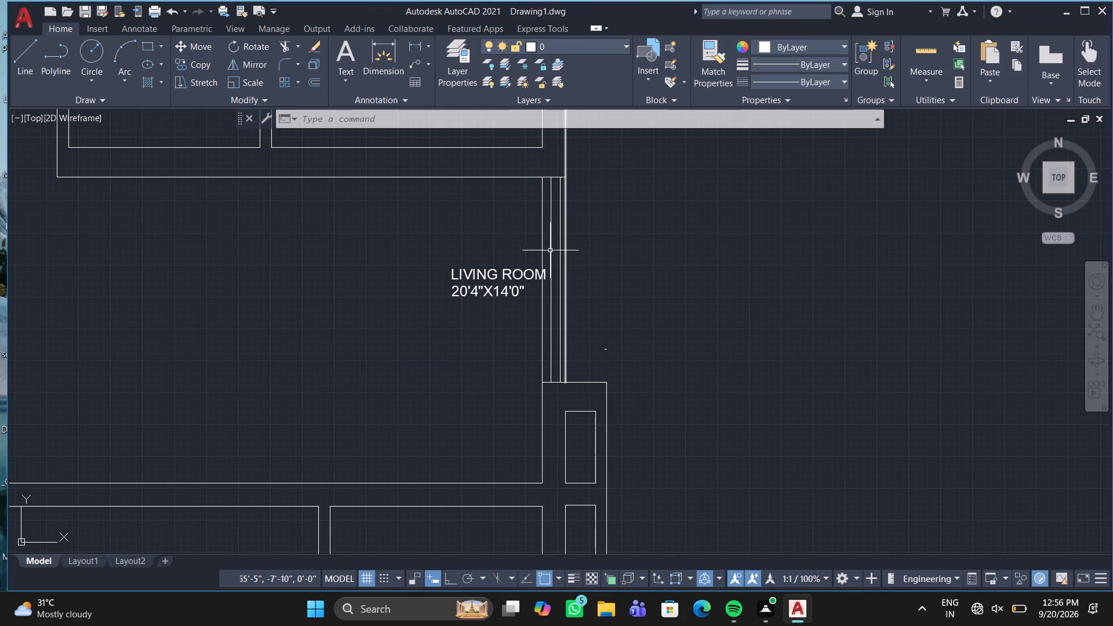
left_click(499, 277)
left_click_drag(450, 266, 309, 270)
left_click(310, 271)
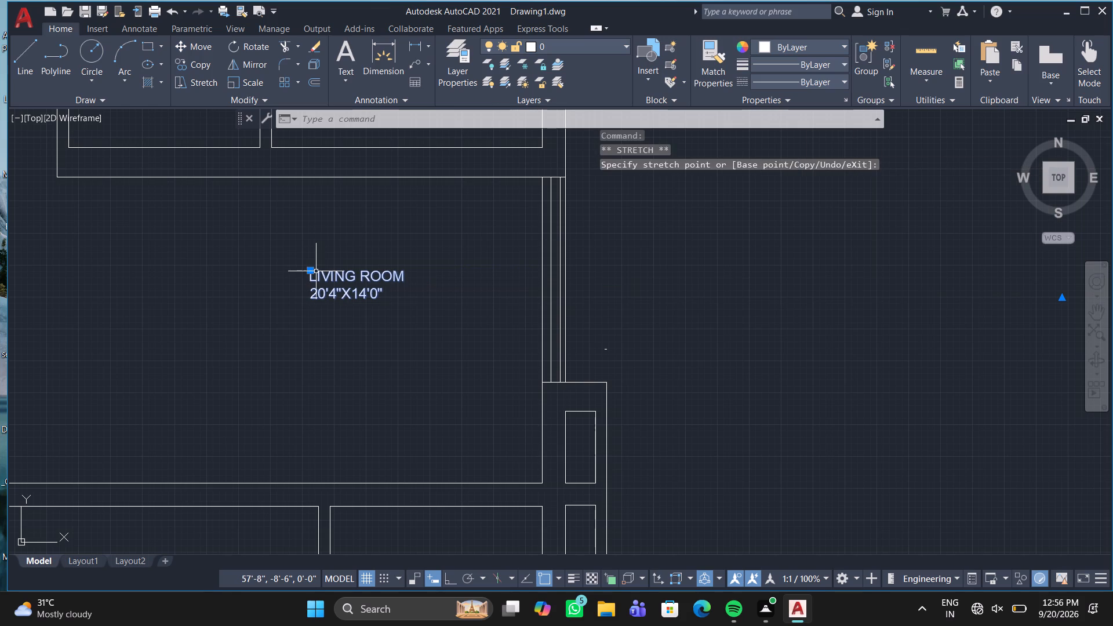
left_click_drag(310, 271, 418, 346)
left_click(418, 346)
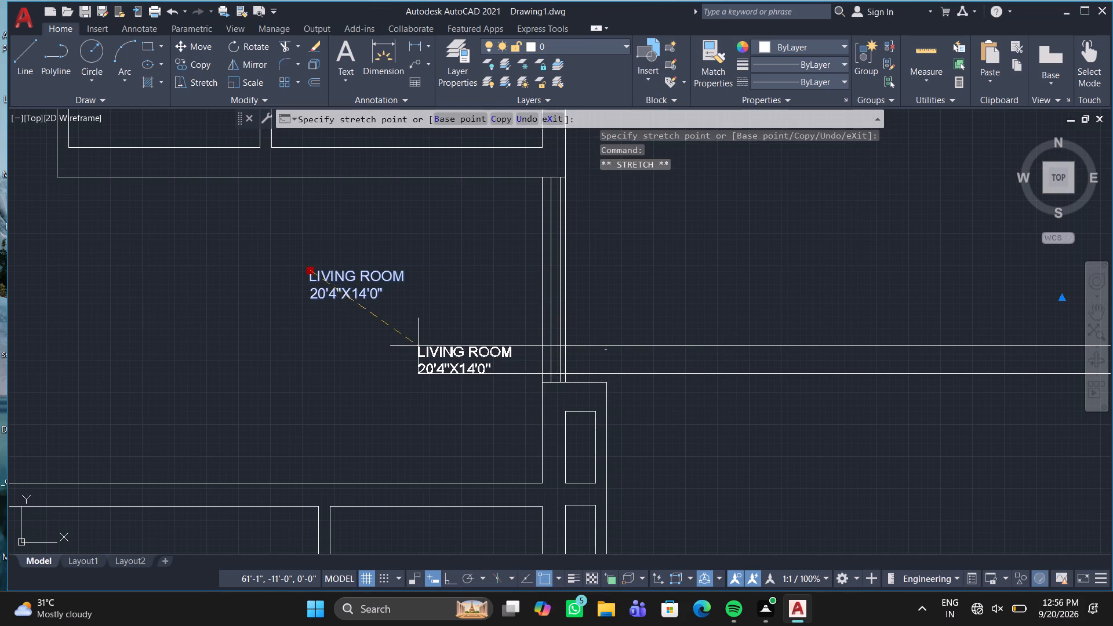
Replace both lines of the moved label with STAIR CASE and a second line reading 1, and save the text.
double_click(432, 352)
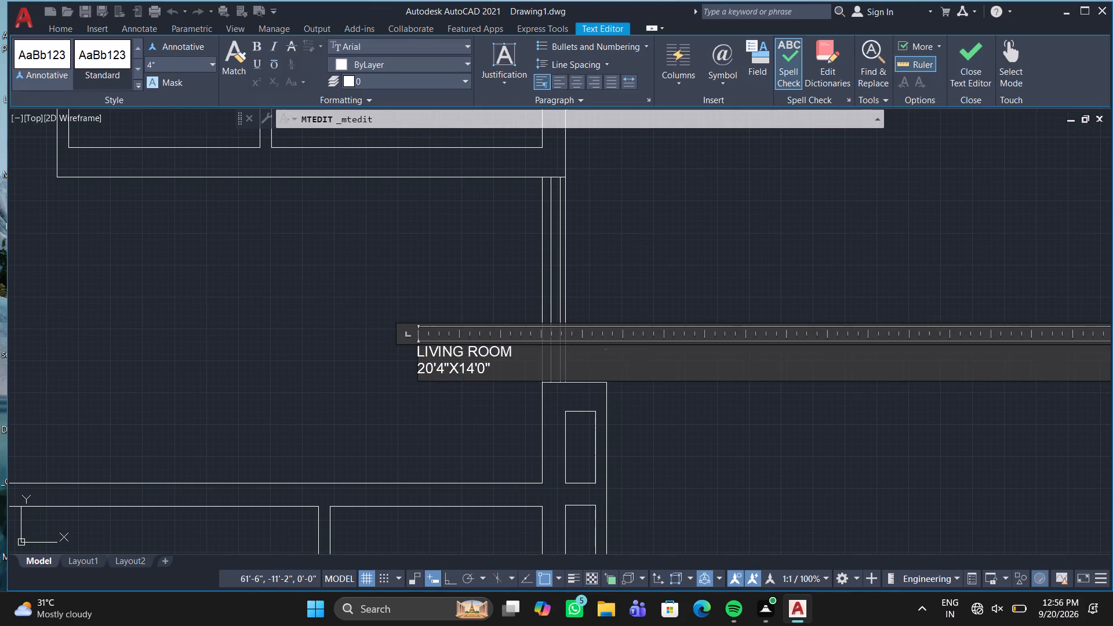
left_click_drag(599, 356, 475, 344)
key("BackSpace")
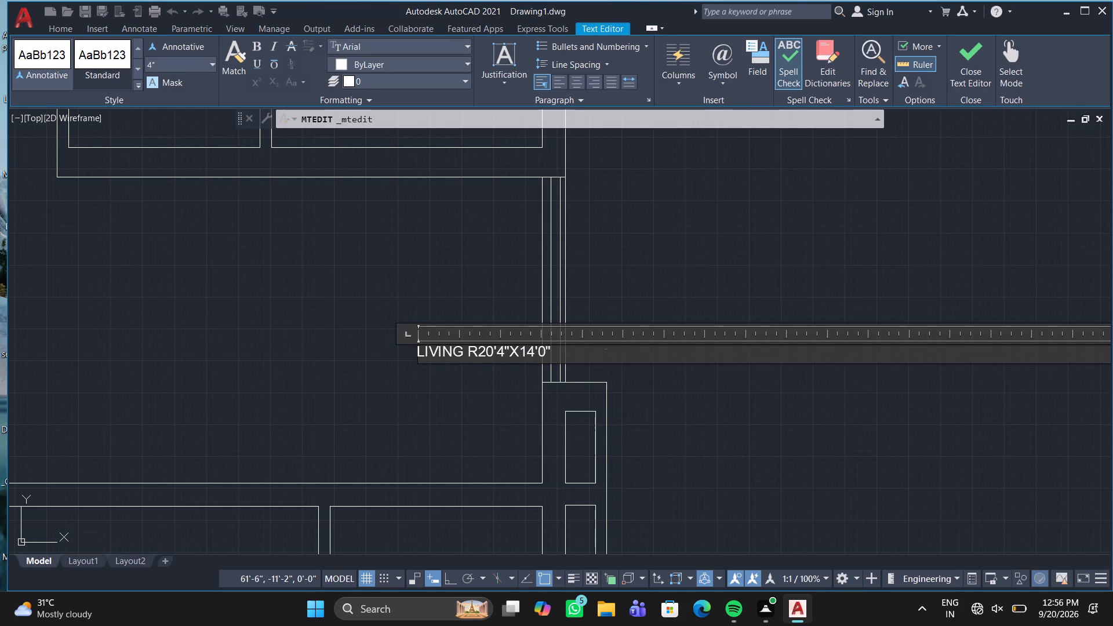
left_click_drag(562, 350, 420, 332)
key("BackSpace")
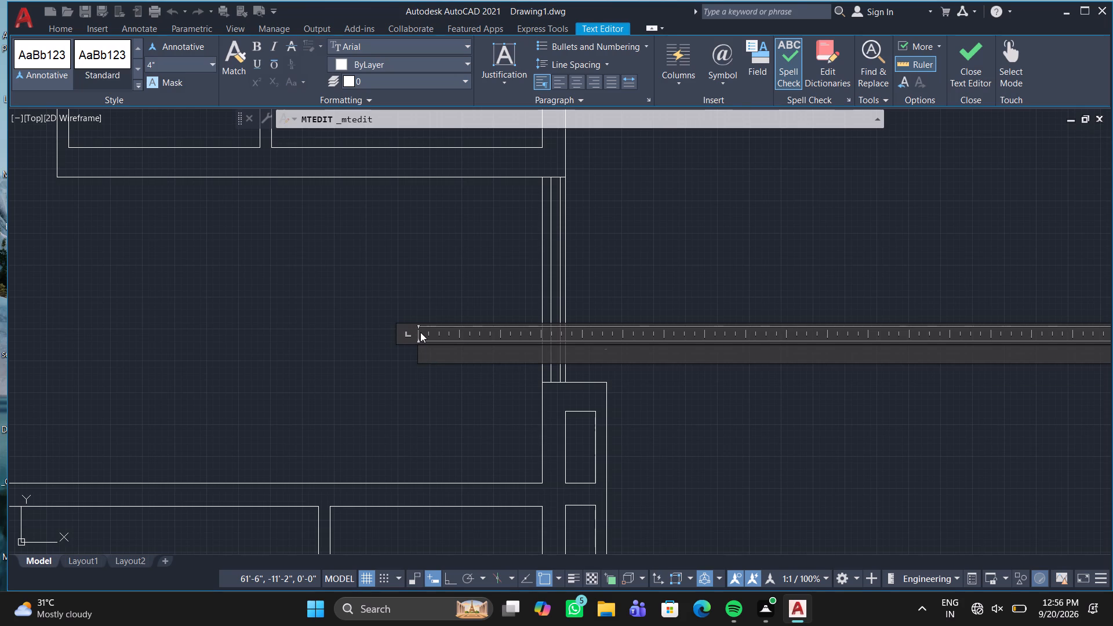
type("STAIR CASE")
key("Return")
key("1")
key("Escape")
key("Return")
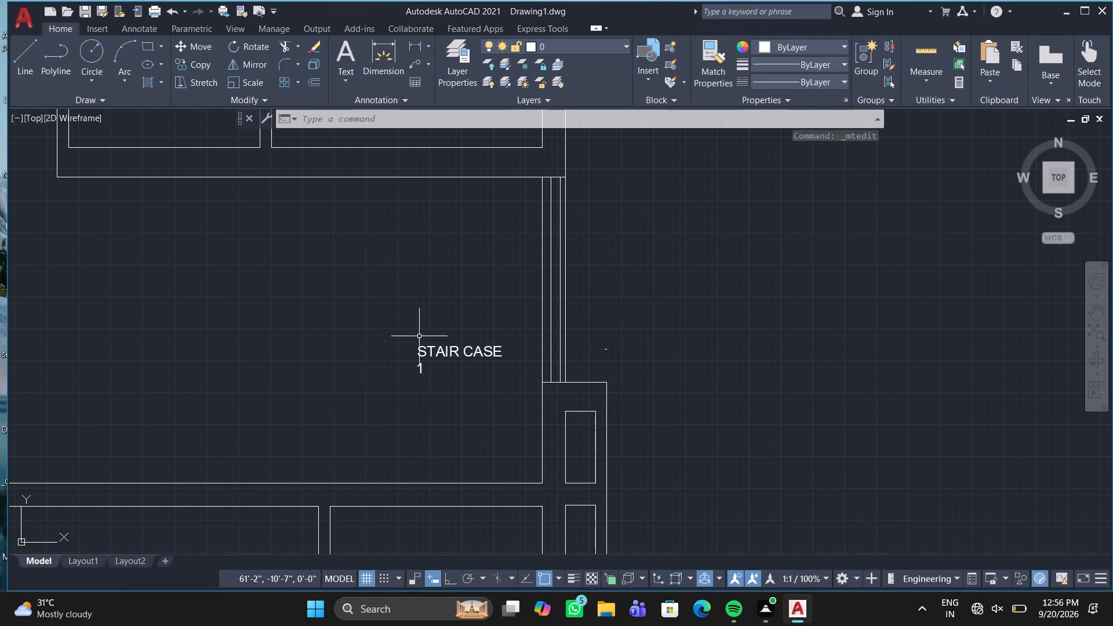
Delete the 1 under the STAIR CASE name and save the text.
scroll(417, 342, "down", 3)
scroll(417, 346, "up", 5)
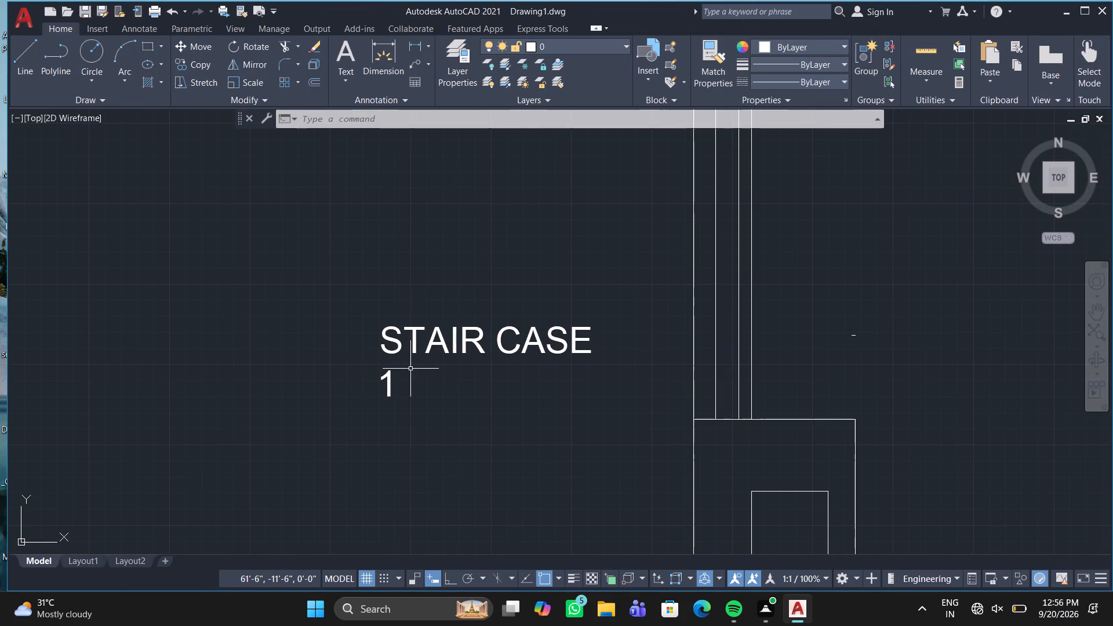
double_click(424, 347)
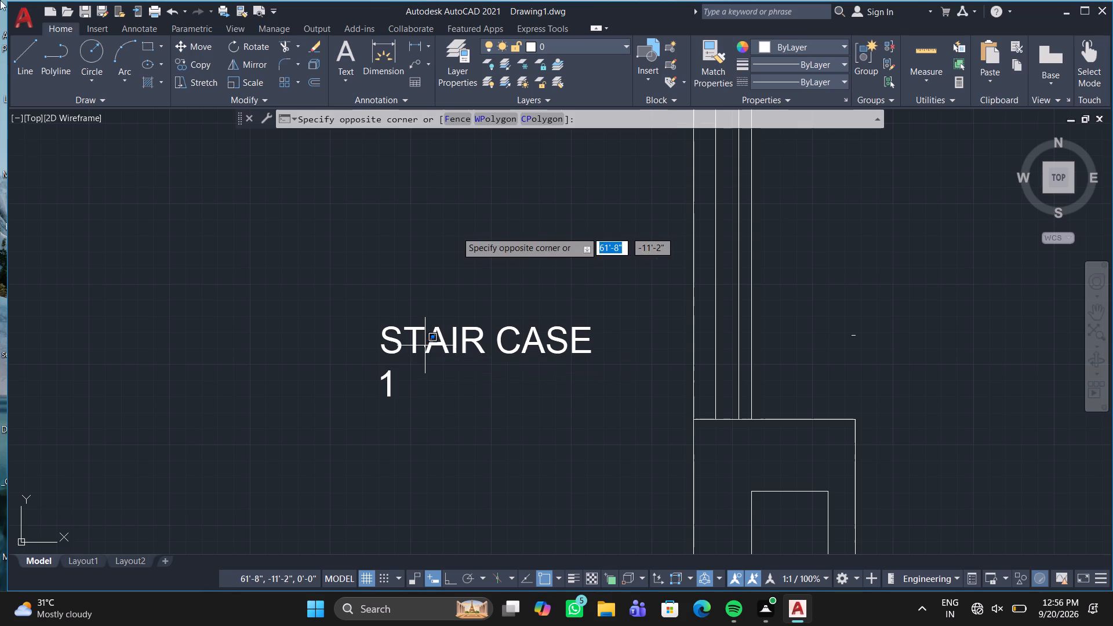
left_click(432, 340)
double_click(413, 339)
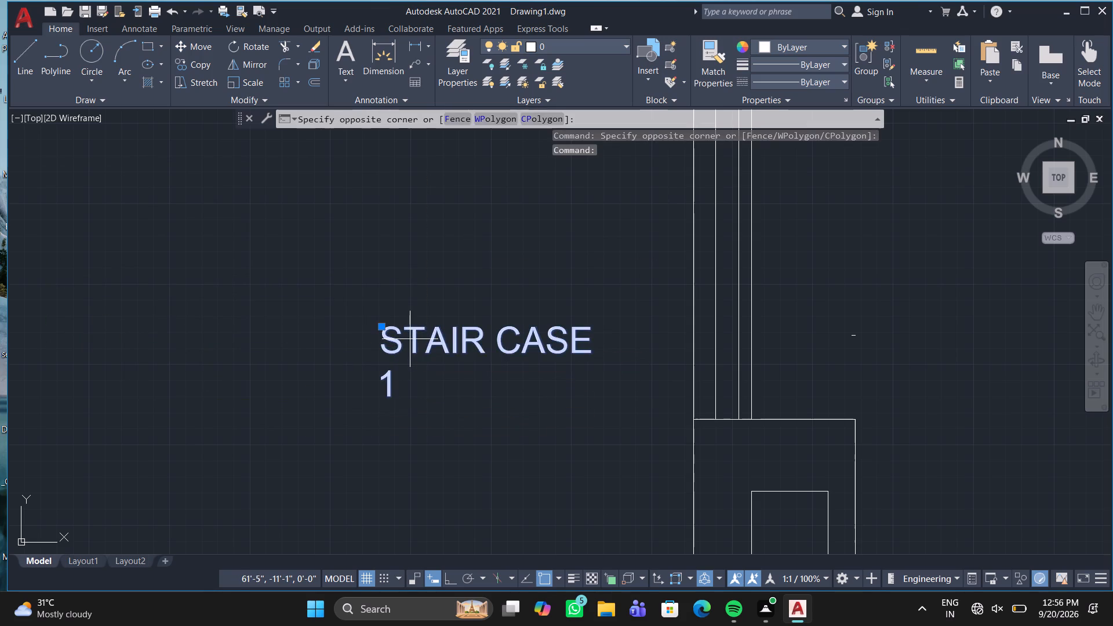
double_click(409, 346)
double_click(409, 347)
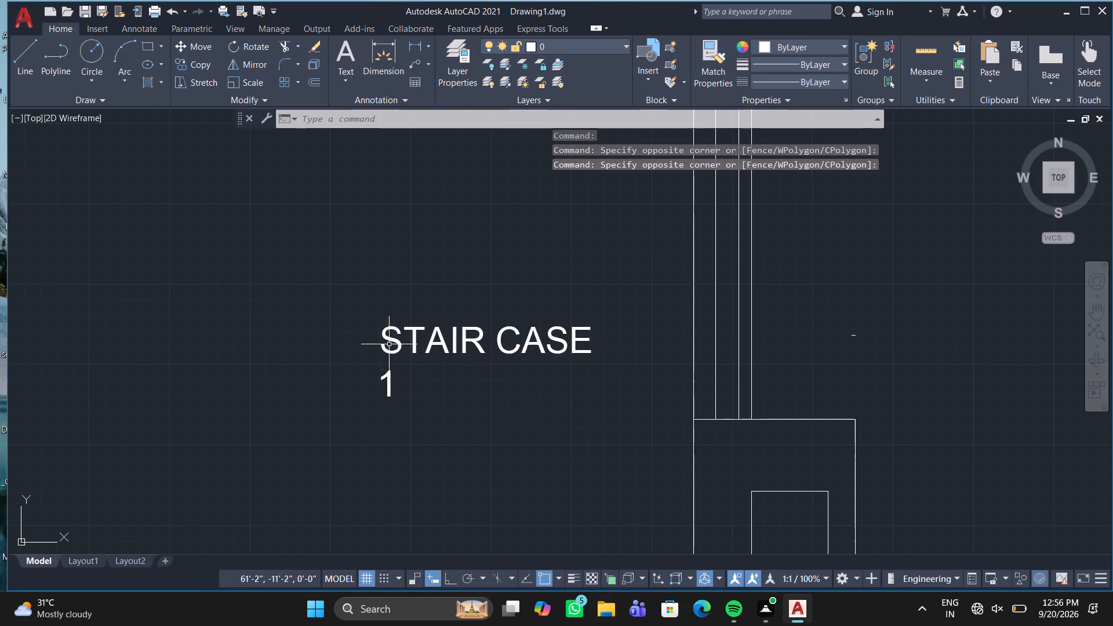
left_click(384, 344)
double_click(388, 338)
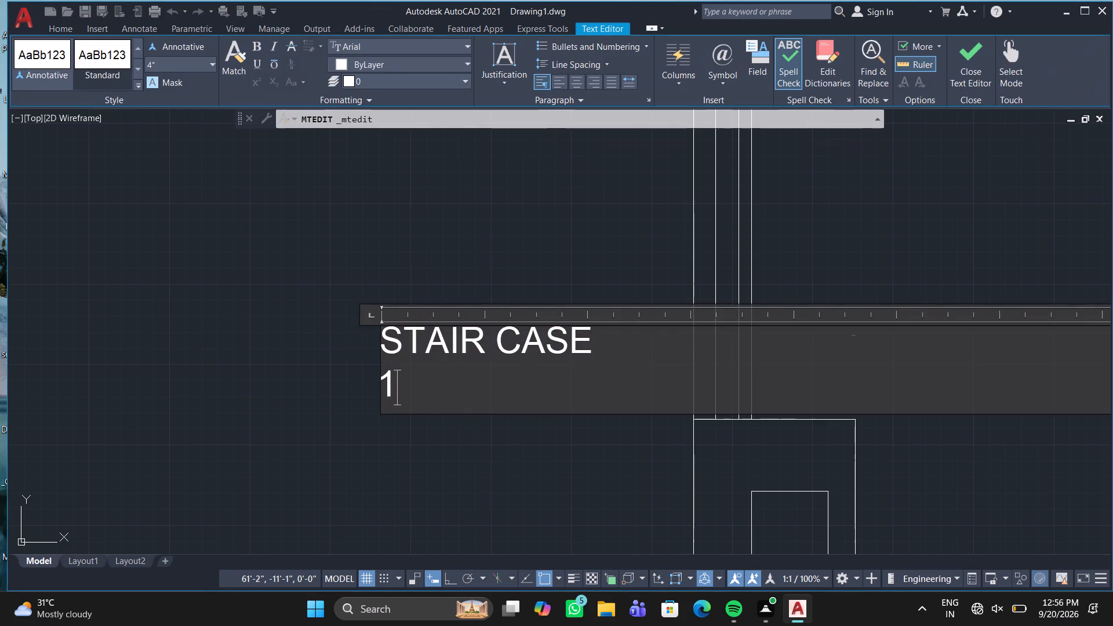
left_click(413, 376)
key("BackSpace")
key("Escape")
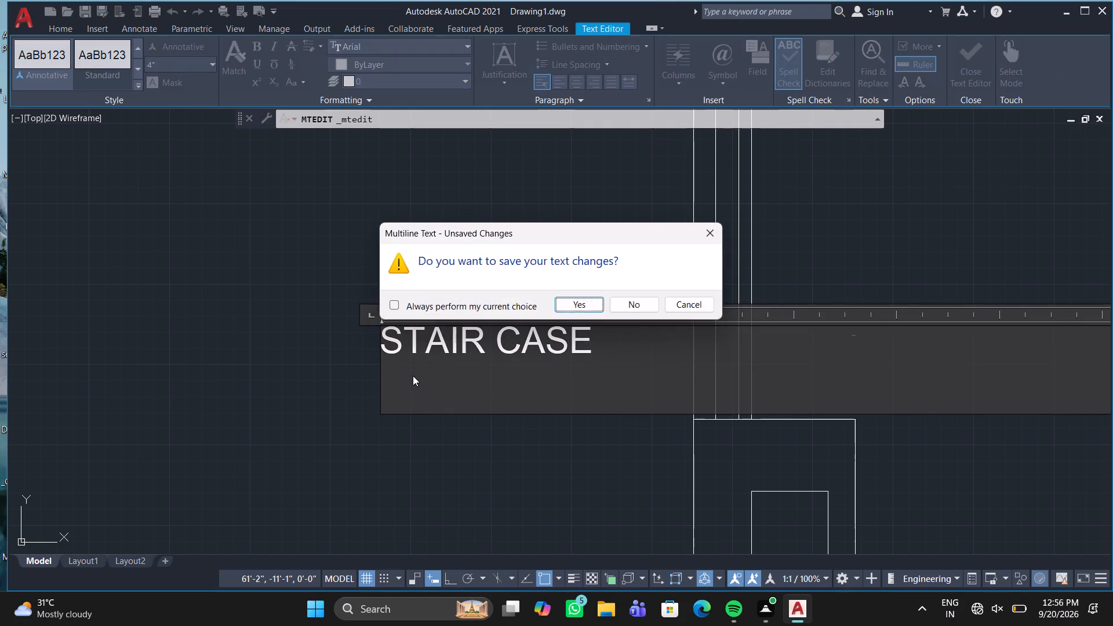
key("Return")
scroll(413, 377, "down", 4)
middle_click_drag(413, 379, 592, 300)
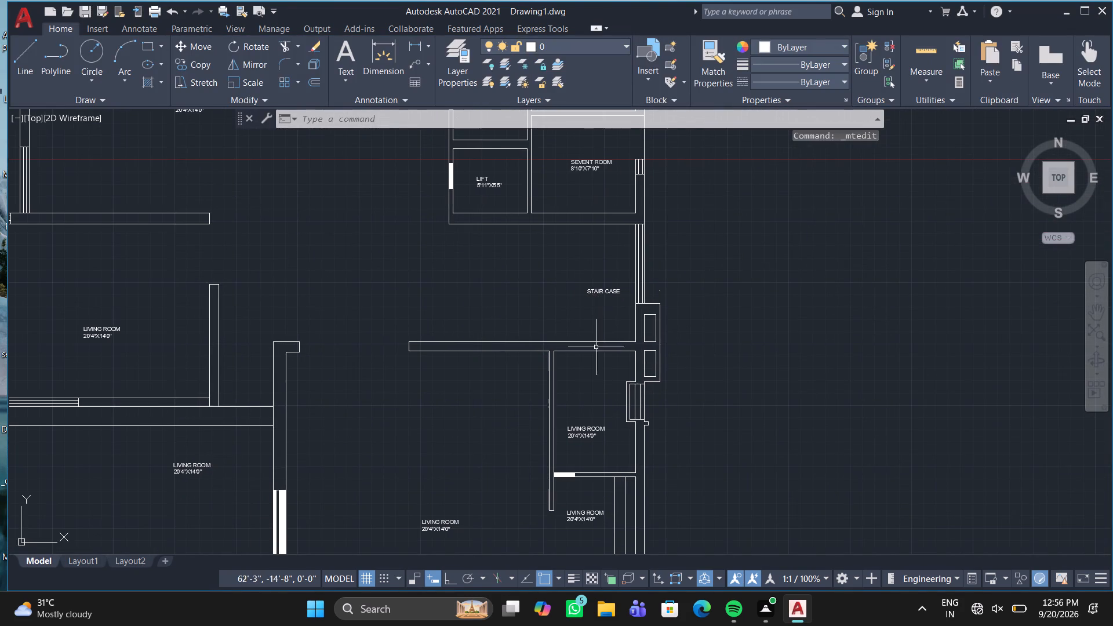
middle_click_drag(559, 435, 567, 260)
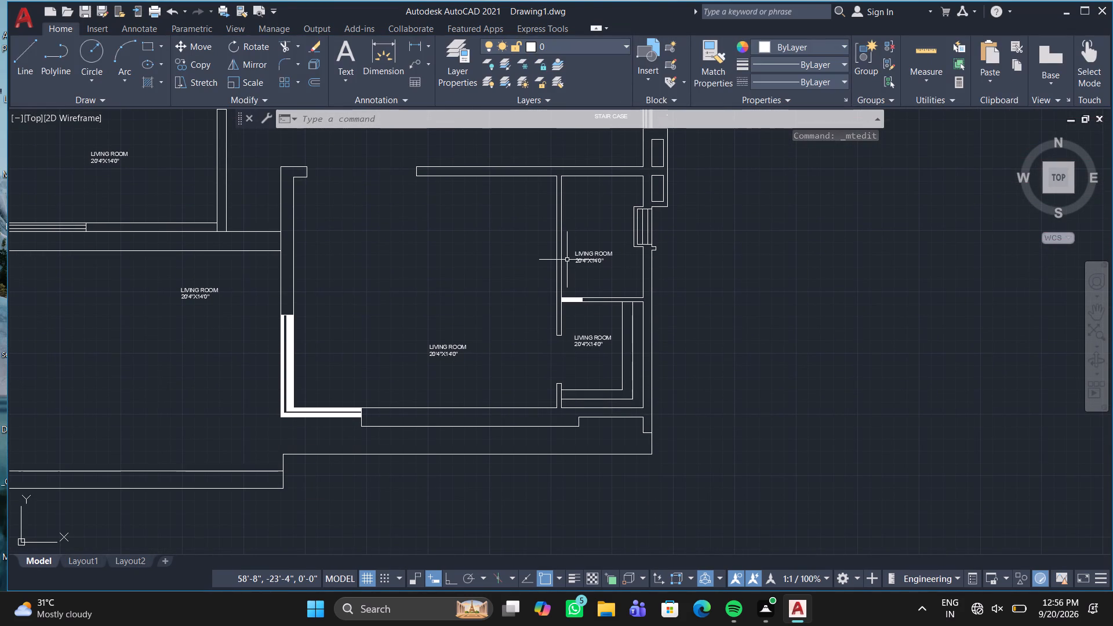
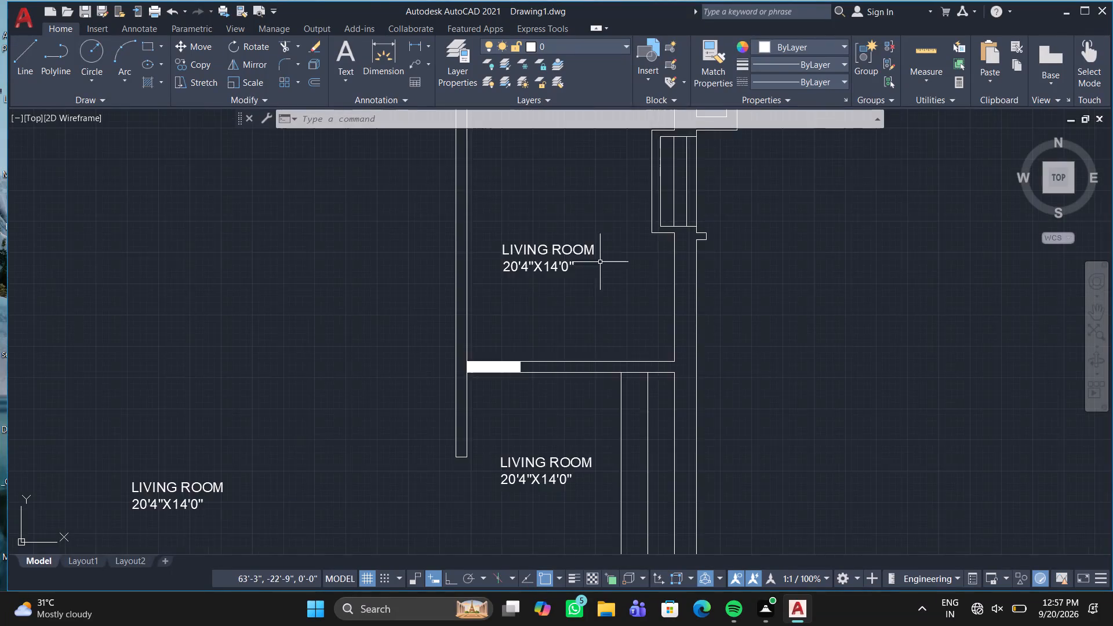
Replace the LIVING ROOM label in the room above the white-filled wall opening with TOILET and 6'11"X10'4" on two lines.
double_click(543, 232)
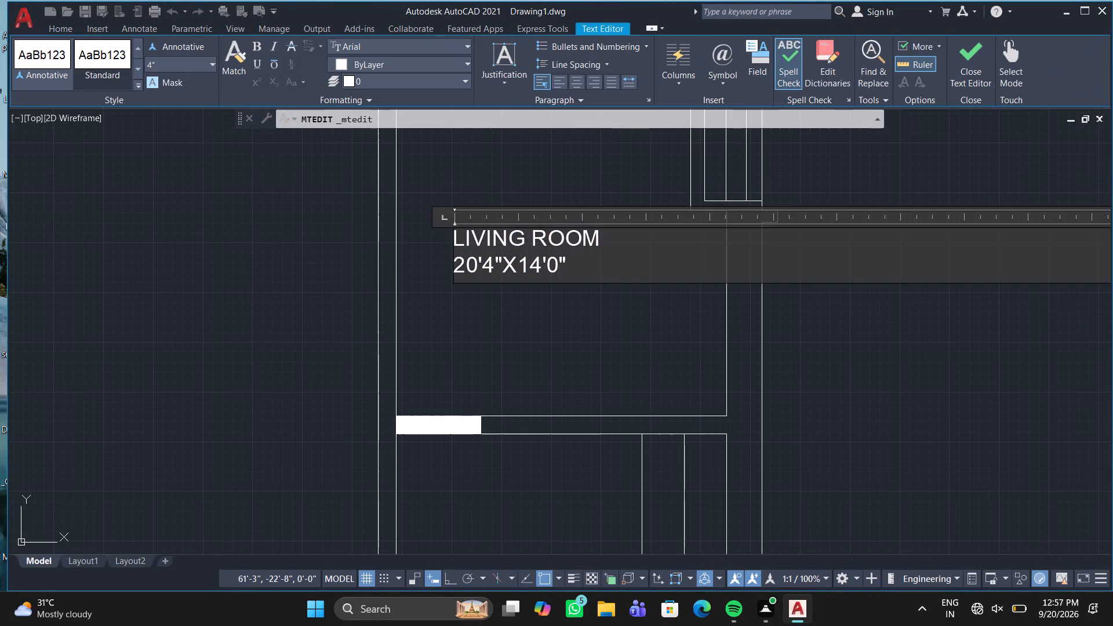
left_click_drag(716, 263, 378, 247)
key("BackSpace")
type("TOILET")
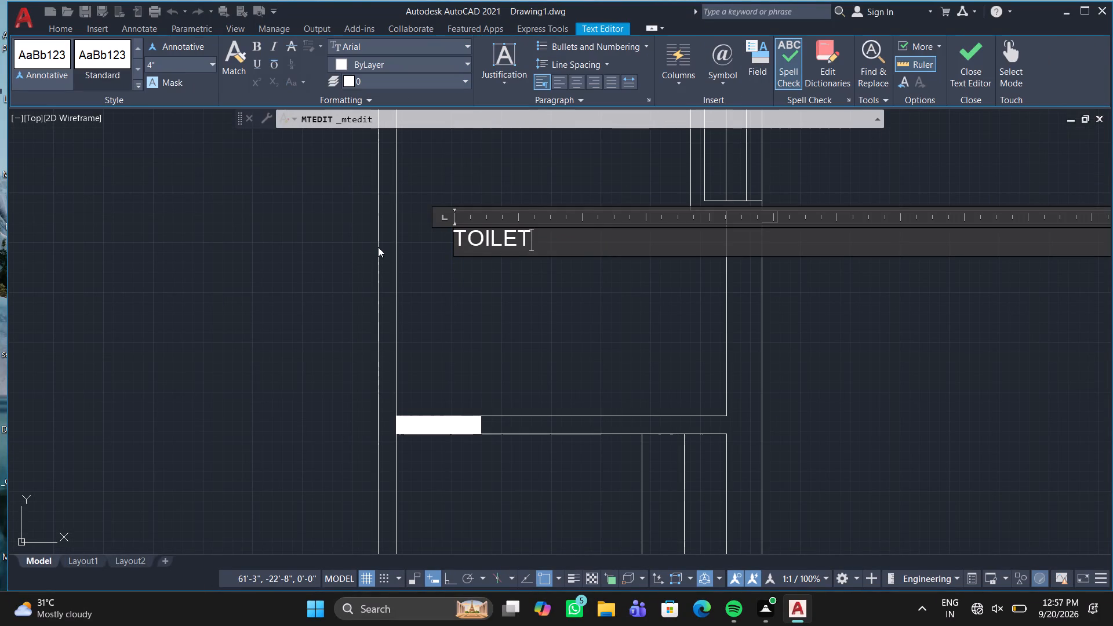
key("Return")
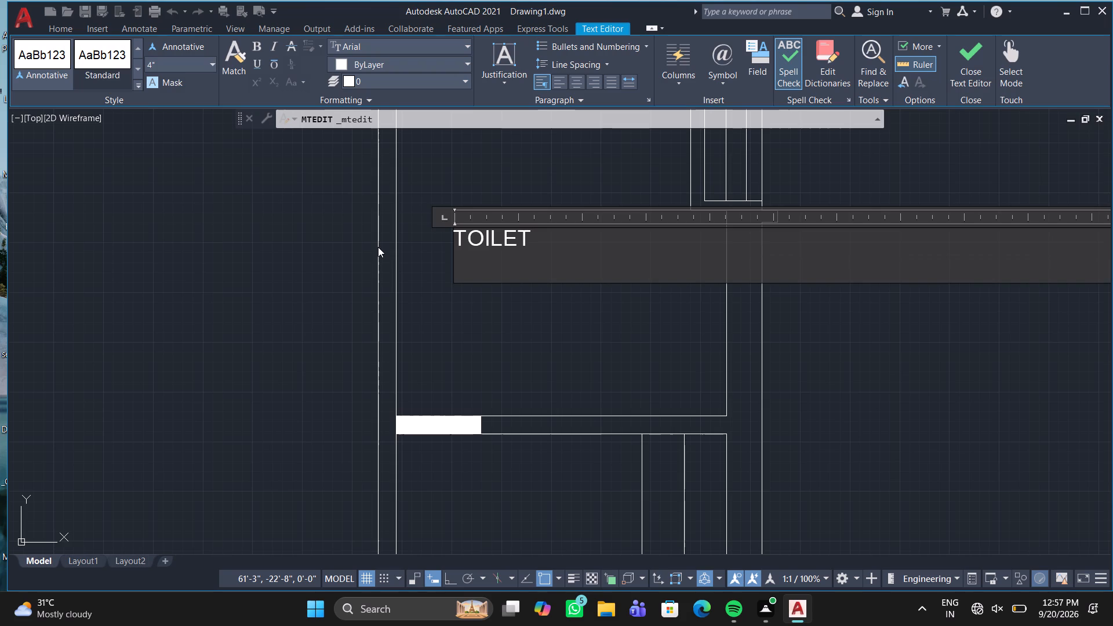
type("6'11\"")
key("x")
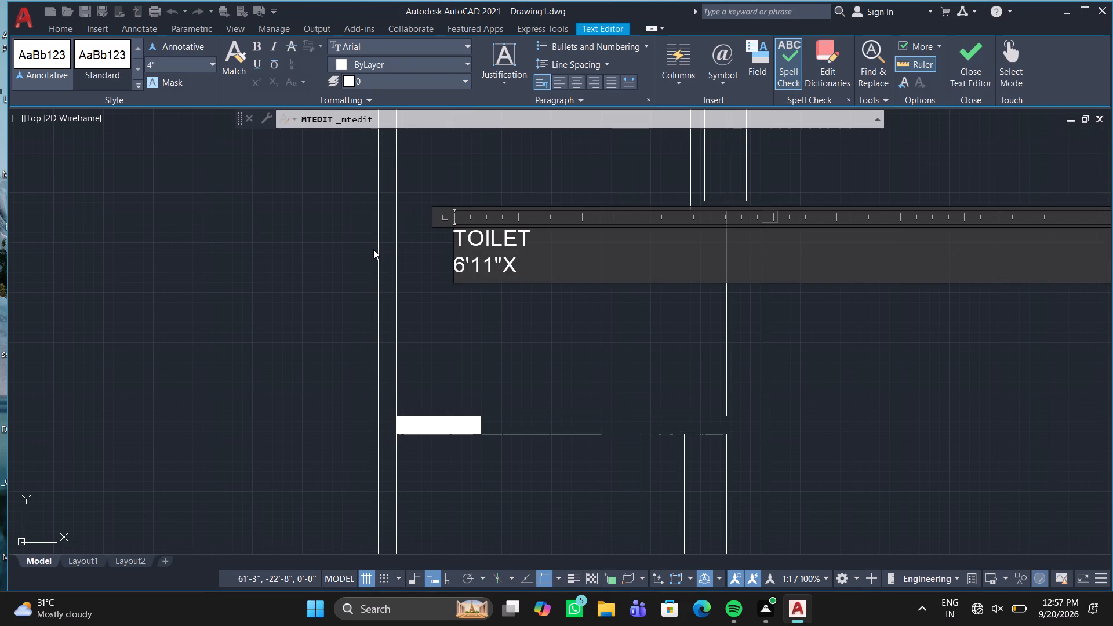
key("1")
key("0")
key("apostrophe")
type("54")
key("BackSpace")
key("BackSpace")
type("4\"")
key("Escape")
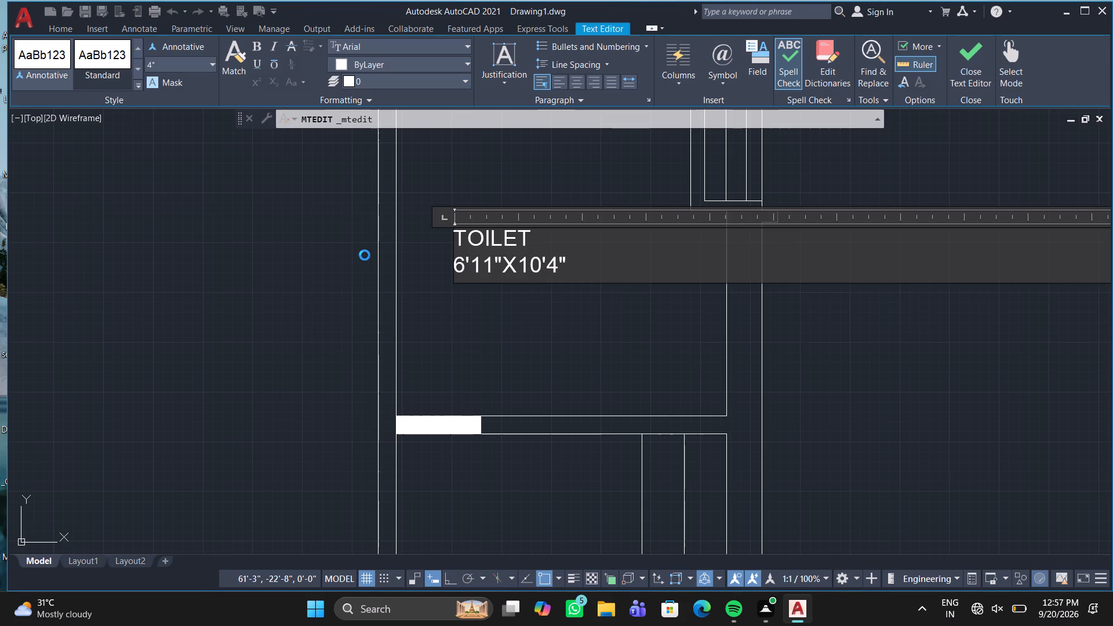
key("Return")
Clear the copied LIVING ROOM 20'4"X14'0" text from the label in the room directly below the toilet.
scroll(371, 264, "down", 1)
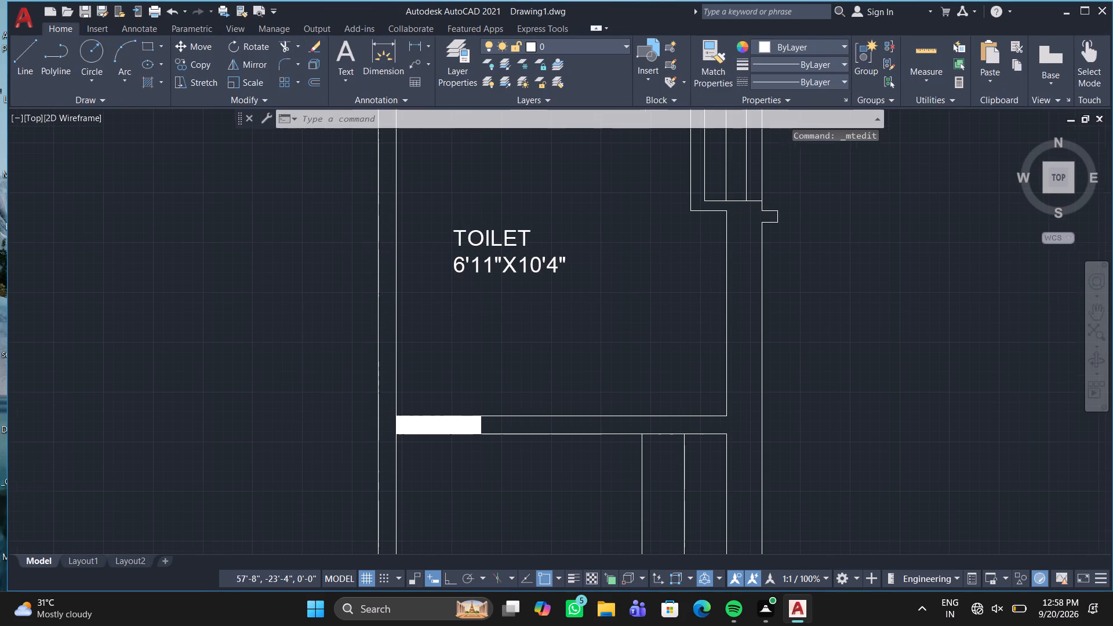
scroll(371, 264, "down", 1)
middle_click_drag(372, 276, 392, 168)
scroll(430, 283, "up", 2)
double_click(430, 283)
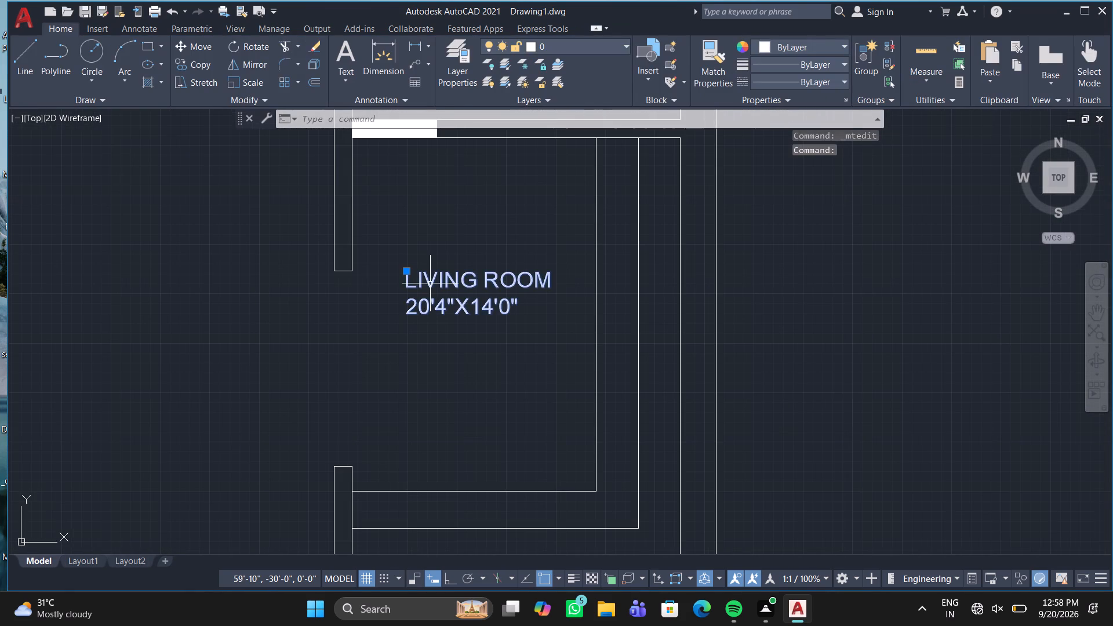
left_click_drag(732, 320, 253, 292)
key("BackSpace")
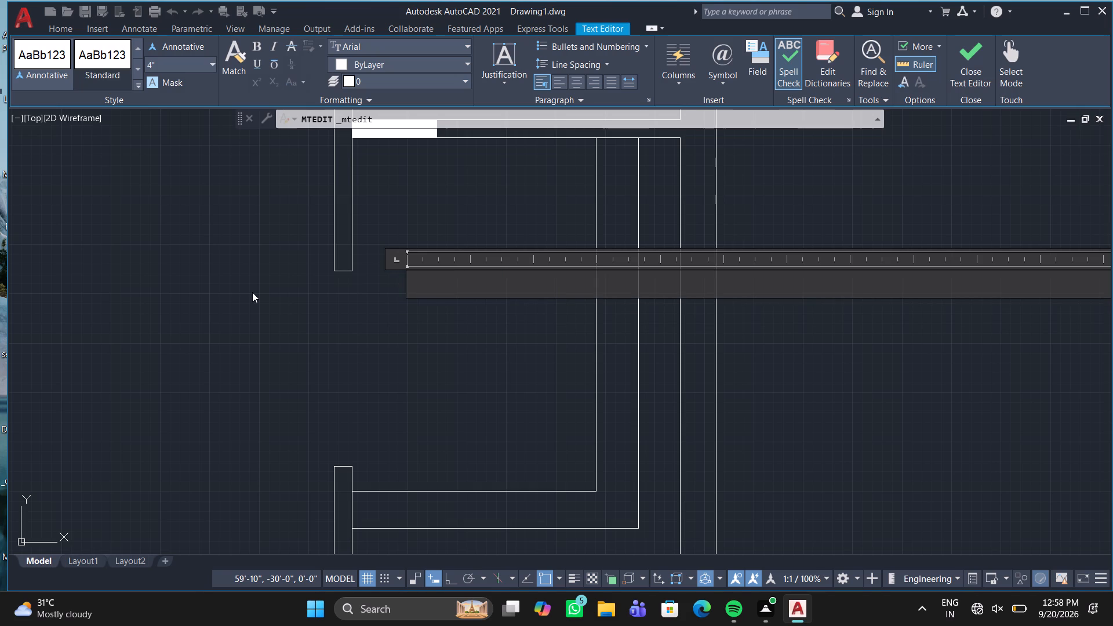
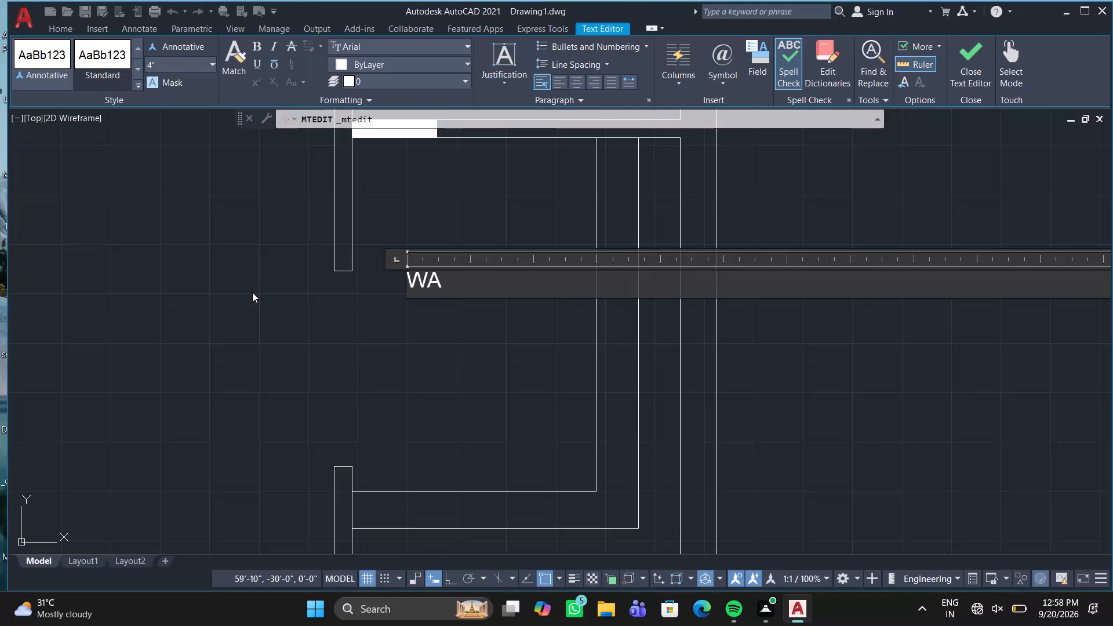
Label the room directly below the toilet WALK IN with 6'11"X9'0" on a second line, and finish the text edit.
type("LK IN")
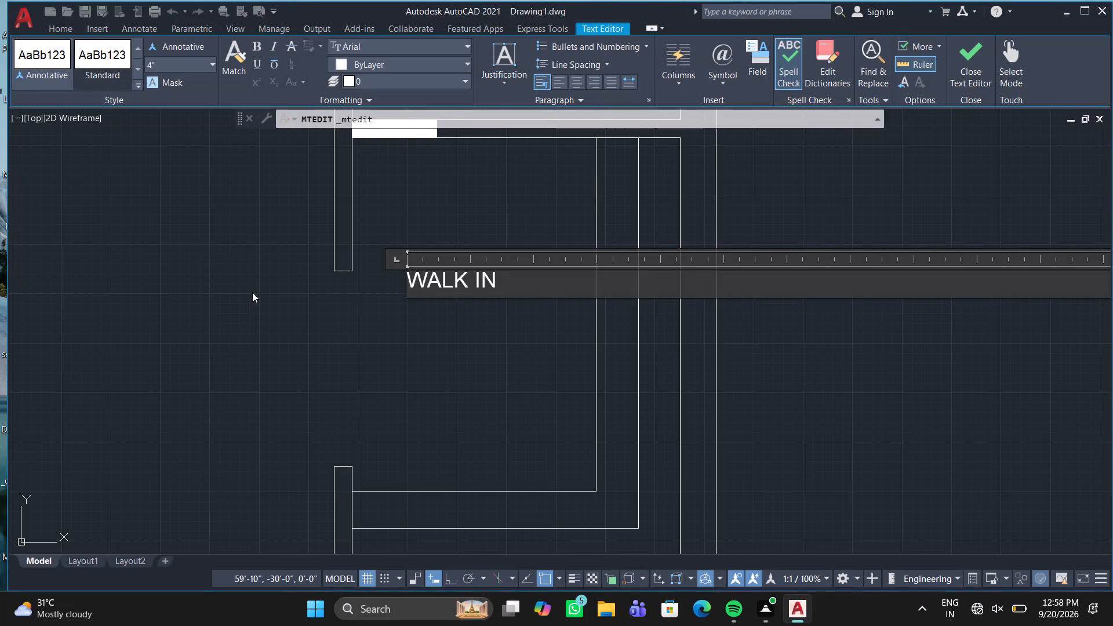
key("Return")
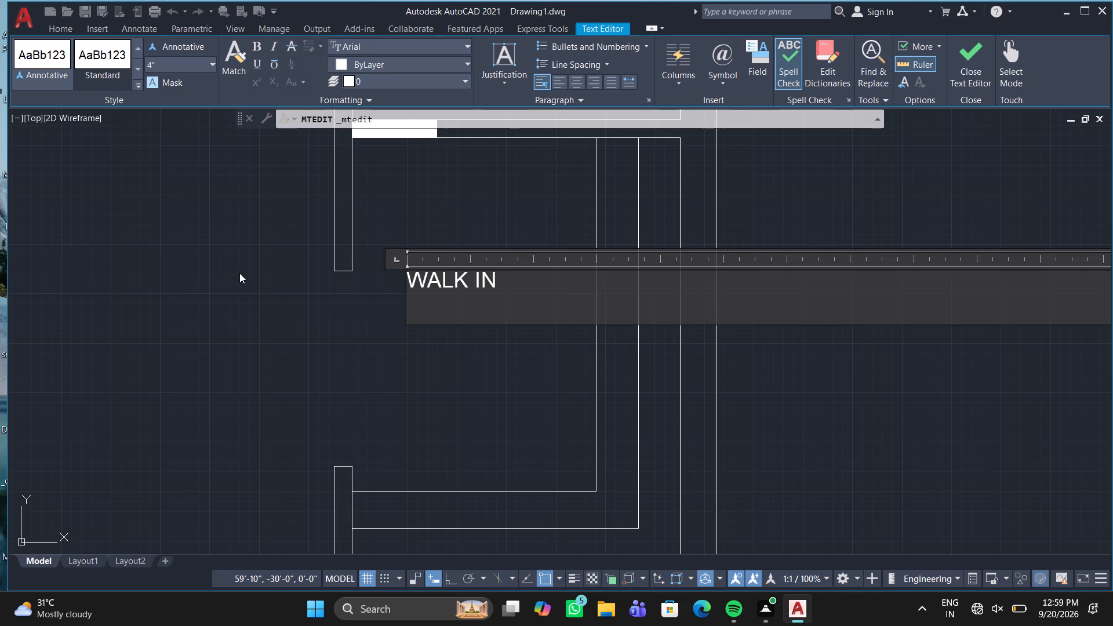
type("6'")
type("11")
type("\"X")
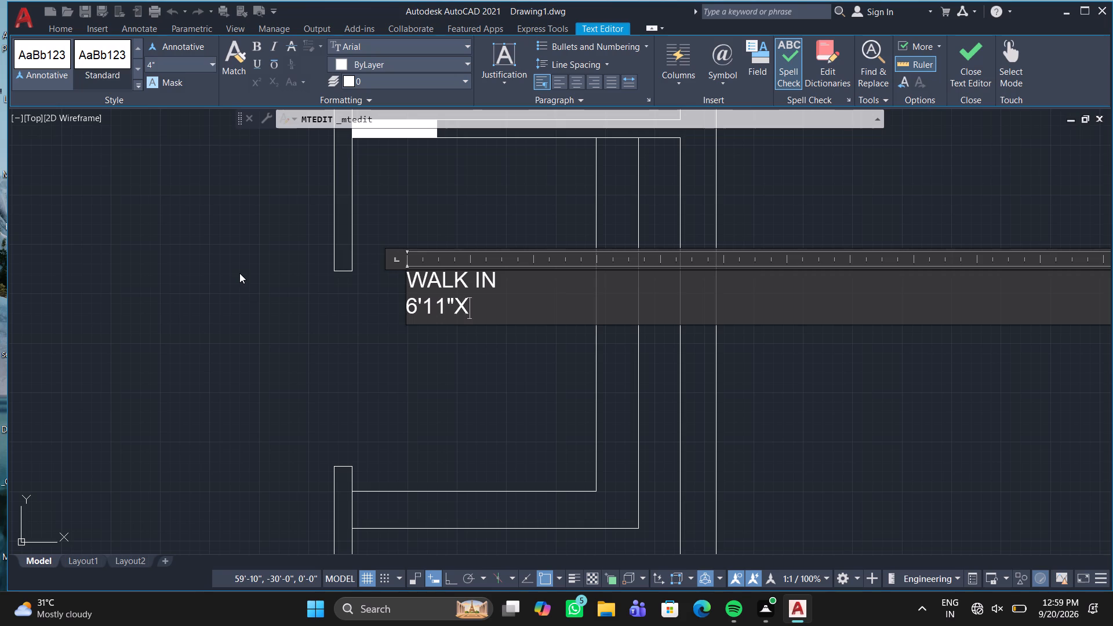
type("9'0")
key("shift+quotedbl")
key("Escape")
key("Return")
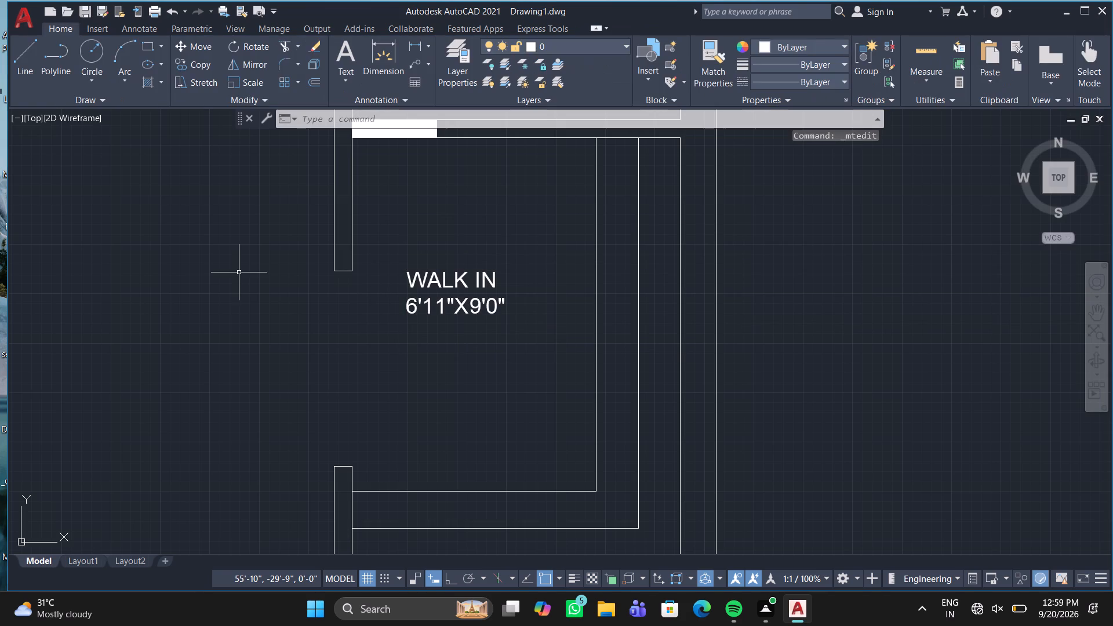
Change the room name LIVING ROOM to BED ROOM in the label of the large room adjoining the walk-in.
scroll(239, 281, "down", 2)
middle_click_drag(249, 304, 603, 304)
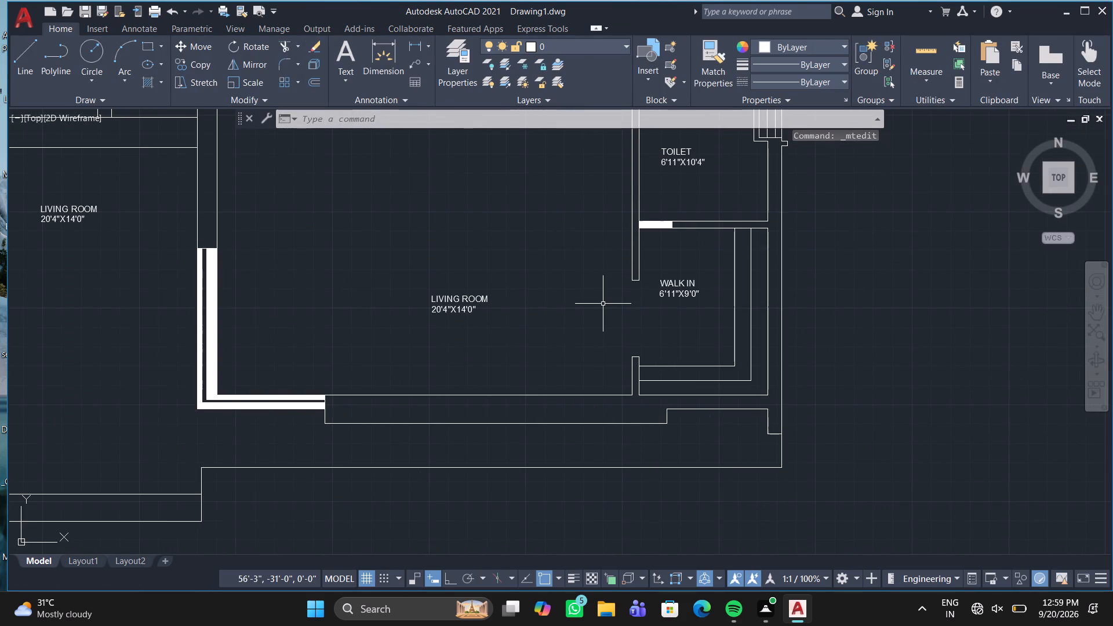
scroll(457, 307, "up", 1)
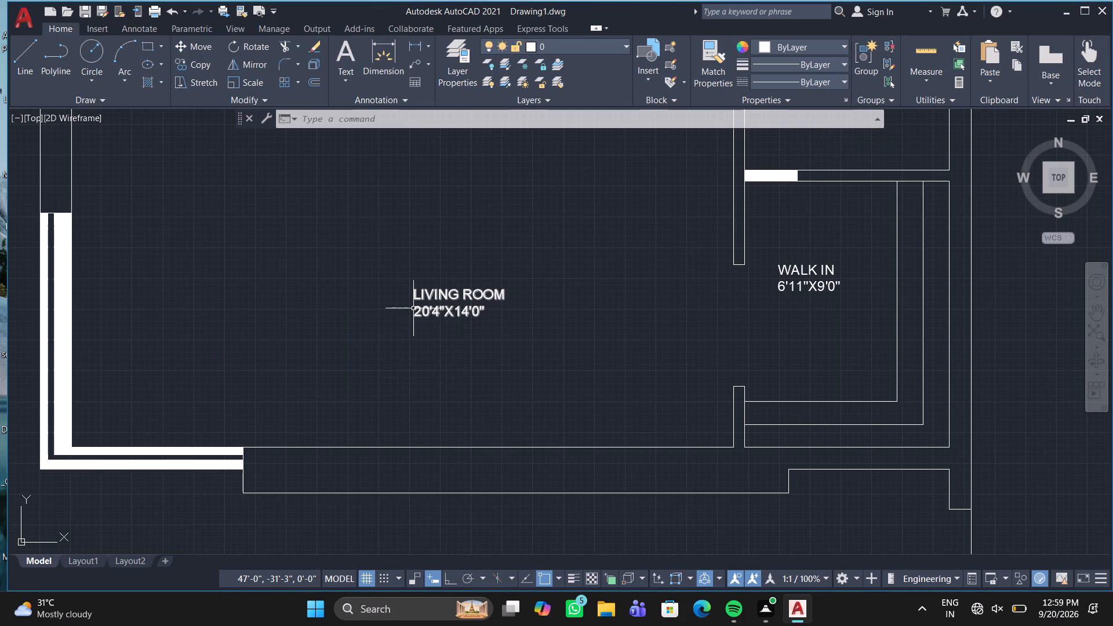
double_click(442, 308)
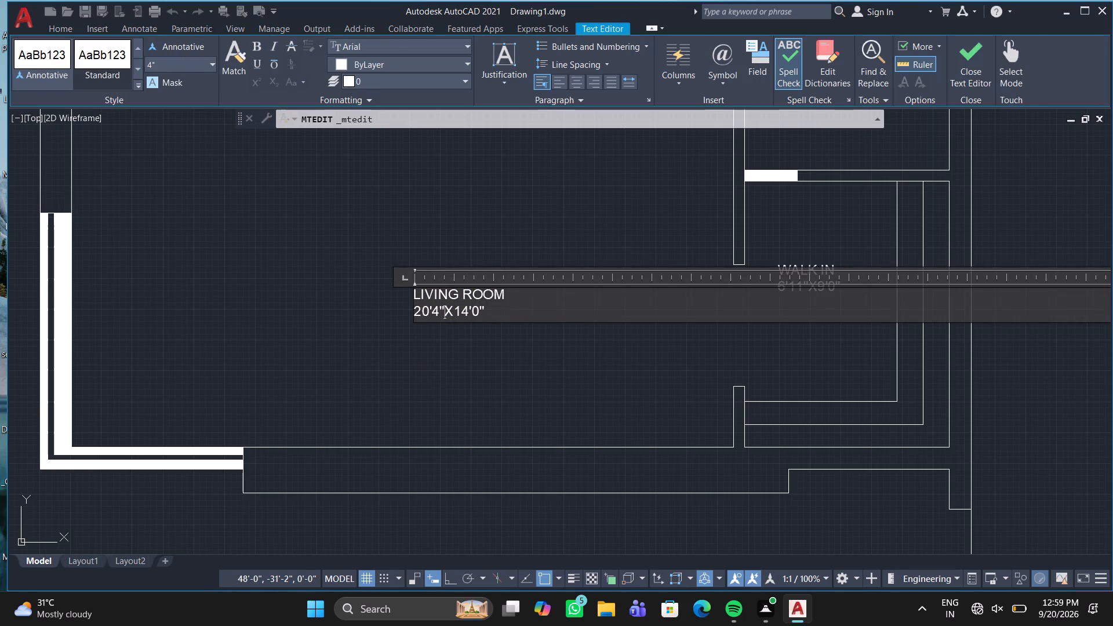
left_click(457, 292)
key("BackSpace")
key("BackSpace")
key("BackSpace")
key("BackSpace")
key("BackSpace")
key("BackSpace")
key("BackSpace")
key("BackSpace")
key("BackSpace")
key("BackSpace")
key("BackSpace")
key("BackSpace")
key("BackSpace")
key("BackSpace")
key("BackSpace")
key("BackSpace")
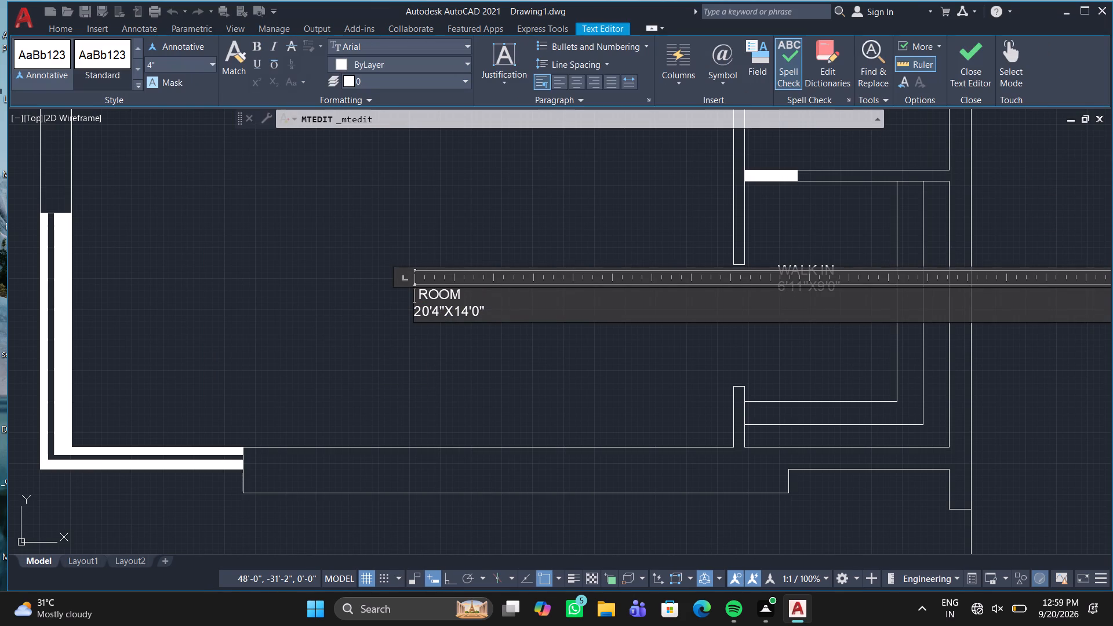
type("BED")
key("space")
Replace the dimension line of the BED ROOM label with 14'9"X19'8".
key("Down")
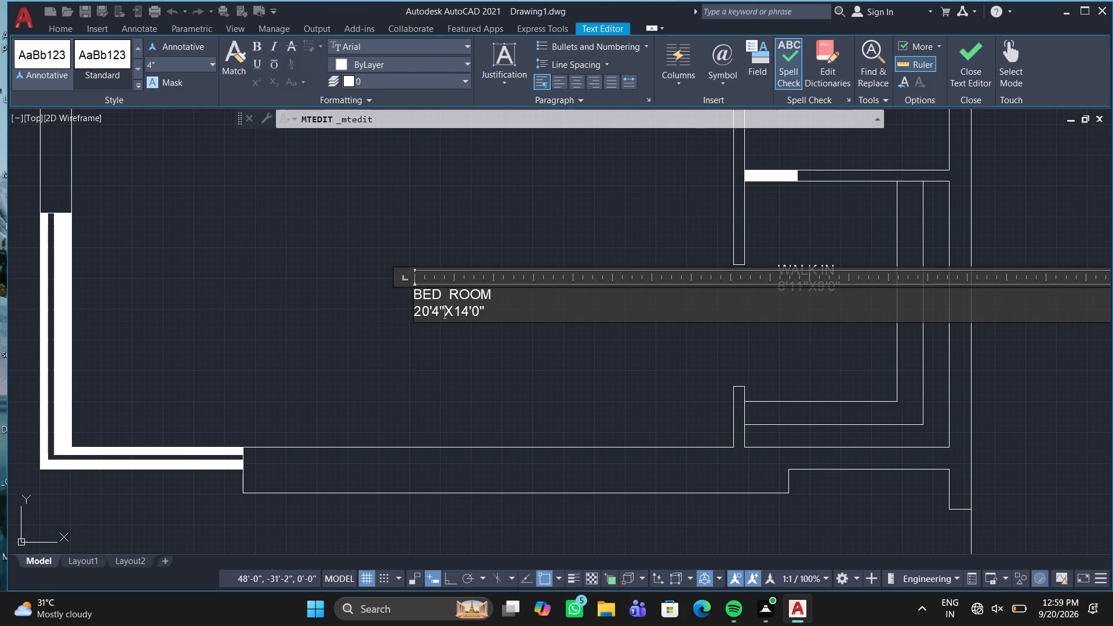
key("Right")
key("Right")
key("Right")
key("Right")
key("Right")
key("BackSpace")
key("BackSpace")
key("BackSpace")
key("BackSpace")
key("BackSpace")
key("BackSpace")
key("BackSpace")
key("BackSpace")
key("BackSpace")
key("BackSpace")
type("14'9")
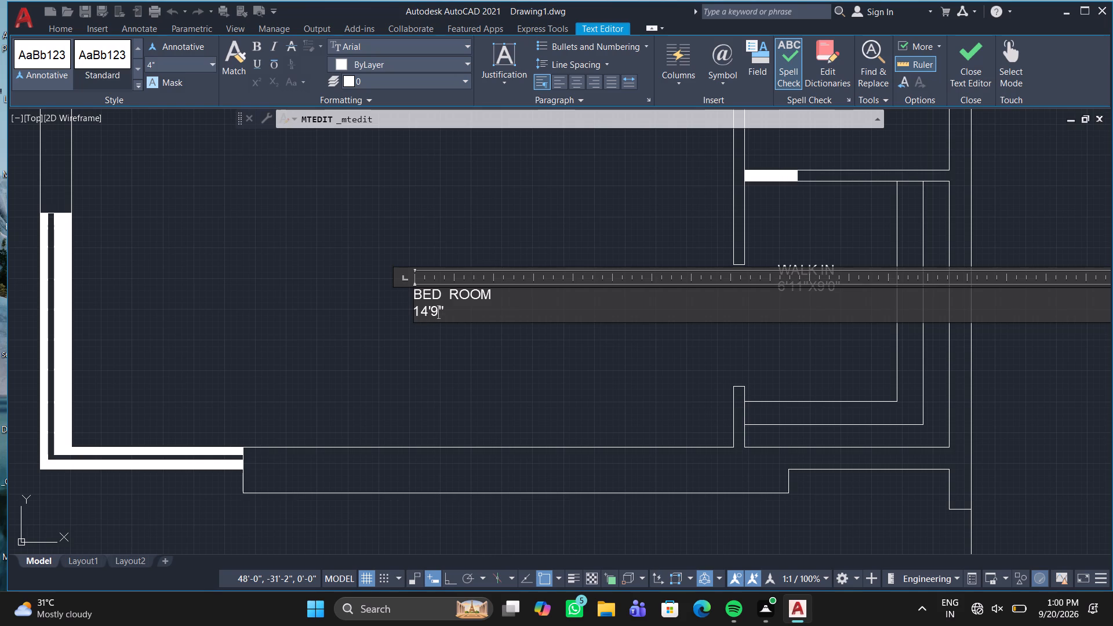
key("x")
type("19")
type("'8")
key("Left")
key("Left")
key("Left")
key("Left")
key("Left")
key("Left")
key("Right")
key("shift+quotedbl")
Append -1 to the BED ROOM name so the label reads BED ROOM -1, and finish the text edit.
key("Up")
key("Right")
key("Right")
key("Right")
key("Right")
key("Right")
key("Right")
key("Right")
key("Up")
key("Right")
key("Right")
key("Right")
key("Right")
key("Right")
key("Right")
key("Right")
key("Right")
key("Right")
key("Right")
key("Up")
key("Right")
key("Right")
key("Right")
key("Right")
key("Right")
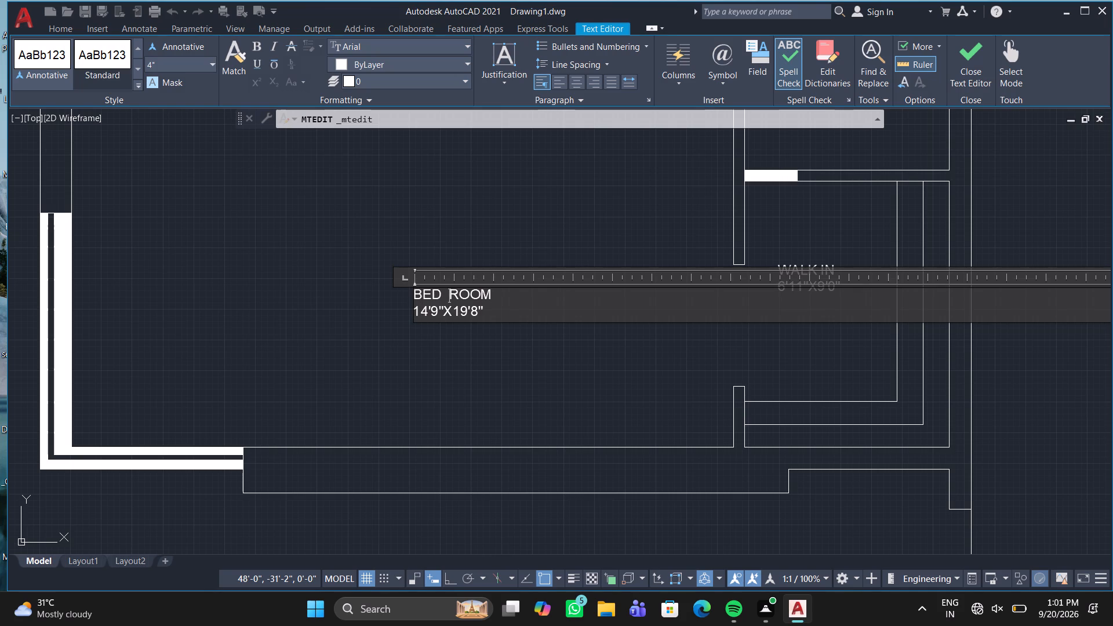
key("Right")
key("Right")
key("Right")
key("Right")
key("space")
type("-")
key("1")
key("Escape")
key("Return")
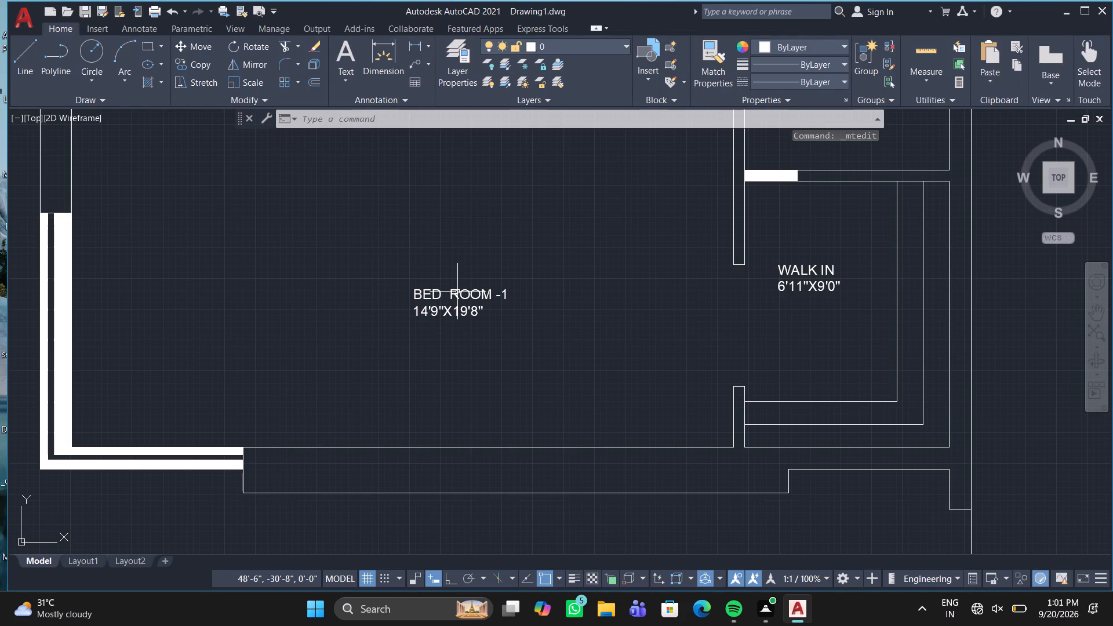
Replace the LIVING ROOM label and its dimensions in the large walled area beside BED ROOM -1 with PORTICO.
scroll(432, 297, "down", 3)
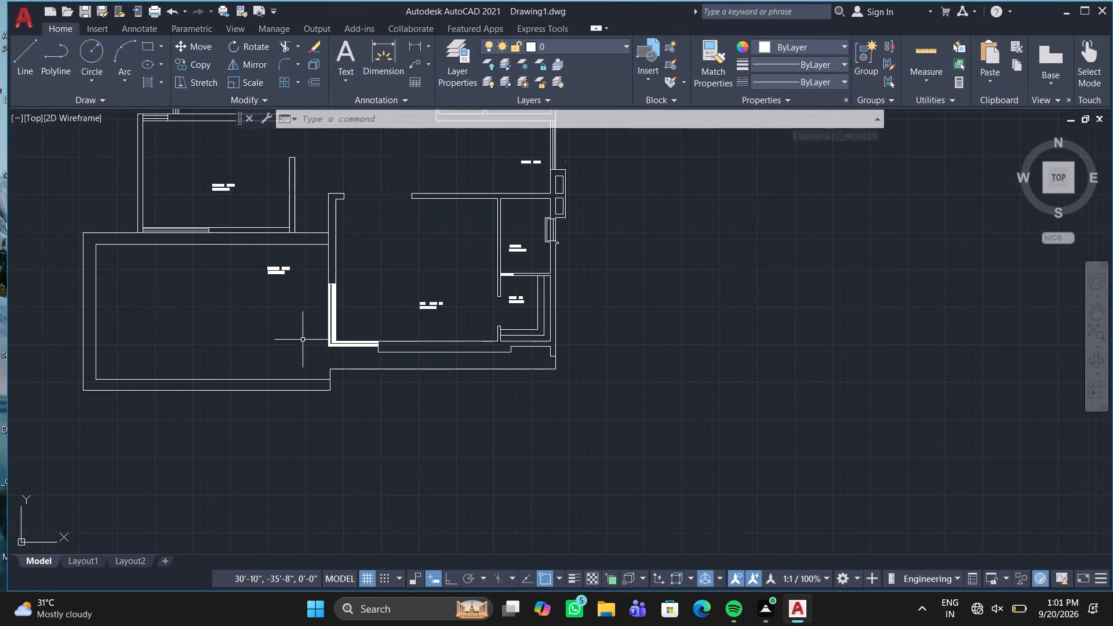
middle_click_drag(302, 340, 709, 366)
scroll(684, 312, "up", 1)
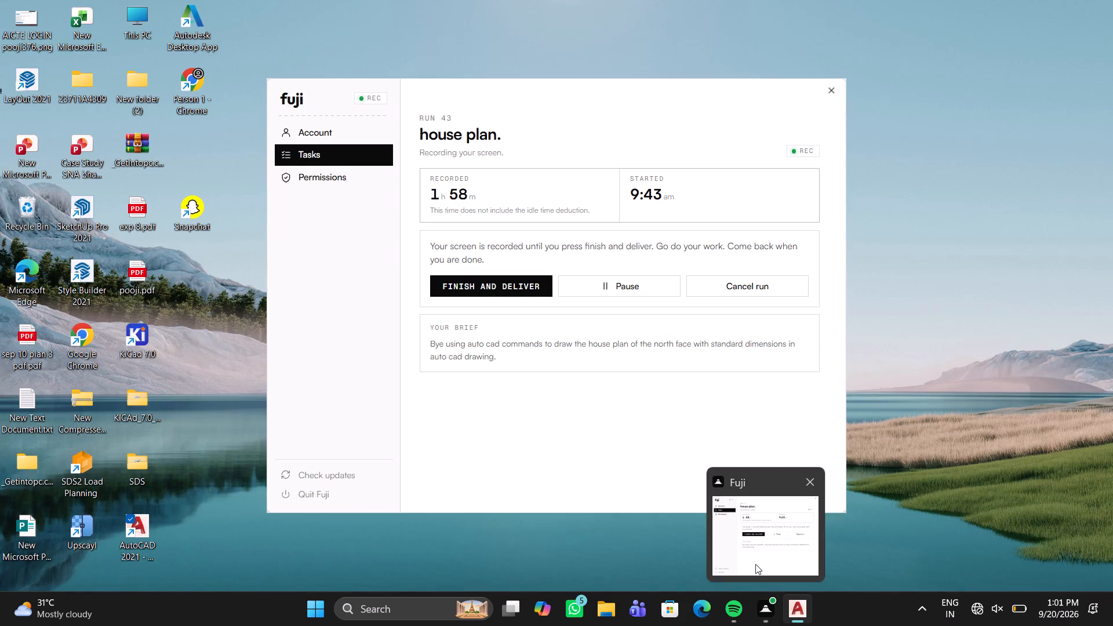
scroll(679, 285, "up", 2)
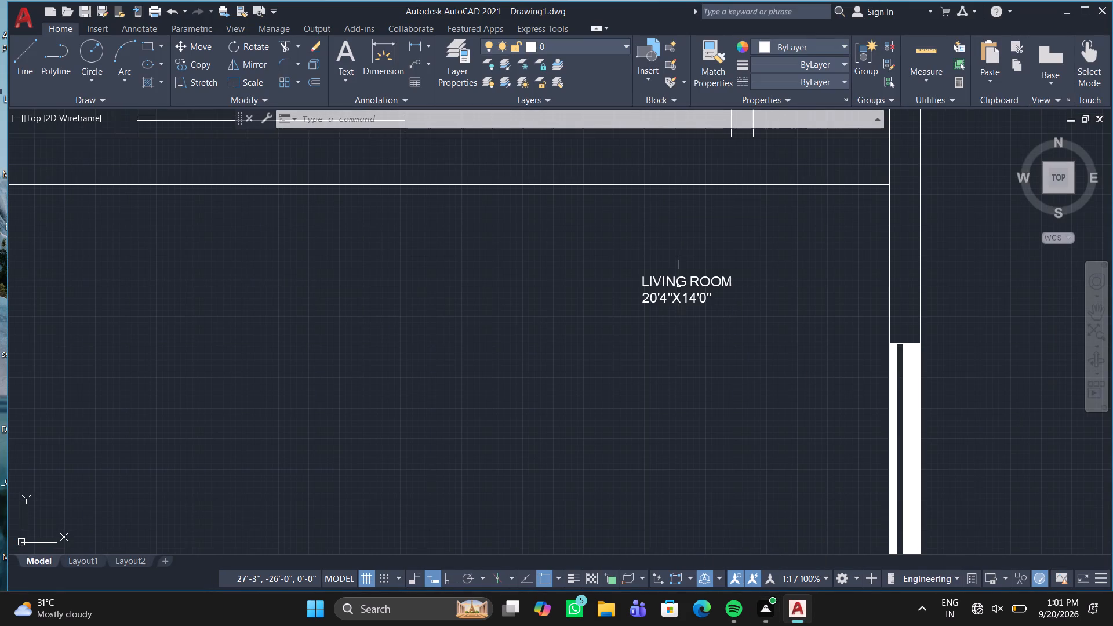
double_click(679, 285)
left_click_drag(820, 296, 801, 294)
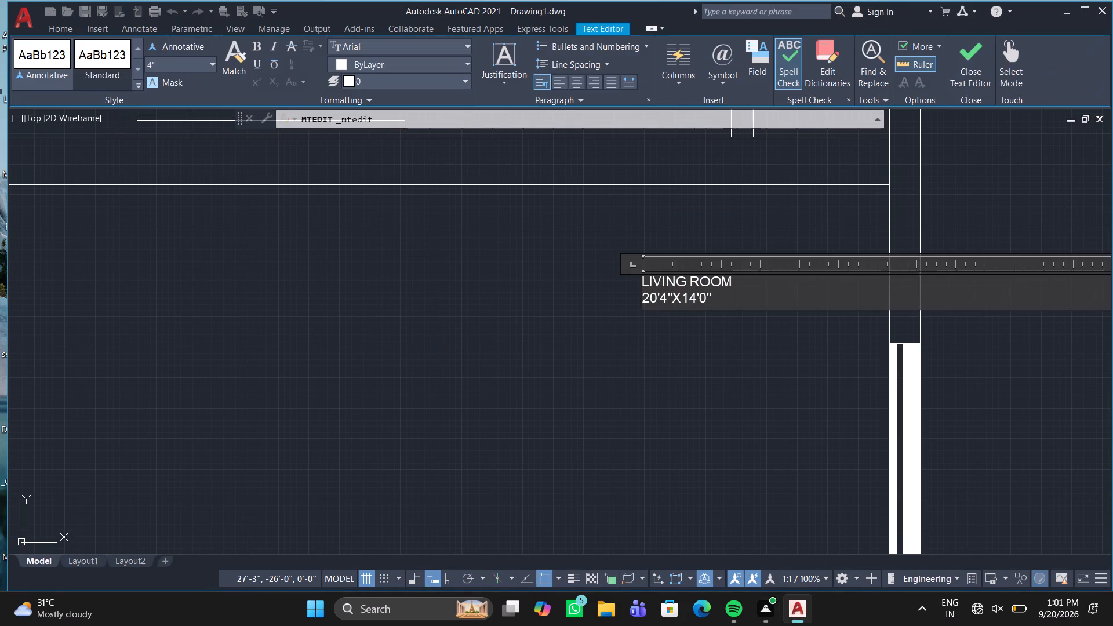
left_click_drag(801, 294, 524, 284)
key("BackSpace")
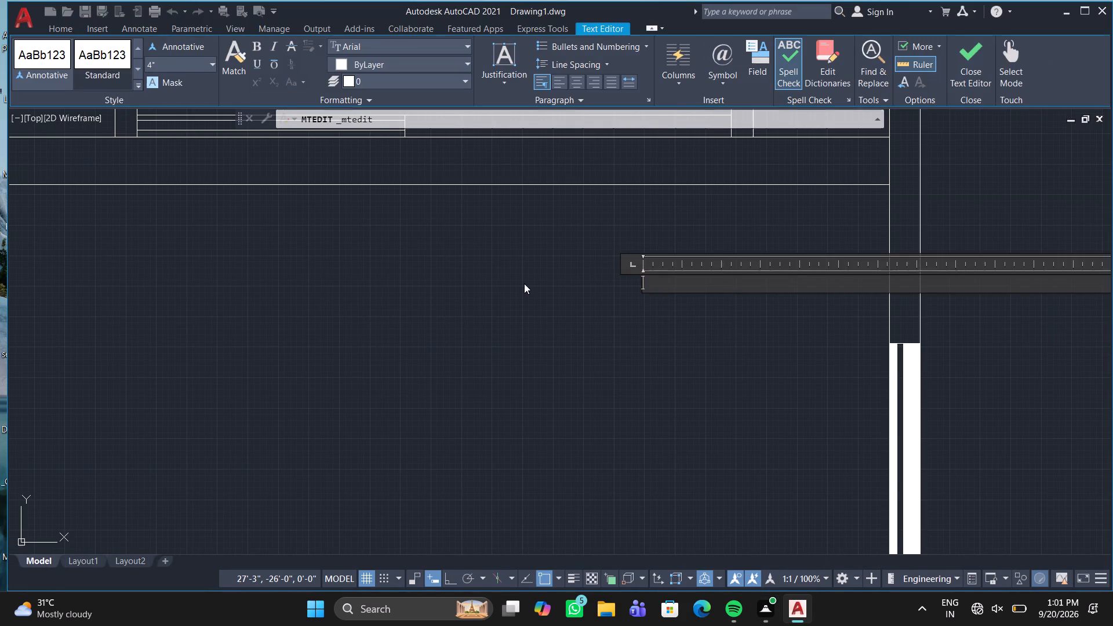
type("PORTICO")
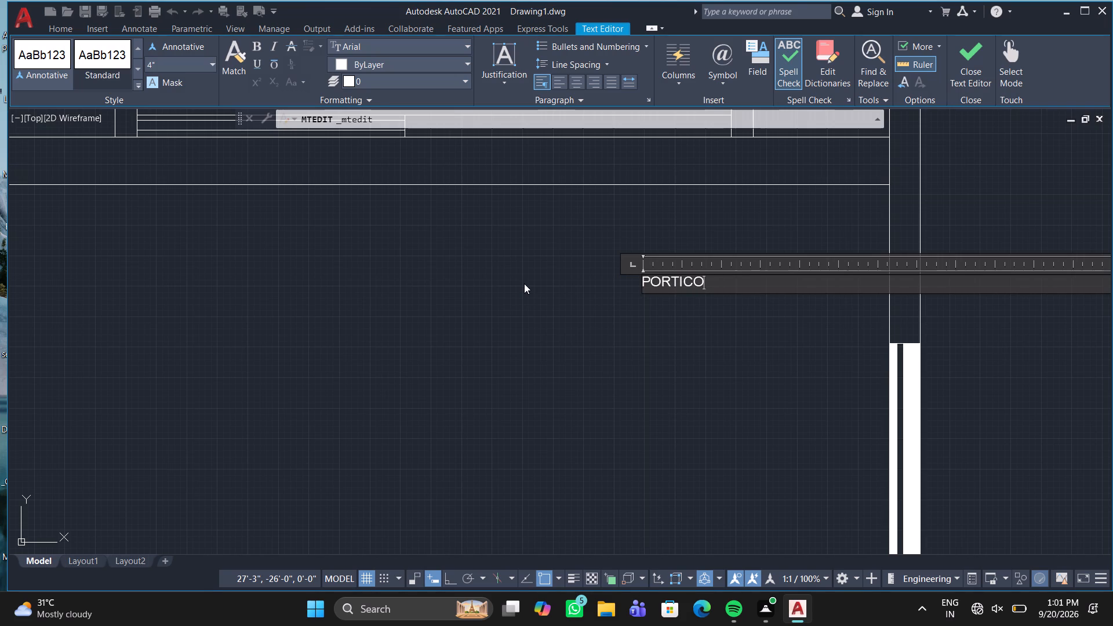
Add 18'8"X14'9" as the second line of the PORTICO label and save the text changes.
key("Return")
type("18'8")
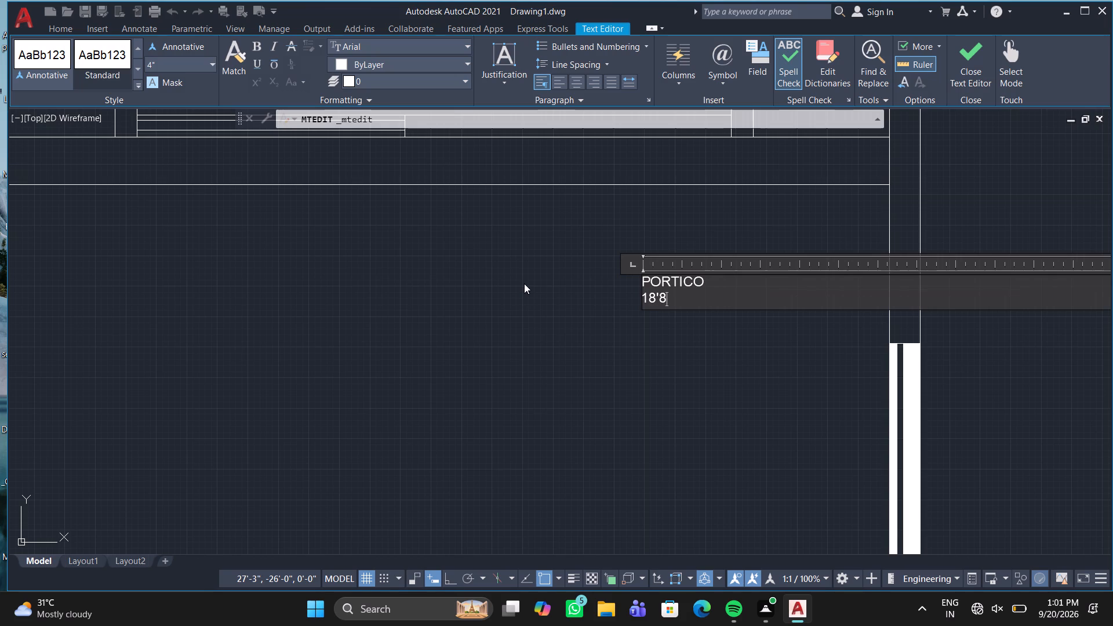
key("shift+quotedbl")
key("x")
type("14'9")
key("shift+quotedbl")
key("Escape")
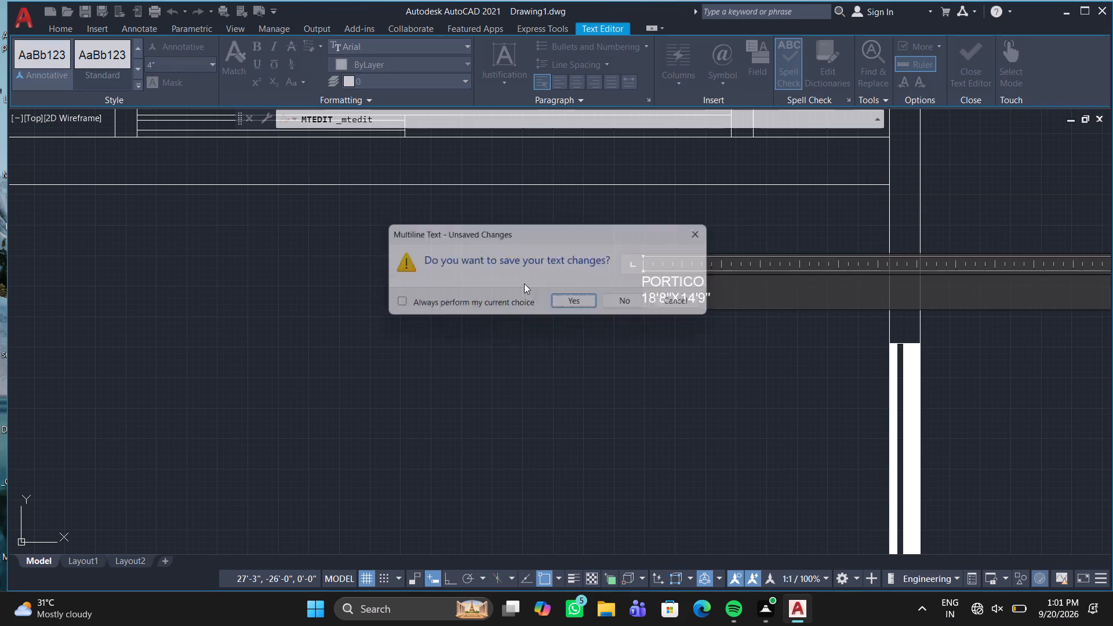
key("Return")
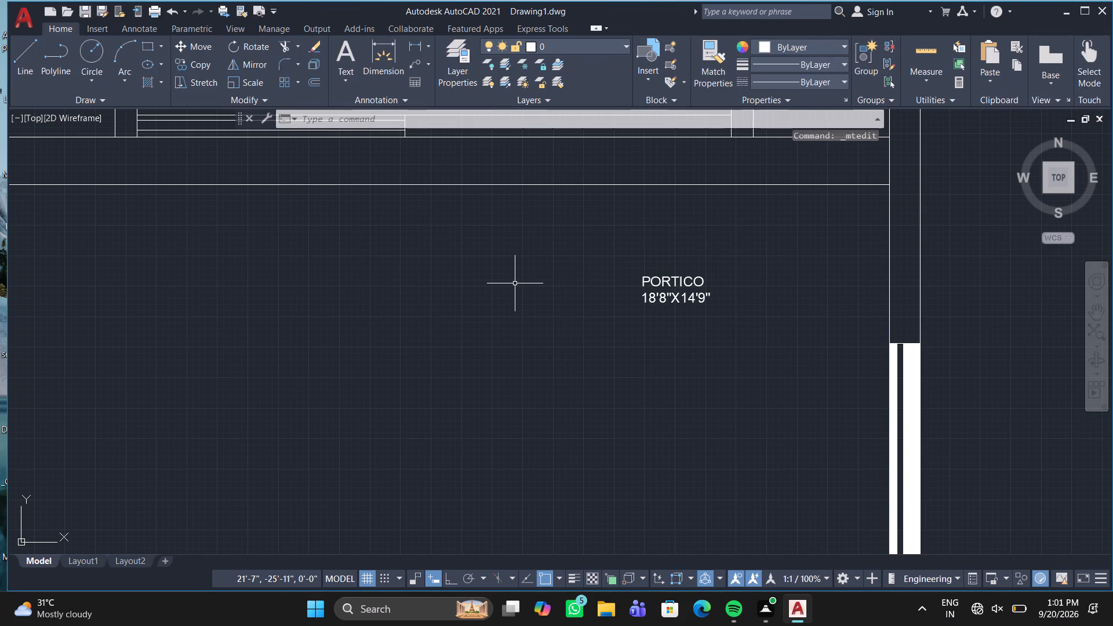
Replace the LIVING ROOM name and dimensions in the room directly above the portico with DRAWING.
scroll(515, 283, "down", 2)
middle_click_drag(504, 321, 445, 441)
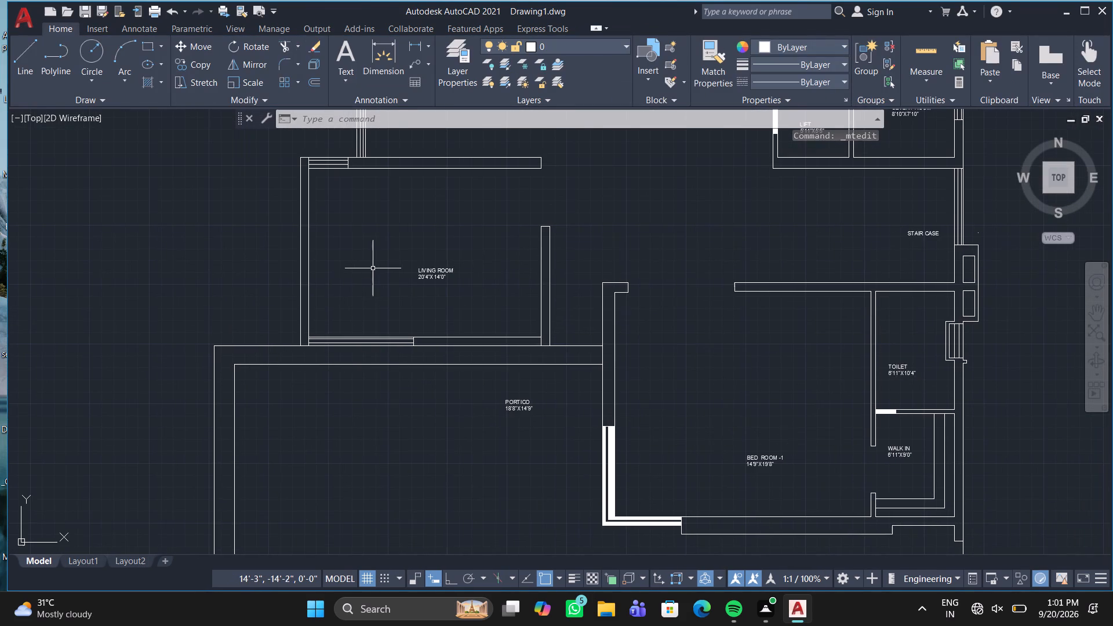
scroll(378, 271, "up", 2)
triple_click(499, 271)
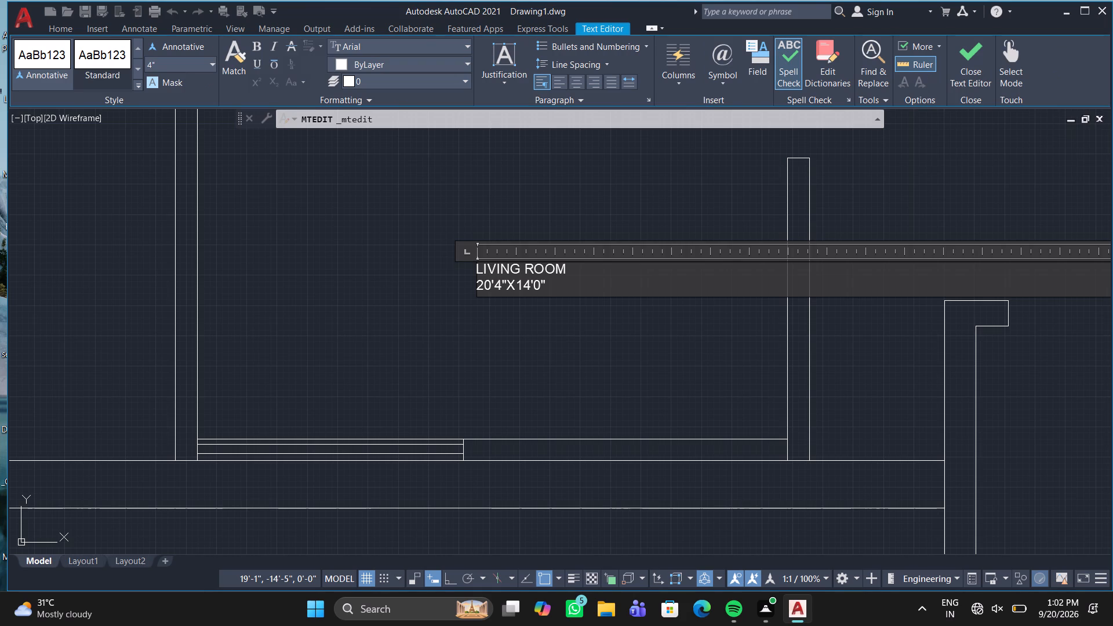
left_click_drag(663, 286, 403, 292)
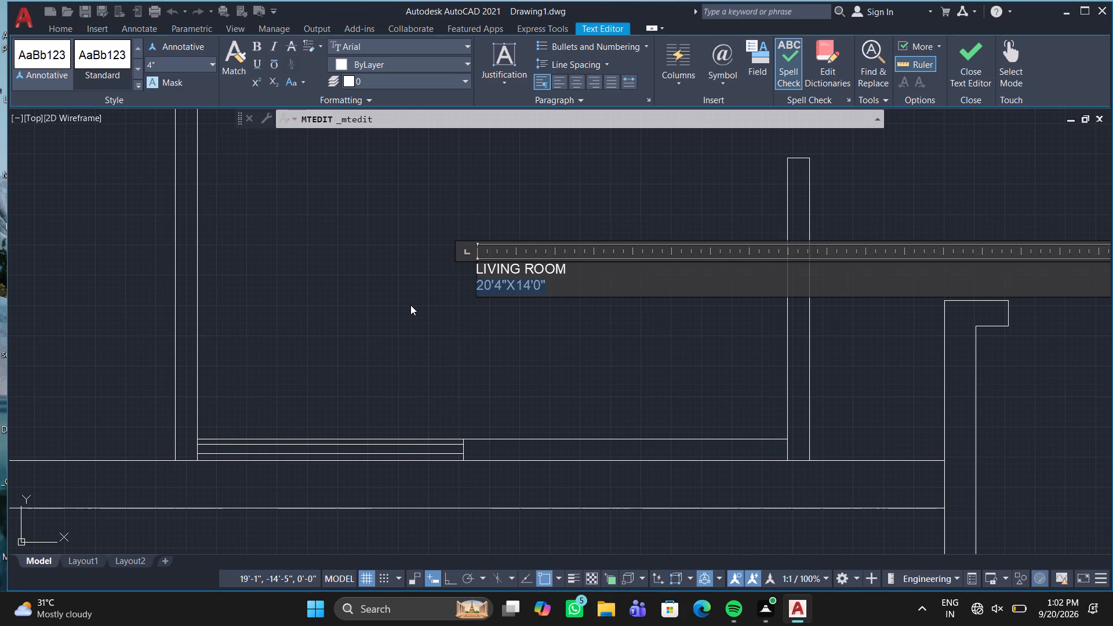
key("BackSpace")
left_click_drag(631, 278, 369, 276)
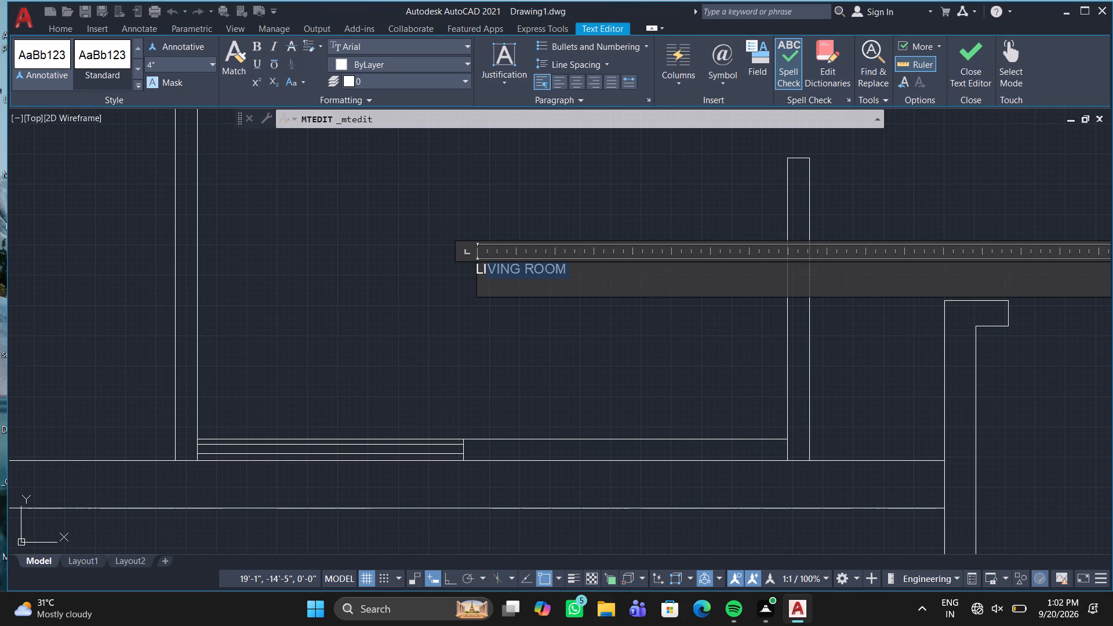
left_click_drag(369, 276, 362, 279)
key("BackSpace")
key("BackSpace")
key("BackSpace")
key("BackSpace")
key("BackSpace")
key("BackSpace")
key("BackSpace")
key("BackSpace")
key("BackSpace")
key("BackSpace")
key("BackSpace")
key("BackSpace")
key("BackSpace")
key("BackSpace")
key("BackSpace")
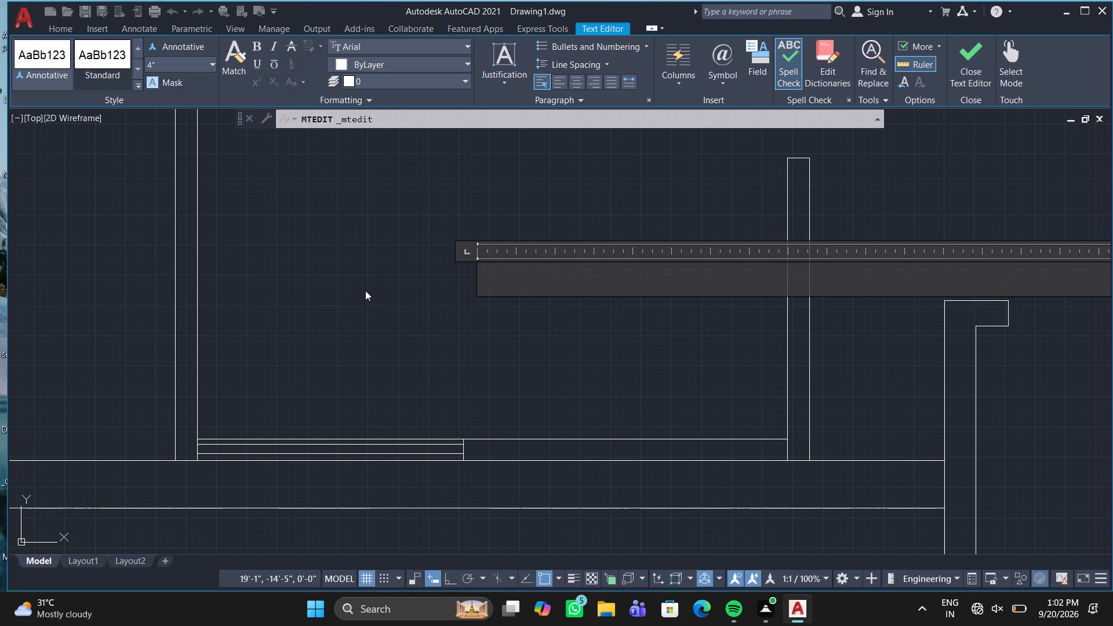
key("d")
key("r")
type("AWI")
type("NG")
Add 18'8"X14'9" as the second line of the DRAWING label and save the text changes.
key("Return")
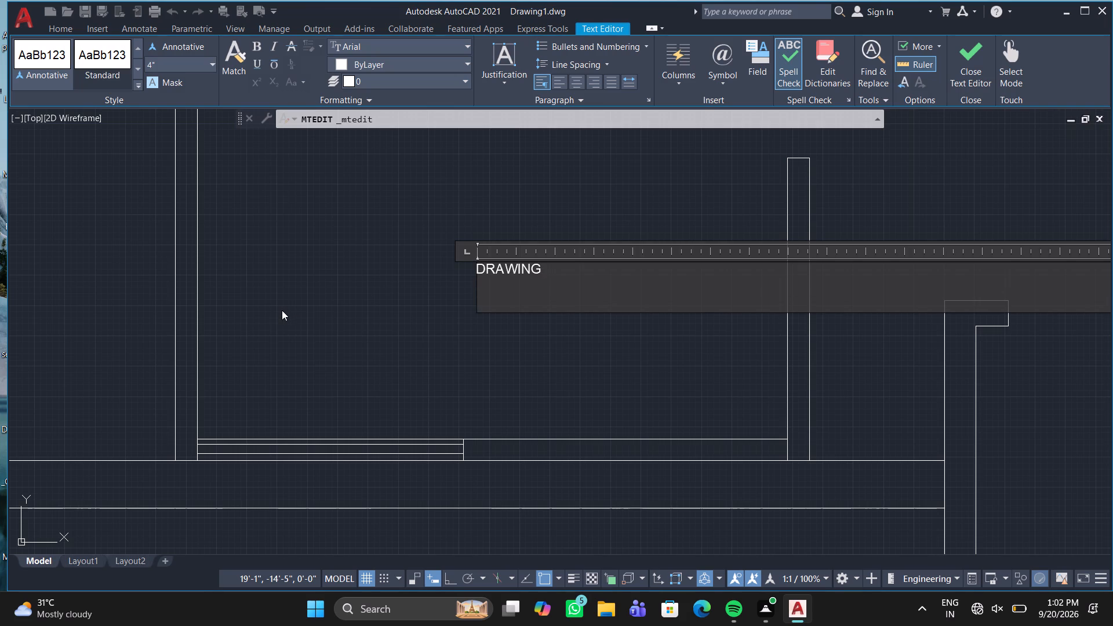
type("18")
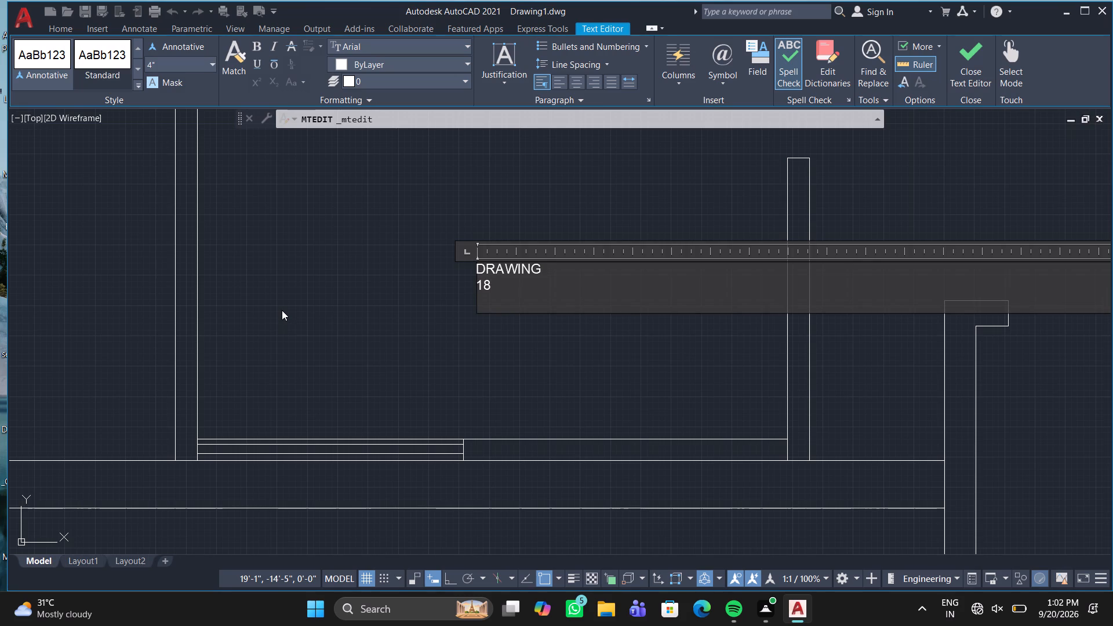
type("'8")
key("shift+quotedbl")
key("x")
type("14'")
key("9")
key("shift+quotedbl")
scroll(279, 222, "down", 2)
middle_click_drag(282, 222, 282, 391)
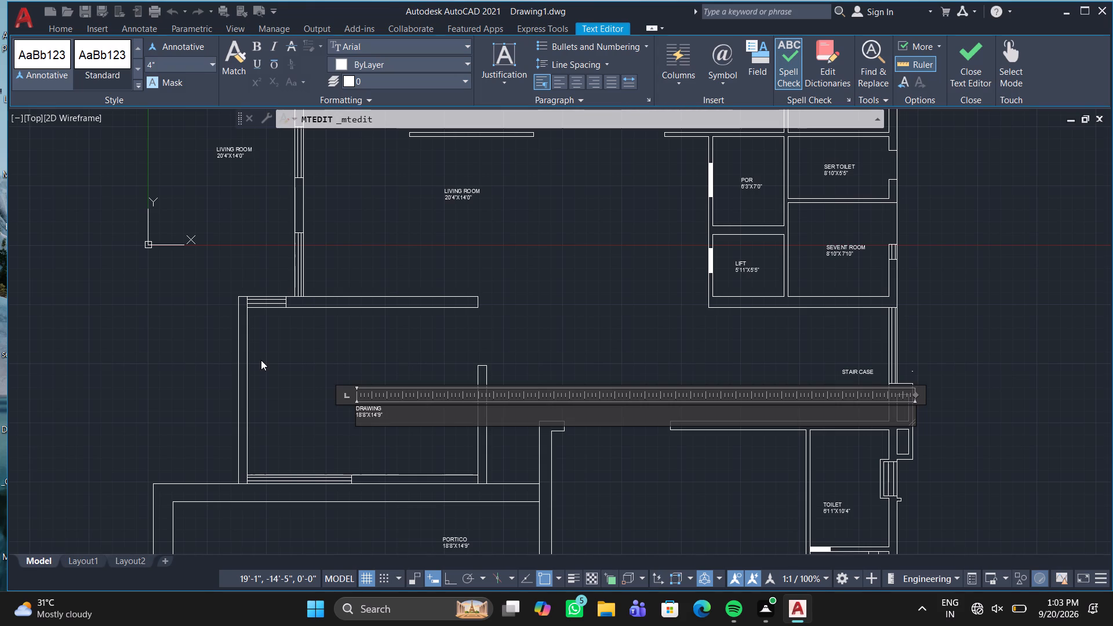
key("Escape")
key("Return")
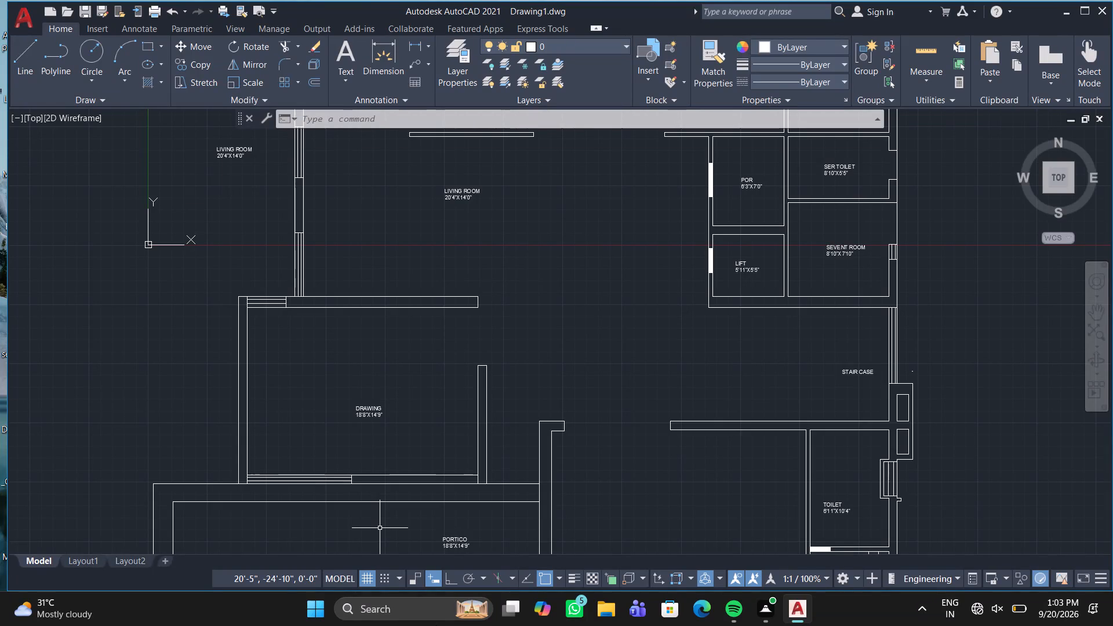
Load the ACAD_ISO02W100 (ISO dash) linetype from acad.lin into the drawing.
scroll(441, 195, "up", 2)
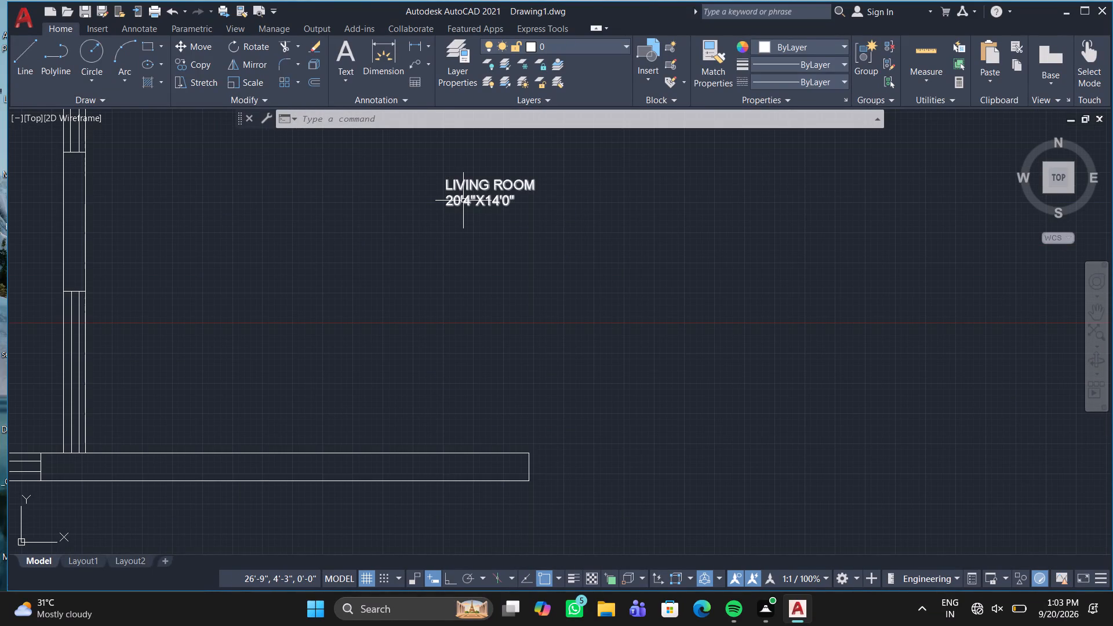
scroll(464, 201, "down", 3)
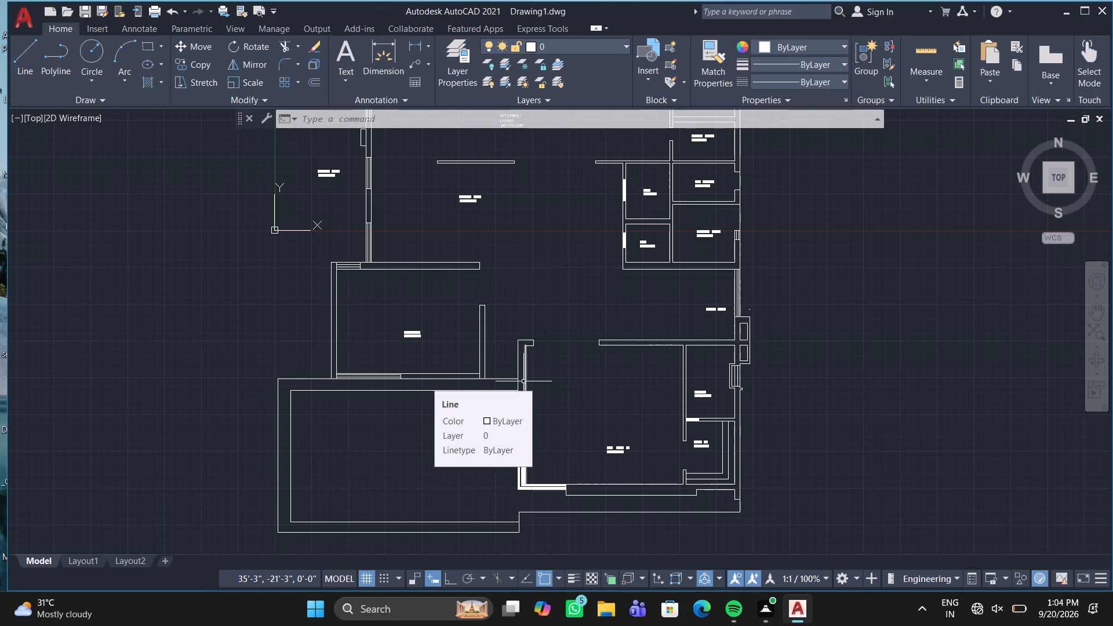
scroll(591, 300, "up", 2)
middle_click_drag(592, 300, 177, 186)
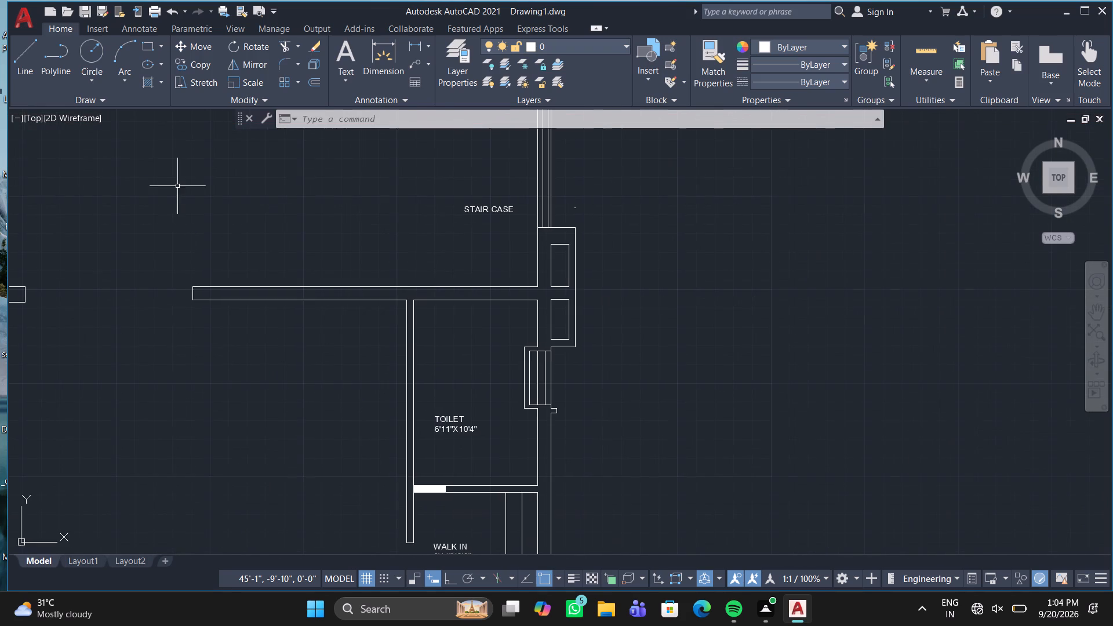
middle_click_drag(225, 310, 136, 507)
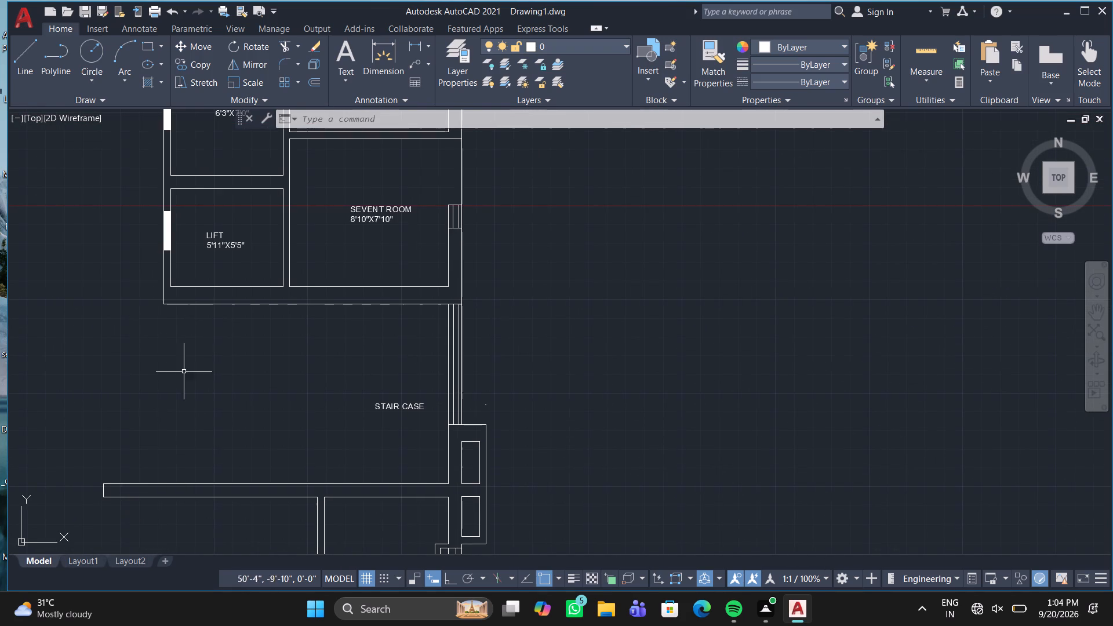
left_click(308, 77)
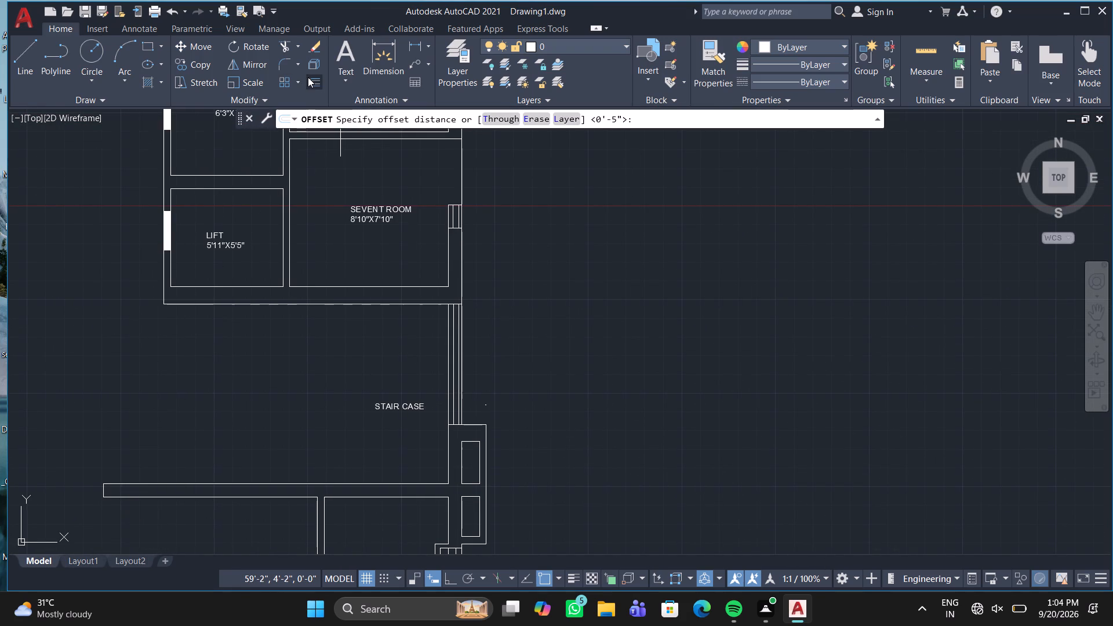
double_click(832, 79)
double_click(817, 80)
double_click(783, 82)
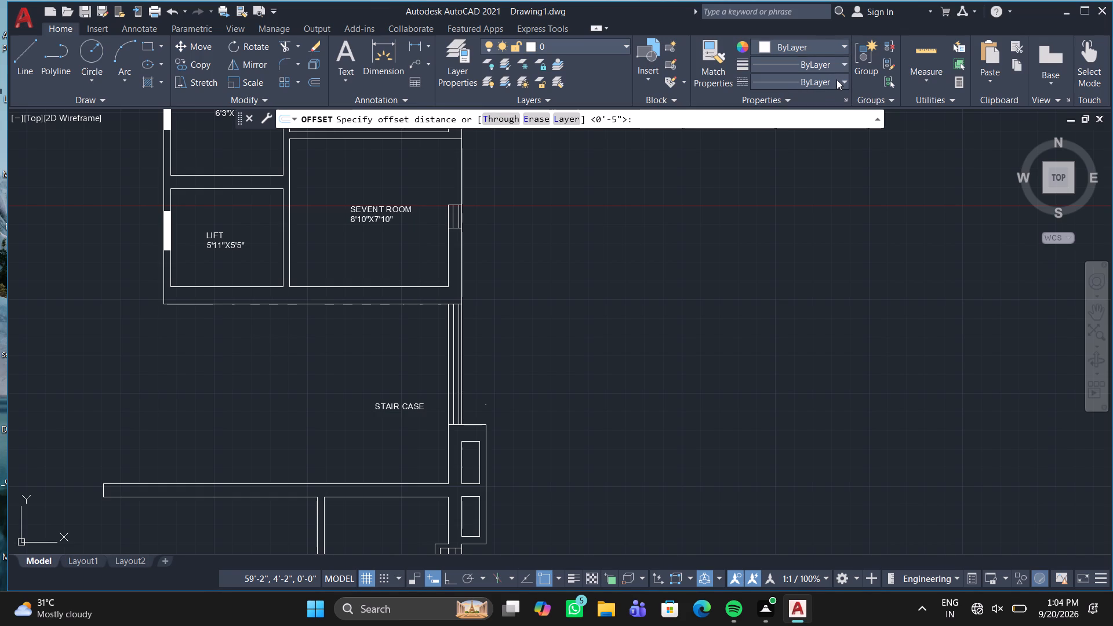
double_click(836, 79)
double_click(836, 79)
left_click(799, 75)
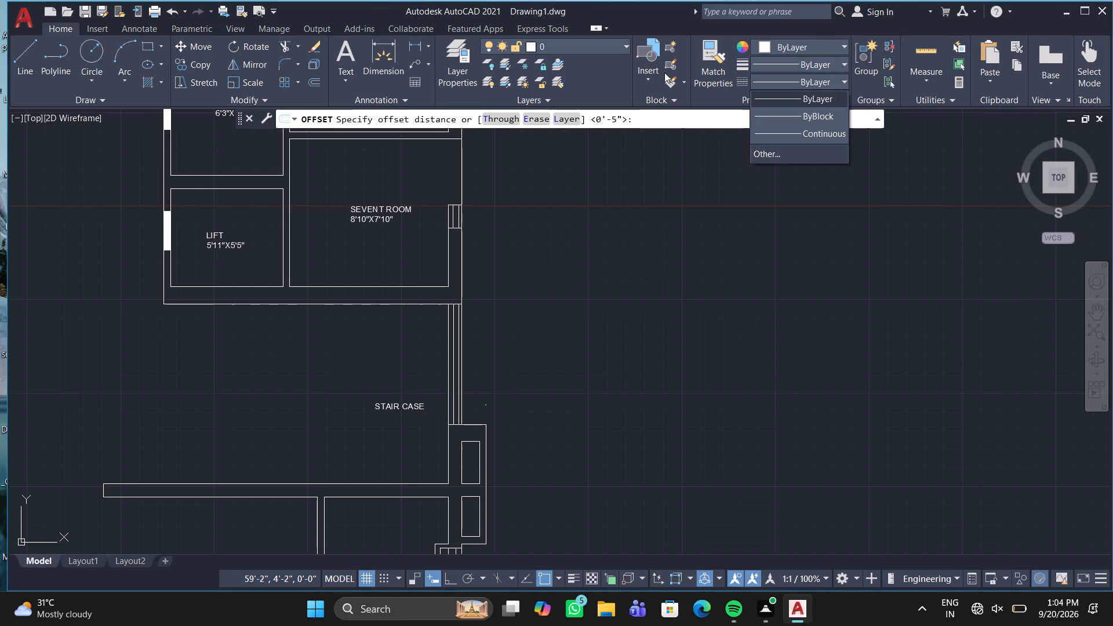
left_click(770, 154)
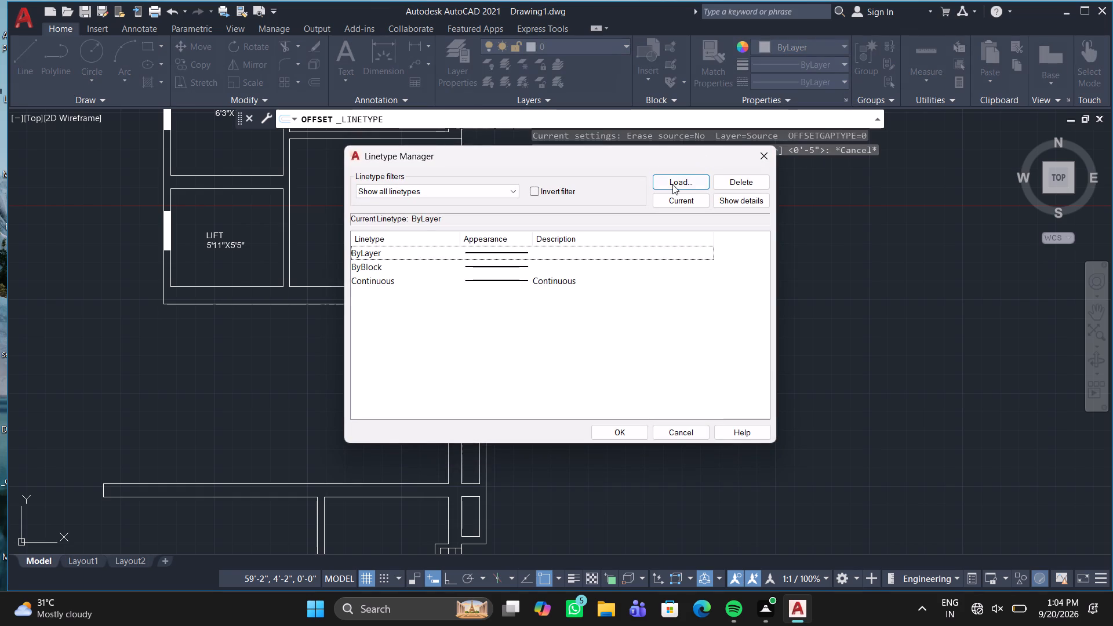
left_click(676, 183)
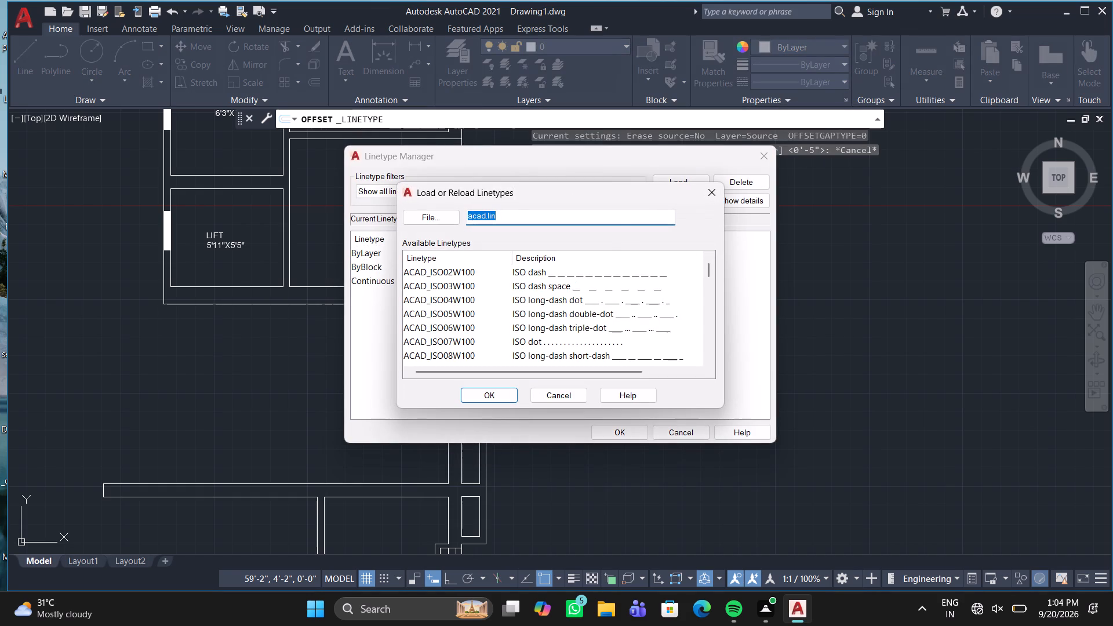
left_click(573, 273)
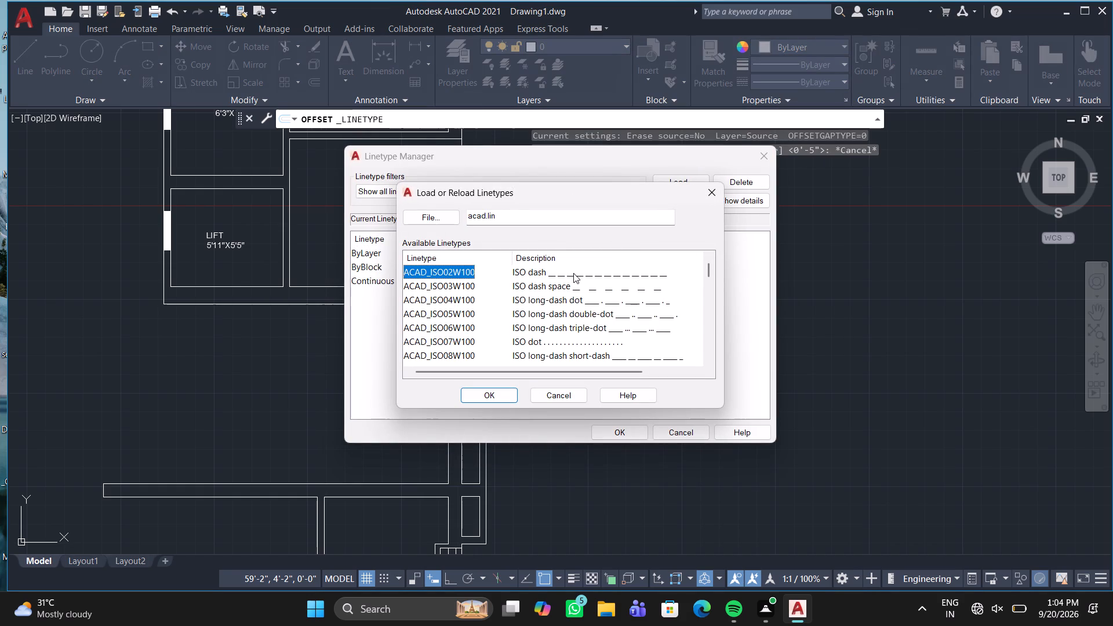
left_click(573, 273)
double_click(472, 393)
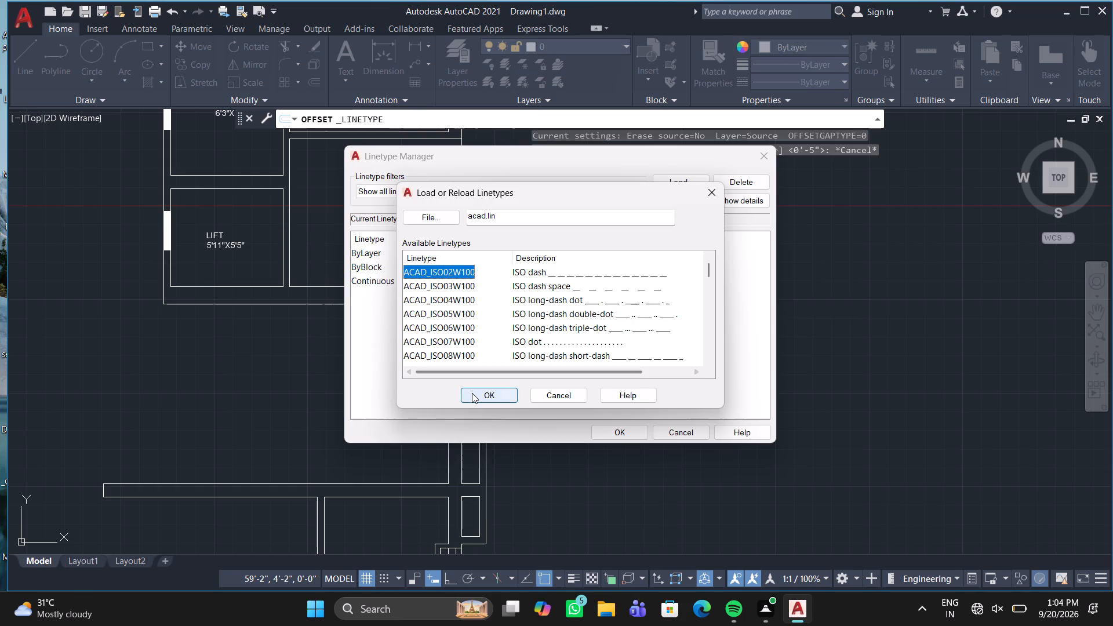
left_click(629, 436)
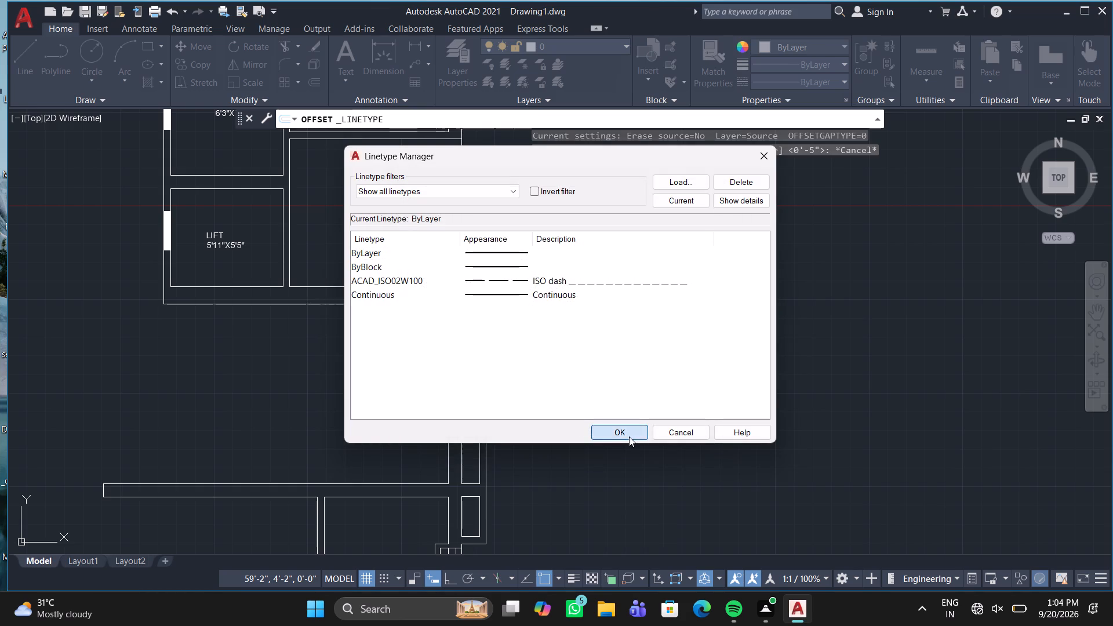
Make ACAD_ISO02W100 the current linetype.
left_click(810, 78)
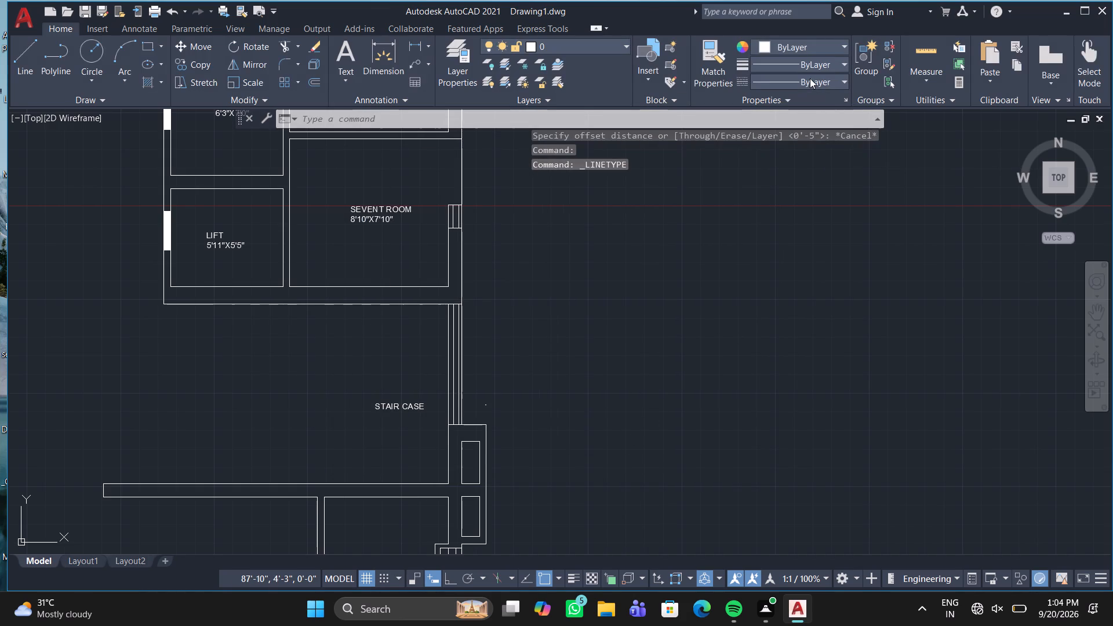
left_click(796, 135)
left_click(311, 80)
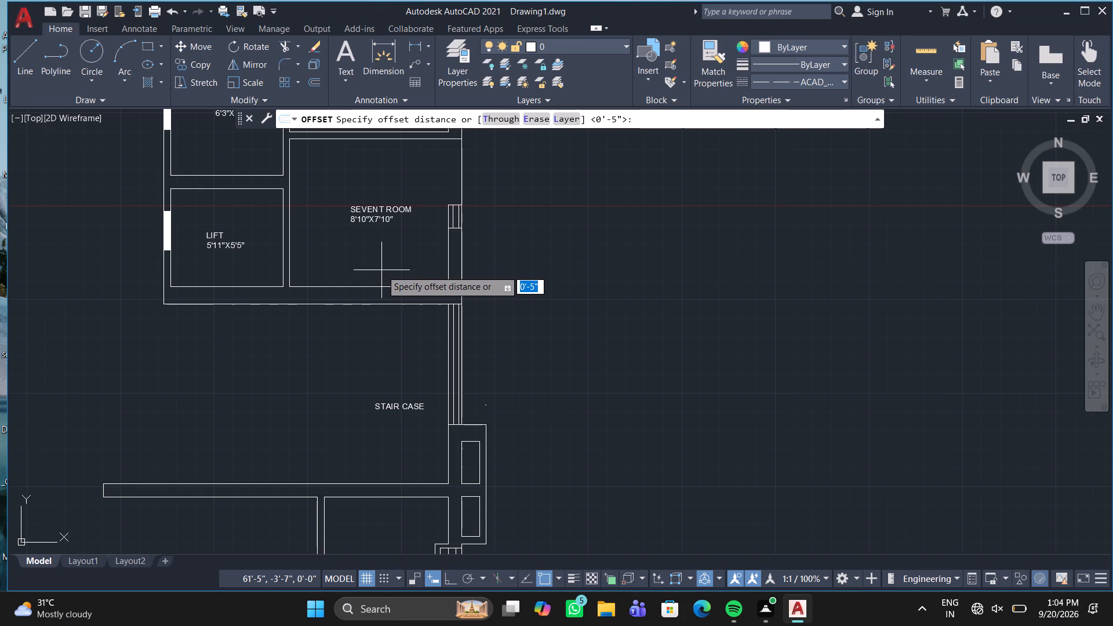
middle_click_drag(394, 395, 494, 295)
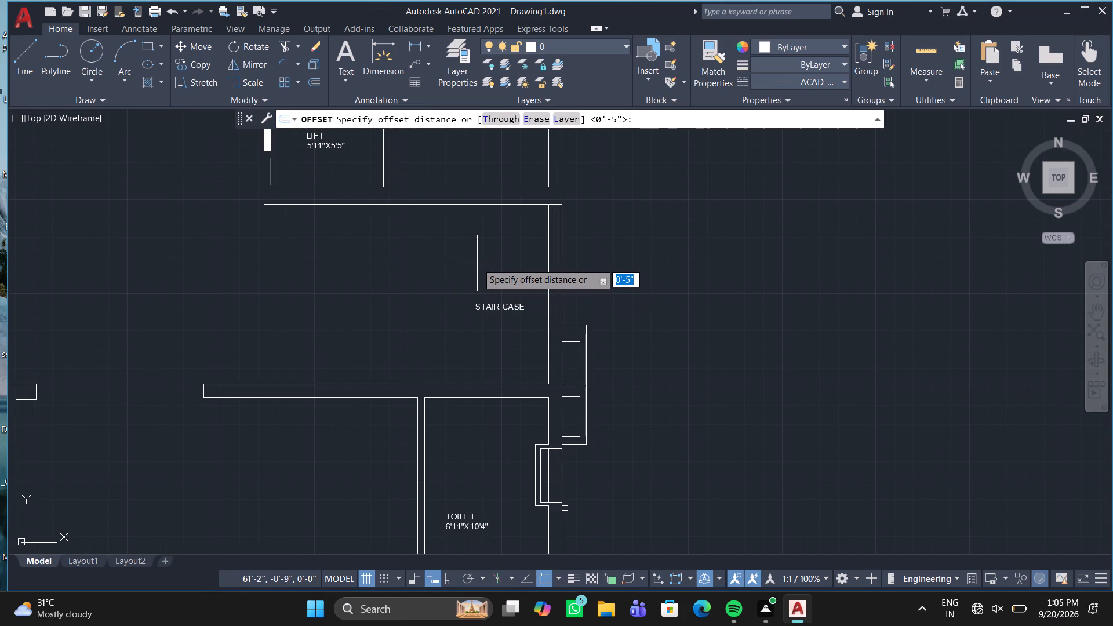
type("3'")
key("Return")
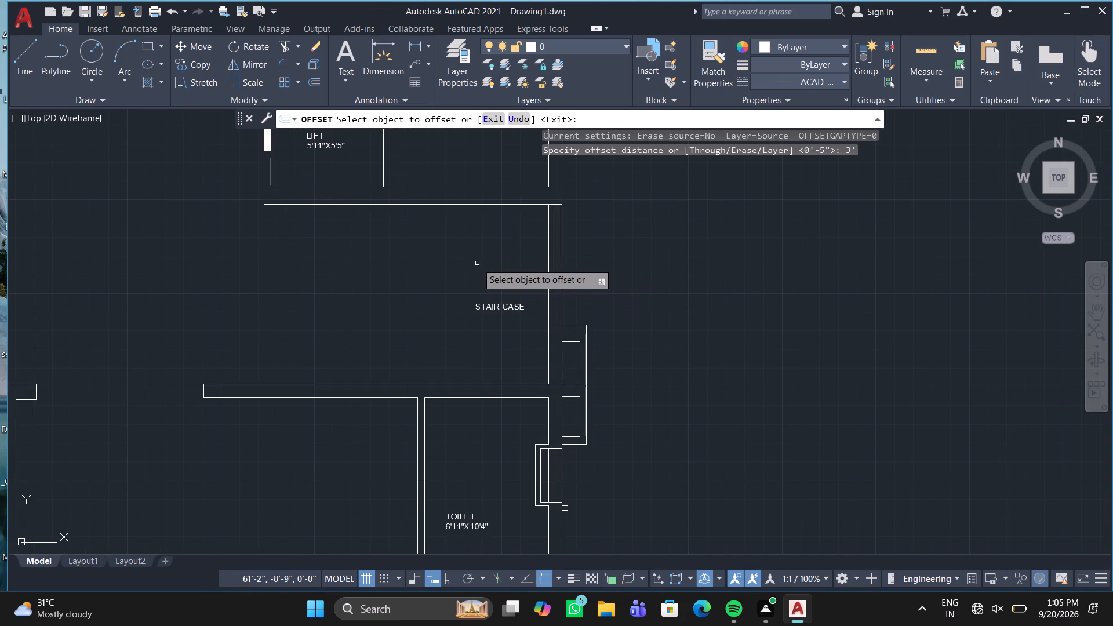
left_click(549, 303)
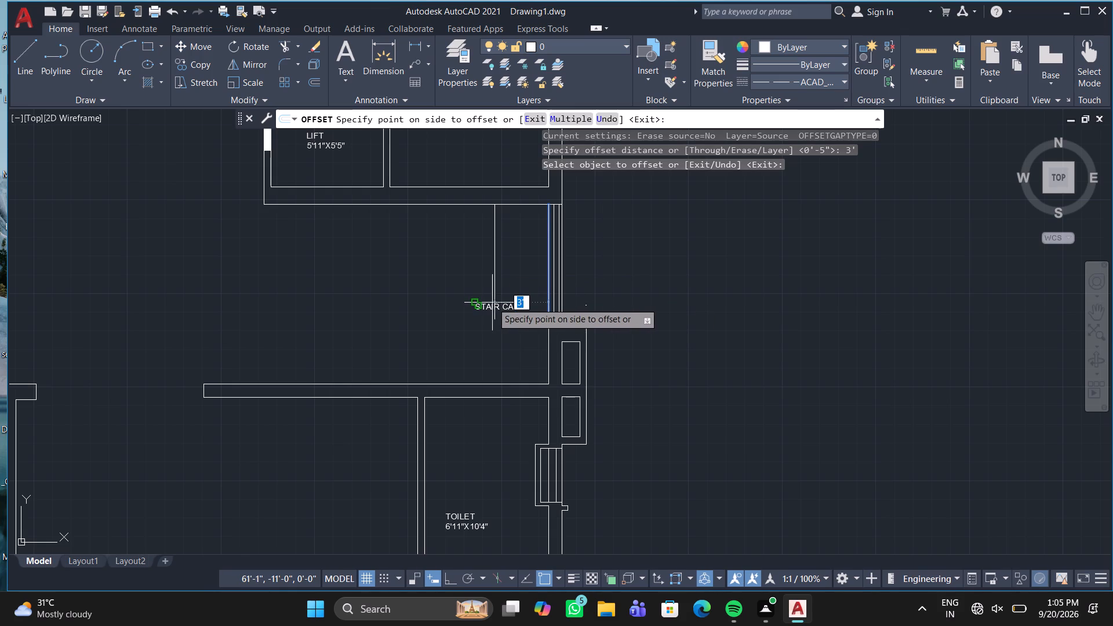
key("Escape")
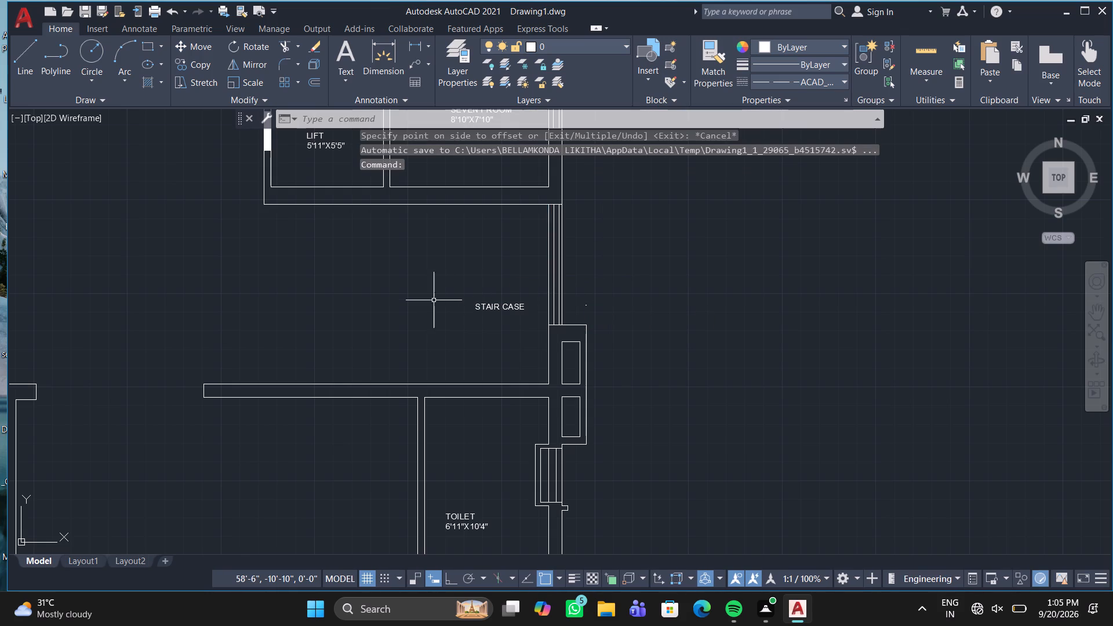
With Ortho on, draw a line from the stair case's upper window-side corner 3' along the upper wall, and straight down to the lower wall.
key("l")
key("Return")
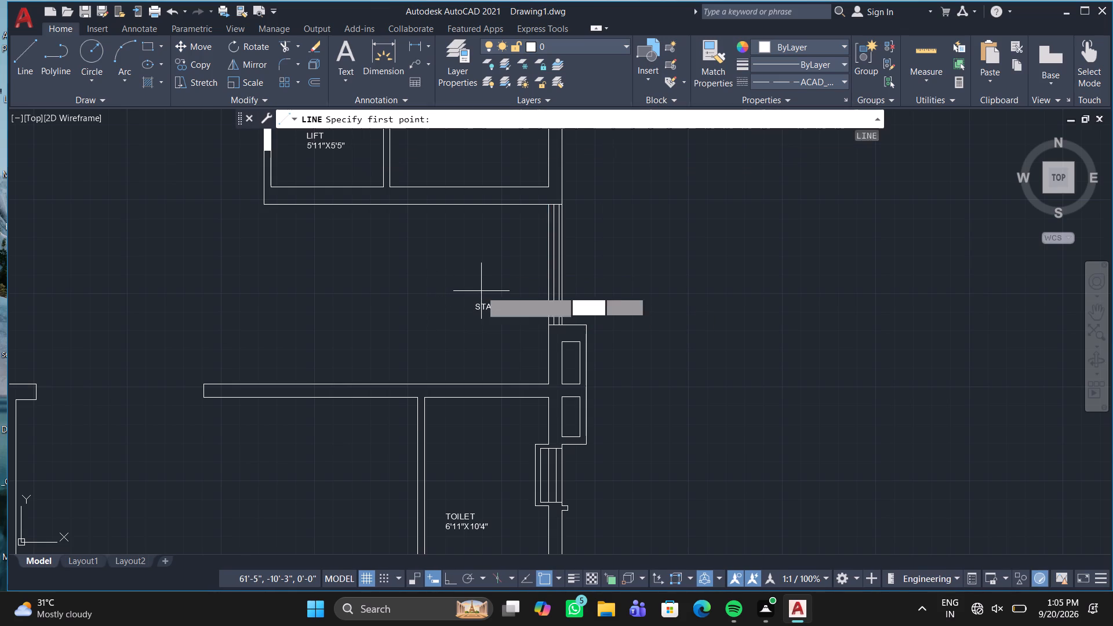
left_click(548, 208)
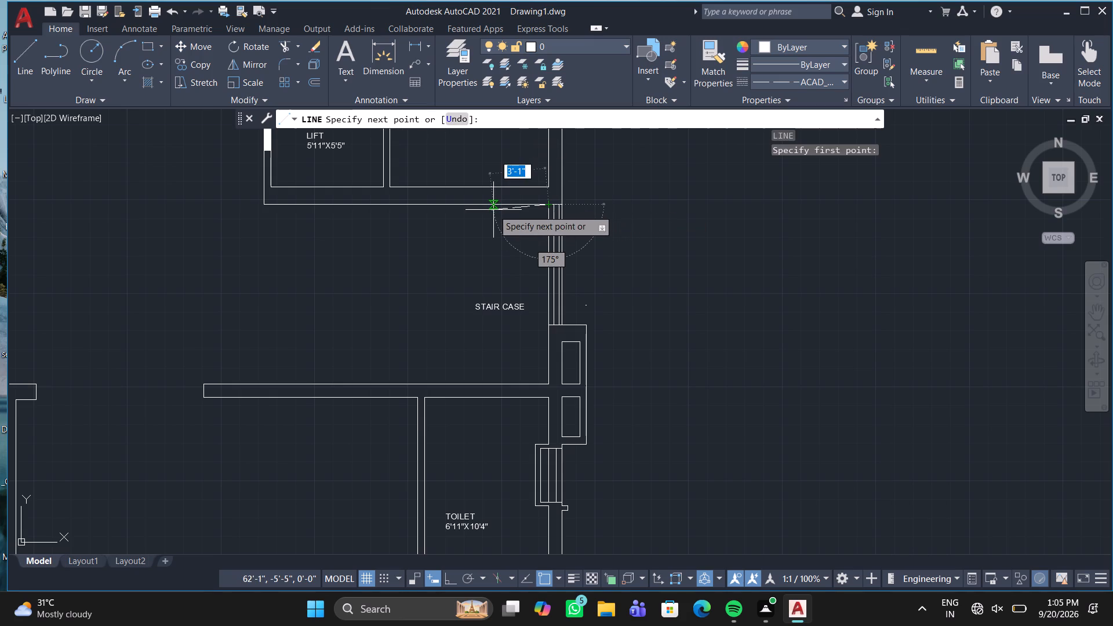
type("3'")
key("Return")
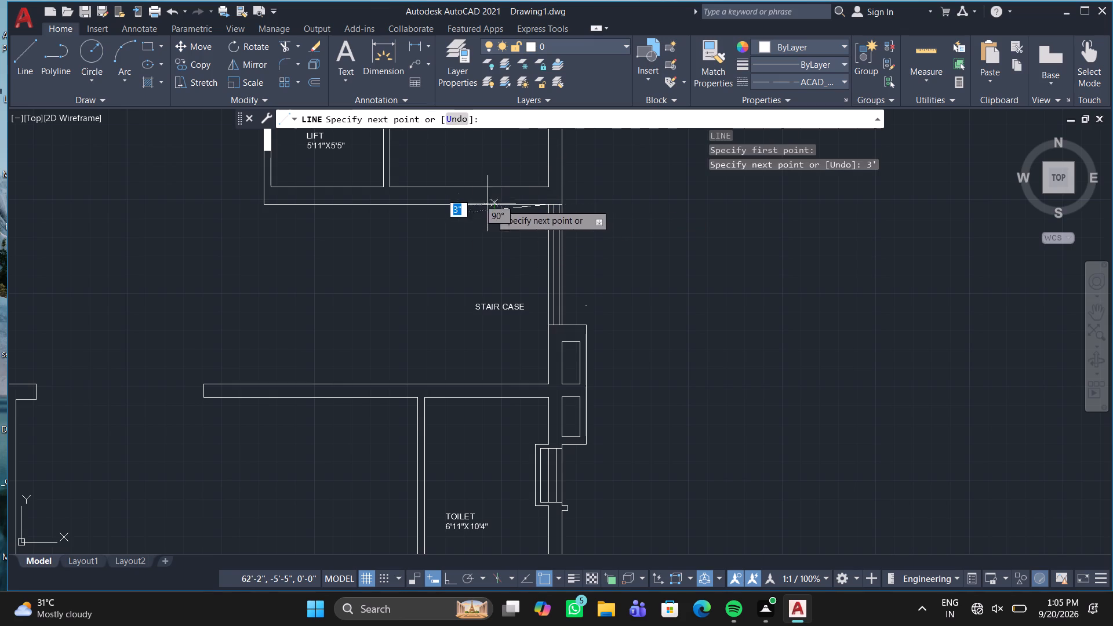
key("ctrl+z")
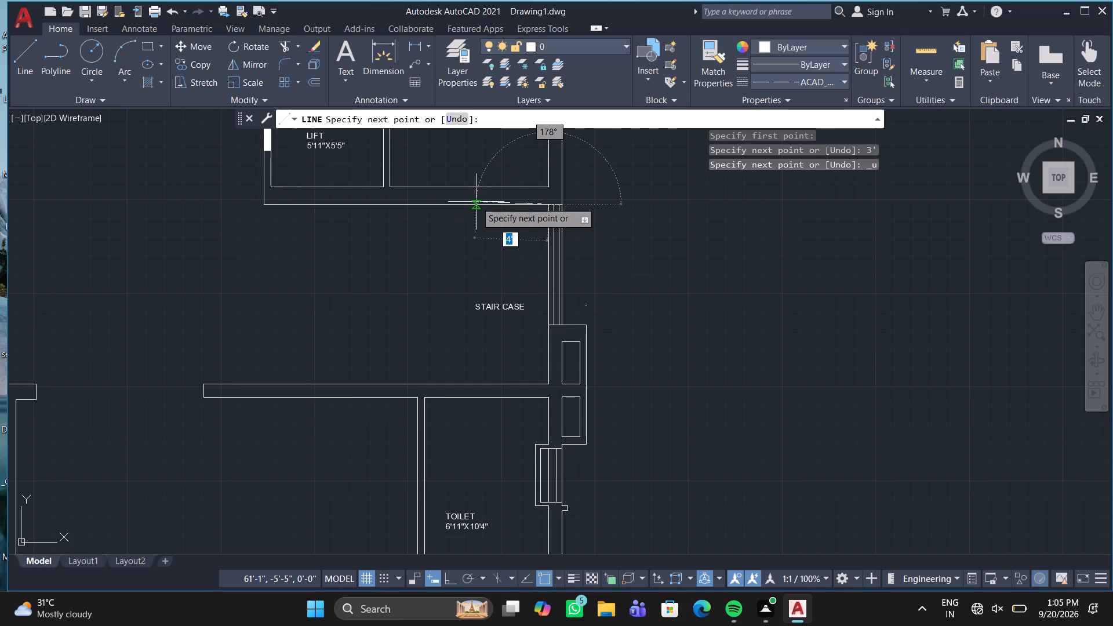
key("F8")
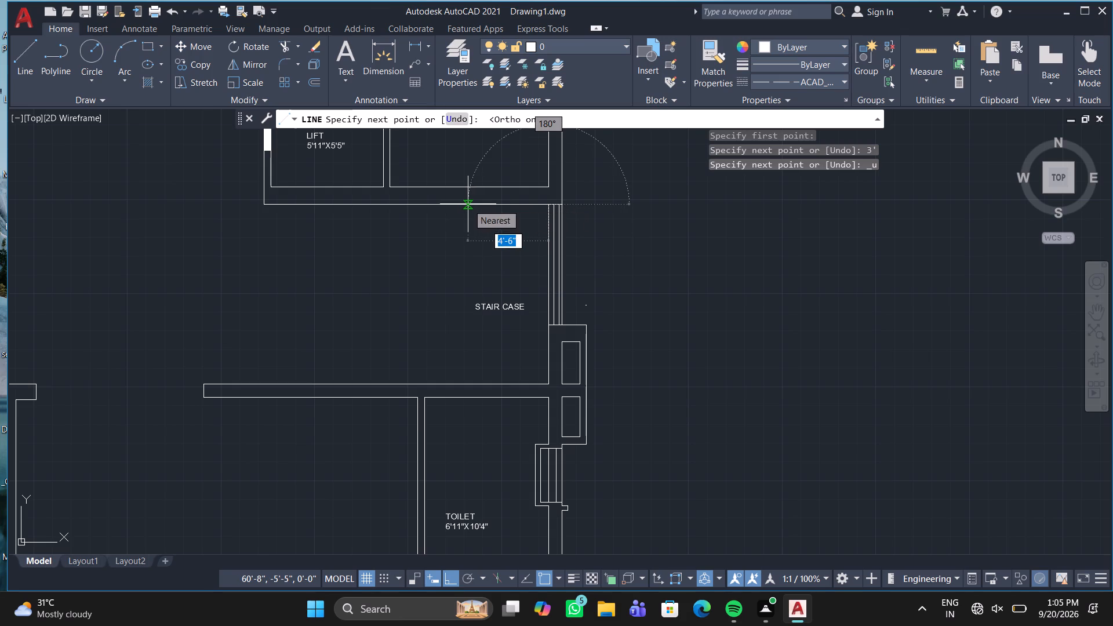
type("3'")
key("Return")
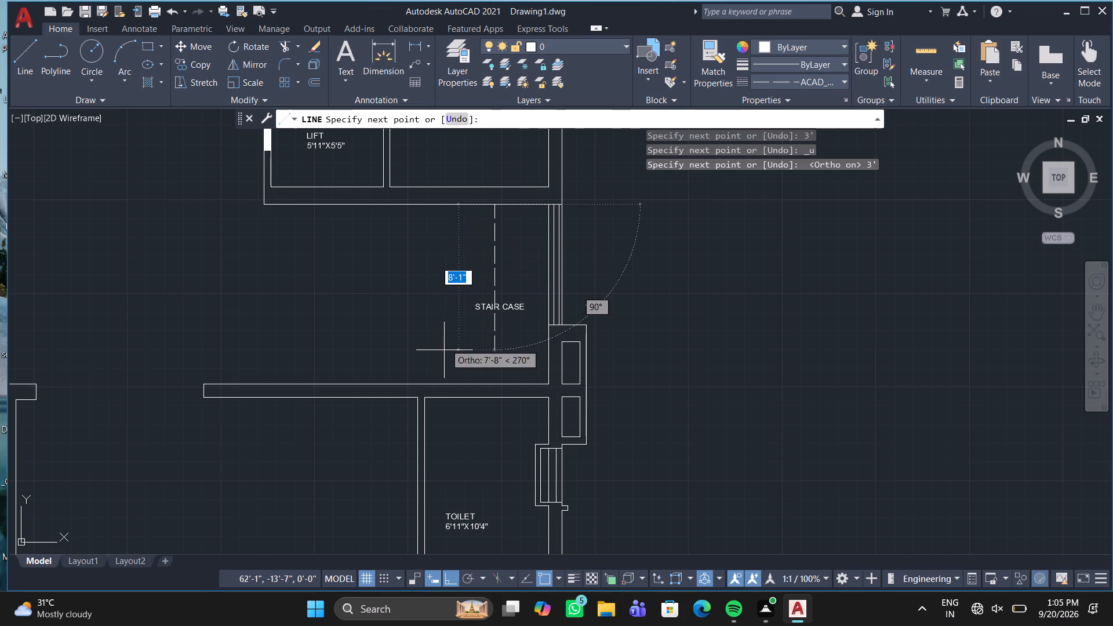
left_click(493, 383)
key("Escape")
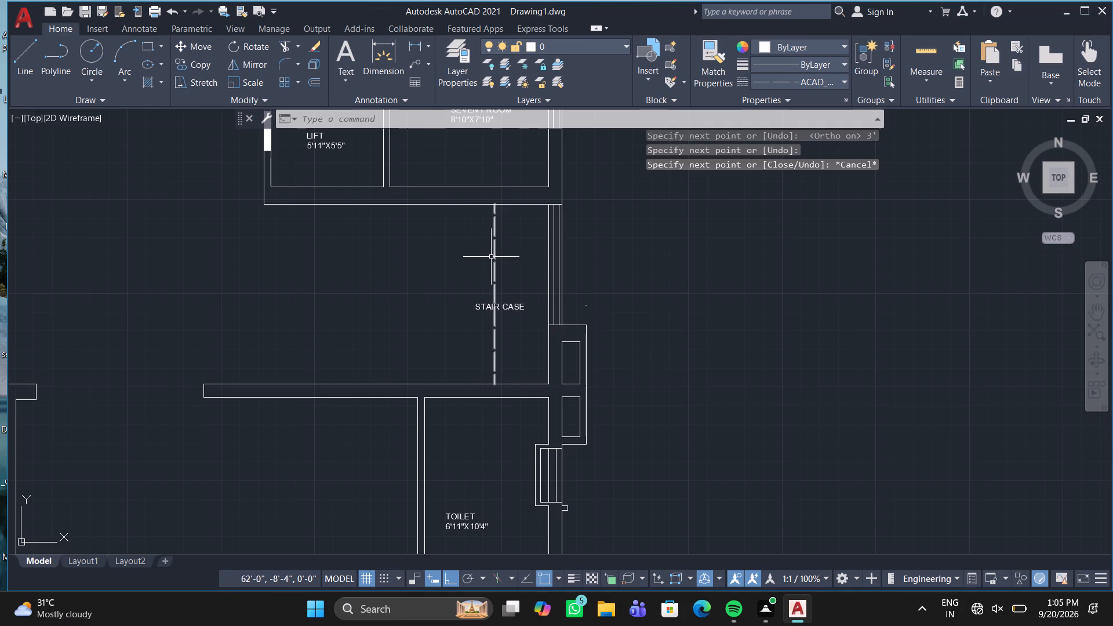
key("Escape")
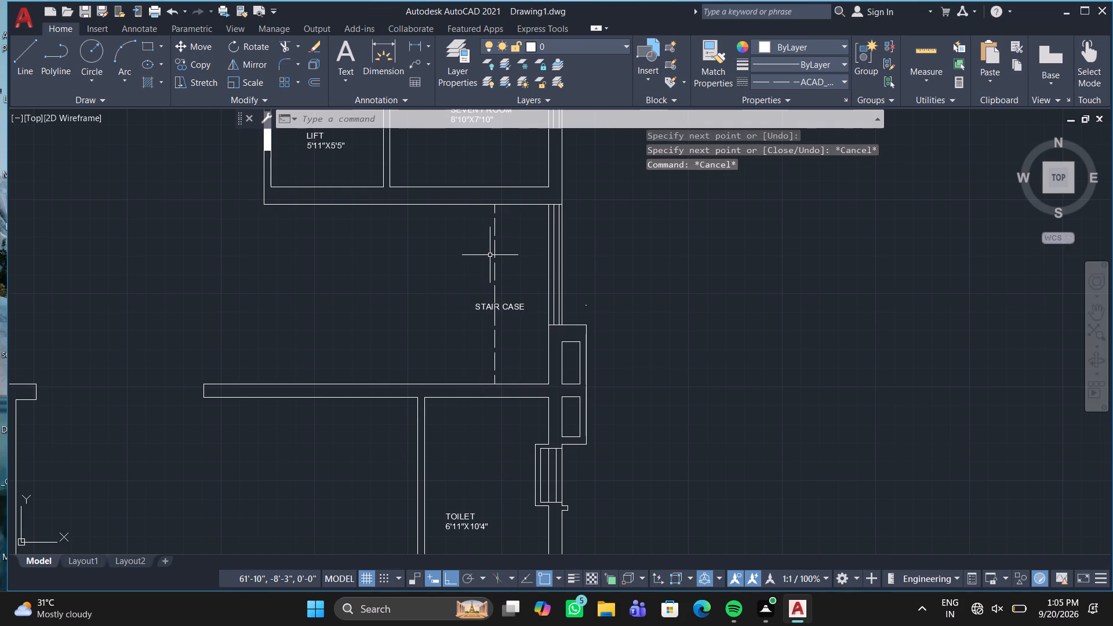
Offset the dashed stair line by 1' six times in succession, moving away from the window.
key("o")
key("Return")
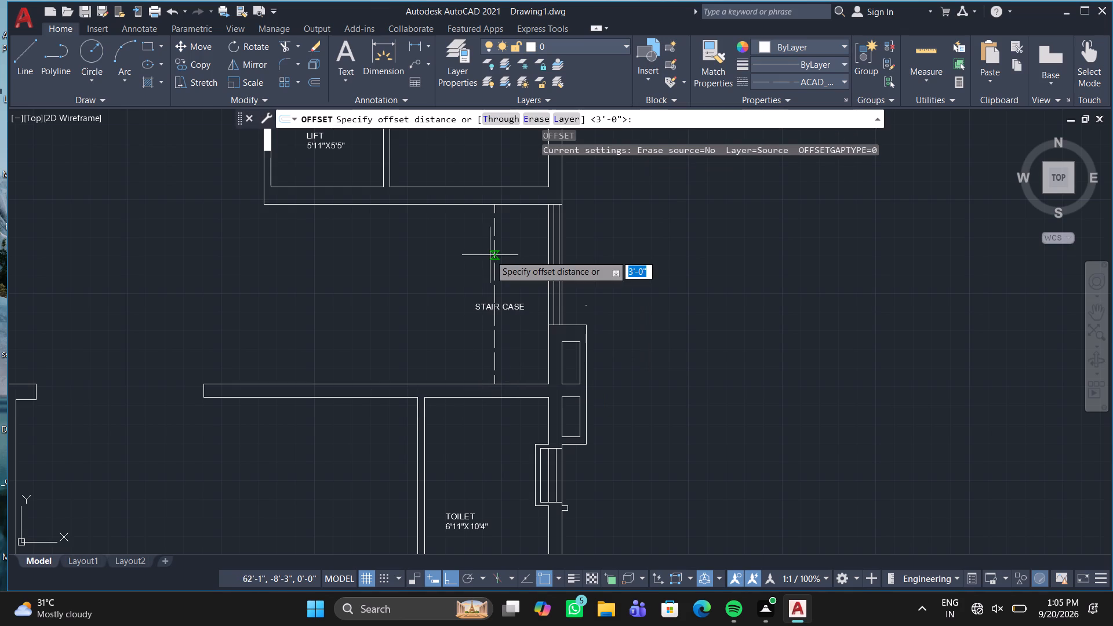
key("1")
key("apostrophe")
key("Return")
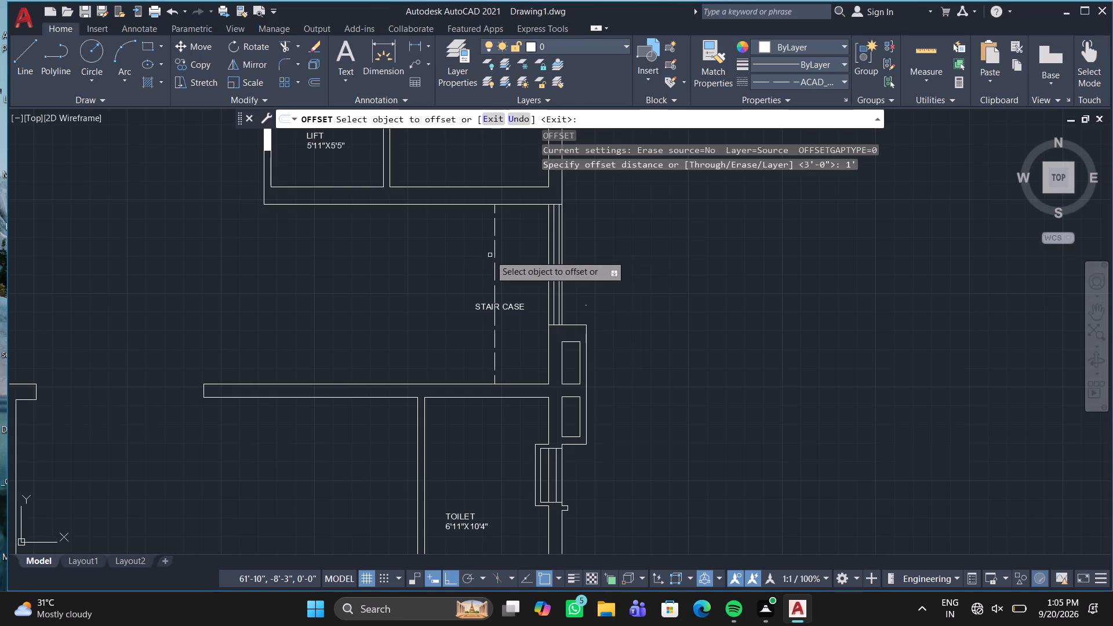
left_click(496, 248)
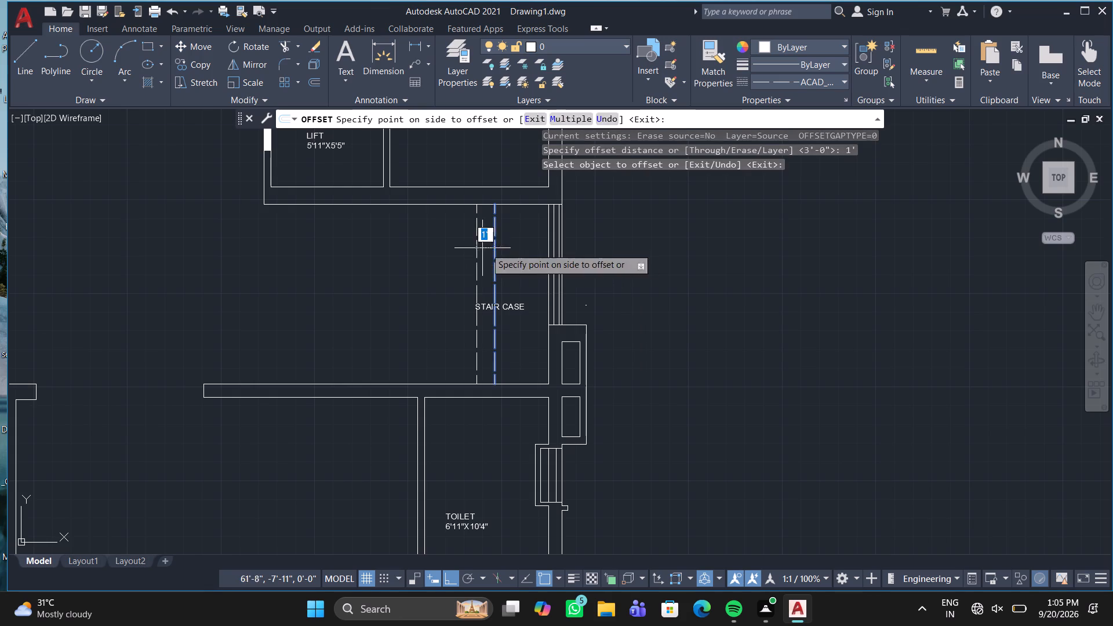
left_click(456, 249)
left_click(476, 238)
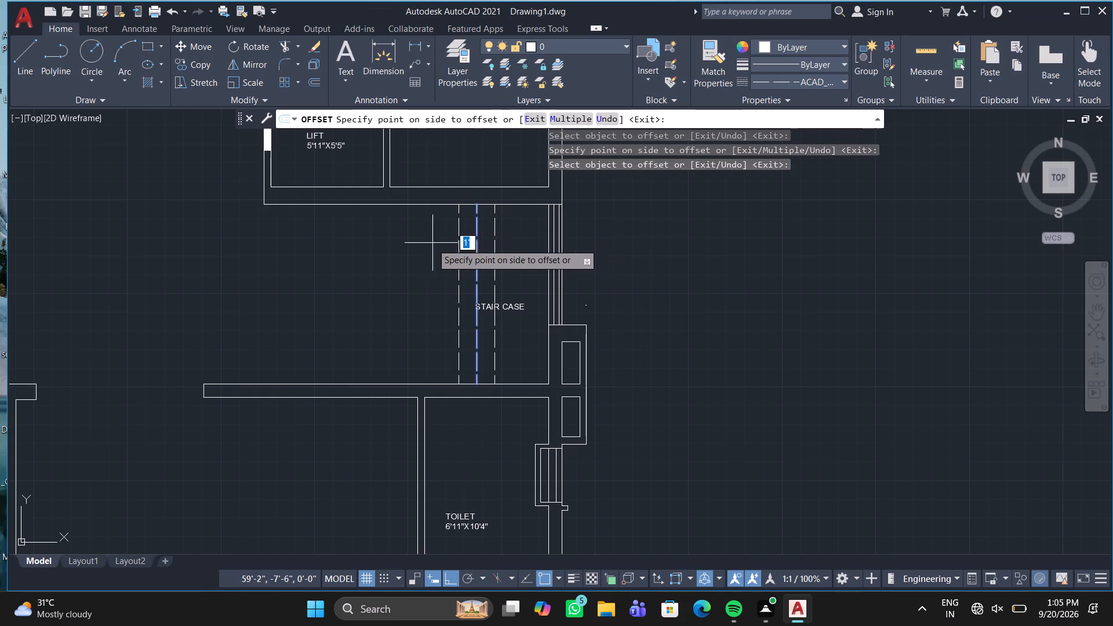
left_click(427, 244)
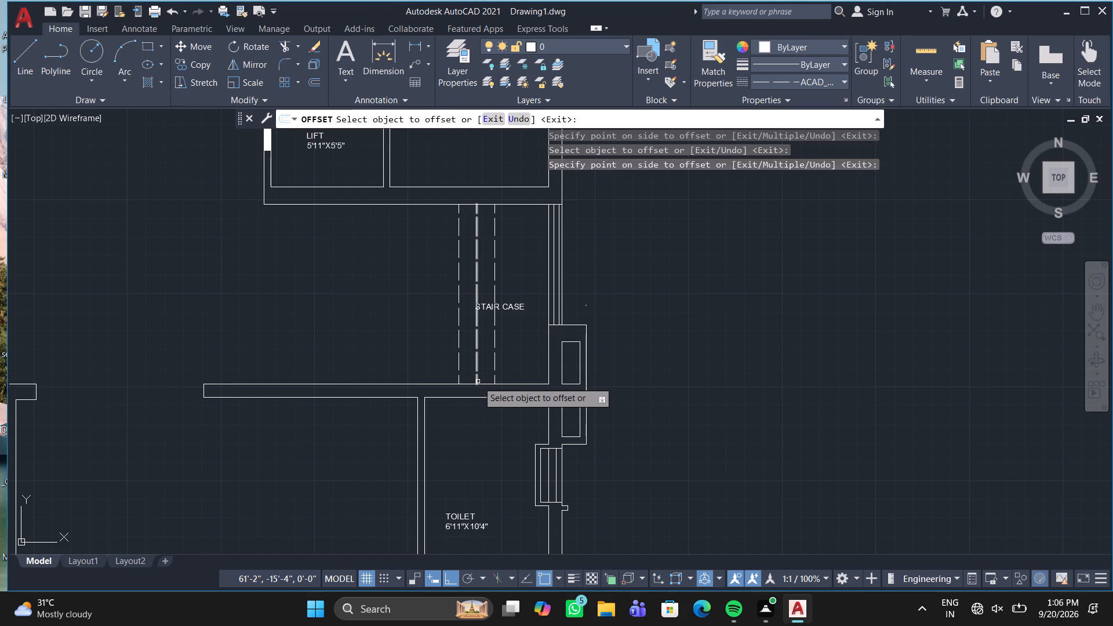
left_click(461, 348)
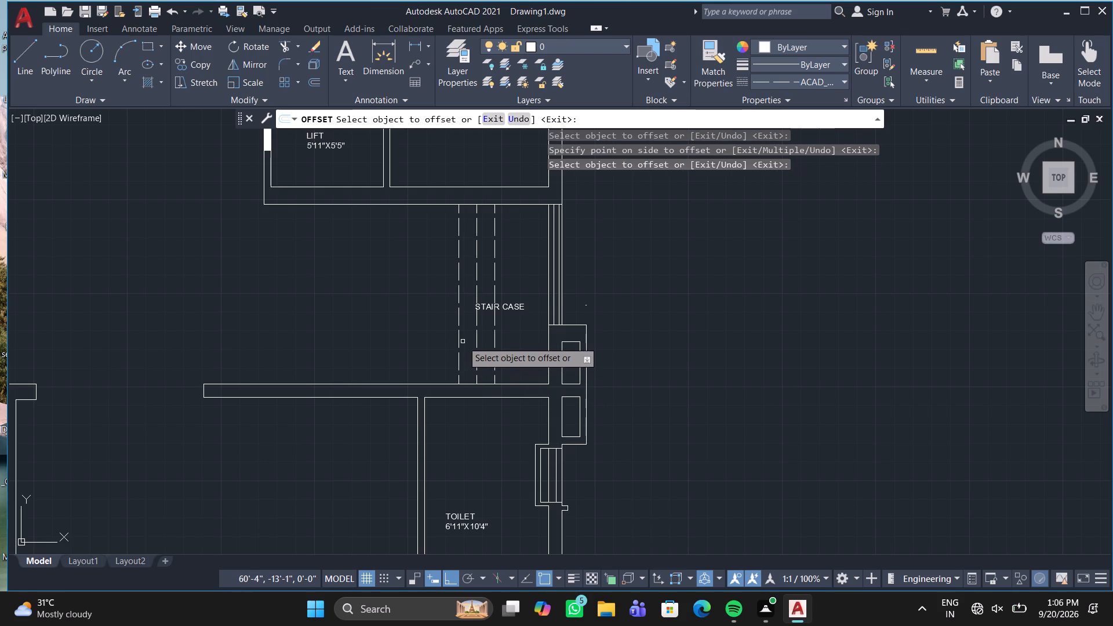
left_click(461, 341)
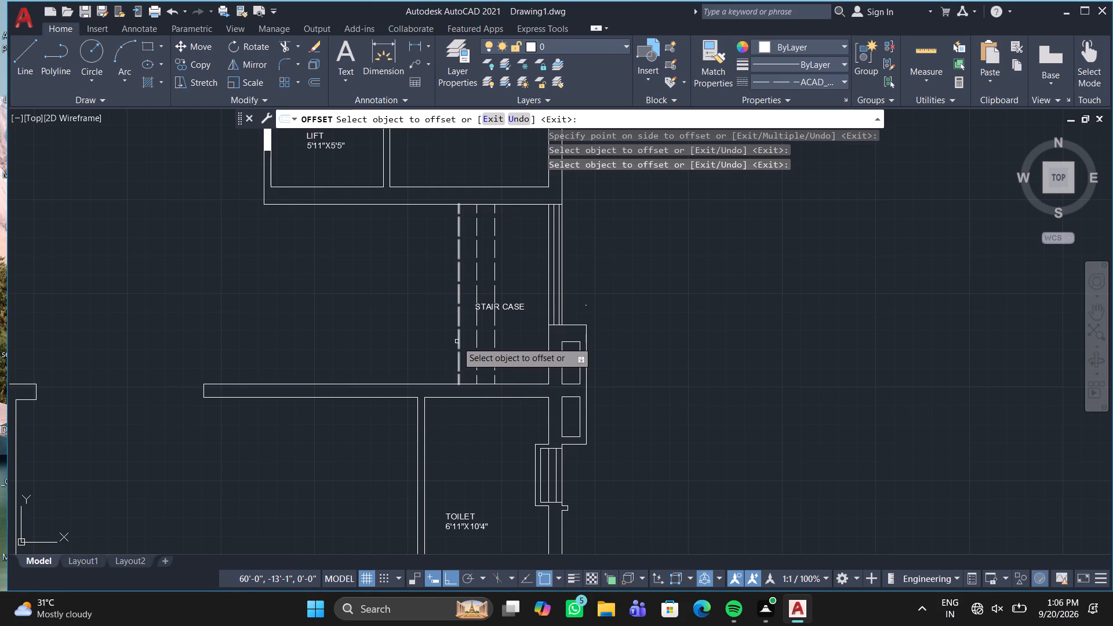
left_click(458, 341)
left_click(427, 348)
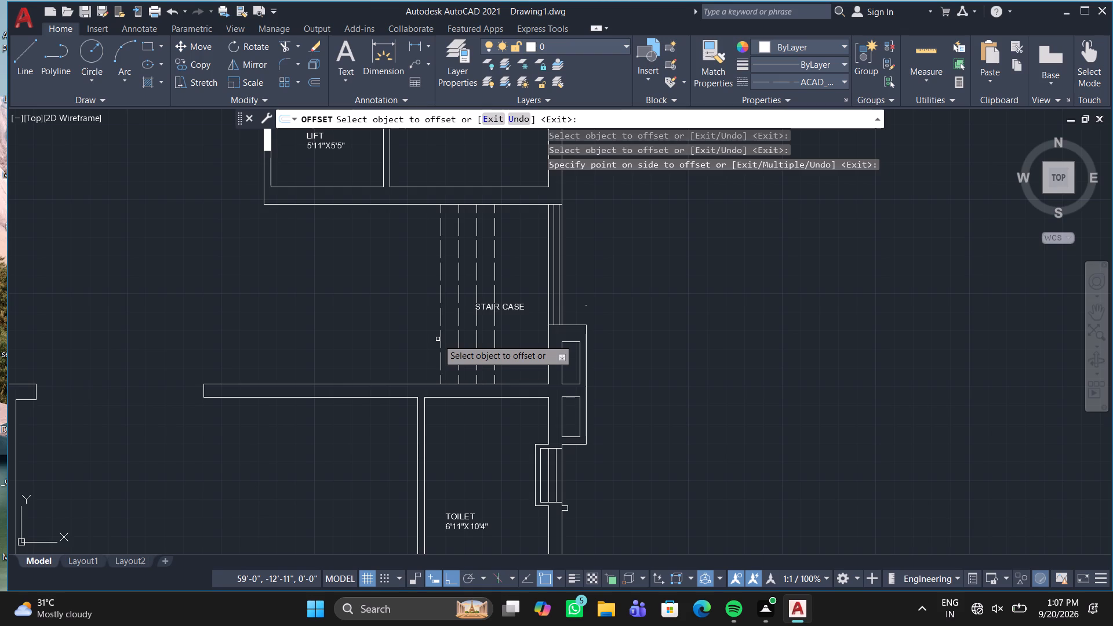
left_click(440, 337)
left_click(394, 341)
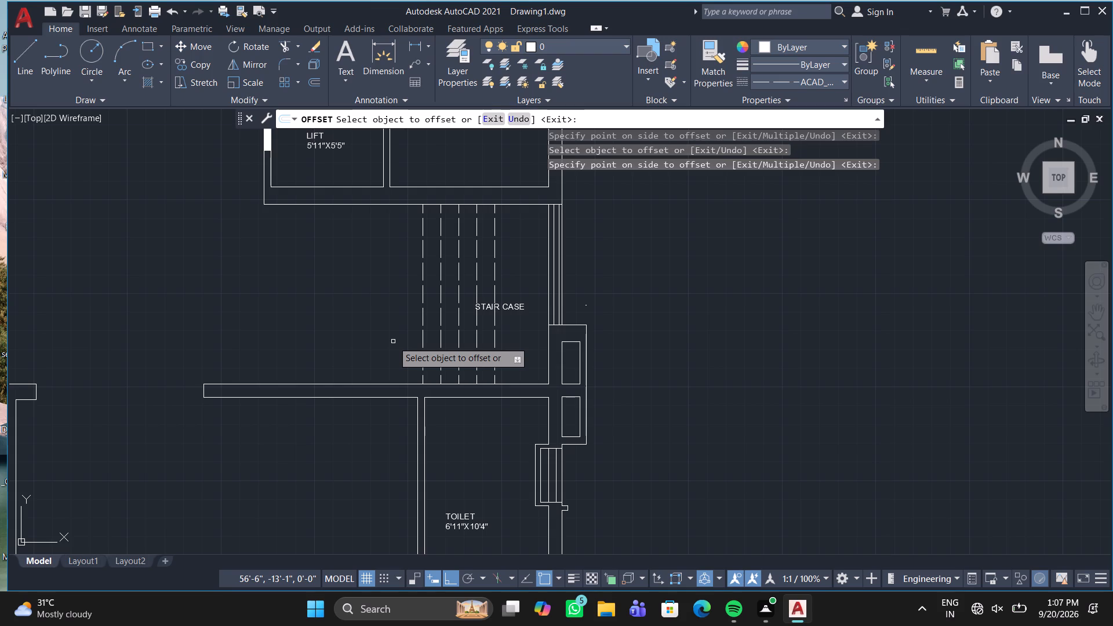
left_click(424, 317)
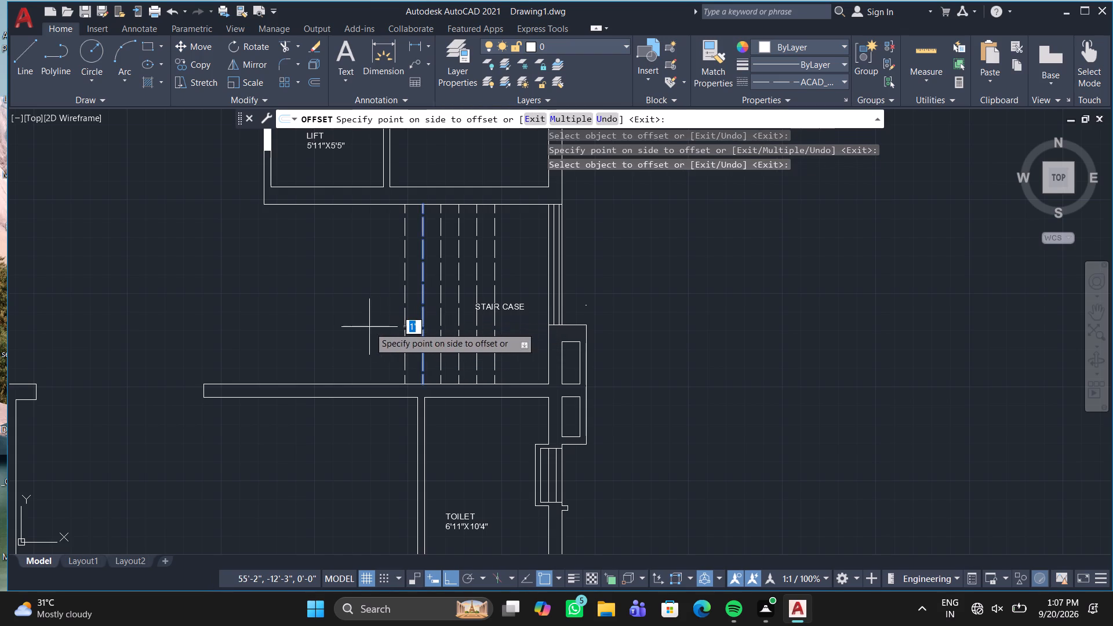
left_click(369, 327)
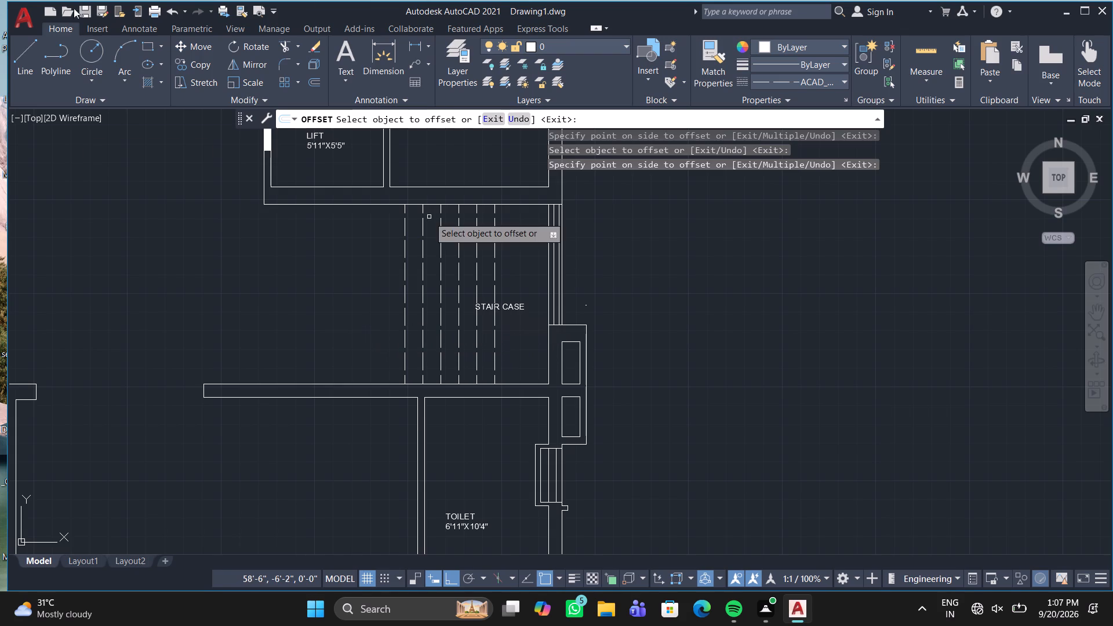
left_click(404, 272)
left_click(373, 272)
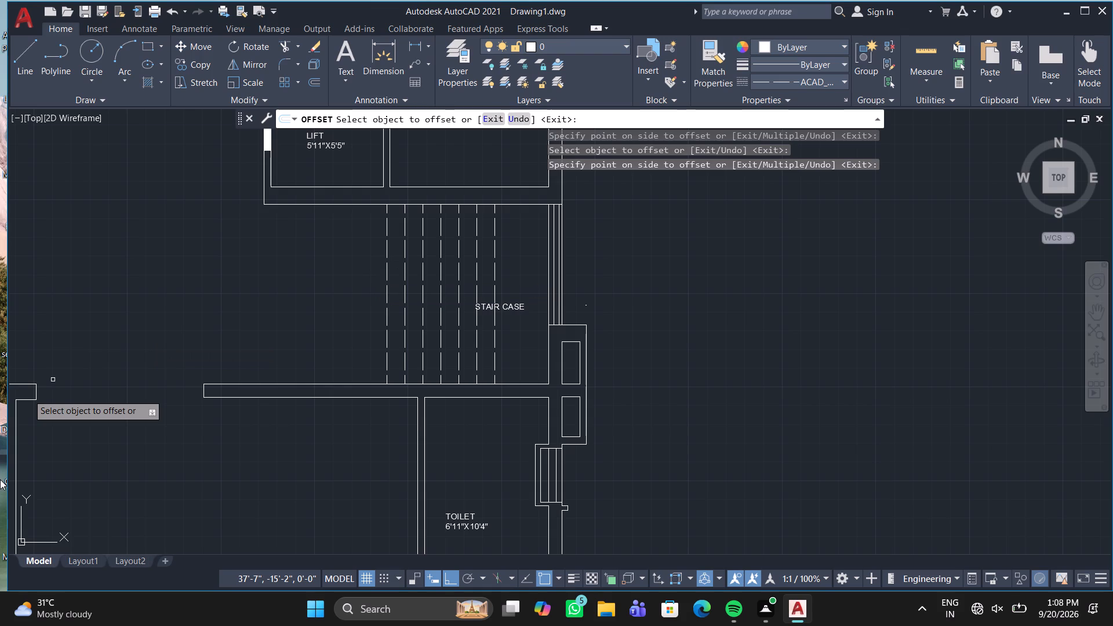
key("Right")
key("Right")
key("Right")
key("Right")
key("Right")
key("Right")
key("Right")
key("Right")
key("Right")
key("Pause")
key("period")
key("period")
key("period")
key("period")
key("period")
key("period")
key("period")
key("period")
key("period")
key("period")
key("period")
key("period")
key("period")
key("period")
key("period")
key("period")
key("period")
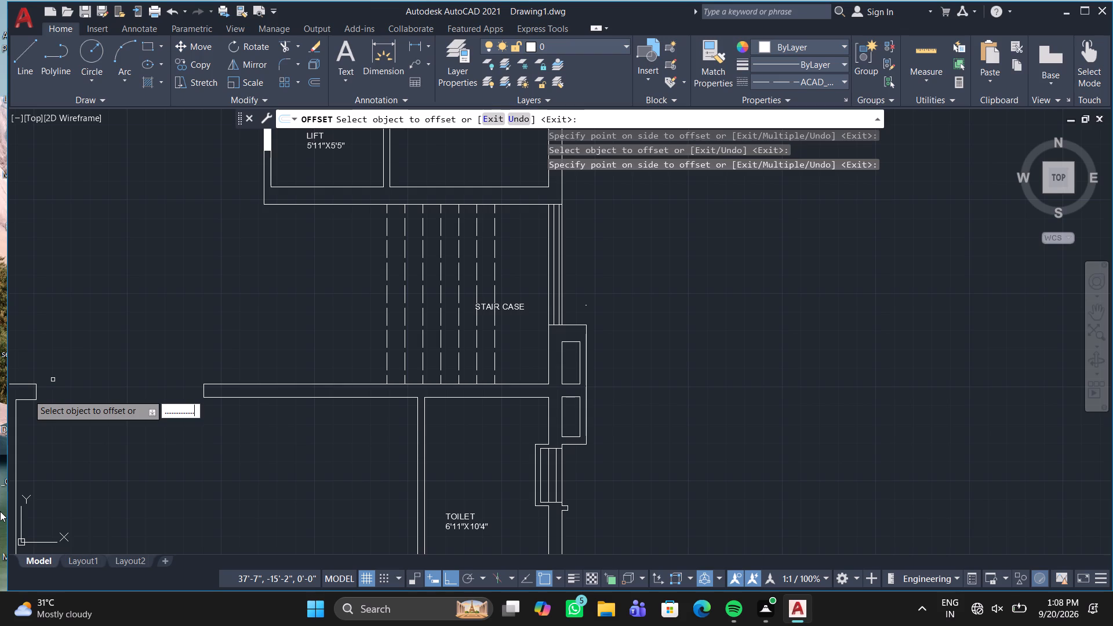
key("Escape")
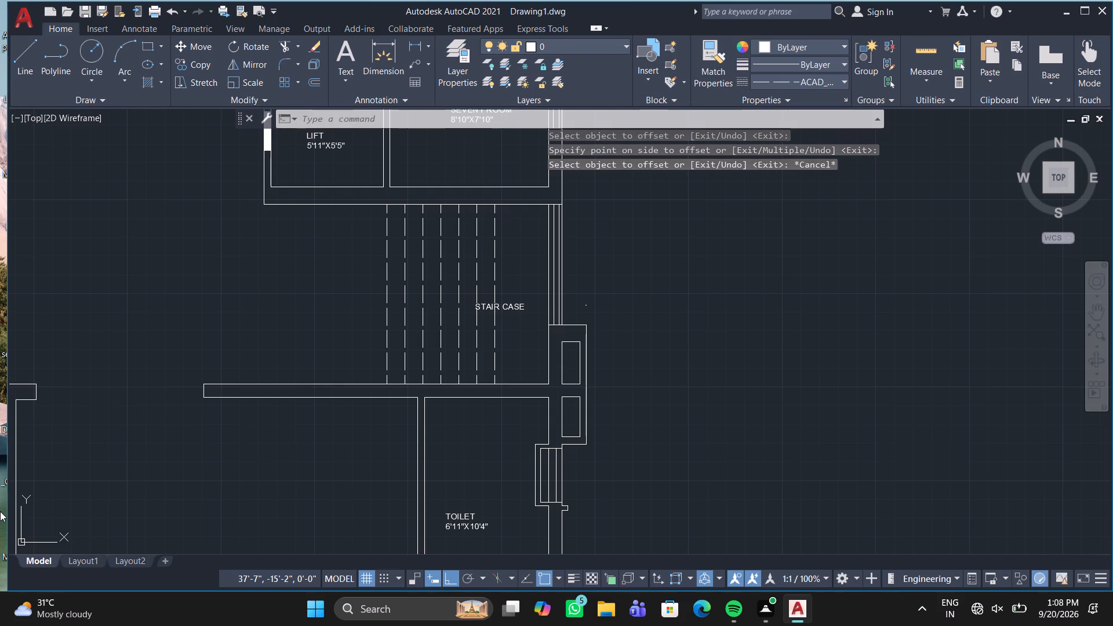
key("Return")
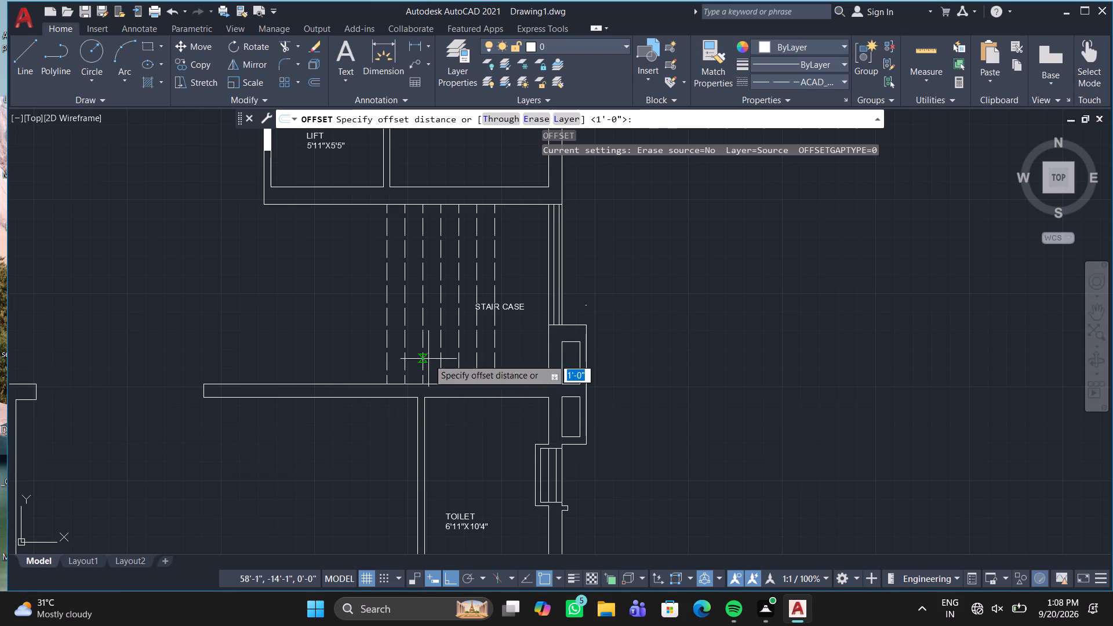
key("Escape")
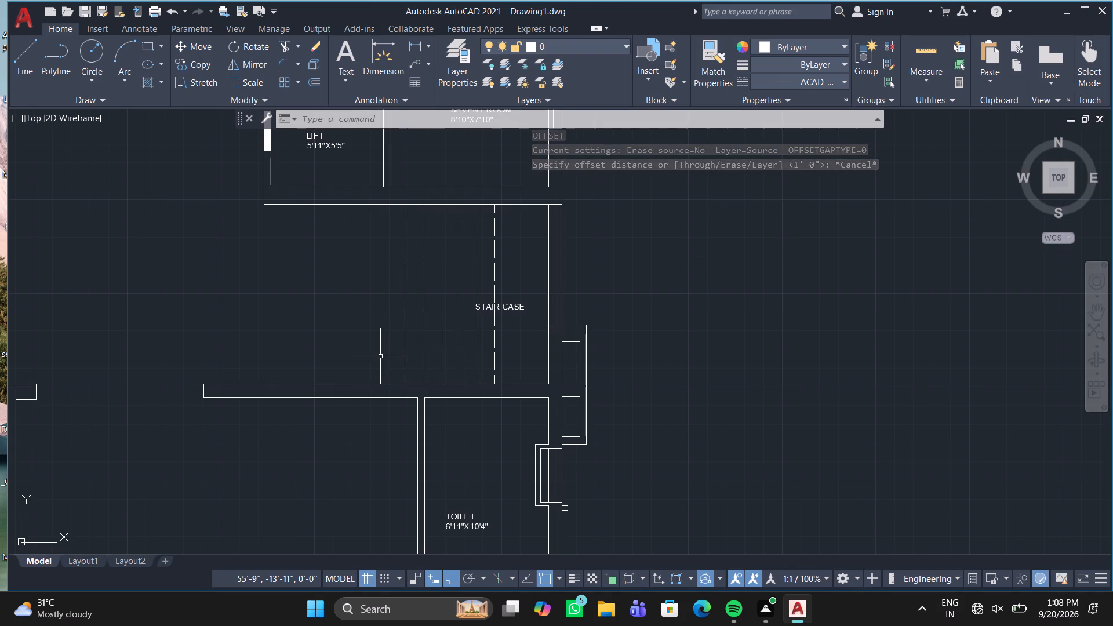
Offset the last dashed tread by 1' six more times in succession, continuing away from the window to the LIFT's outer wall.
key("o")
key("Return")
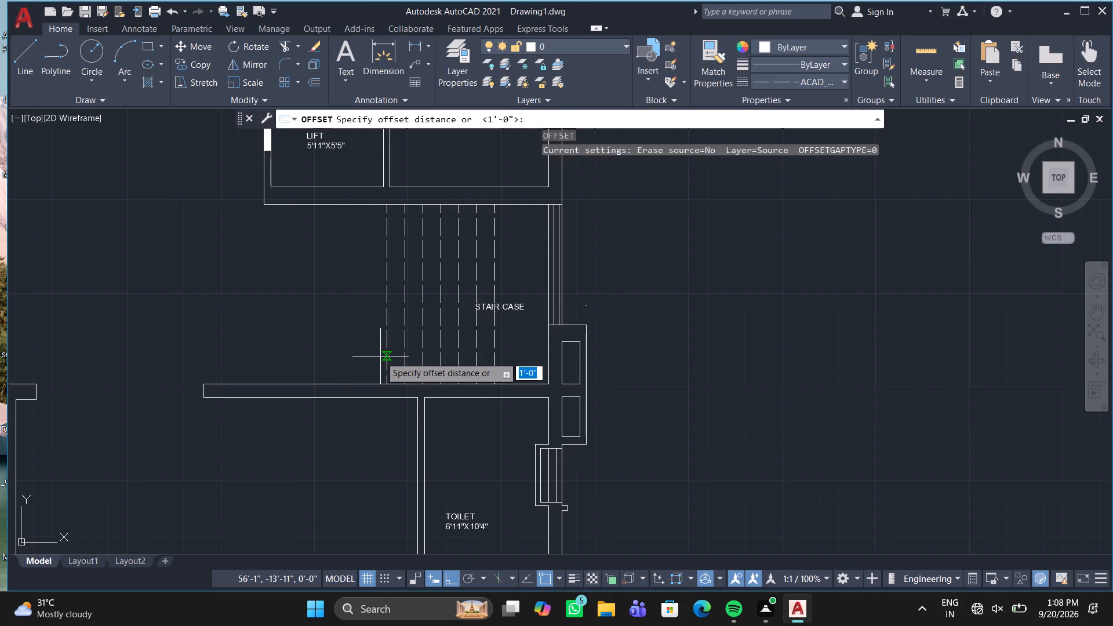
type("1'")
key("Return")
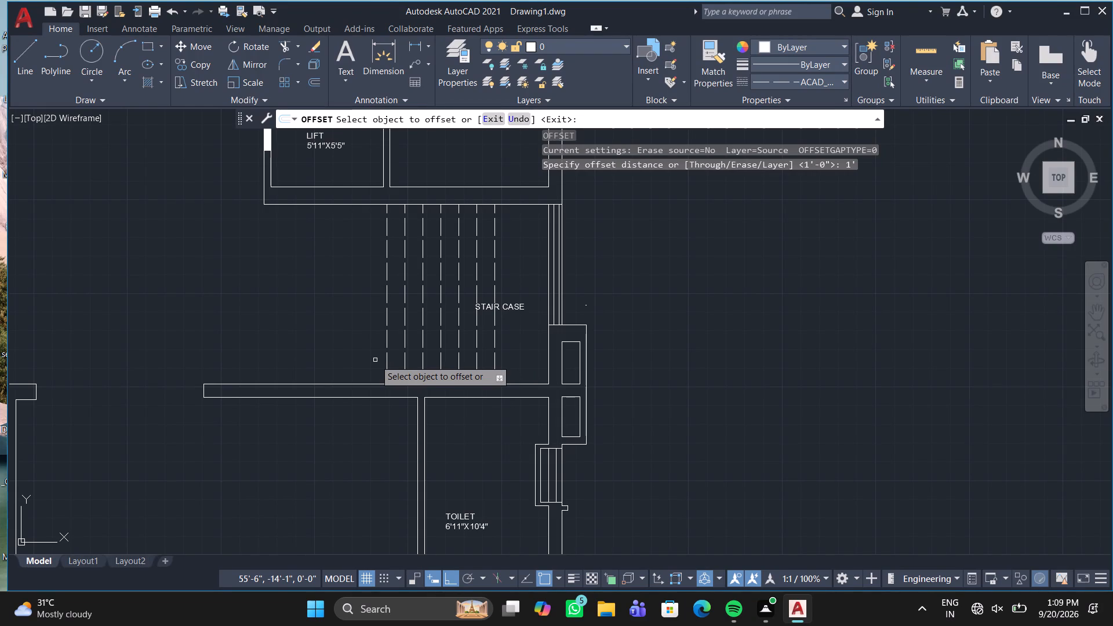
left_click(388, 250)
left_click(359, 242)
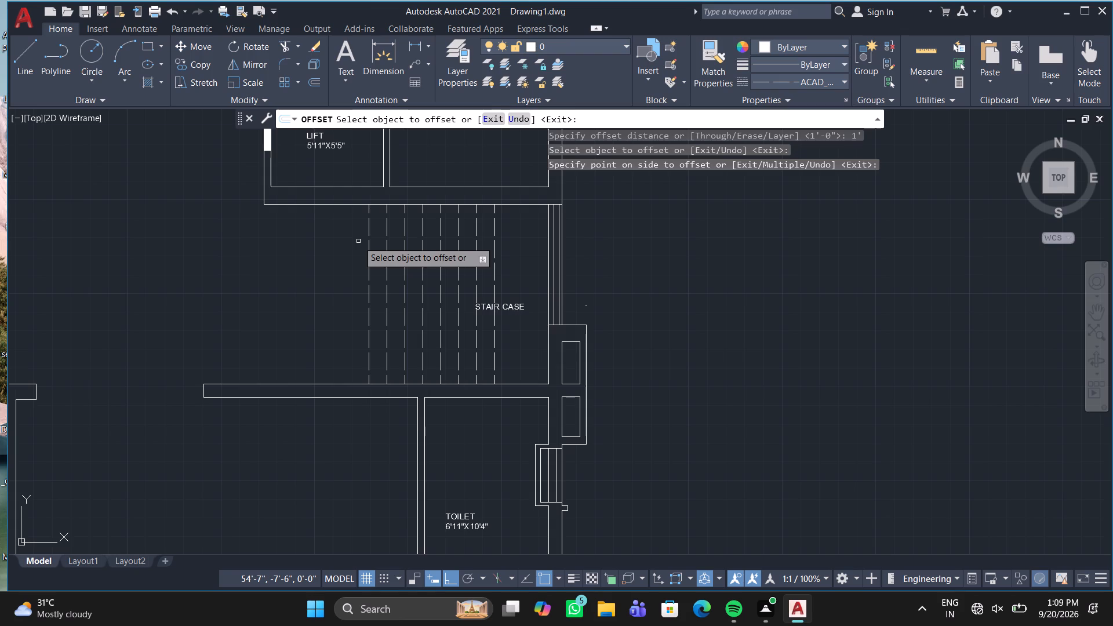
left_click(370, 236)
left_click(330, 241)
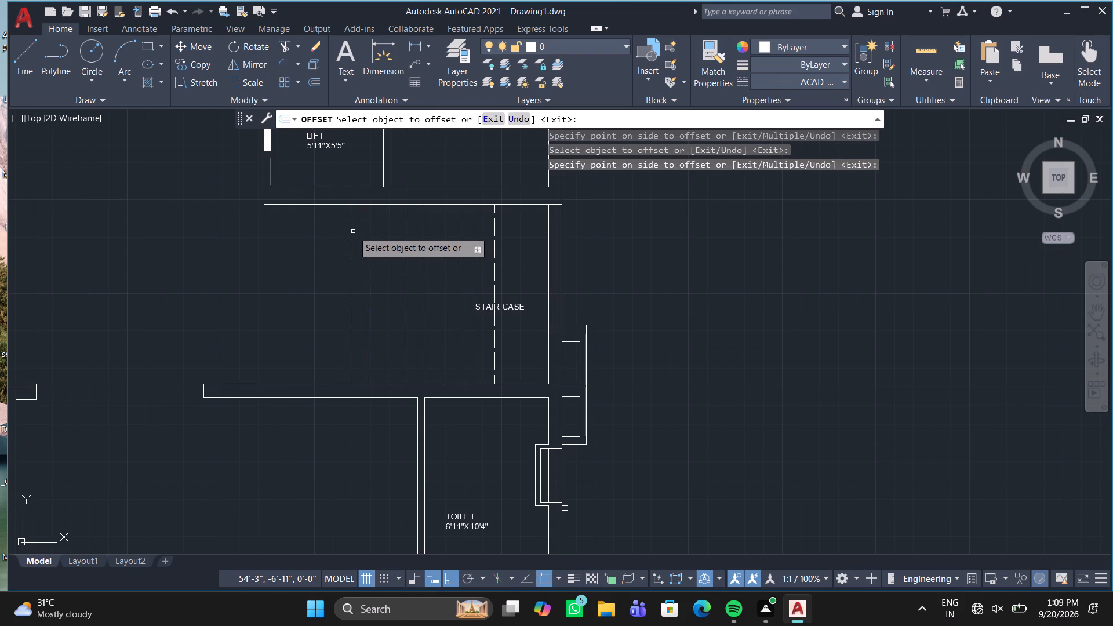
left_click(350, 231)
left_click(312, 233)
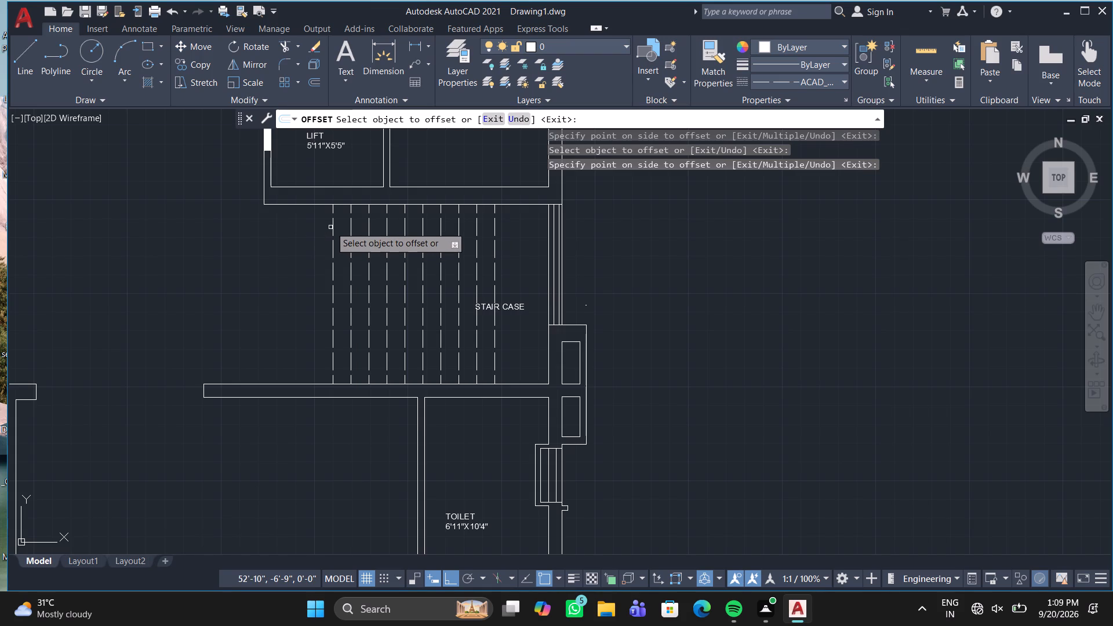
left_click(333, 226)
left_click(293, 226)
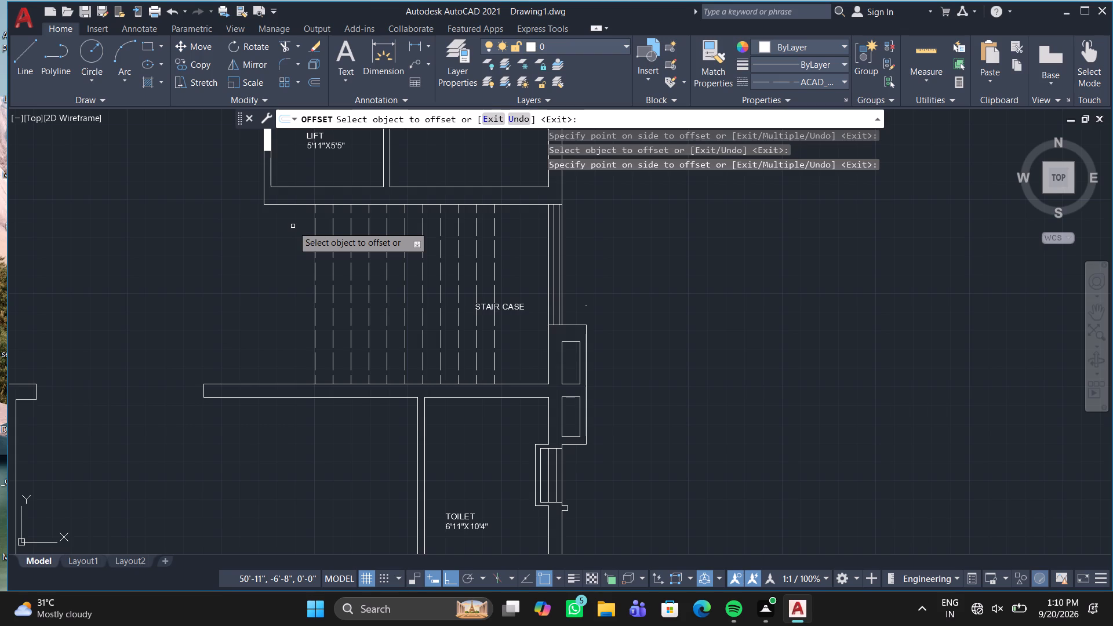
left_click(314, 218)
left_click(275, 225)
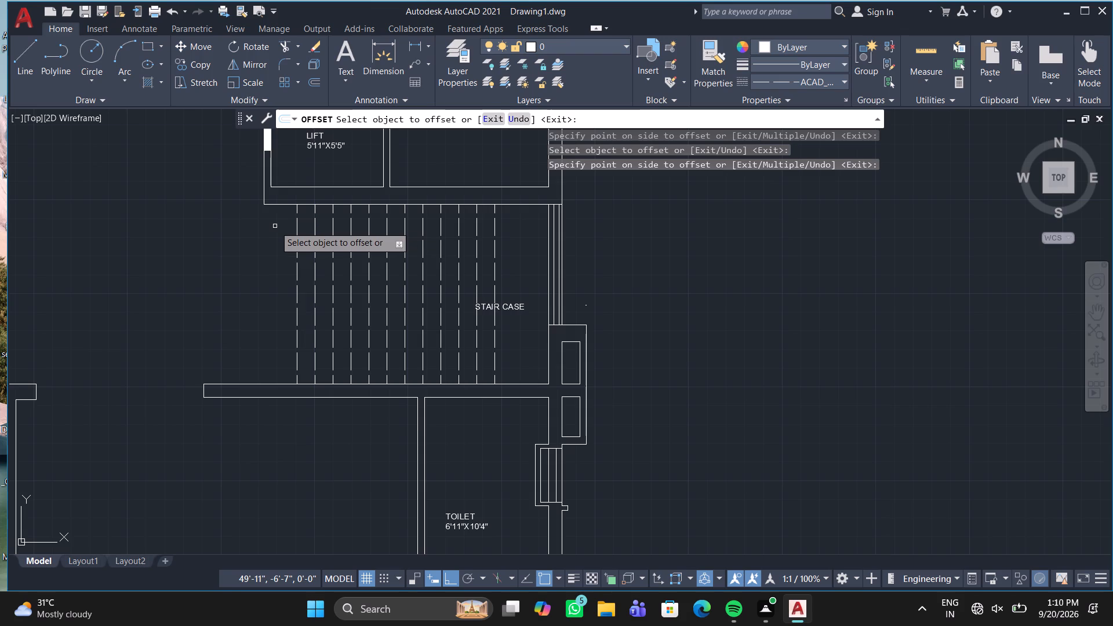
left_click(299, 230)
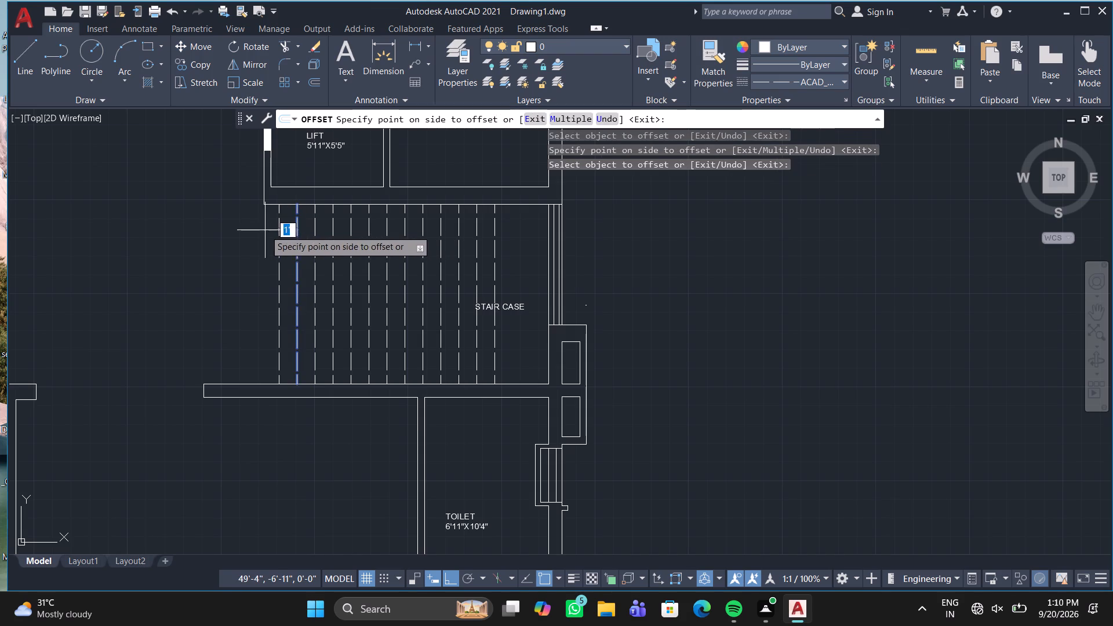
left_click(265, 230)
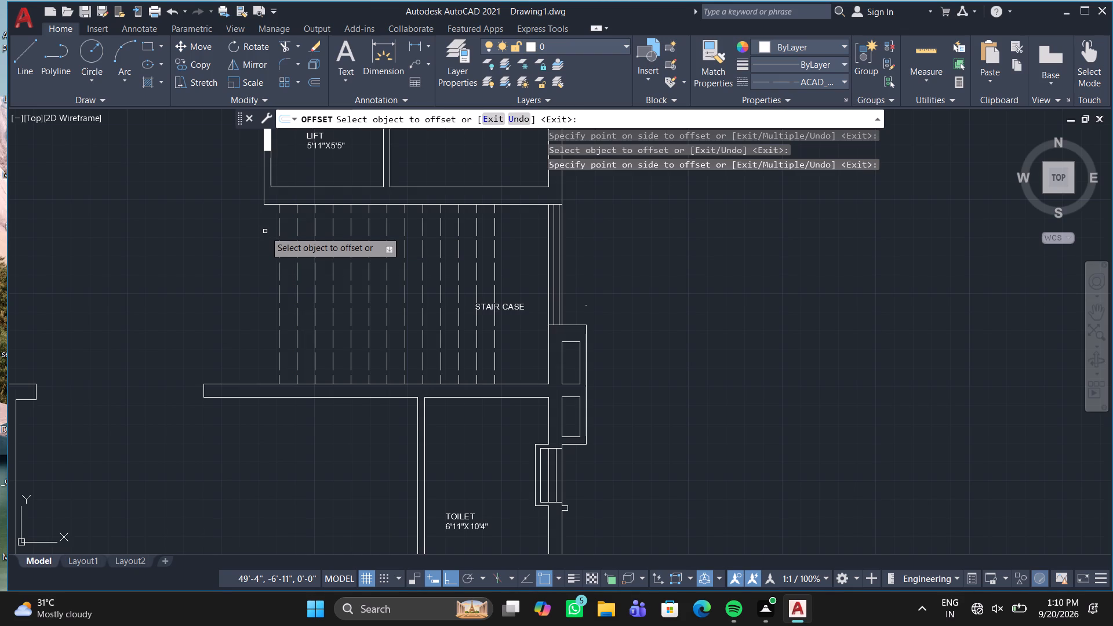
key("Escape")
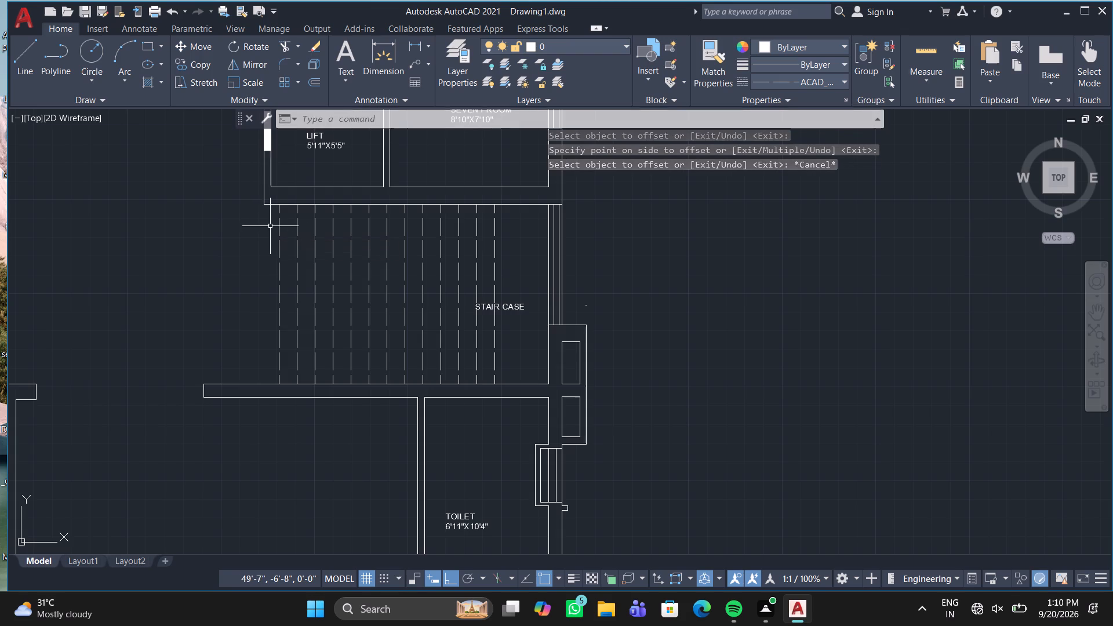
Set the current linetype to ByBlock.
left_click(766, 79)
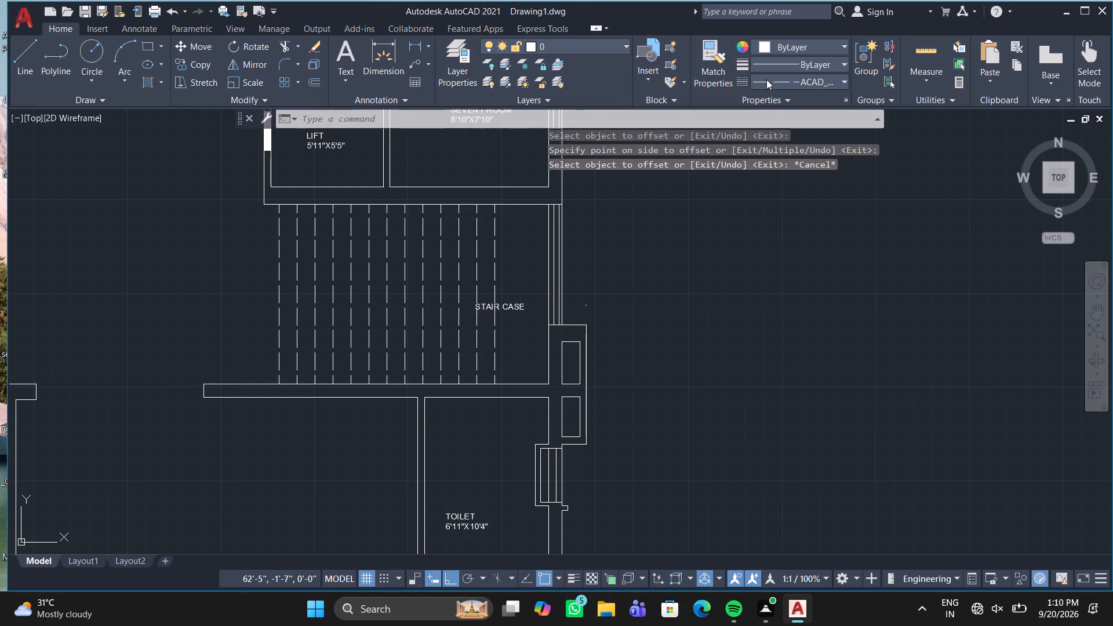
left_click(767, 112)
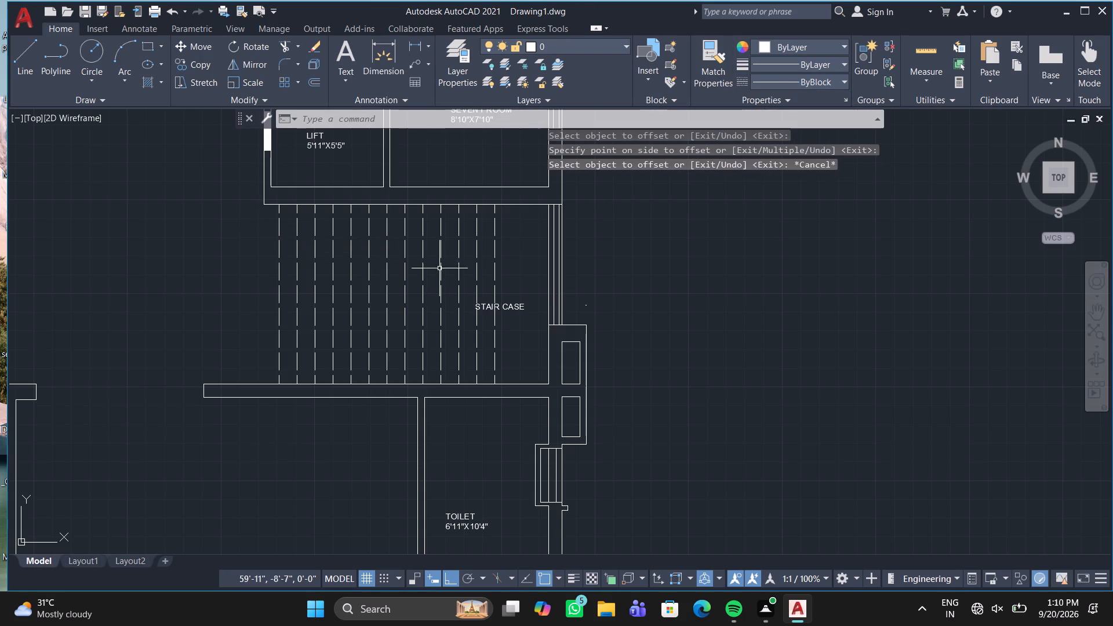
Delete the short 3' dashed line lying along the stair case's upper wall.
double_click(521, 206)
key("Delete")
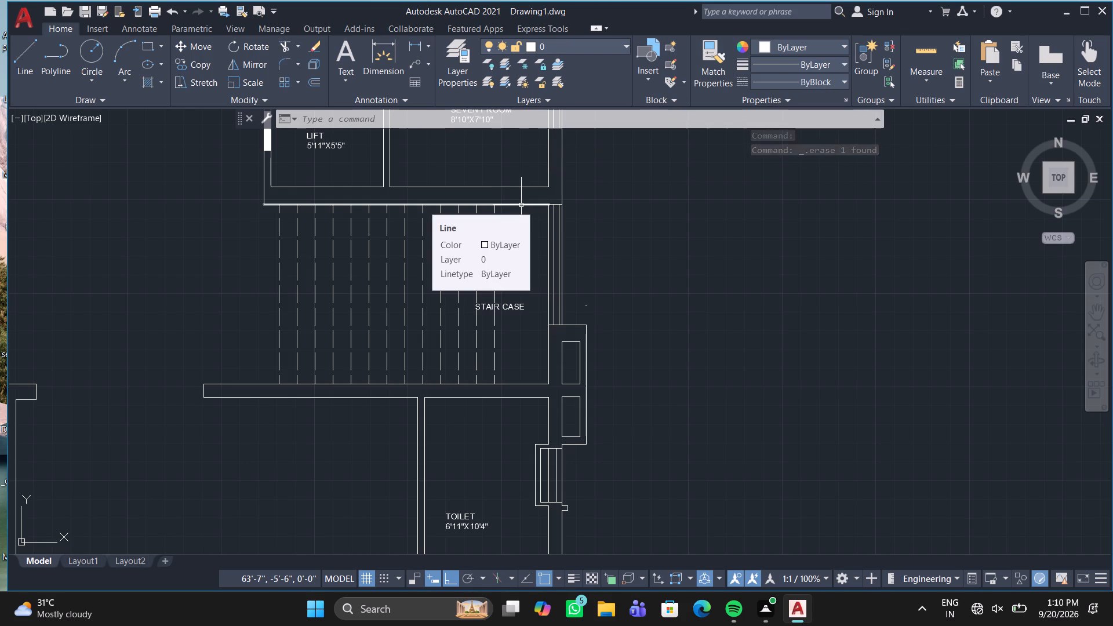
Draw a three-sided outline mid-stair: 12' from the window-side tread to the farthest tread, about 1'-2" up, and 12' back.
key("l")
key("Return")
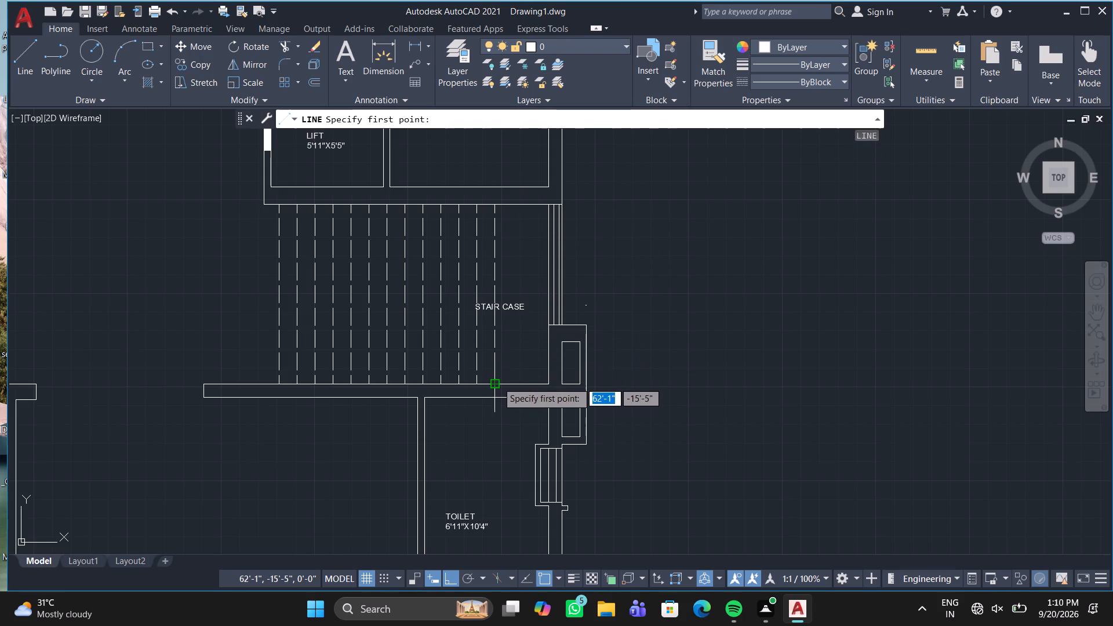
left_click(497, 301)
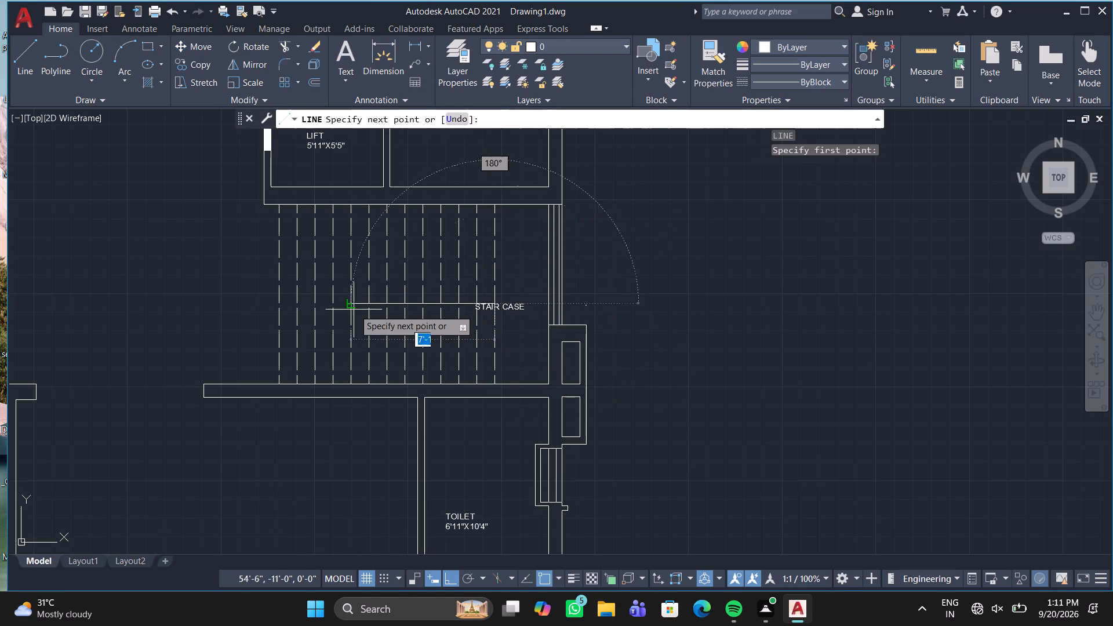
left_click(280, 303)
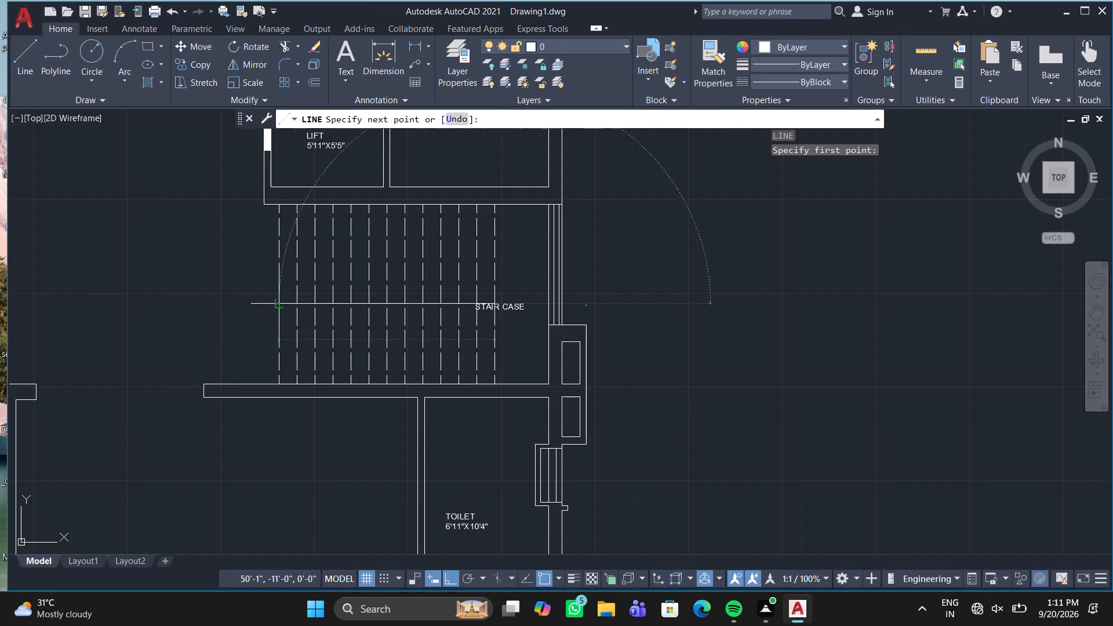
left_click(280, 283)
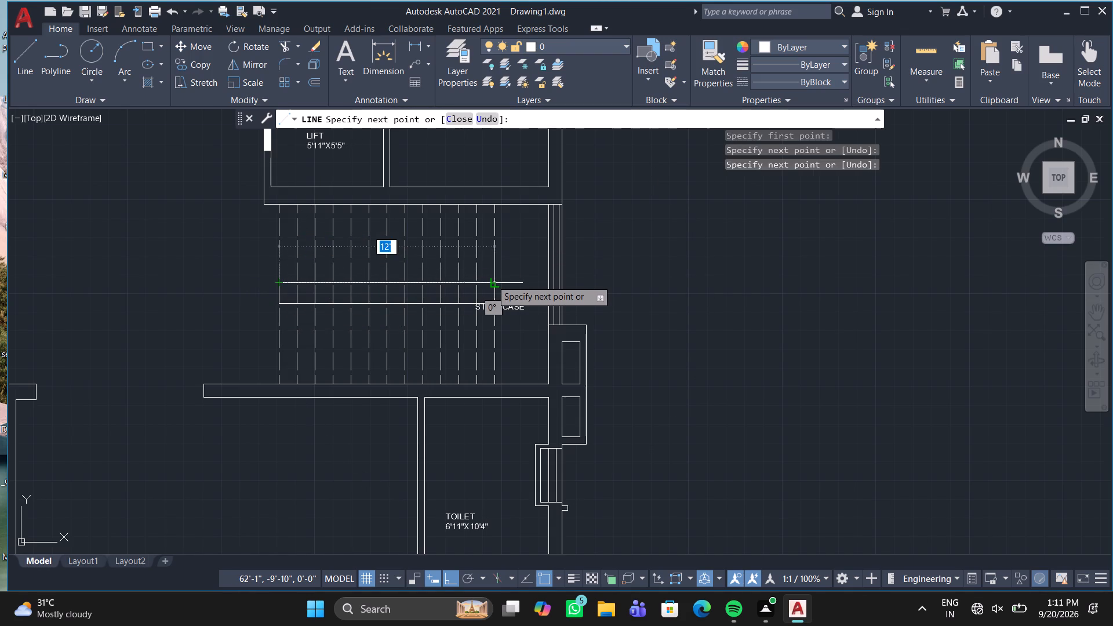
left_click(492, 280)
key("Return")
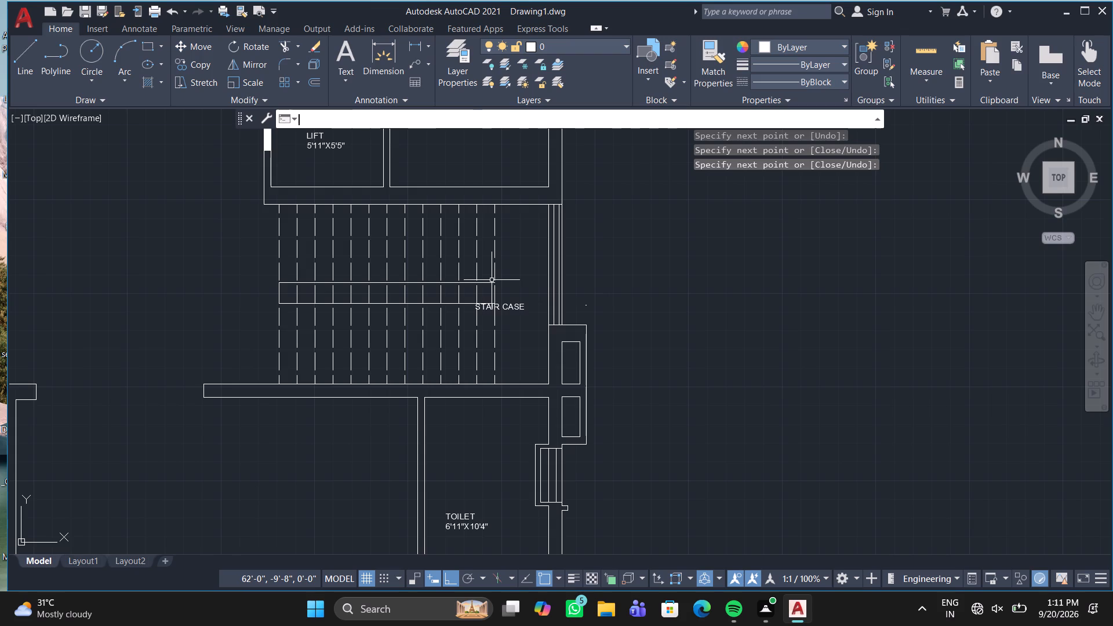
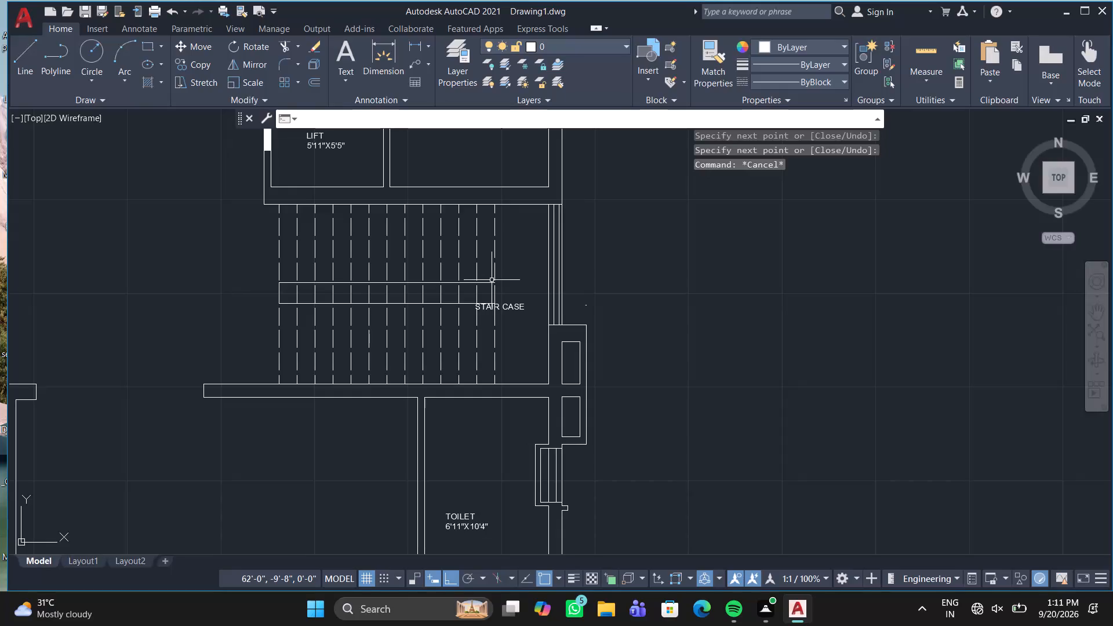
Trim the dashed tread segments inside the central divider outline between the two flights, working from the window side towards the far end.
type("TR")
key("Return")
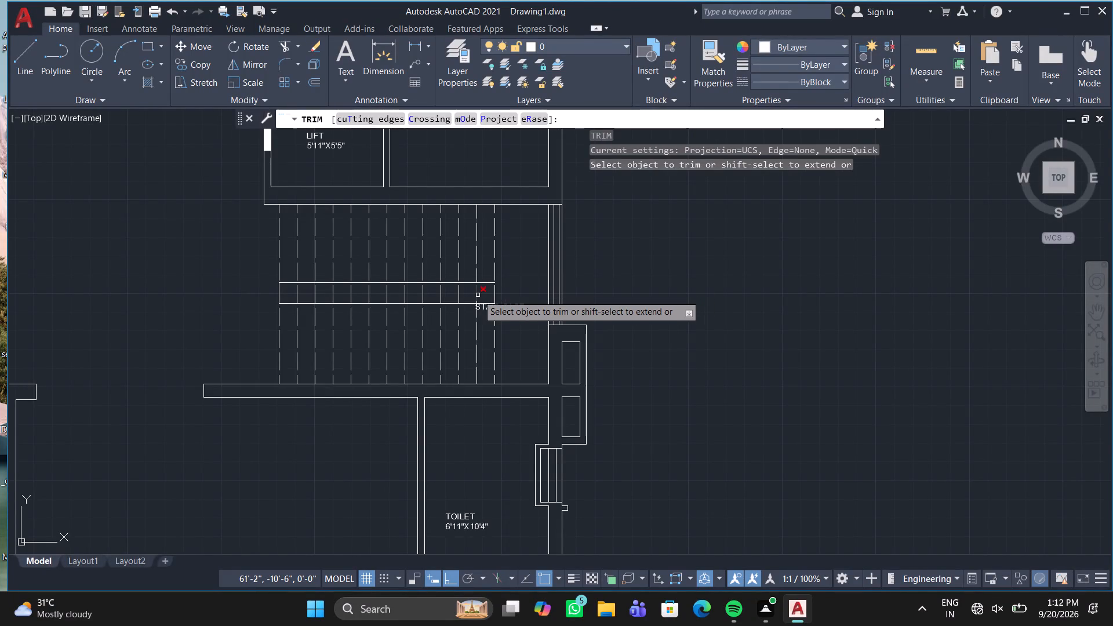
left_click(477, 293)
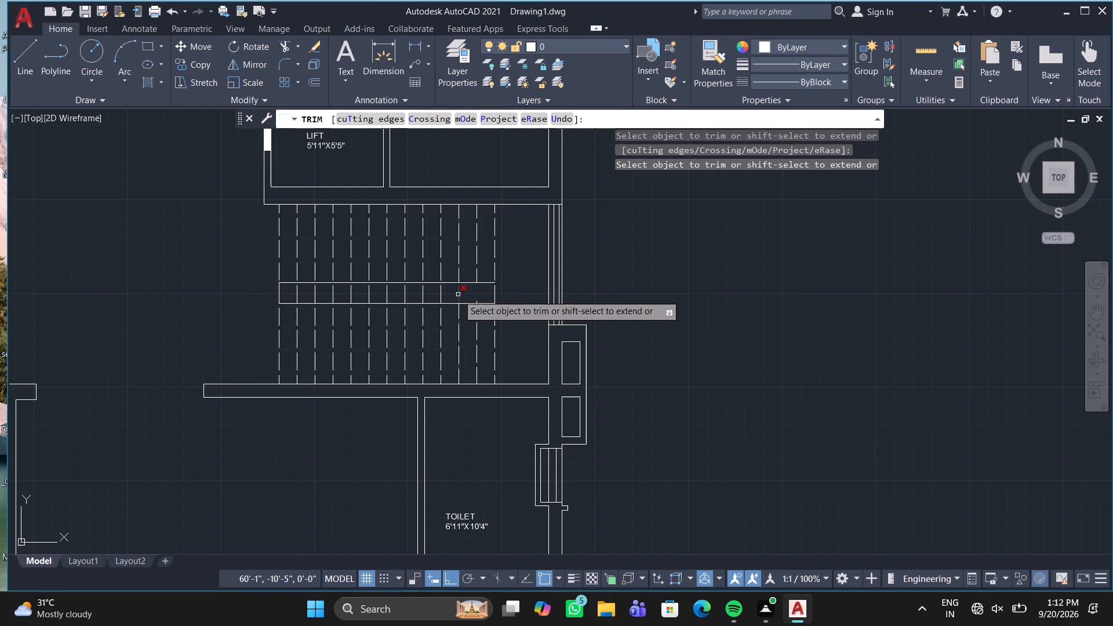
left_click(458, 294)
double_click(437, 294)
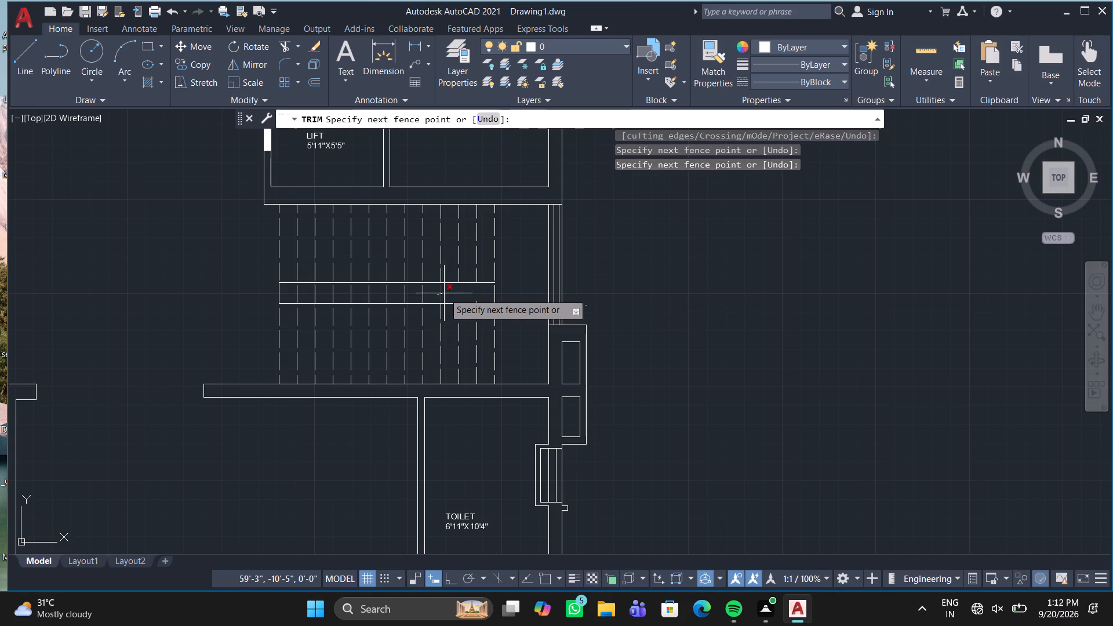
left_click(449, 293)
left_click(478, 301)
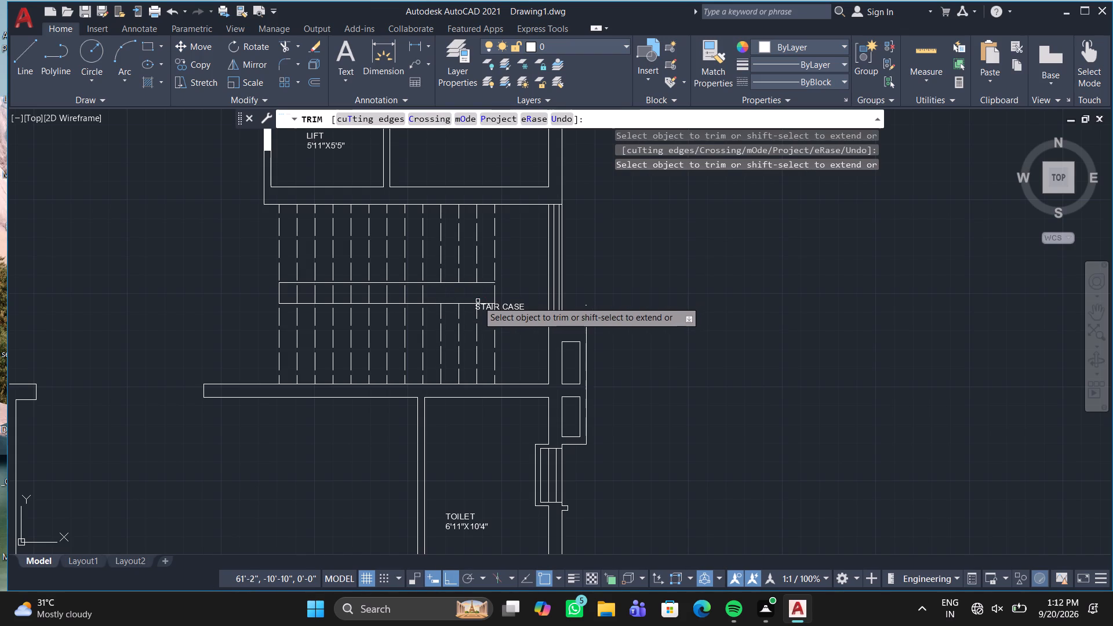
left_click(422, 294)
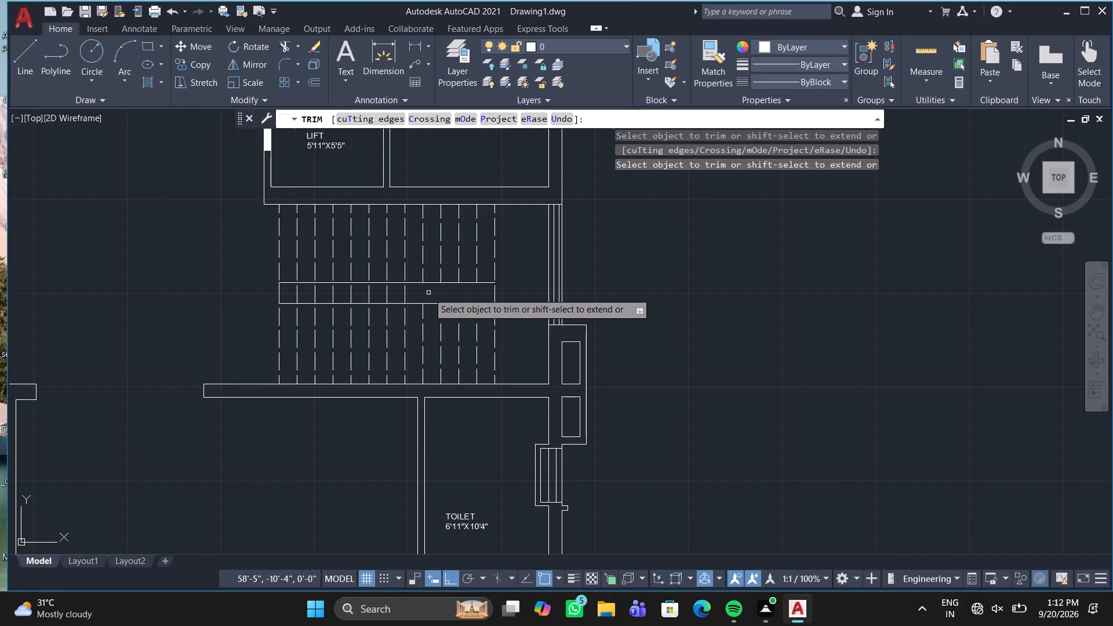
left_click(403, 292)
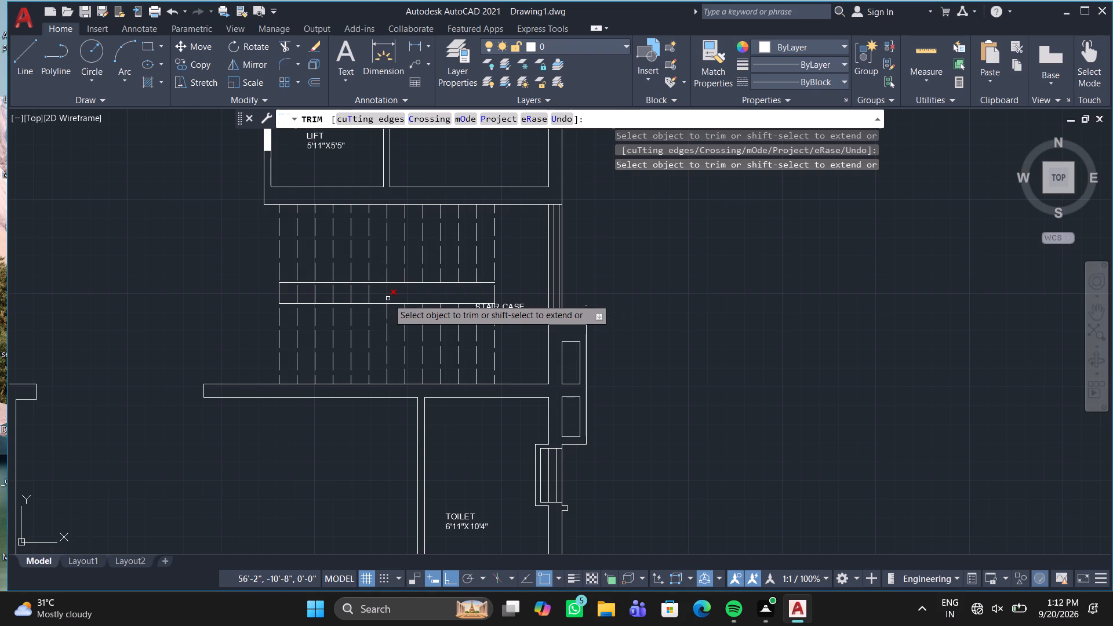
double_click(388, 299)
left_click(368, 299)
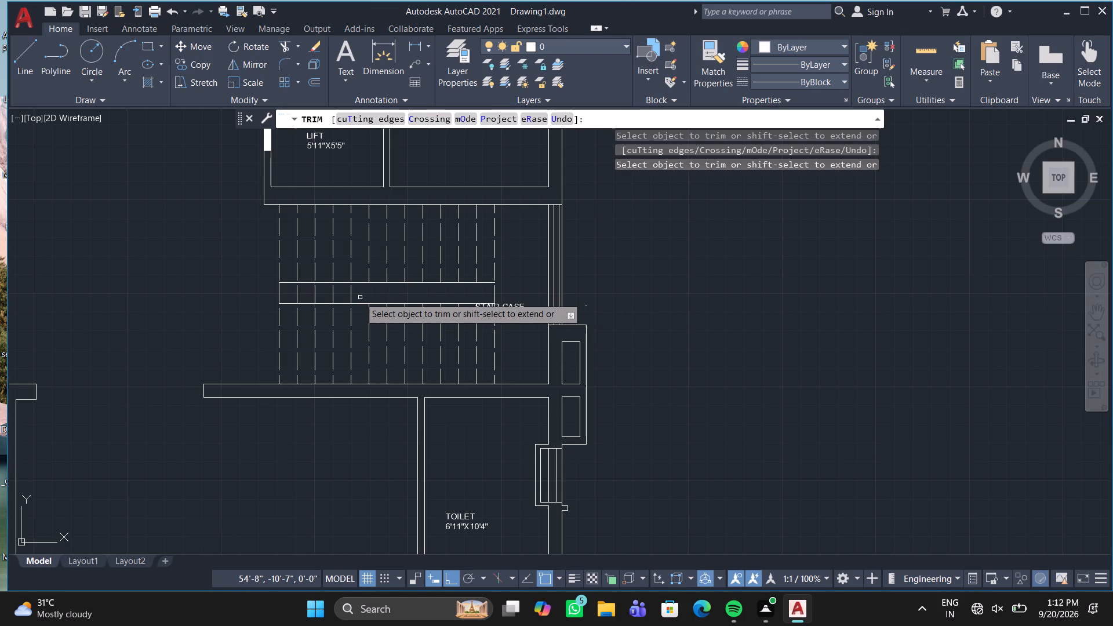
left_click(350, 297)
left_click(330, 296)
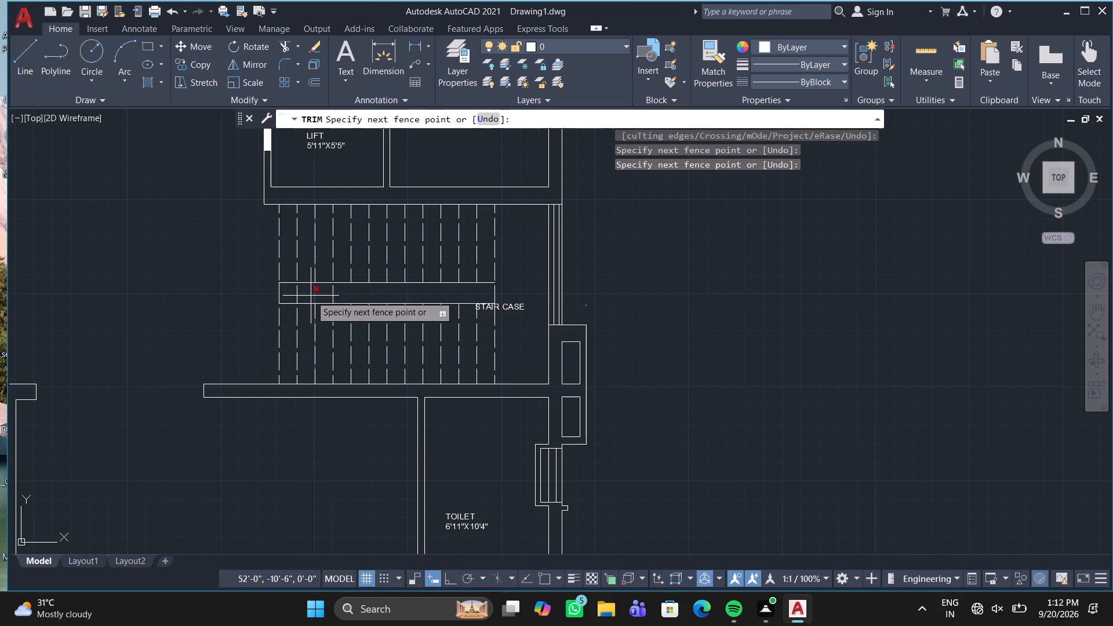
left_click(290, 297)
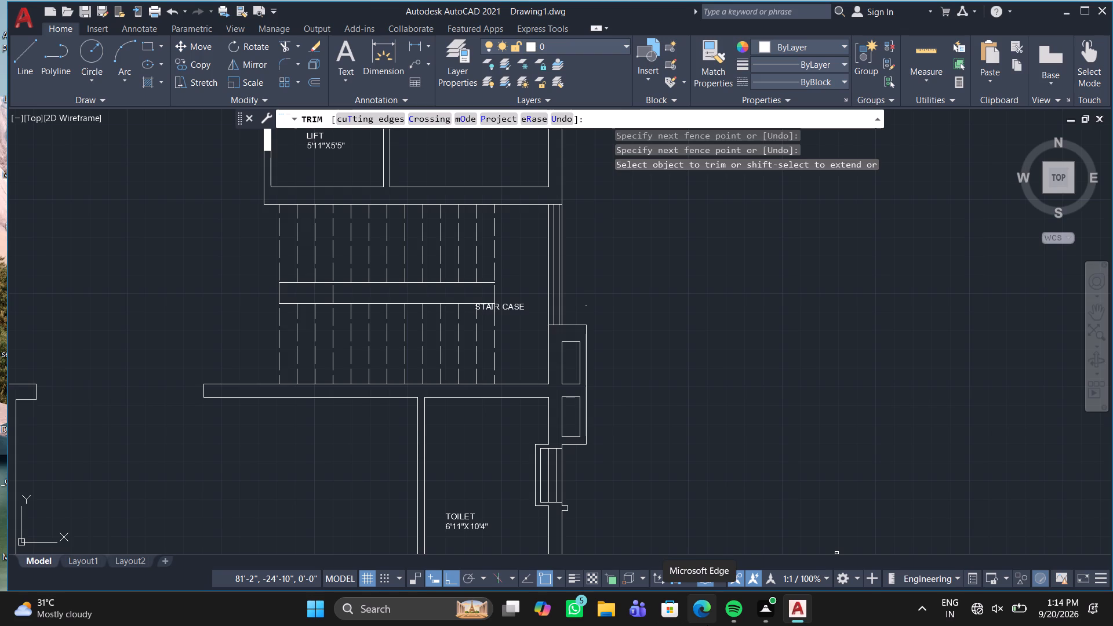
key("Escape")
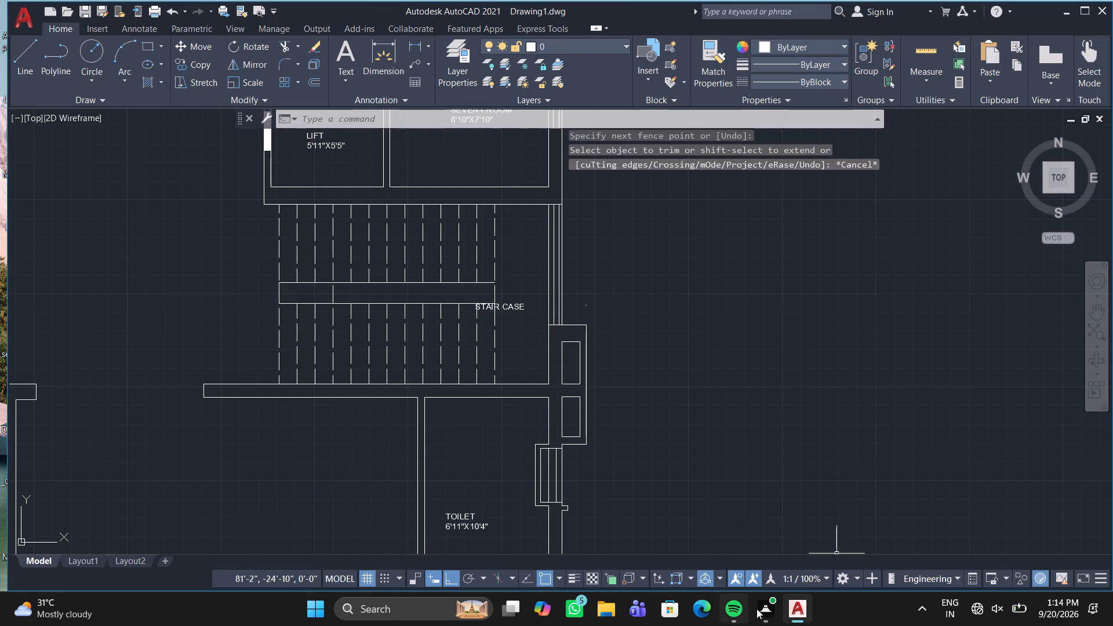
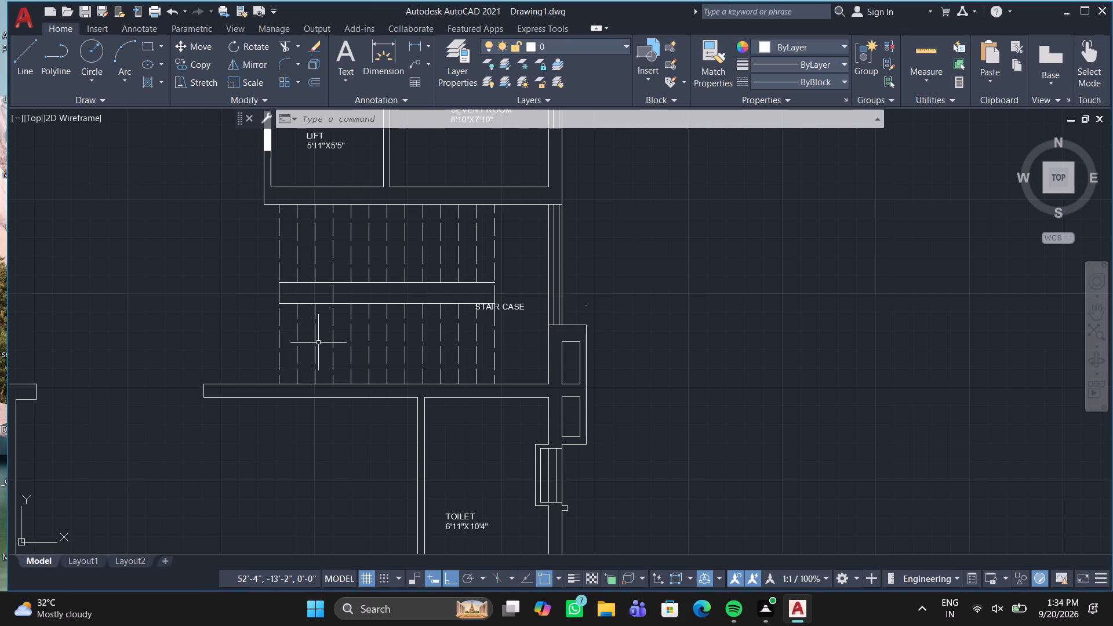
Trim the last remaining dashed tread segment inside the central divider between the two stair flights.
type("TR")
key("Return")
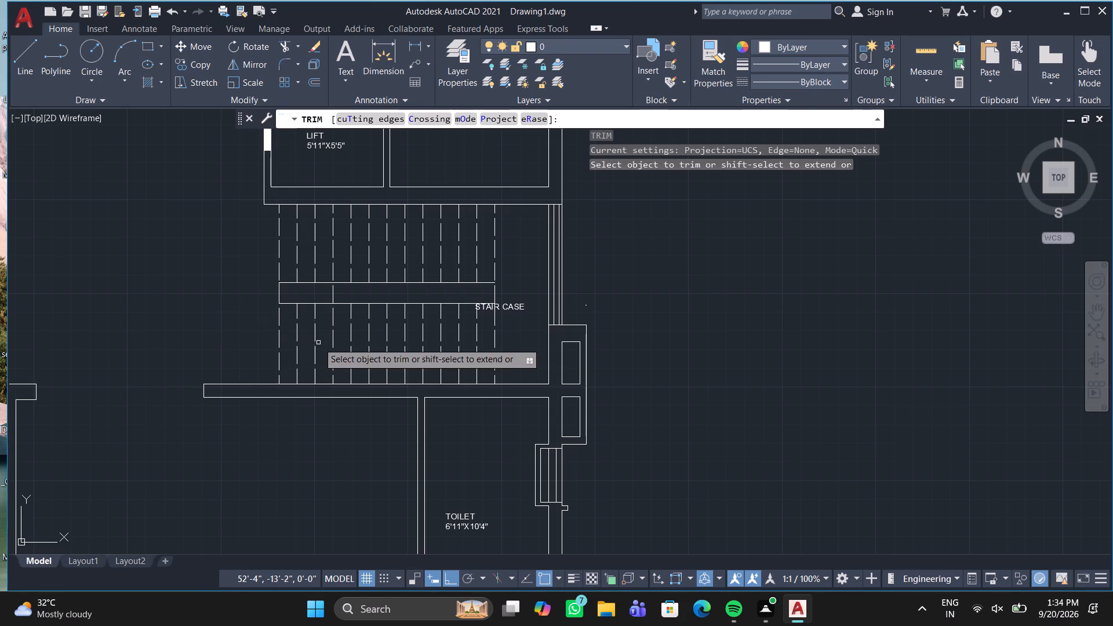
left_click(335, 294)
left_click(321, 292)
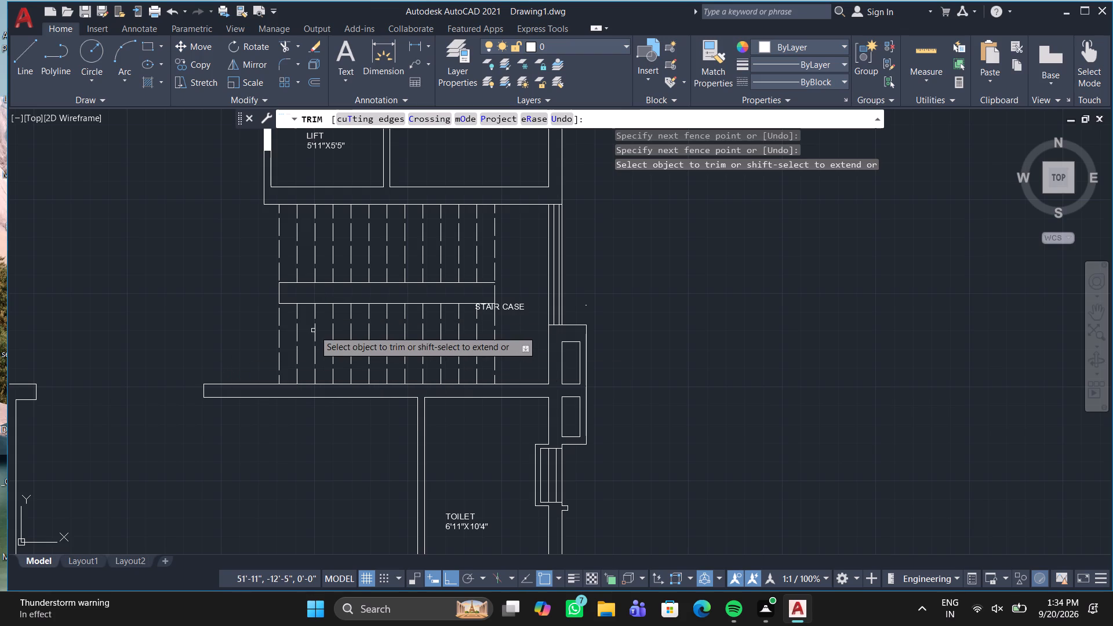
key("l")
key("Return")
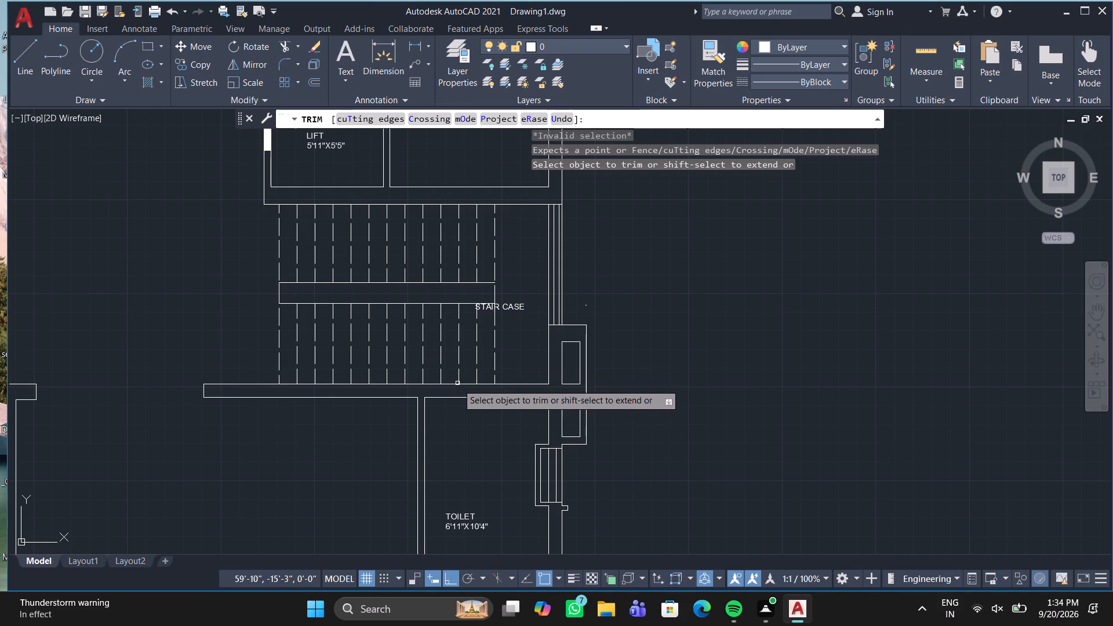
key("Escape")
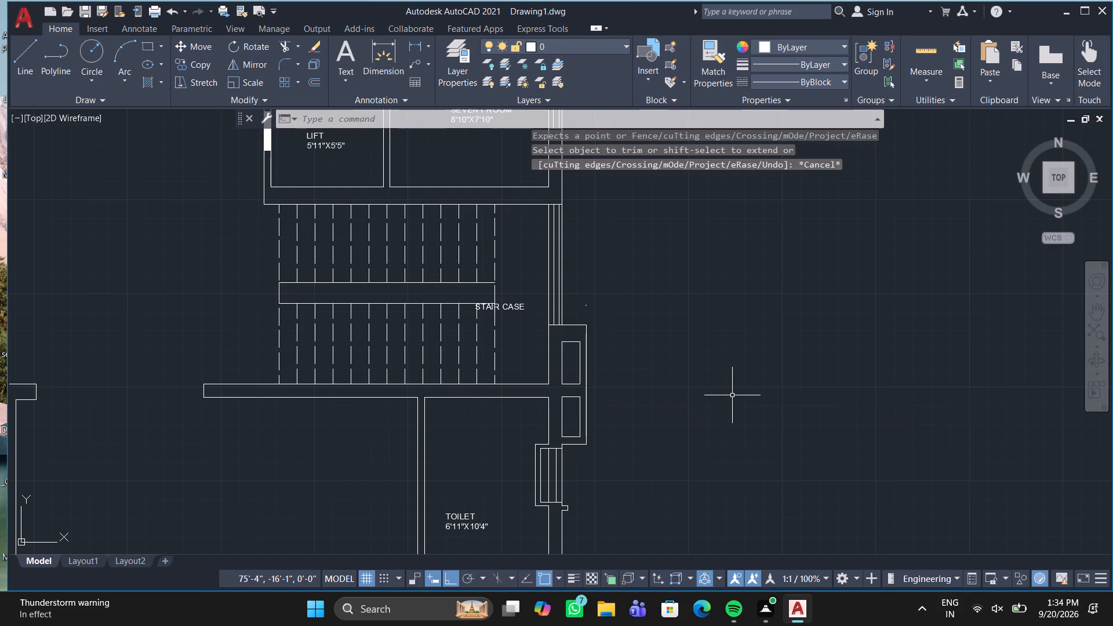
Draw a diagonal break line across the lower flight, from a tread's end at the toilet-side wall to the divider's lower edge.
key("l")
key("Return")
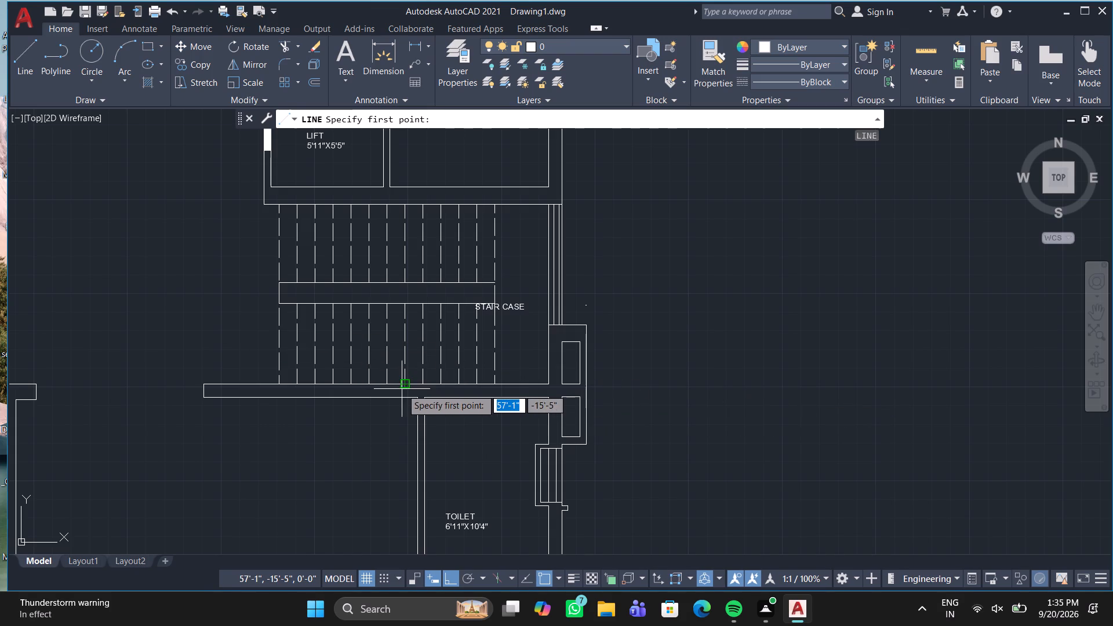
left_click(424, 384)
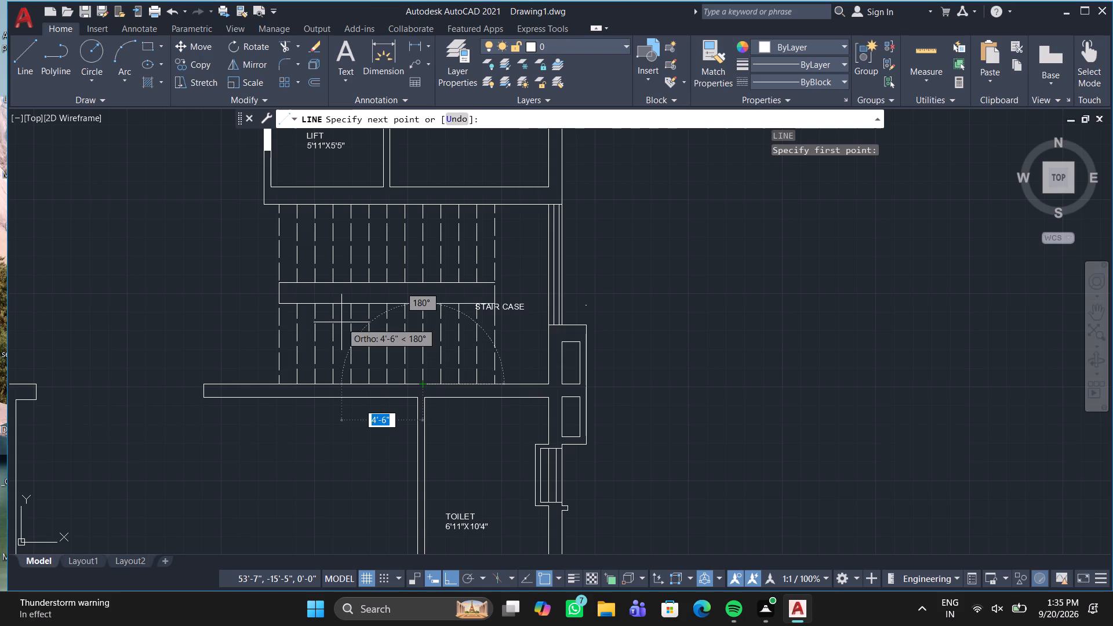
left_click(370, 306)
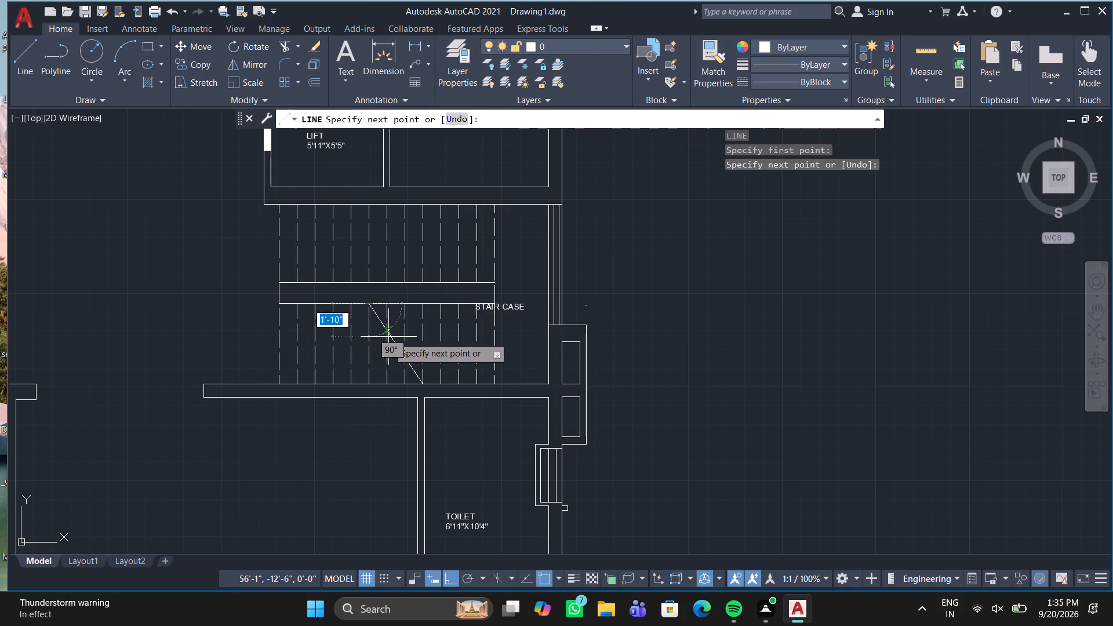
key("Return")
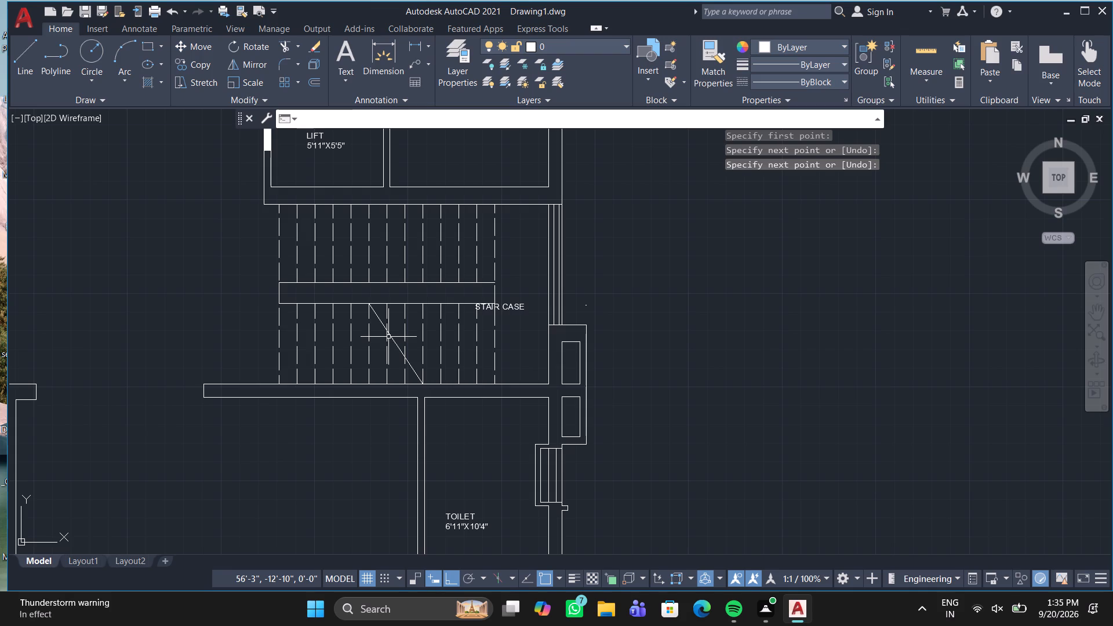
key("Escape")
Trim away the lower flight's dashed treads beyond the diagonal line, starting with the two farthest from the window.
type("TR")
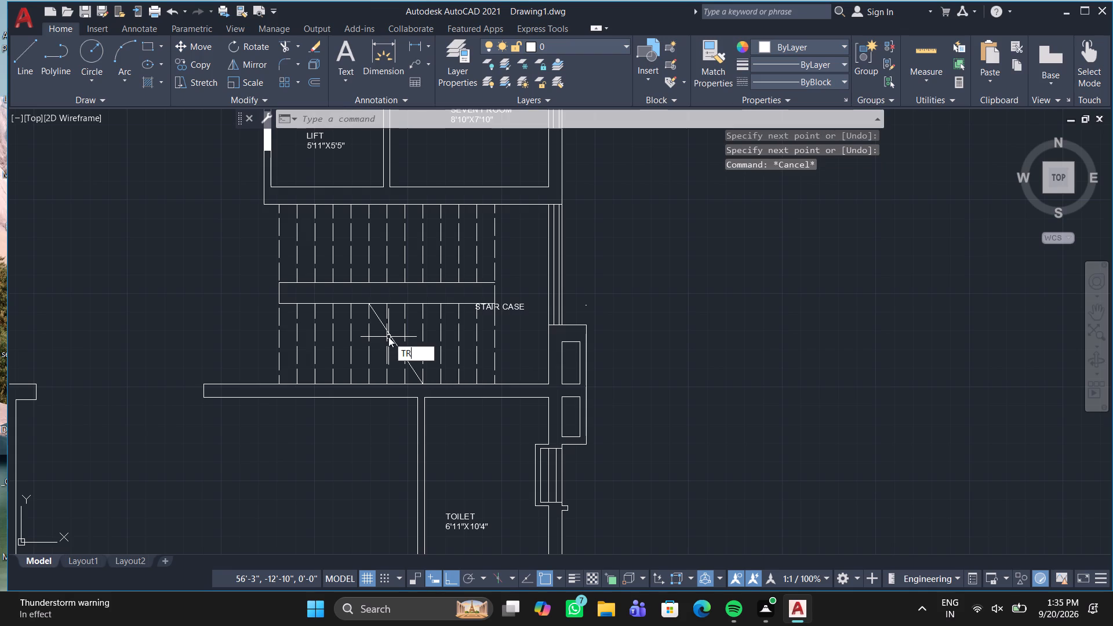
key("Return")
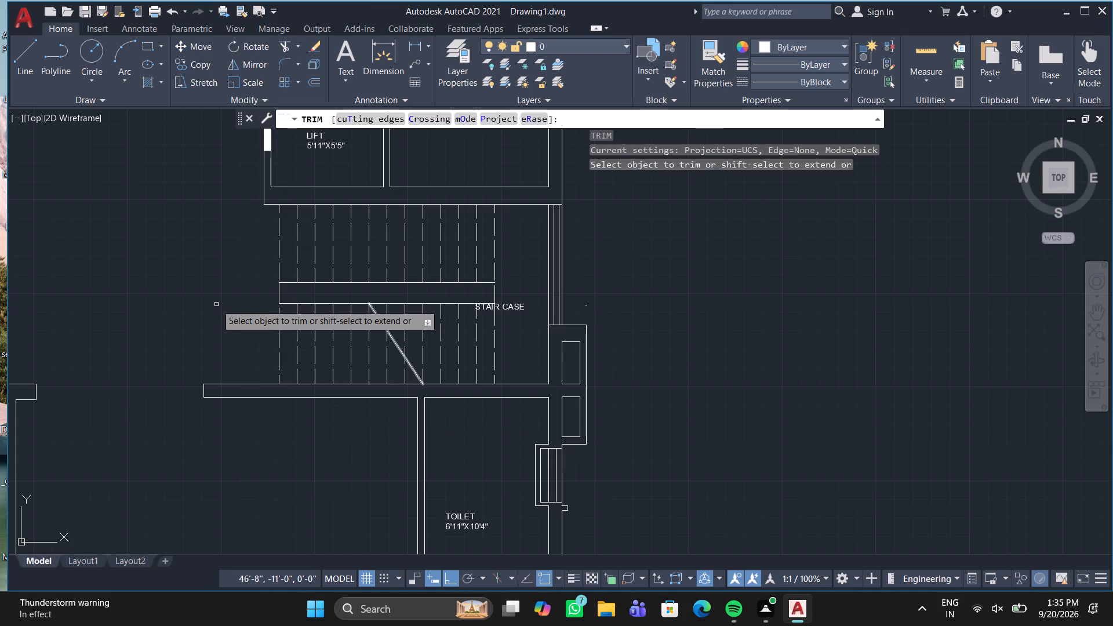
left_click_drag(284, 335, 269, 336)
left_click(269, 336)
left_click(304, 337)
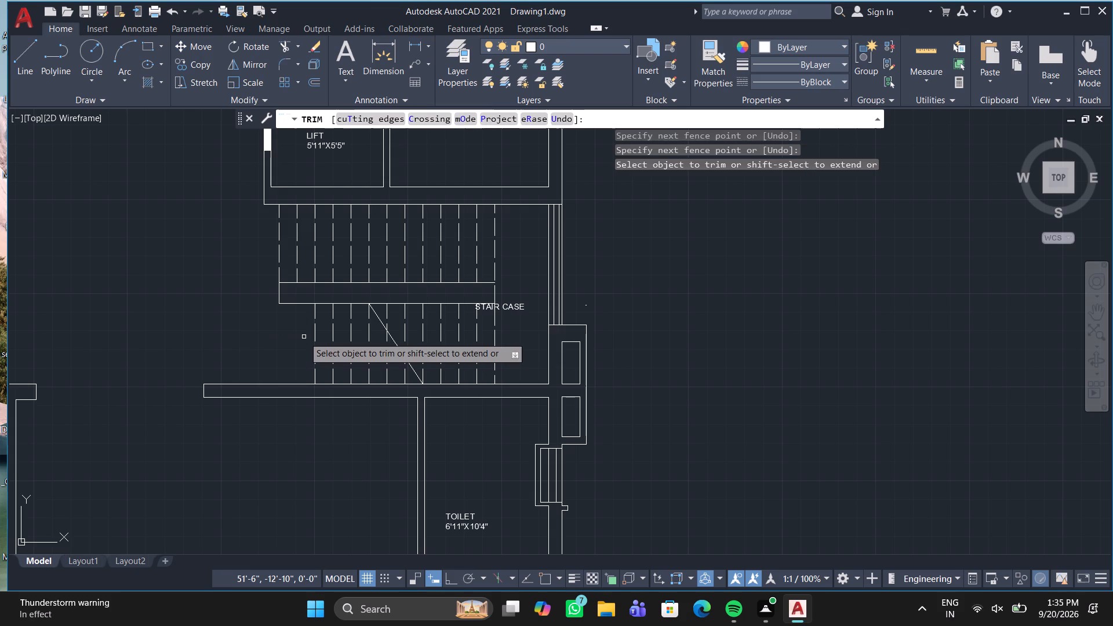
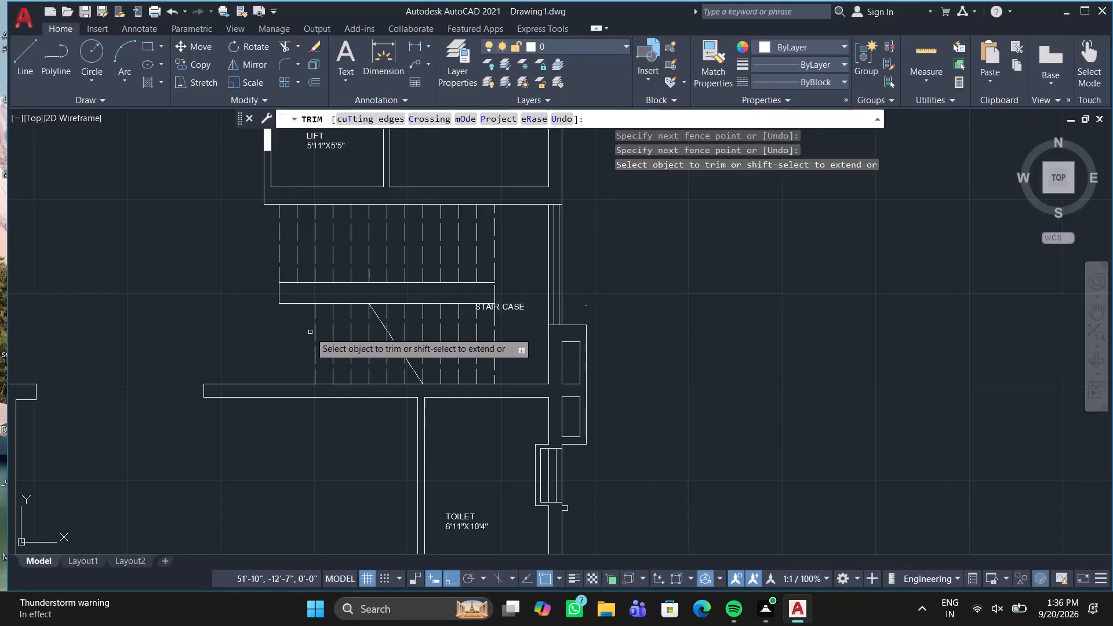
Trim away the remaining dashed tread portions on the open side of the diagonal break line in the lower flight.
left_click(315, 333)
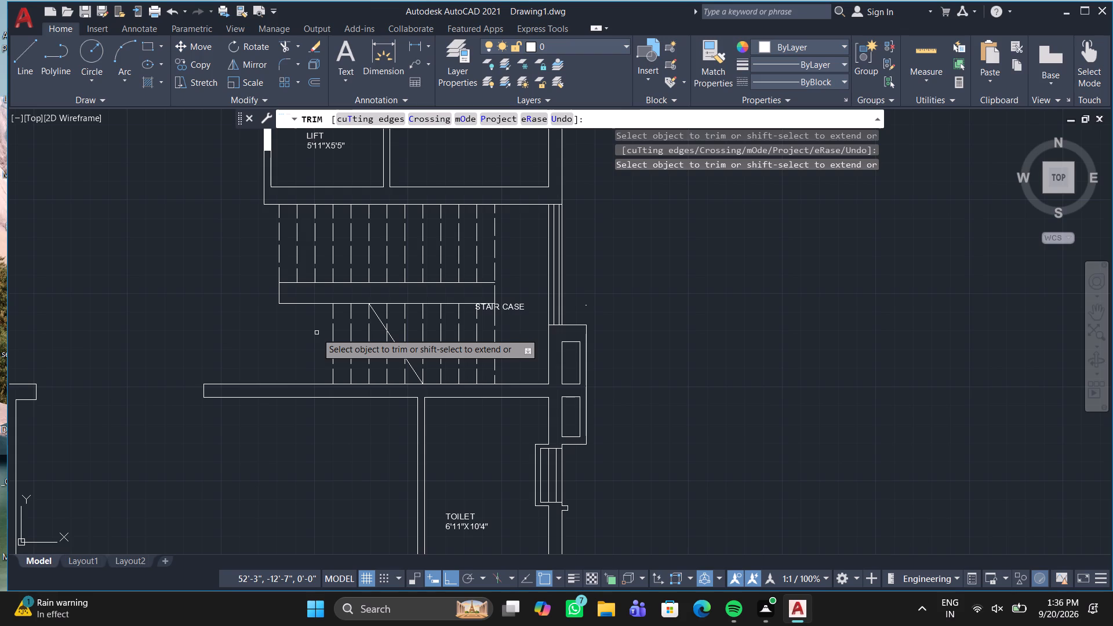
left_click(351, 347)
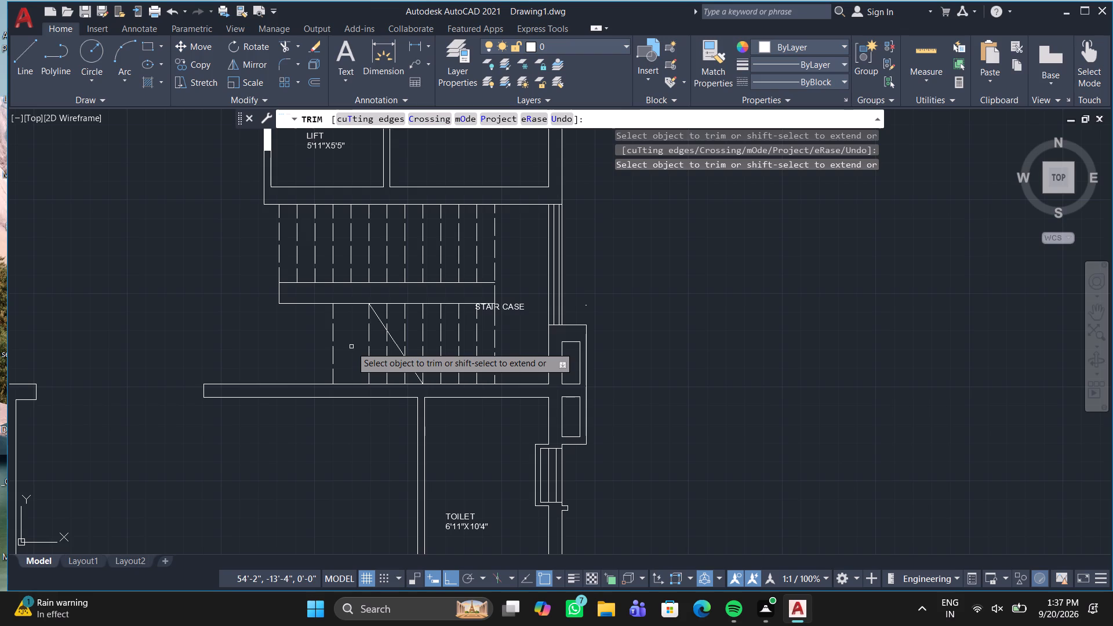
left_click(327, 354)
left_click(339, 354)
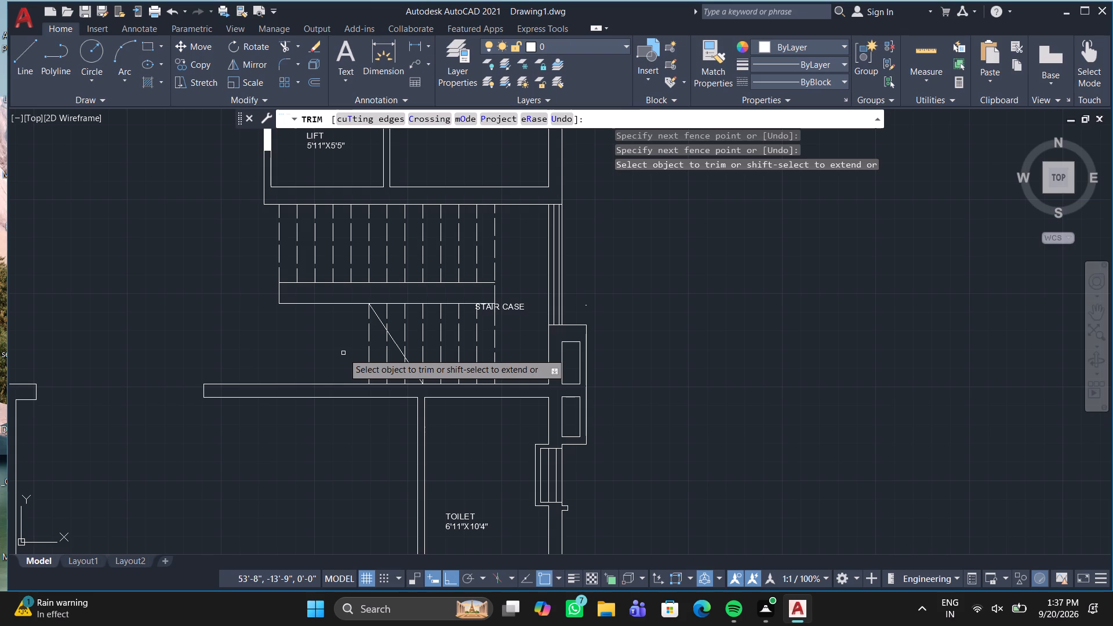
left_click(368, 352)
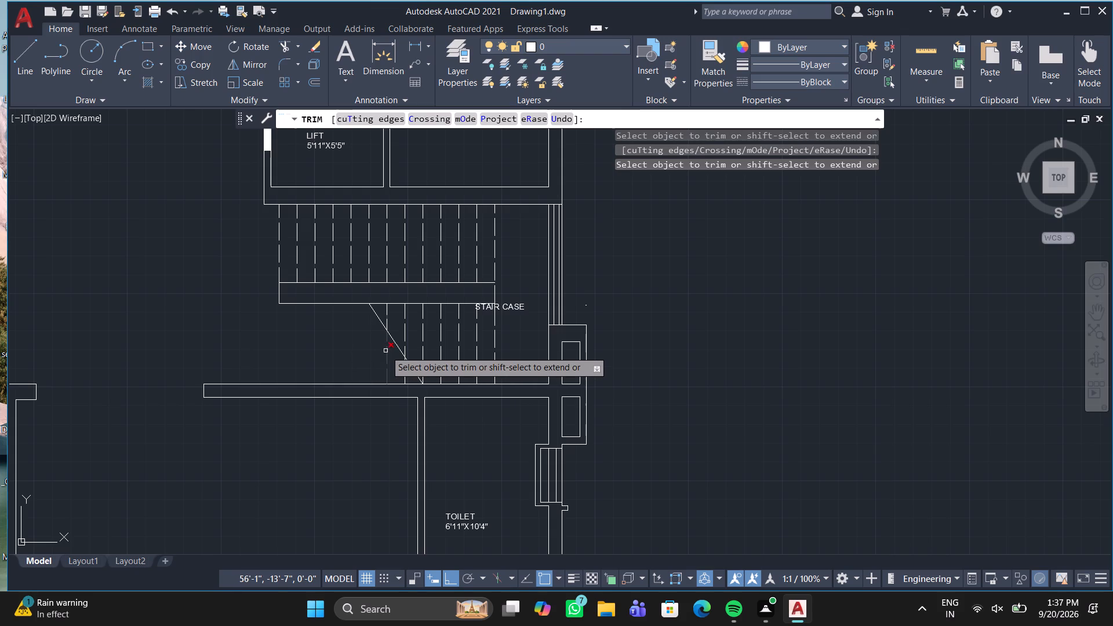
double_click(385, 351)
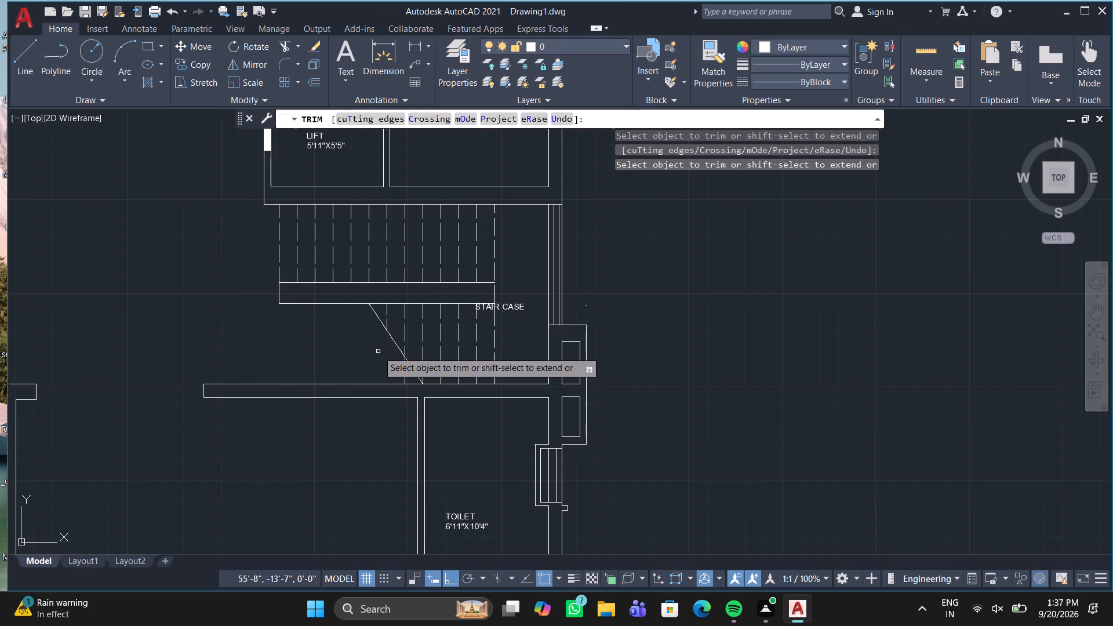
key("Return")
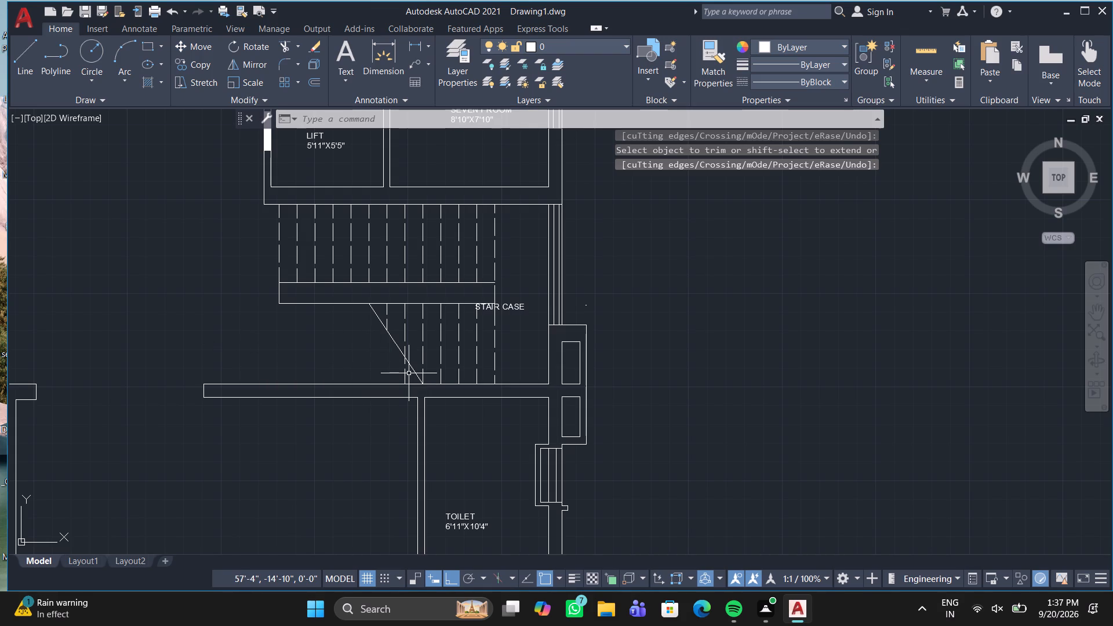
type("TR")
key("Return")
left_click_drag(409, 373, 385, 366)
left_click(380, 364)
key("Return")
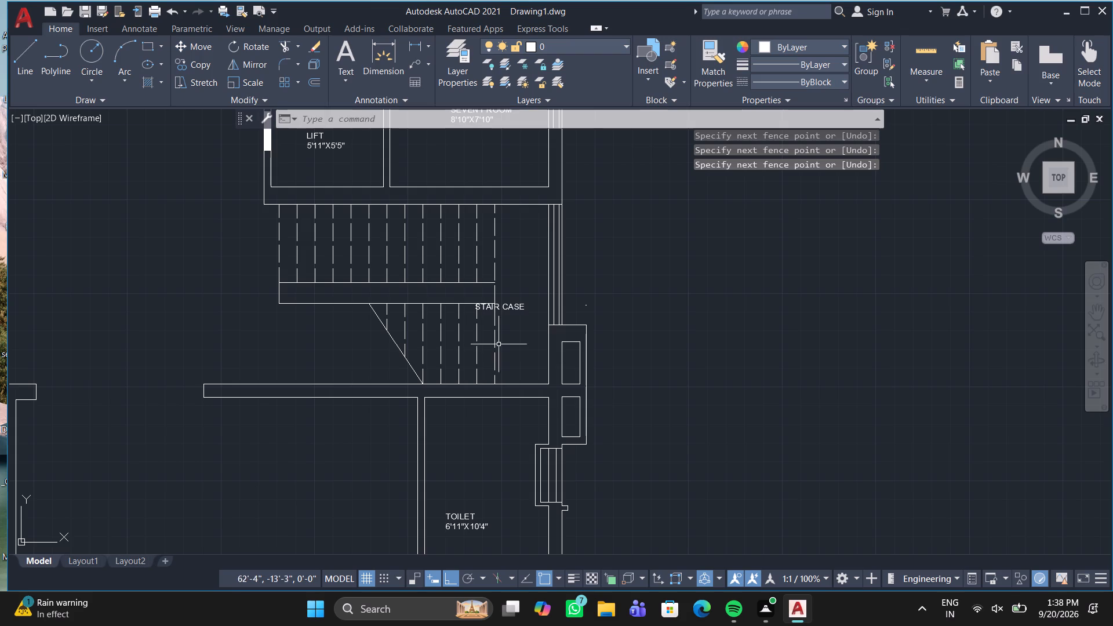
Move the STAIR CASE label off the treads to the divider's end, at the dashed tread line nearest the window.
scroll(144, 274, "down", 2)
middle_click_drag(144, 274, 356, 269)
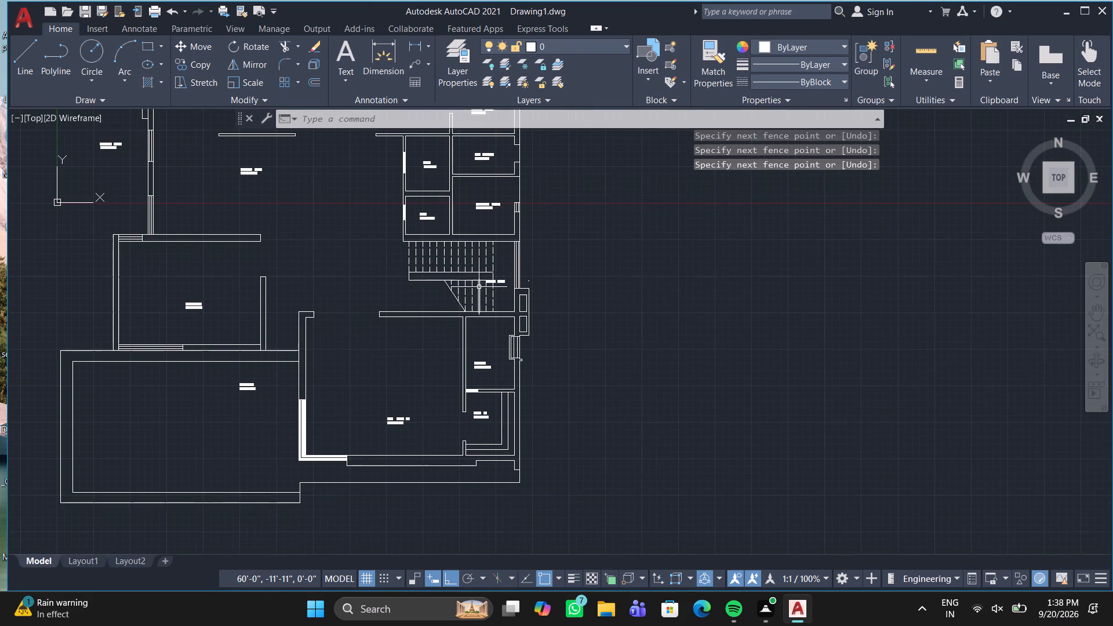
scroll(480, 287, "up", 3)
left_click(508, 265)
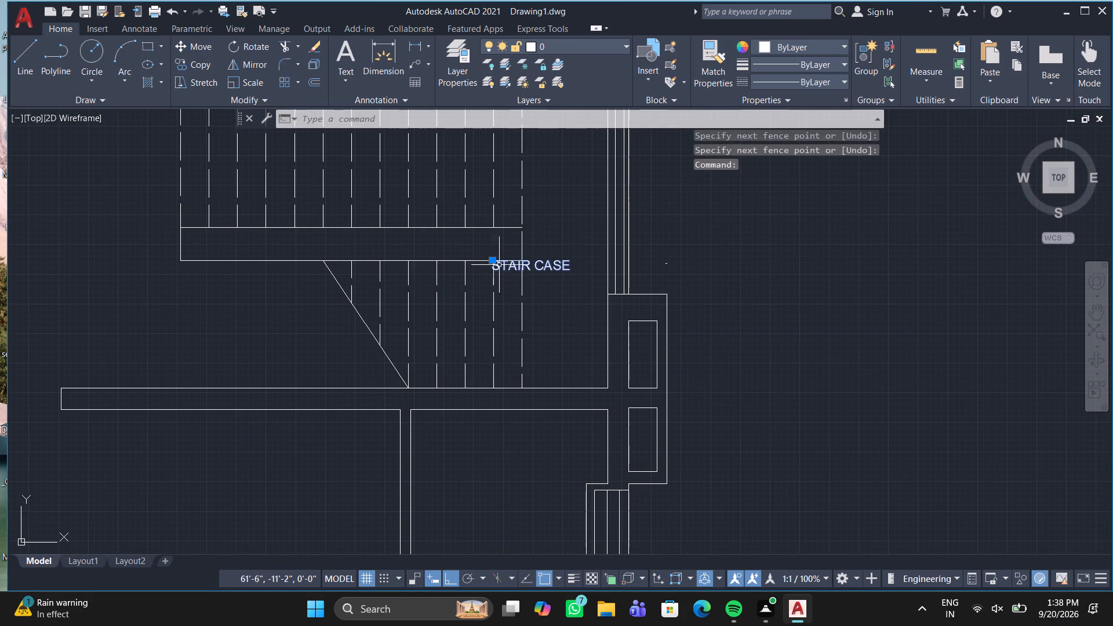
left_click(493, 263)
left_click(526, 243)
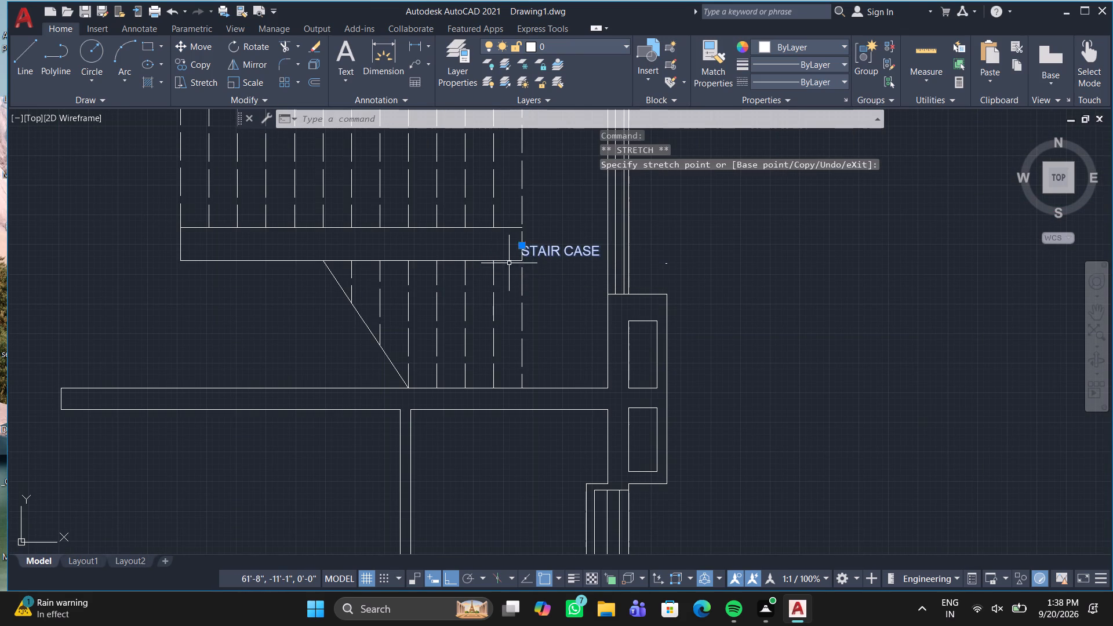
left_click(521, 243)
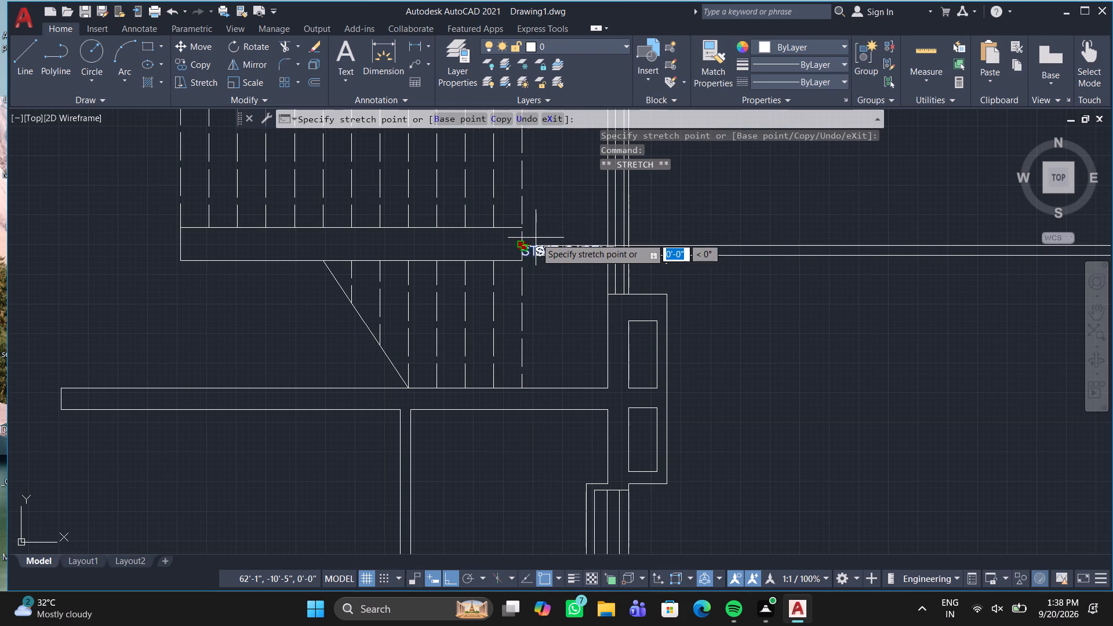
left_click(536, 238)
Shift the dashed tread line at the divider's end slightly toward the toilet wall by its midpoint.
left_click(523, 242)
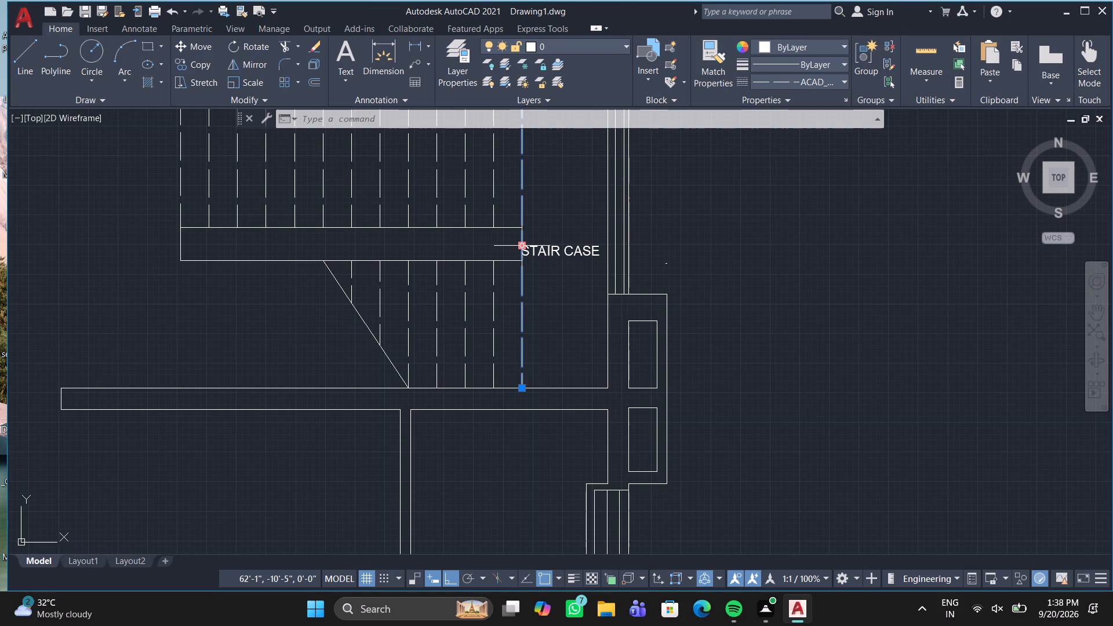
scroll(91, 287, "down", 1)
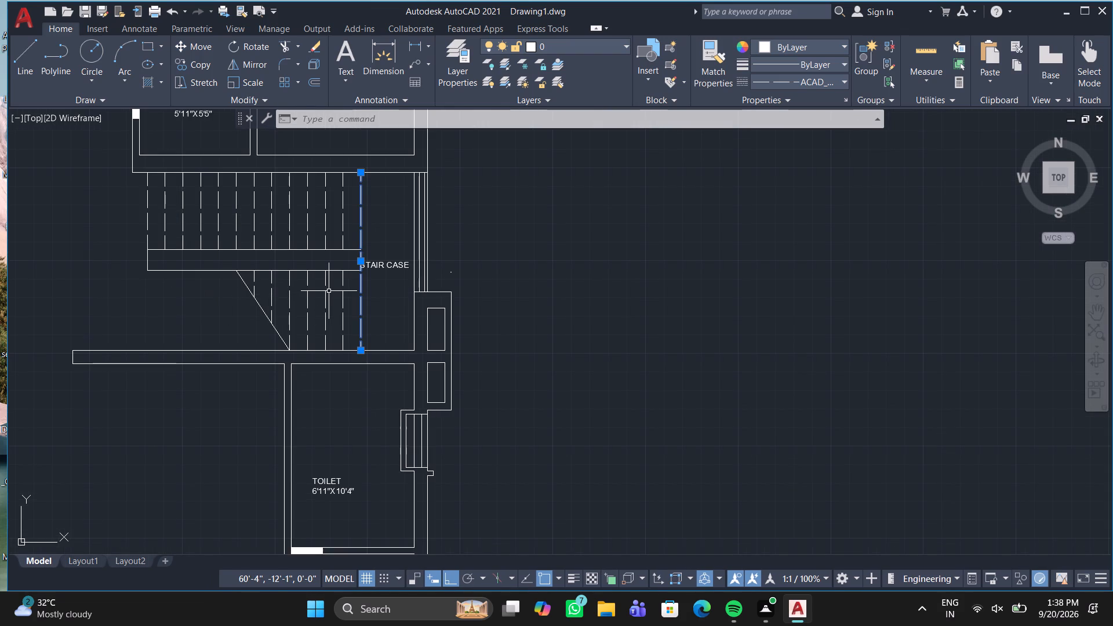
scroll(358, 284, "up", 3)
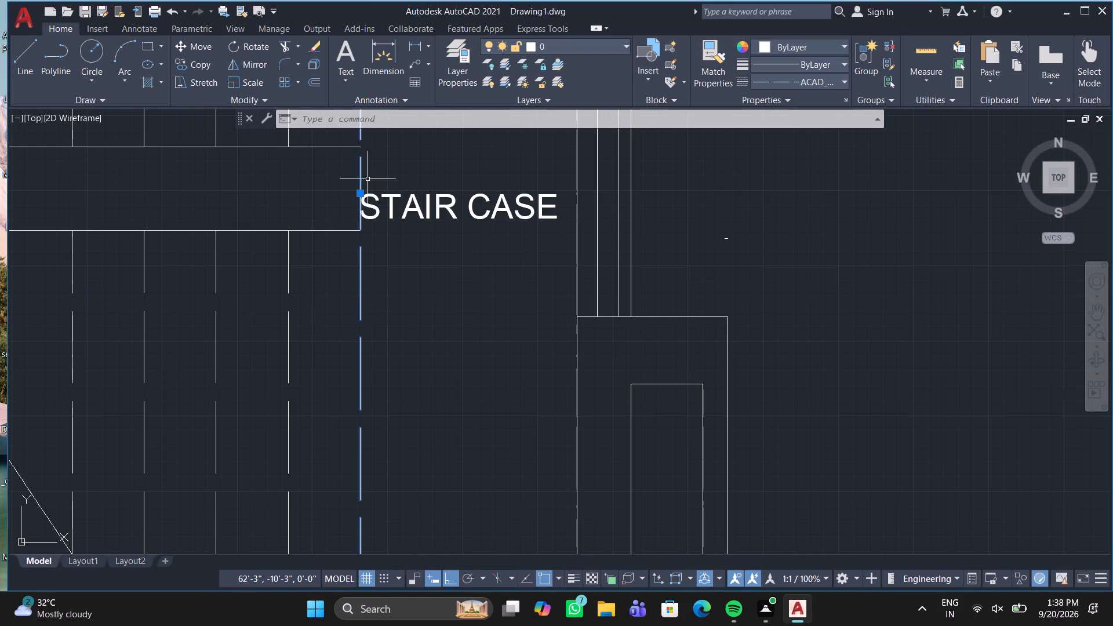
left_click(362, 191)
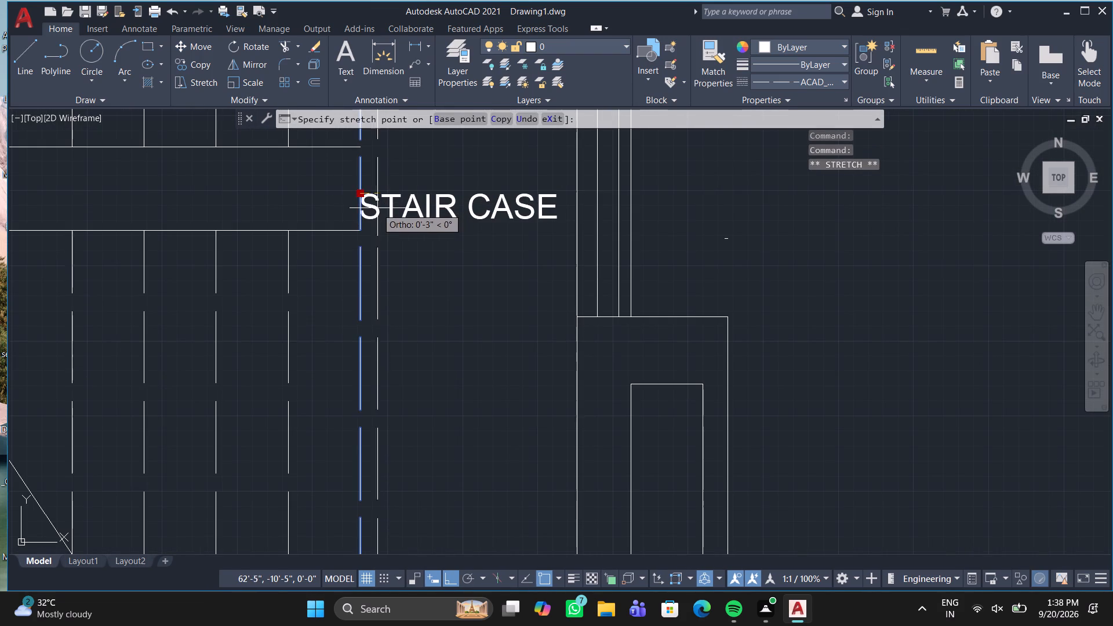
left_click(357, 210)
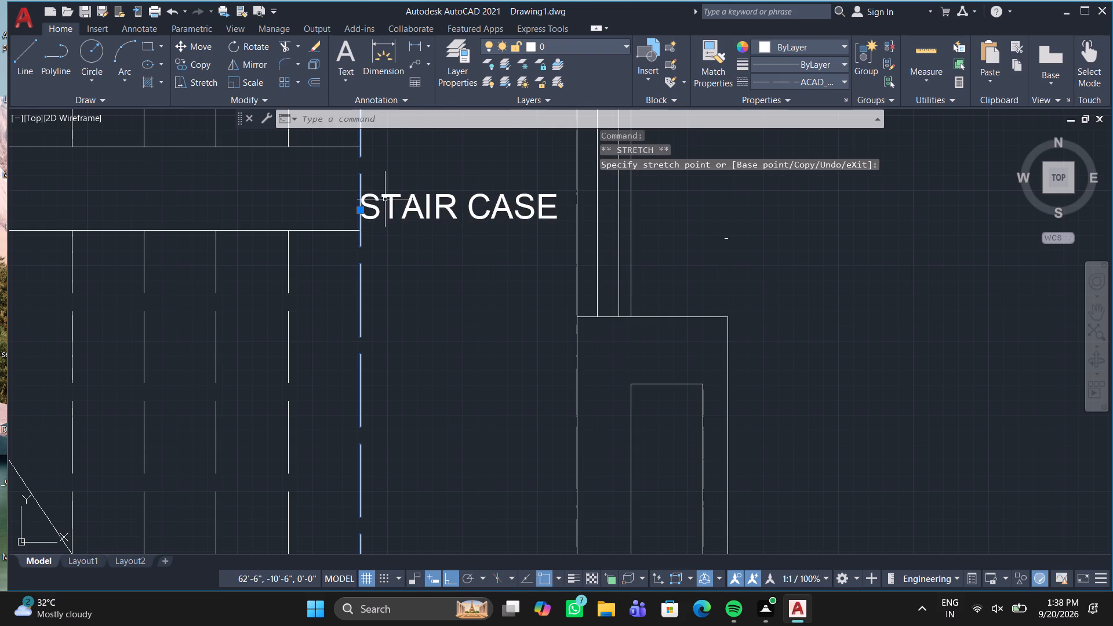
Move the STAIR CASE label clear of the last dashed tread line, into the landing space beside the window.
left_click(385, 199)
left_click(383, 204)
left_click(383, 208)
left_click(371, 212)
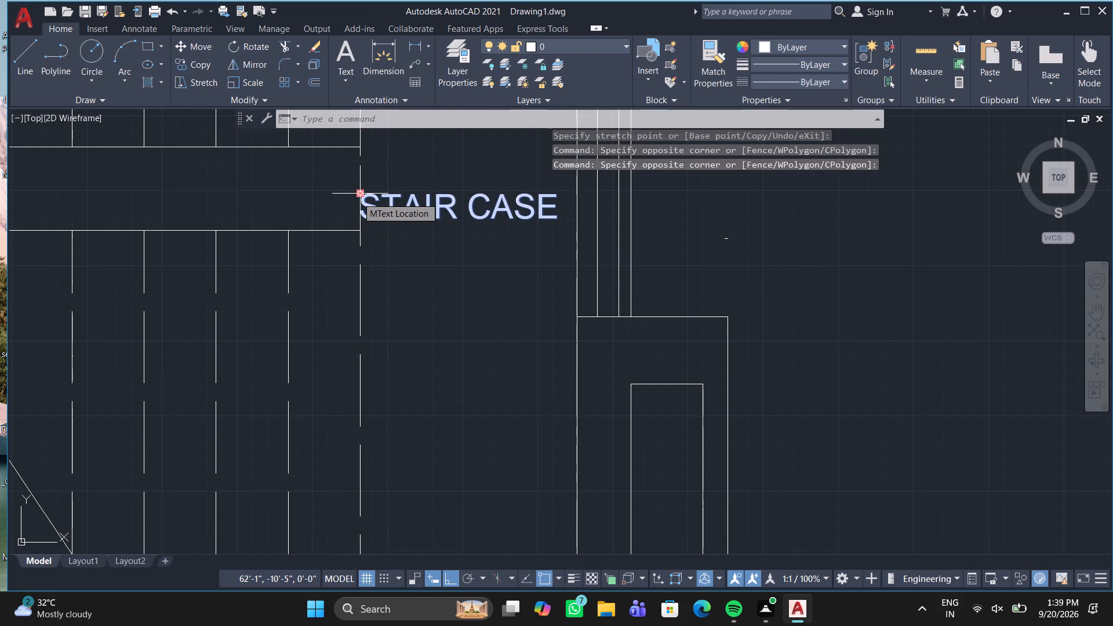
left_click_drag(357, 197, 404, 226)
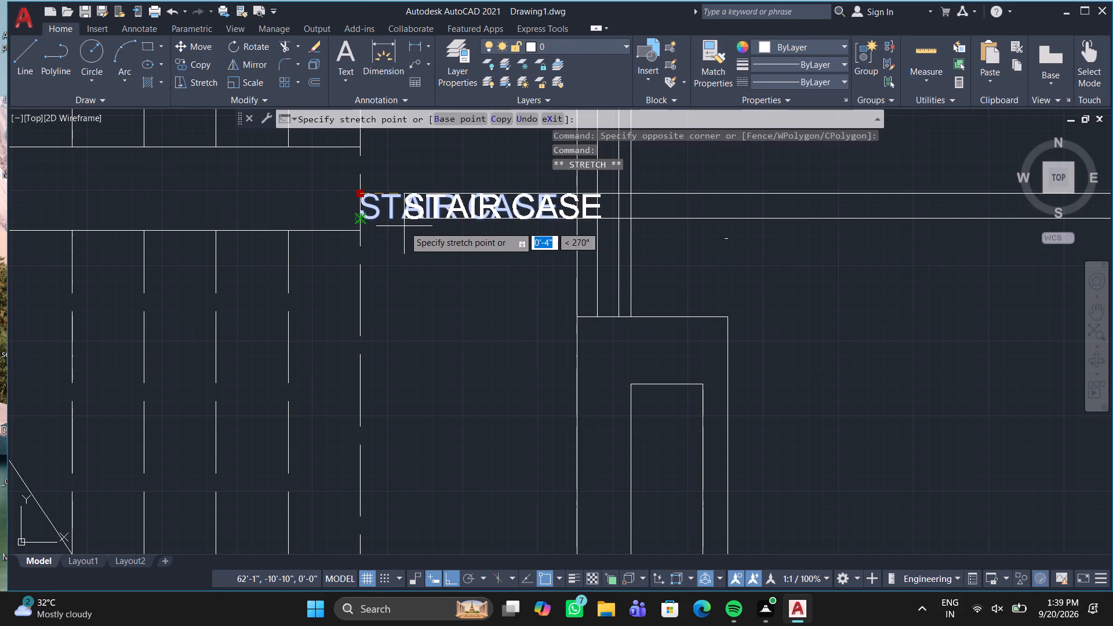
left_click_drag(404, 226, 391, 228)
left_click(391, 228)
left_click_drag(363, 220, 377, 221)
left_click(377, 221)
double_click(377, 221)
key("Return")
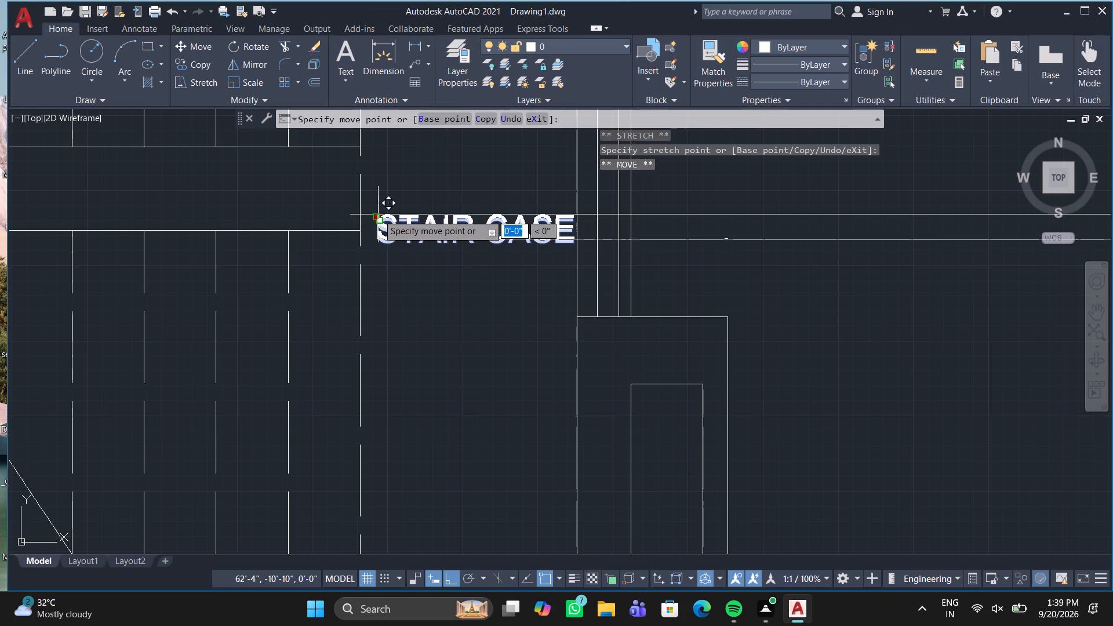
key("Escape")
Draw a horizontal line across the toilet from the window frame's stair-side corner to the wall shared with bedroom 1.
scroll(378, 214, "down", 2)
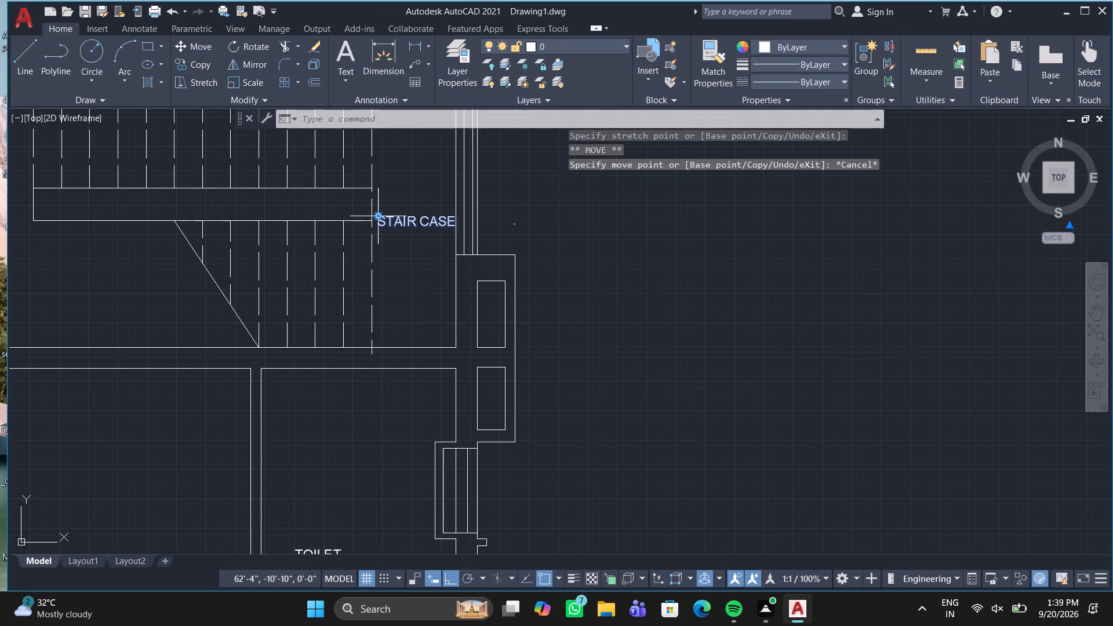
scroll(379, 248, "down", 1)
middle_click_drag(379, 248, 572, 195)
scroll(573, 195, "down", 1)
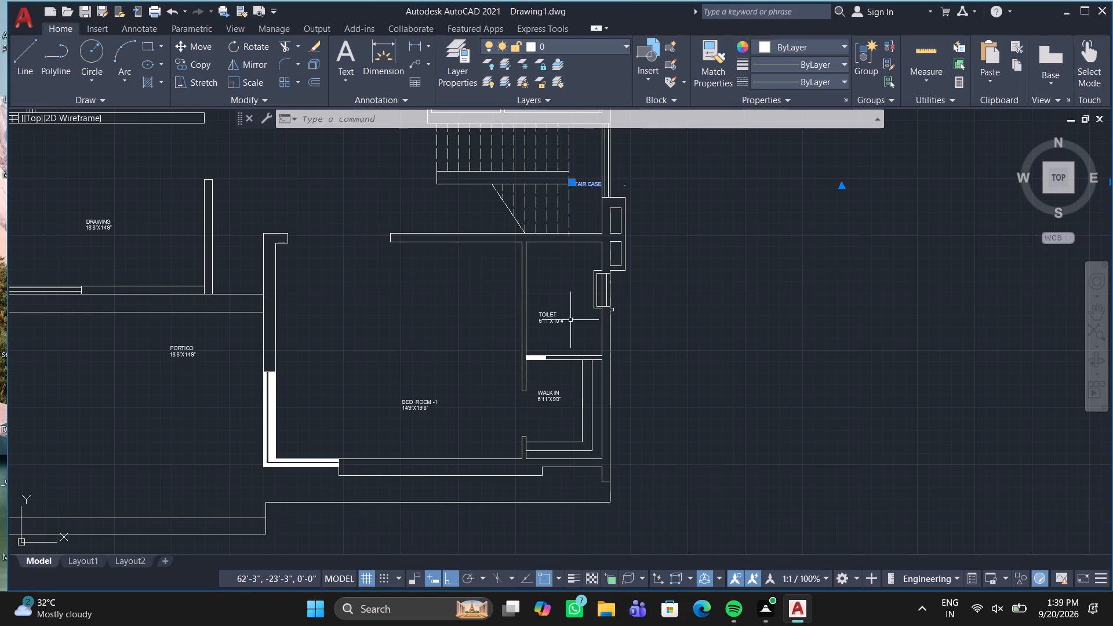
scroll(602, 316, "up", 2)
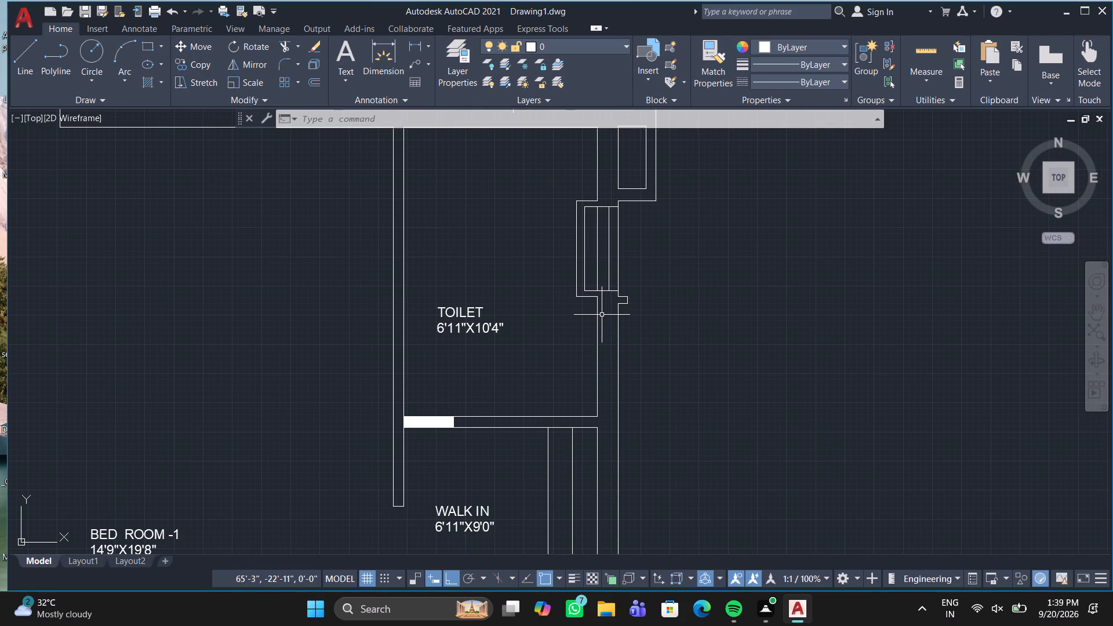
middle_click_drag(492, 290, 474, 356)
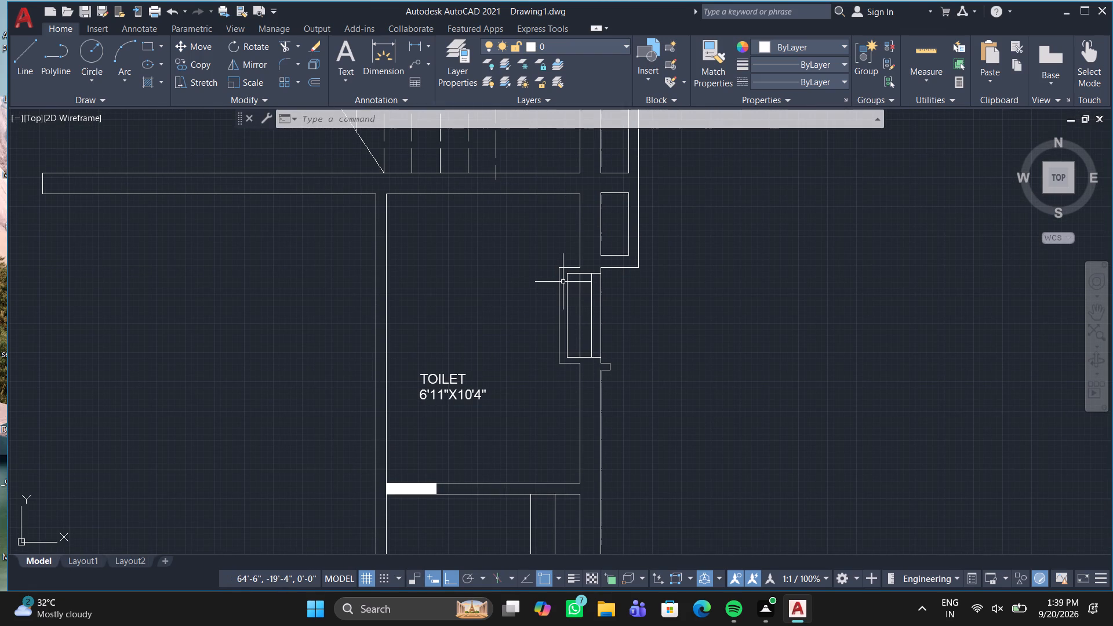
key("l")
key("Return")
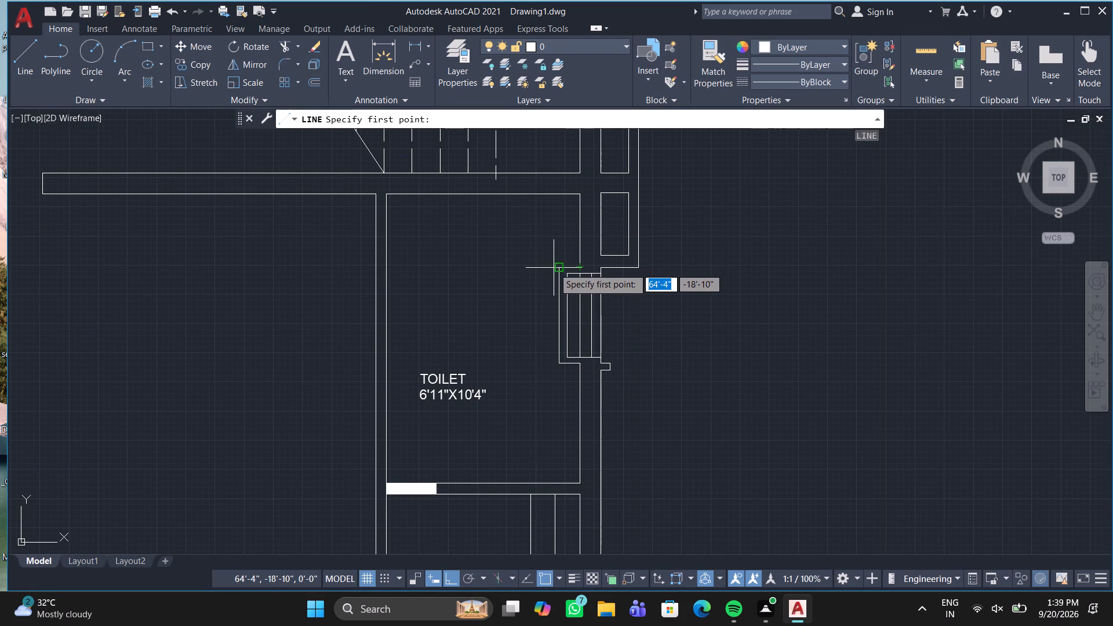
left_click(556, 267)
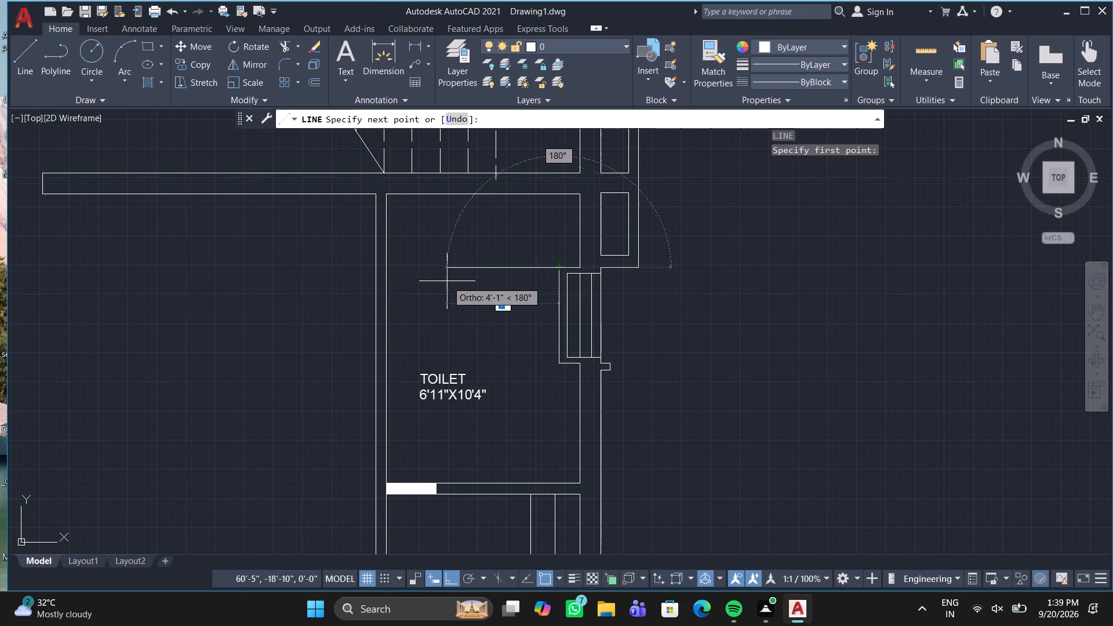
left_click(457, 281)
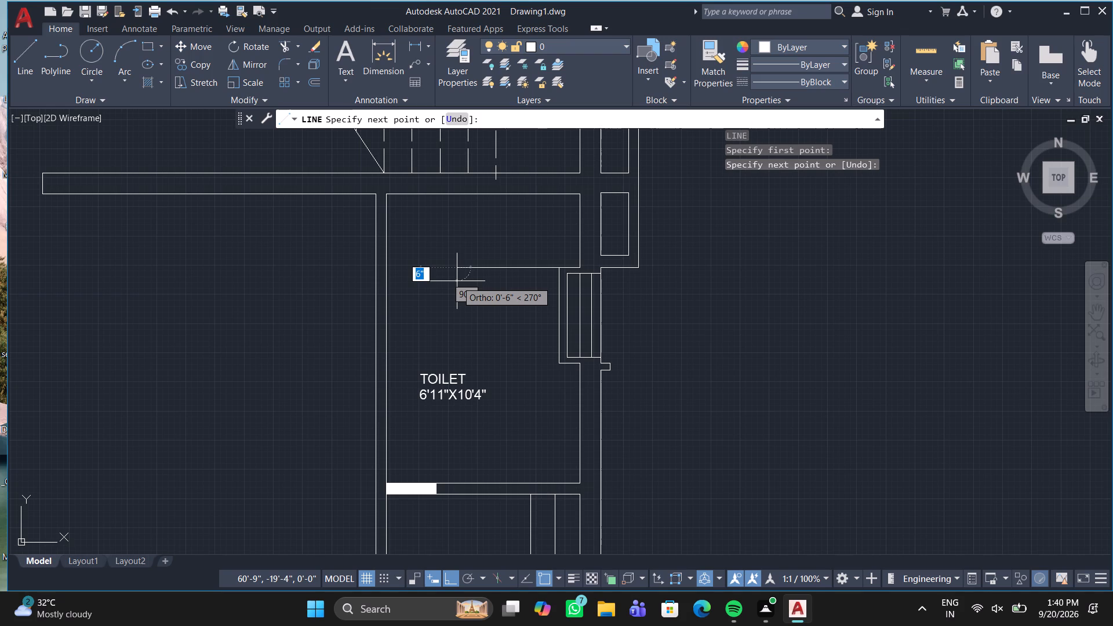
double_click(387, 265)
key("Escape")
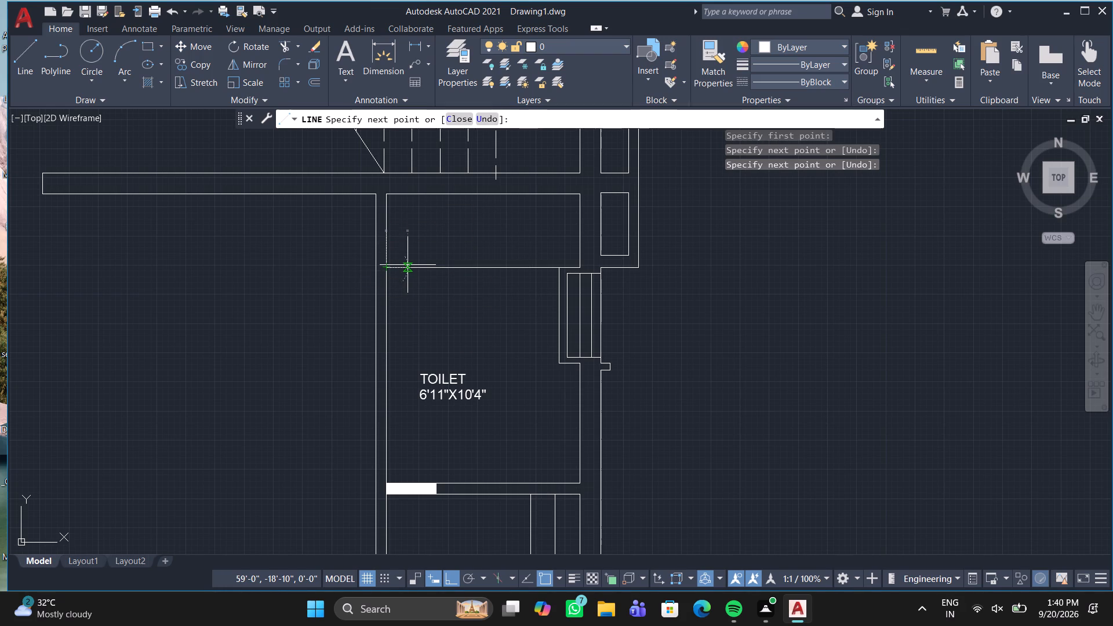
Draw a vertical line about 1'-9" long crossing the toilet's new horizontal line near the bedroom-side wall.
key("l")
key("Return")
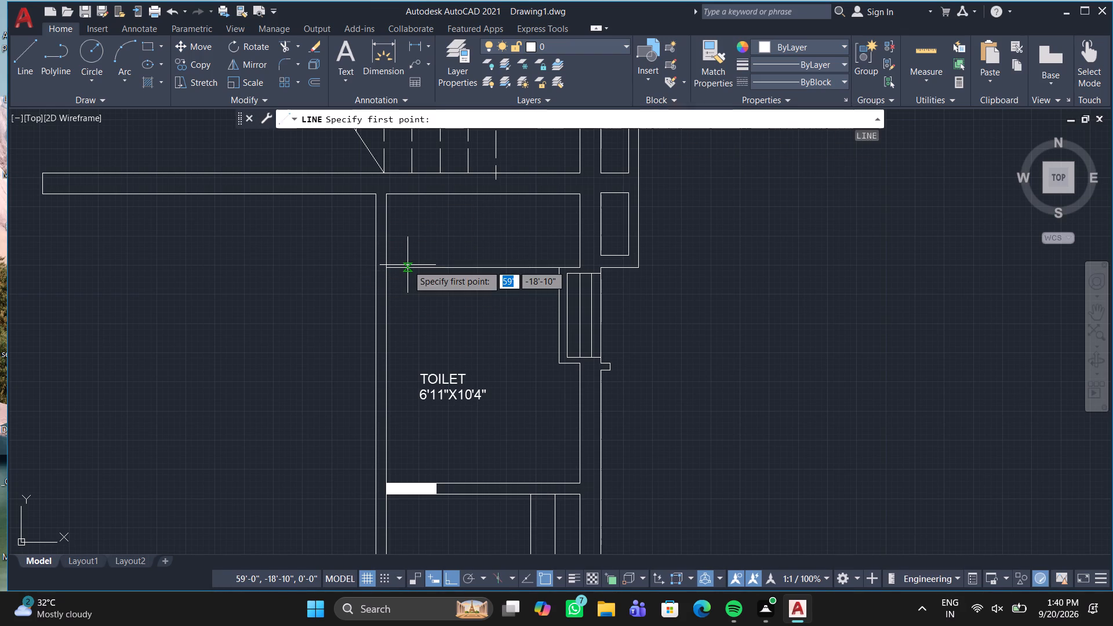
left_click(437, 266)
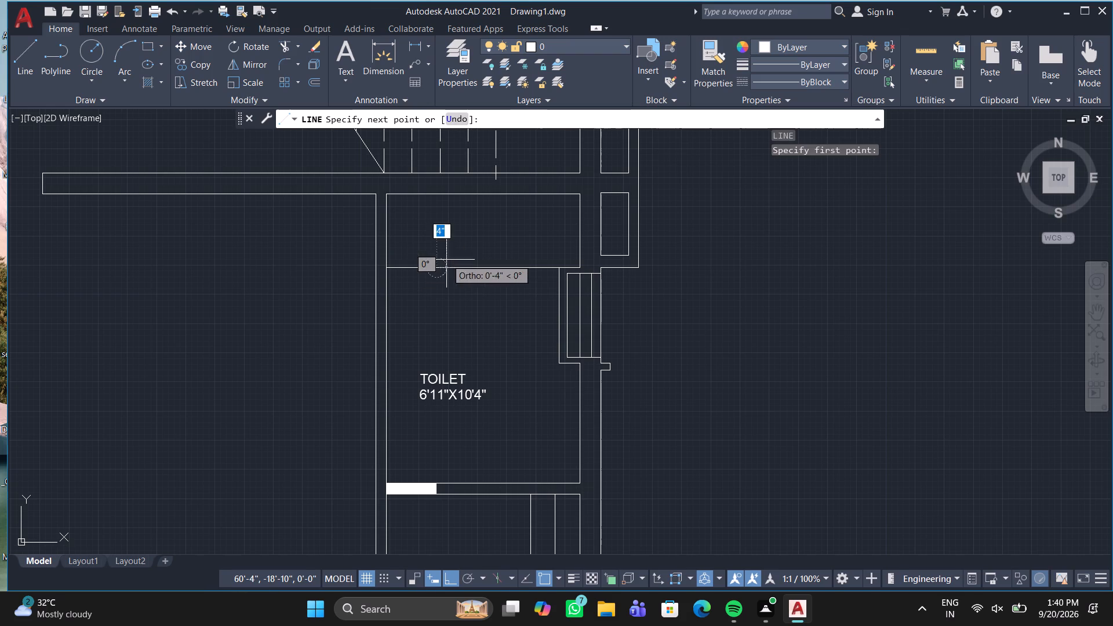
left_click(439, 287)
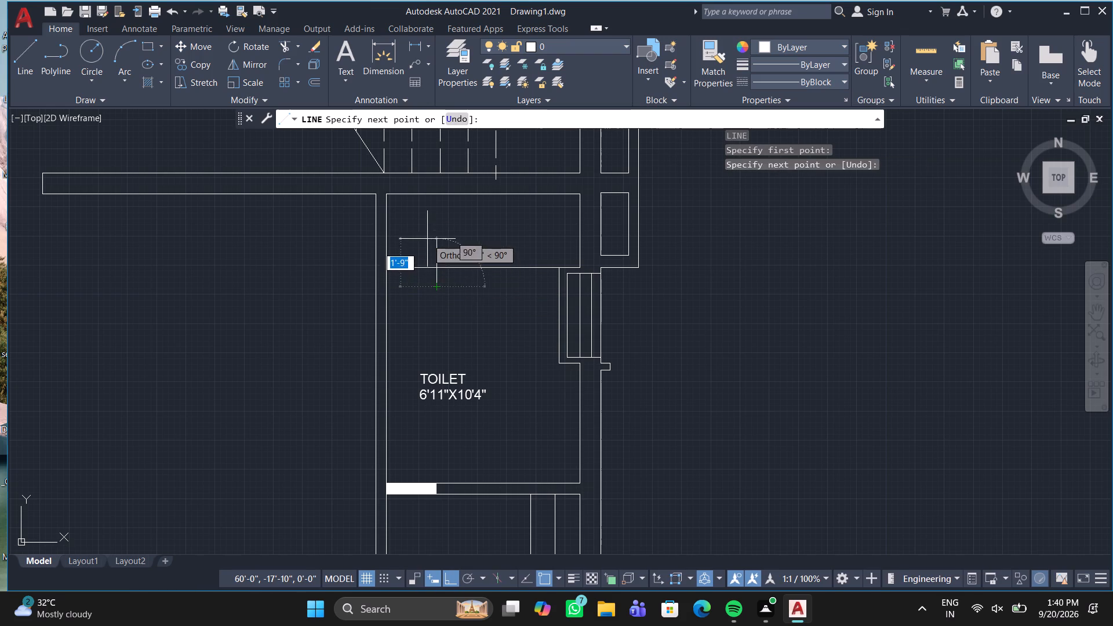
left_click(427, 239)
key("Escape")
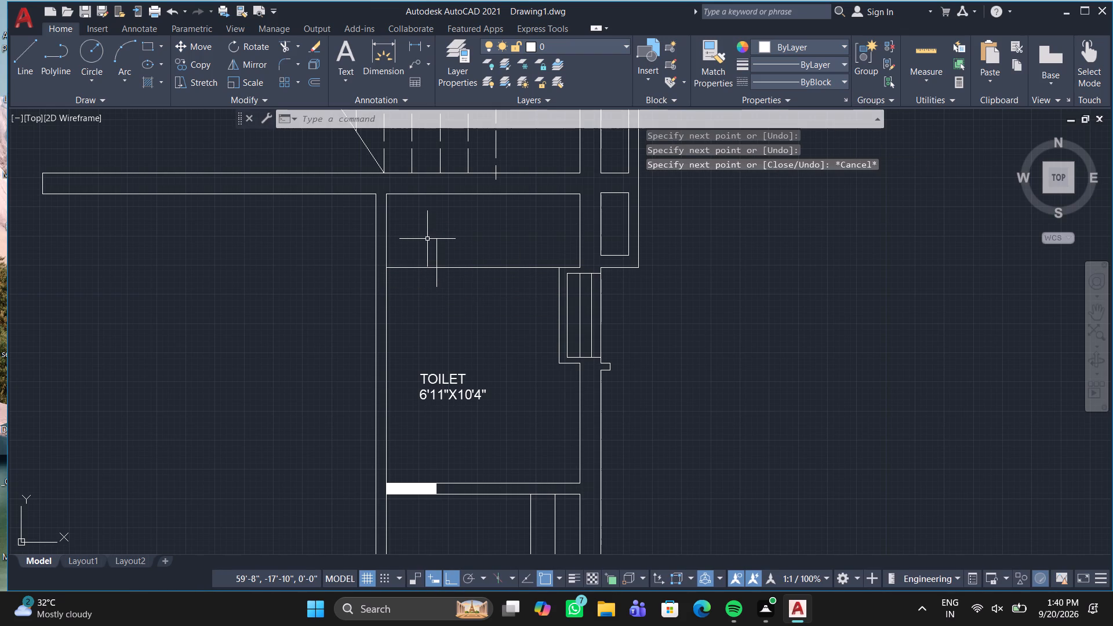
Trim the horizontal line between the short vertical line and the bedroom-side wall, and remove both vertical stubs, leaving an opening.
type("TR")
key("Return")
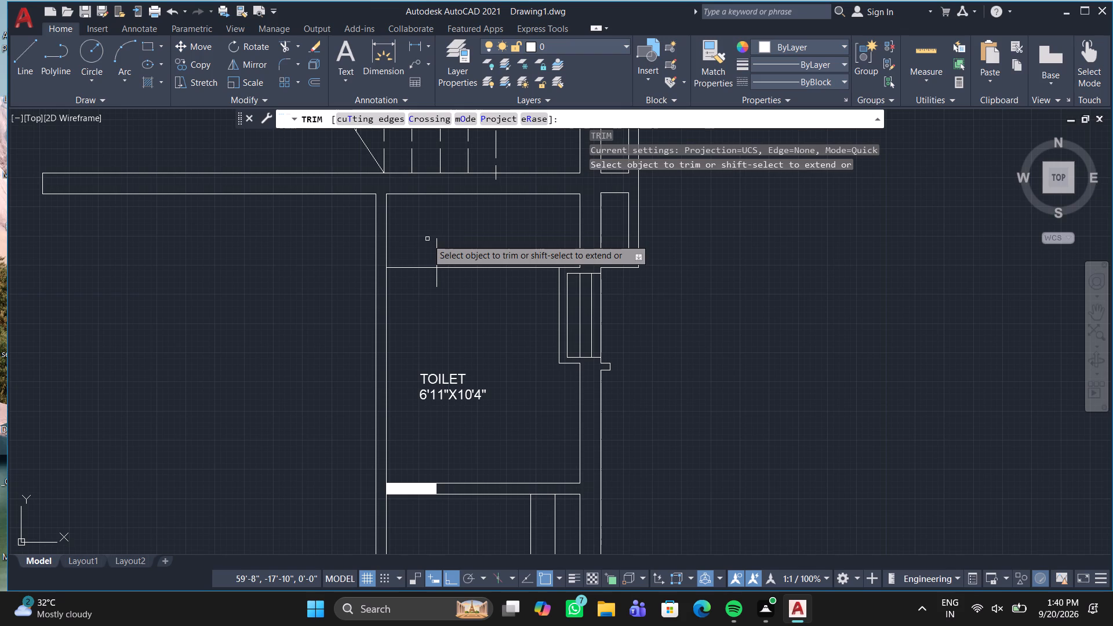
left_click(435, 259)
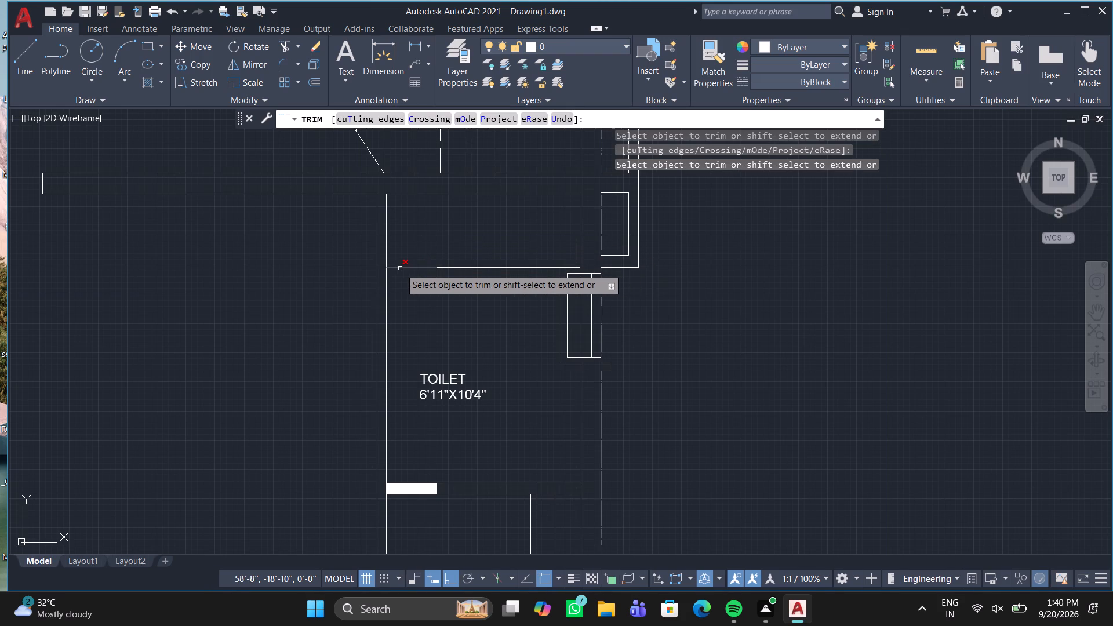
left_click(402, 268)
left_click_drag(439, 278, 427, 272)
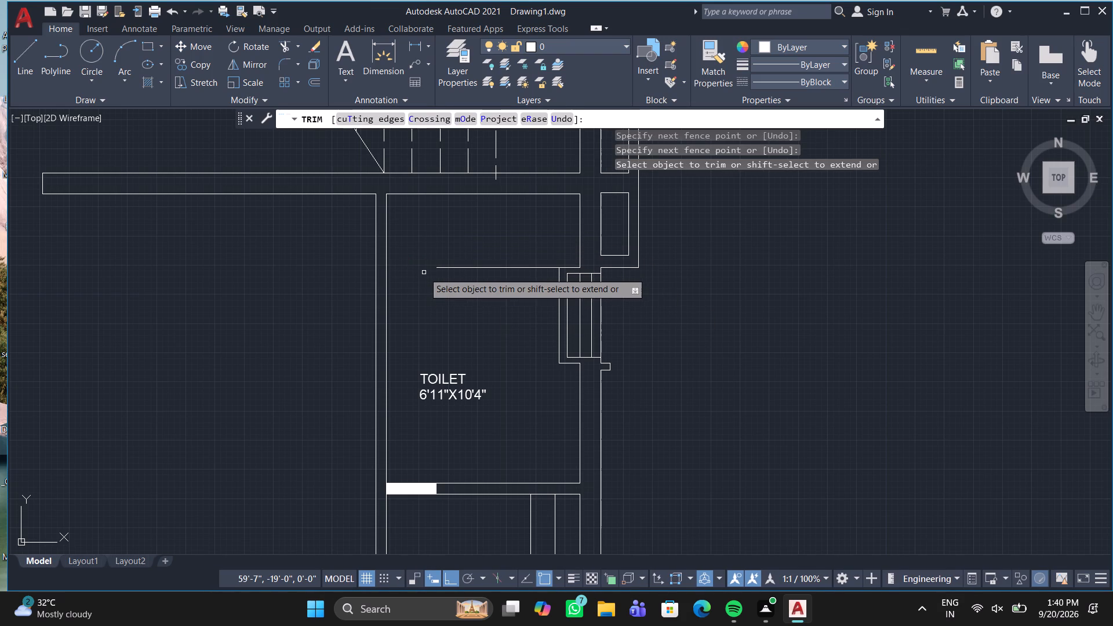
key("Escape")
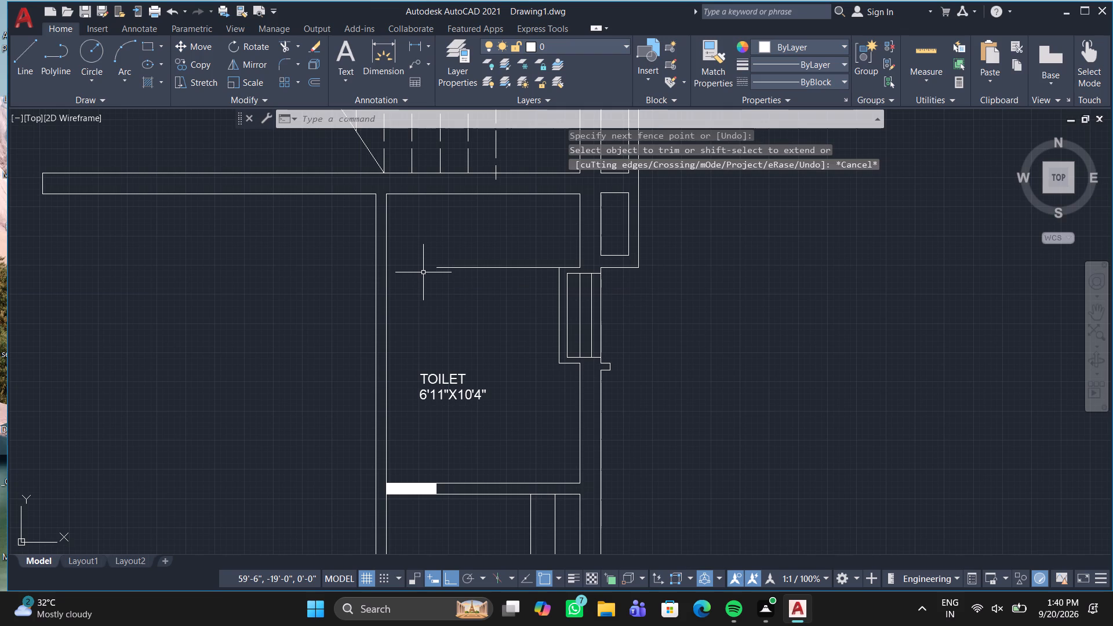
Draw a vertical line about 1' long crossing the toilet's horizontal partition line just inside its free end at the opening.
key("t")
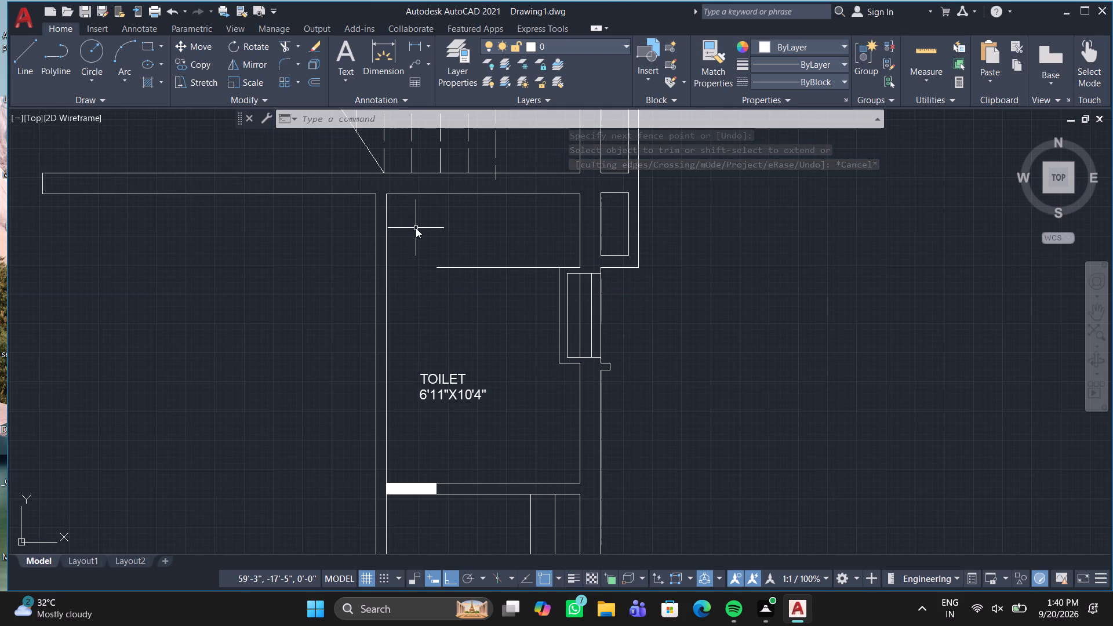
key("Escape")
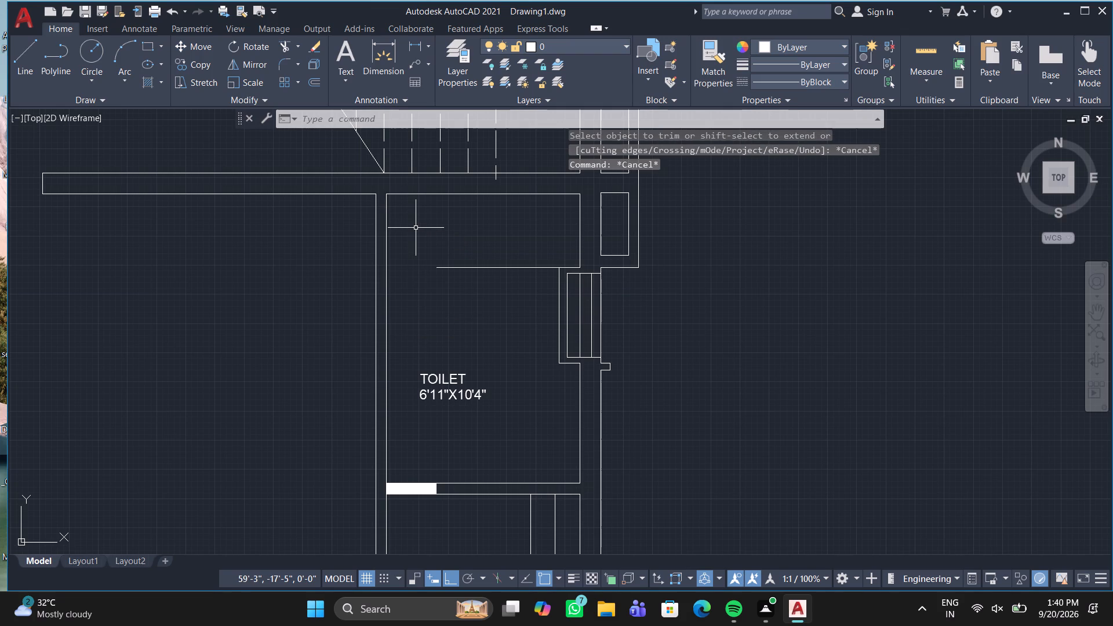
key("l")
key("Return")
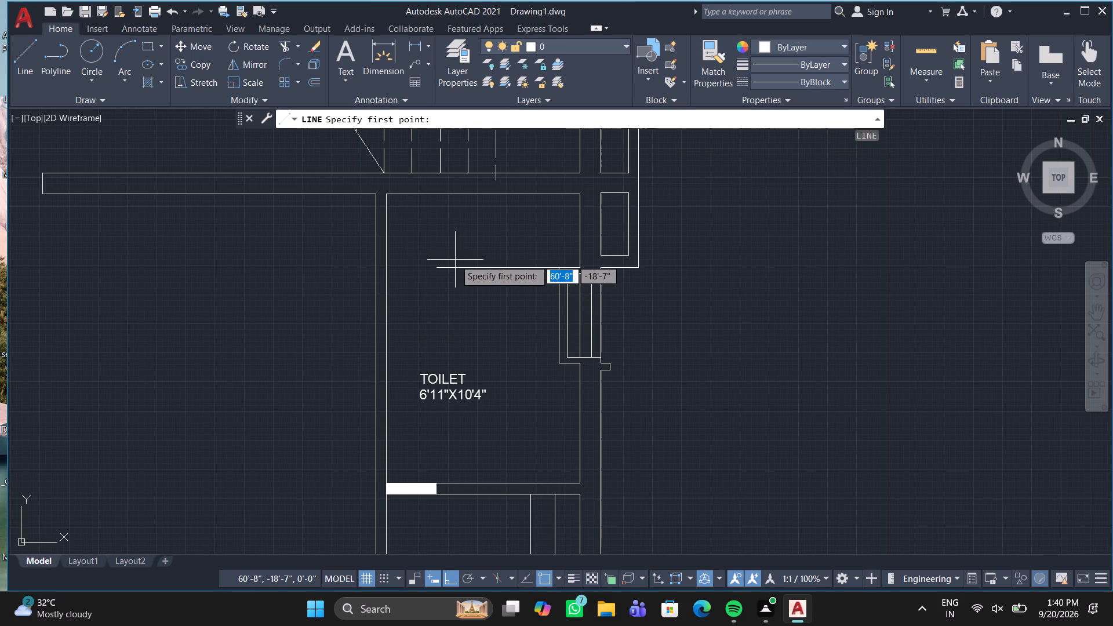
left_click(448, 260)
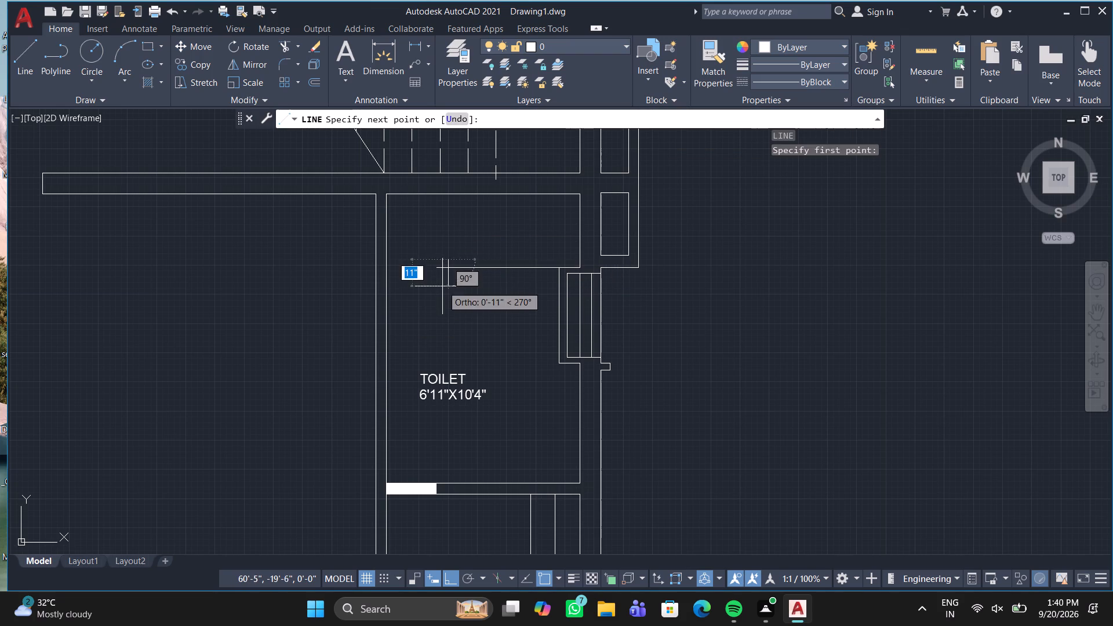
left_click(442, 290)
key("Escape")
Trim the partition line's free end back to the short vertical line and remove the vertical stubs, widening the toilet opening.
type("TR")
key("Return")
left_click_drag(439, 275, 439, 275)
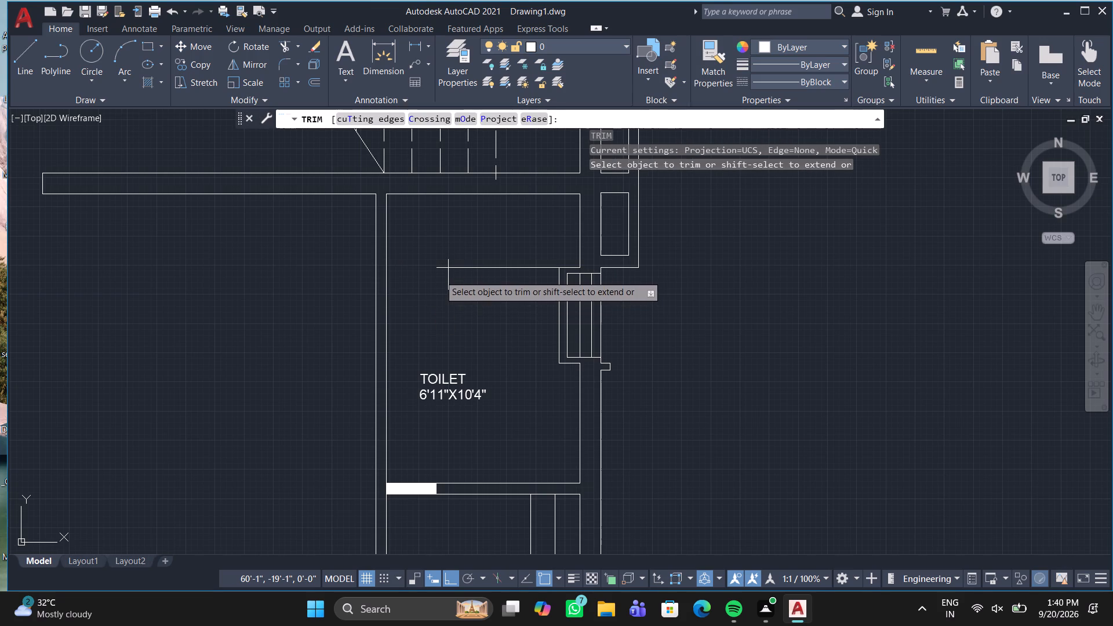
left_click_drag(439, 275, 438, 261)
left_click(438, 260)
left_click(453, 265)
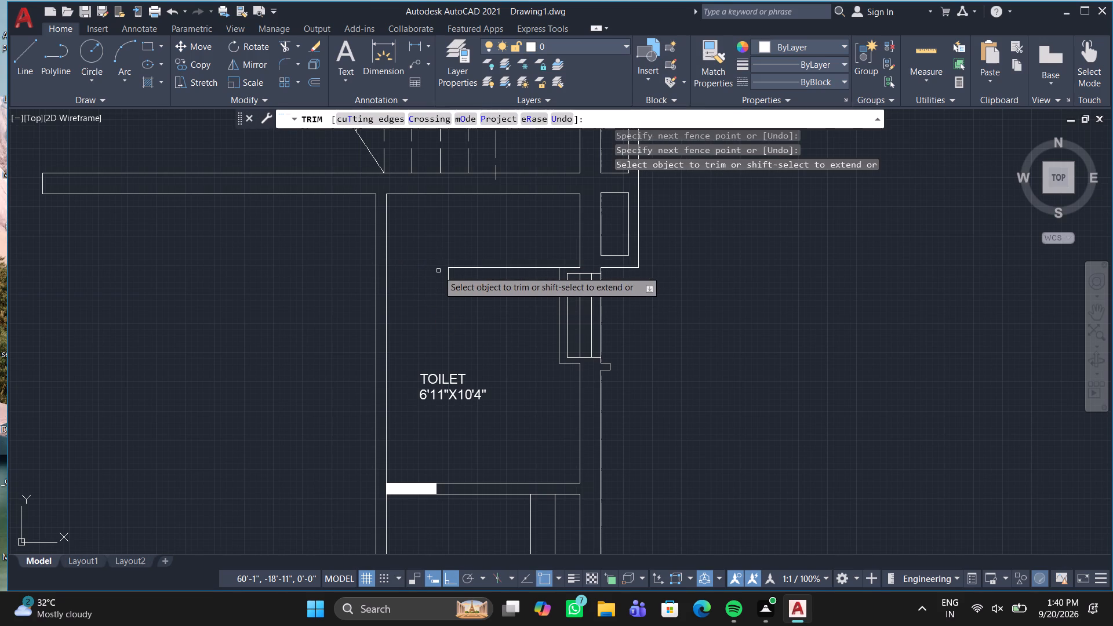
left_click_drag(443, 276, 463, 281)
key("Return")
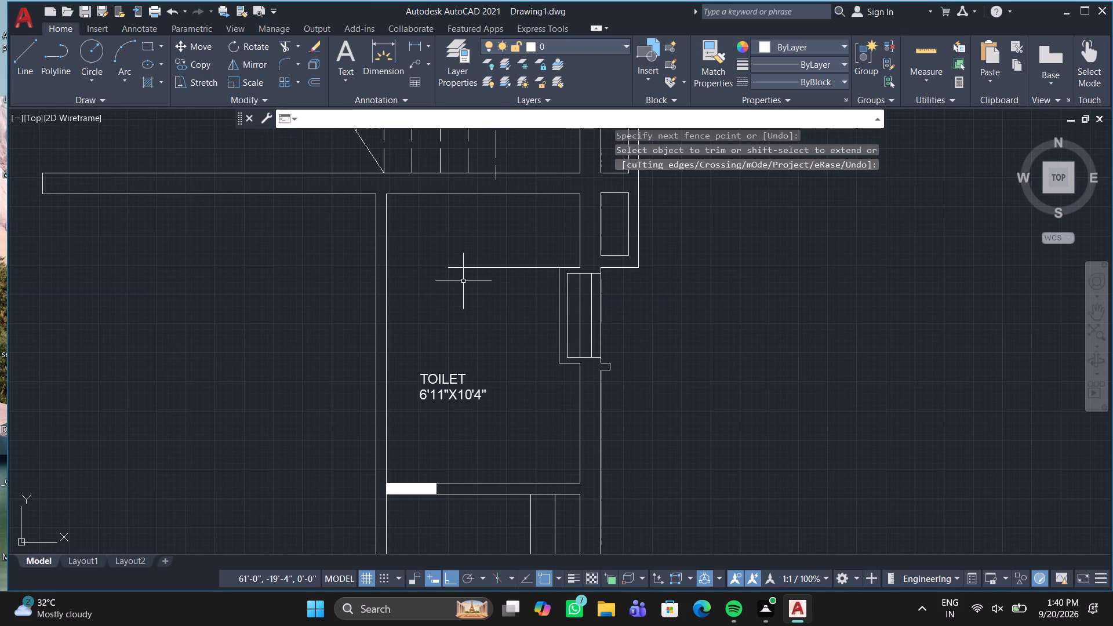
Trim the lines closing the wall junctions between the drawing room, portico and bedroom: across the partition's base and across the bedroom wall.
scroll(489, 290, "down", 3)
middle_click_drag(467, 329, 637, 395)
scroll(637, 395, "down", 1)
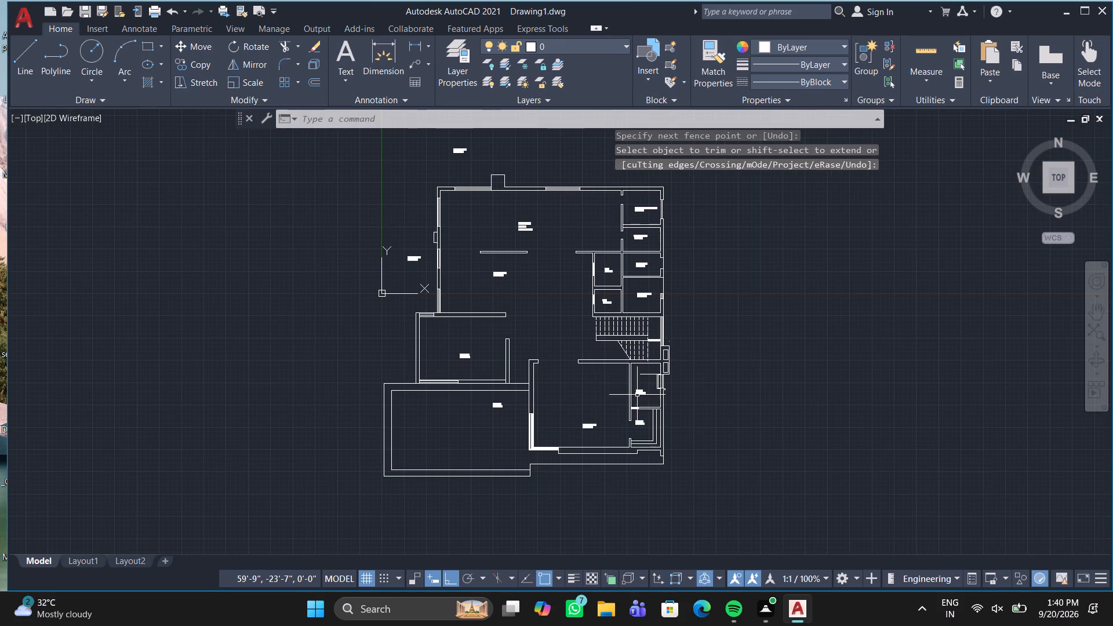
middle_click_drag(603, 348, 490, 358)
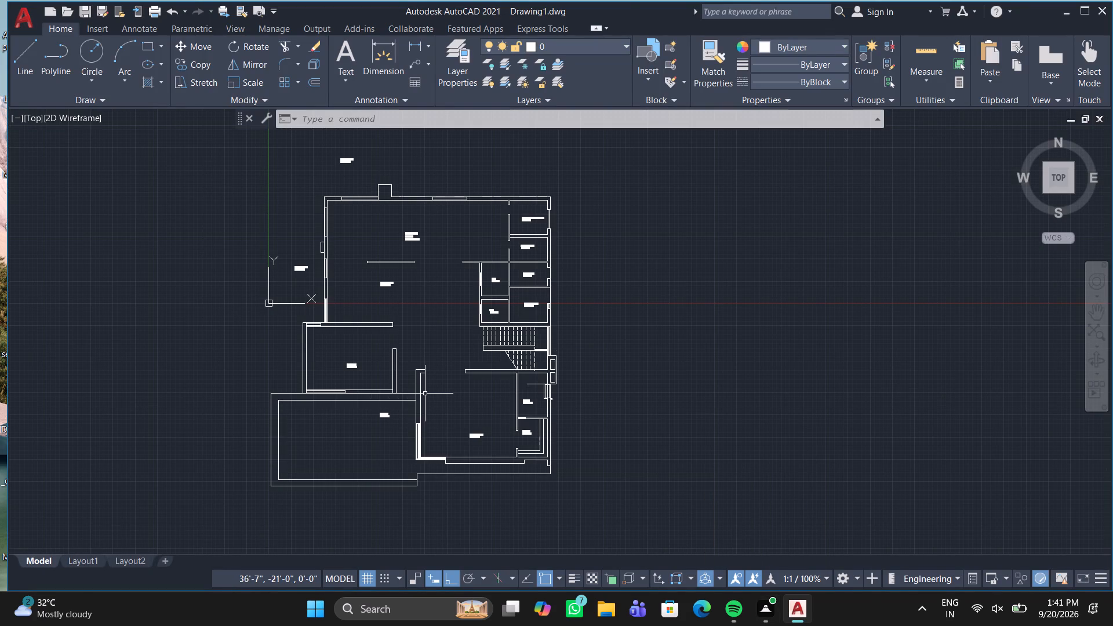
scroll(425, 394, "up", 3)
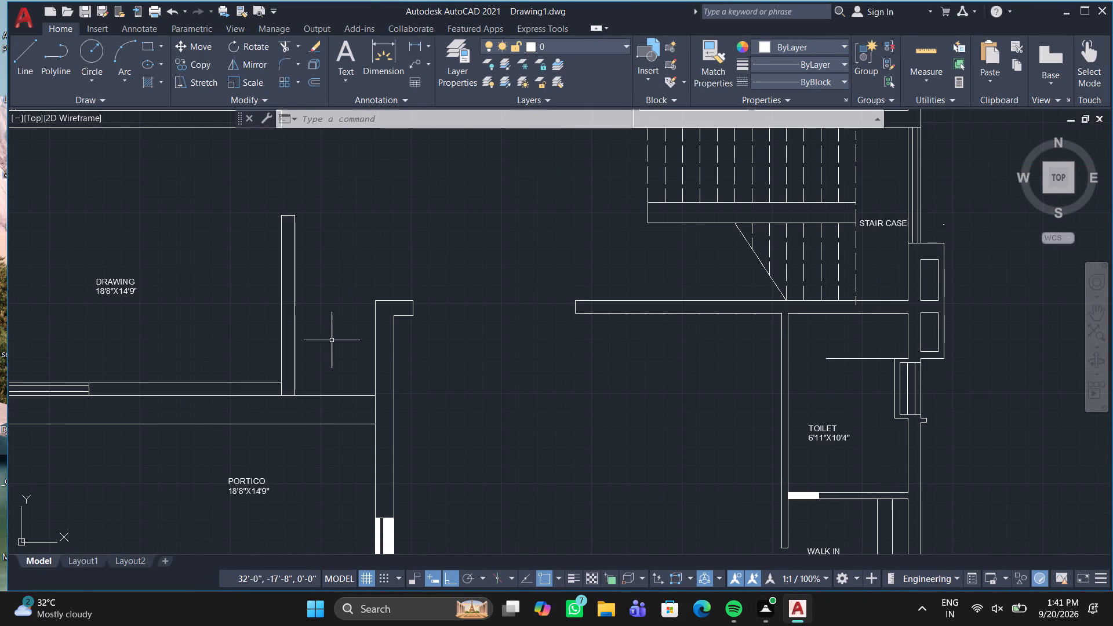
scroll(294, 392, "up", 1)
type("TR")
key("Return")
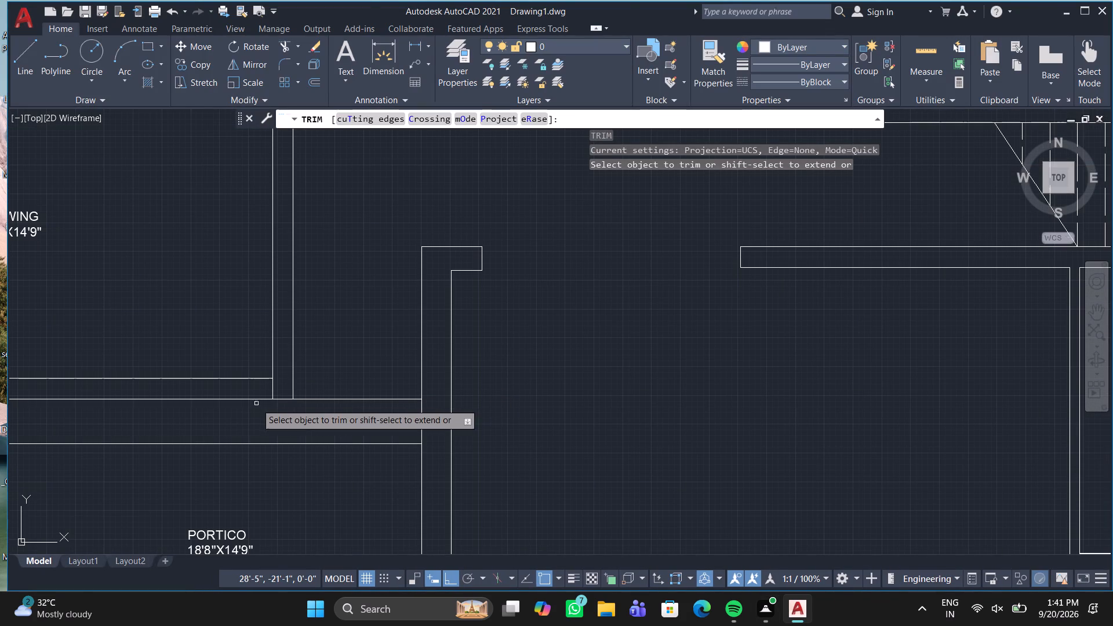
left_click(278, 397)
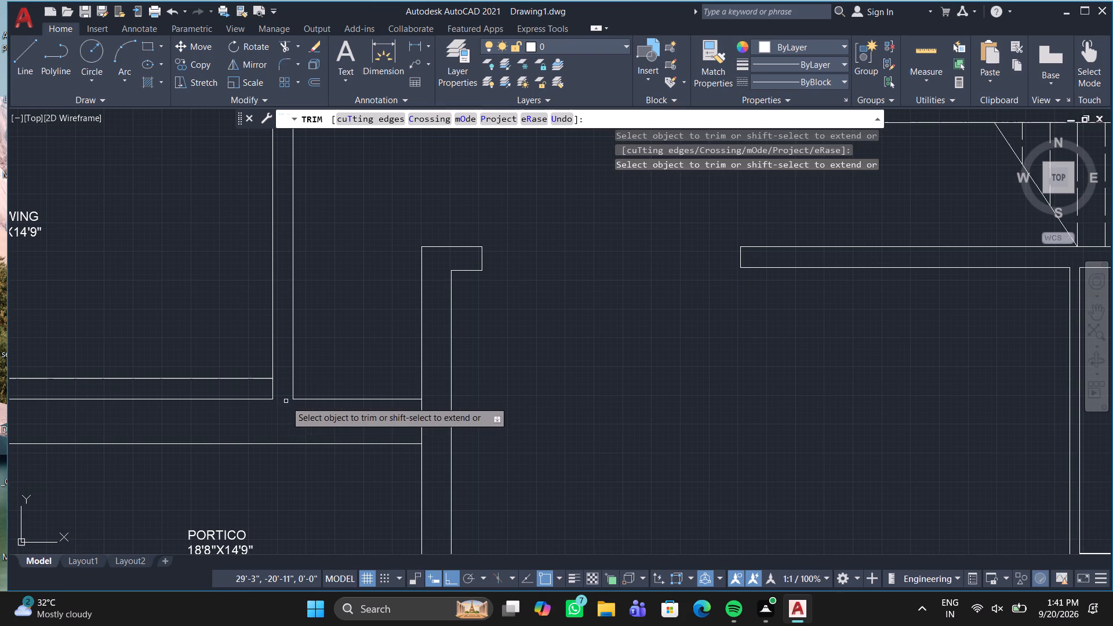
left_click_drag(422, 418, 416, 427)
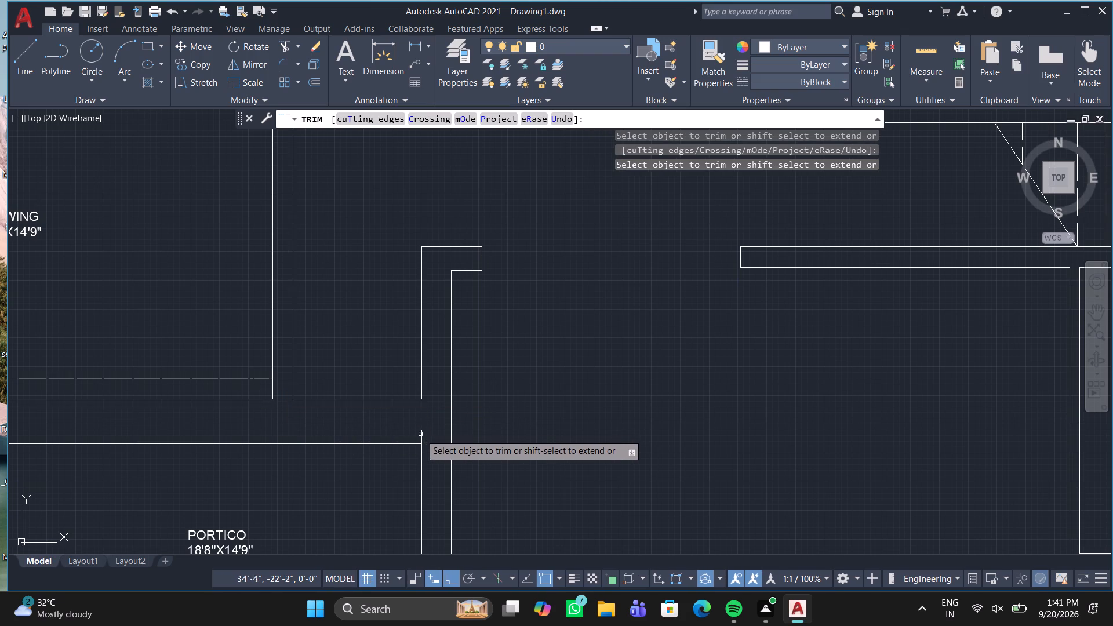
left_click(423, 435)
key("Escape")
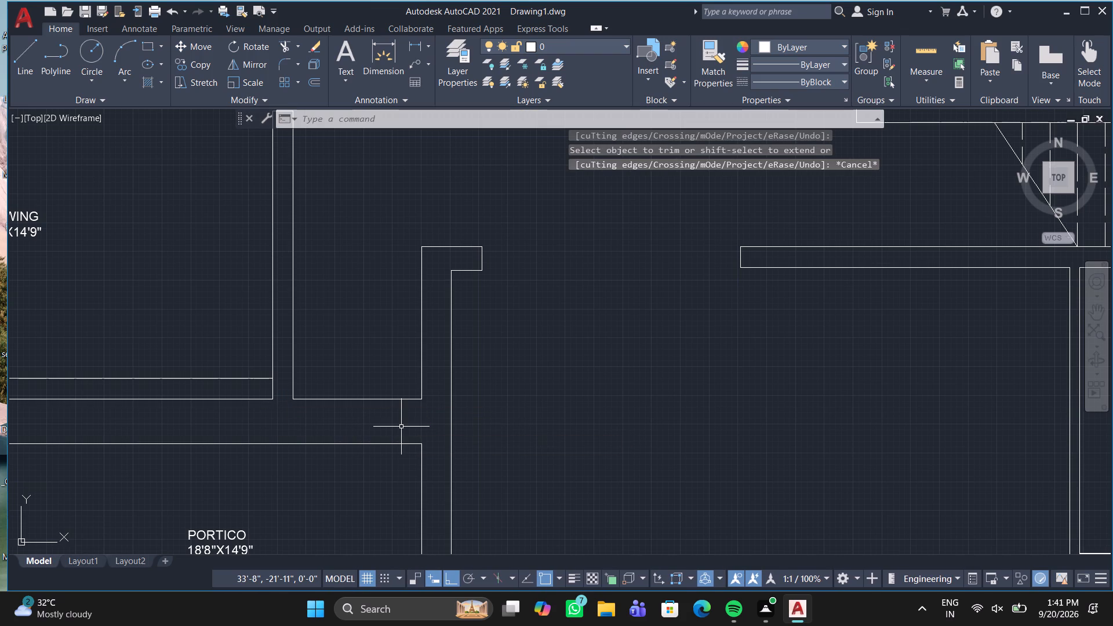
Trim the horizontal line crossing the base of the drawing room's outer wall, beside the window on the portico side.
scroll(395, 427, "down", 3)
scroll(157, 420, "up", 2)
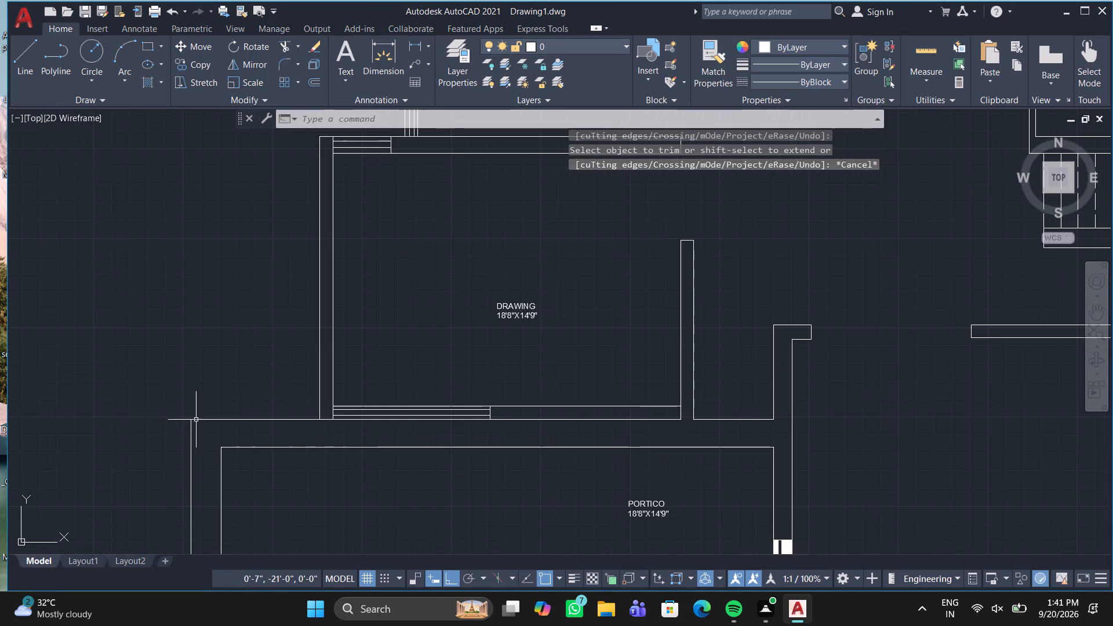
scroll(306, 420, "up", 3)
type("TR")
key("Return")
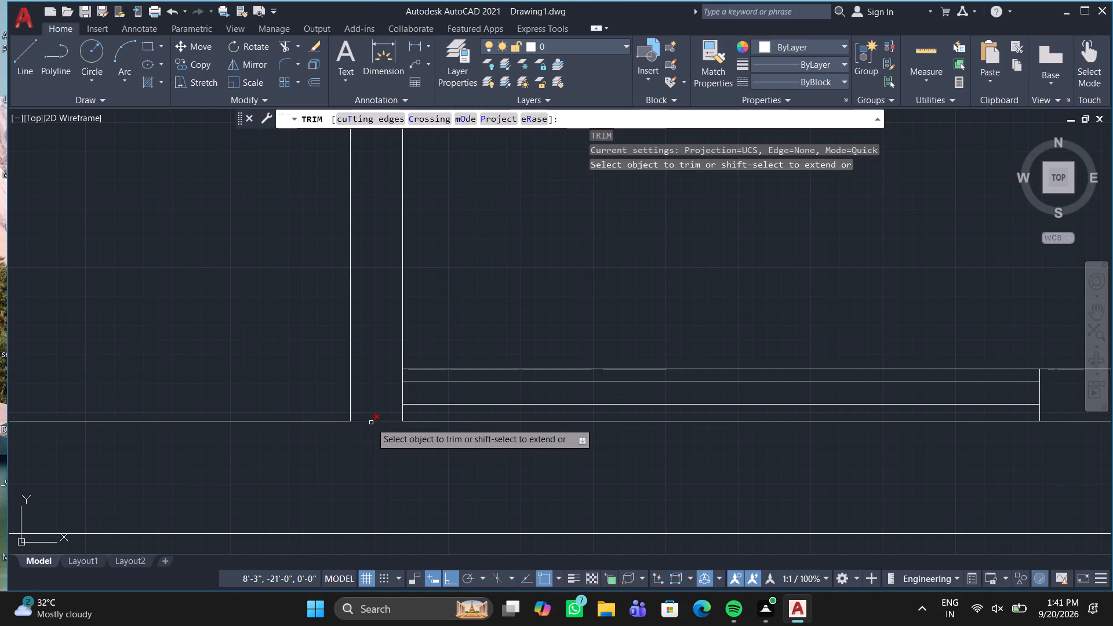
left_click(371, 423)
scroll(374, 419, "down", 3)
middle_click_drag(500, 268, 514, 360)
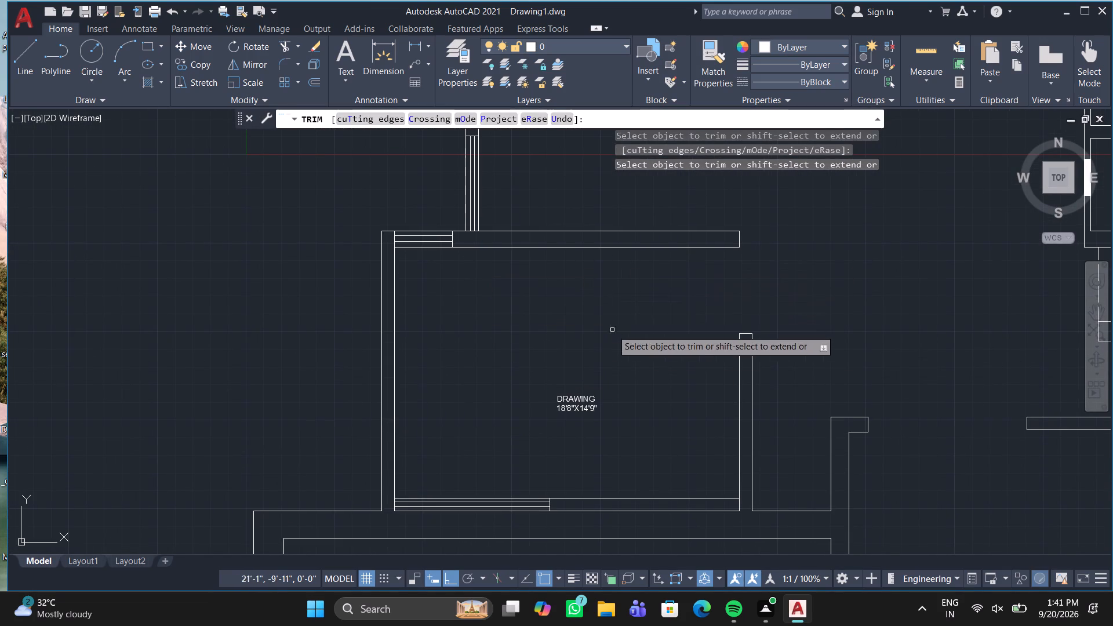
scroll(579, 367, "down", 2)
middle_click_drag(576, 358, 572, 155)
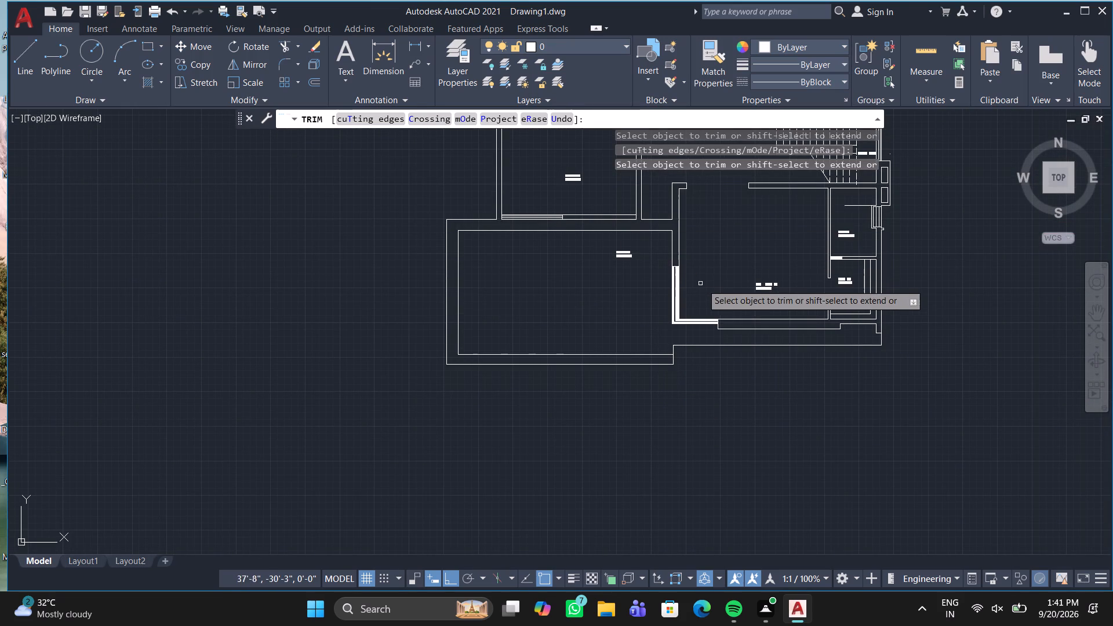
middle_click_drag(739, 273, 702, 595)
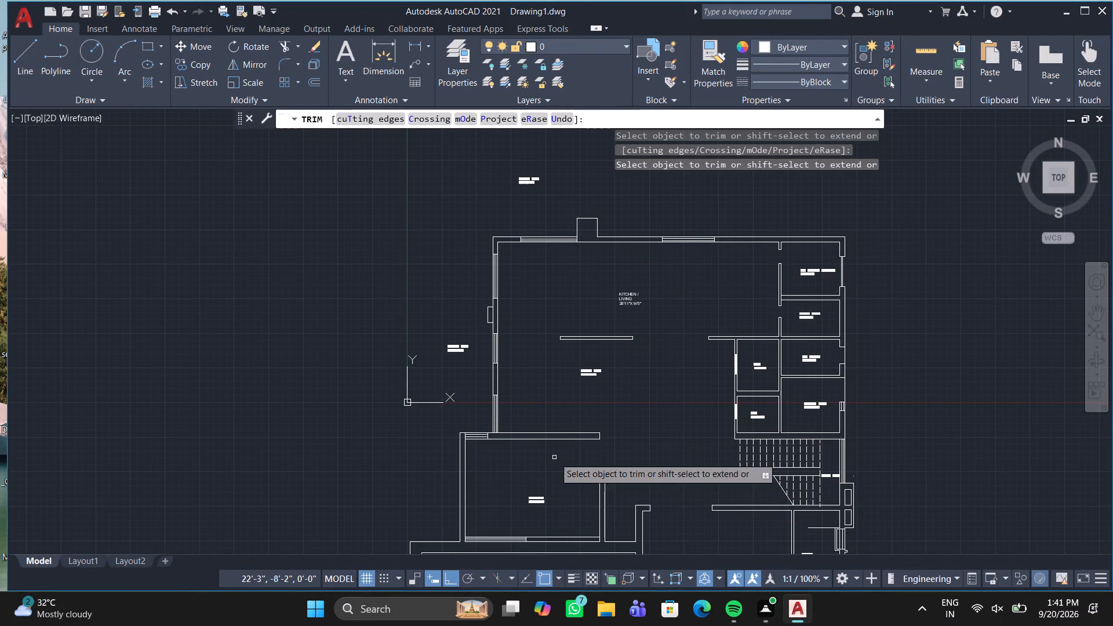
scroll(512, 475, "up", 2)
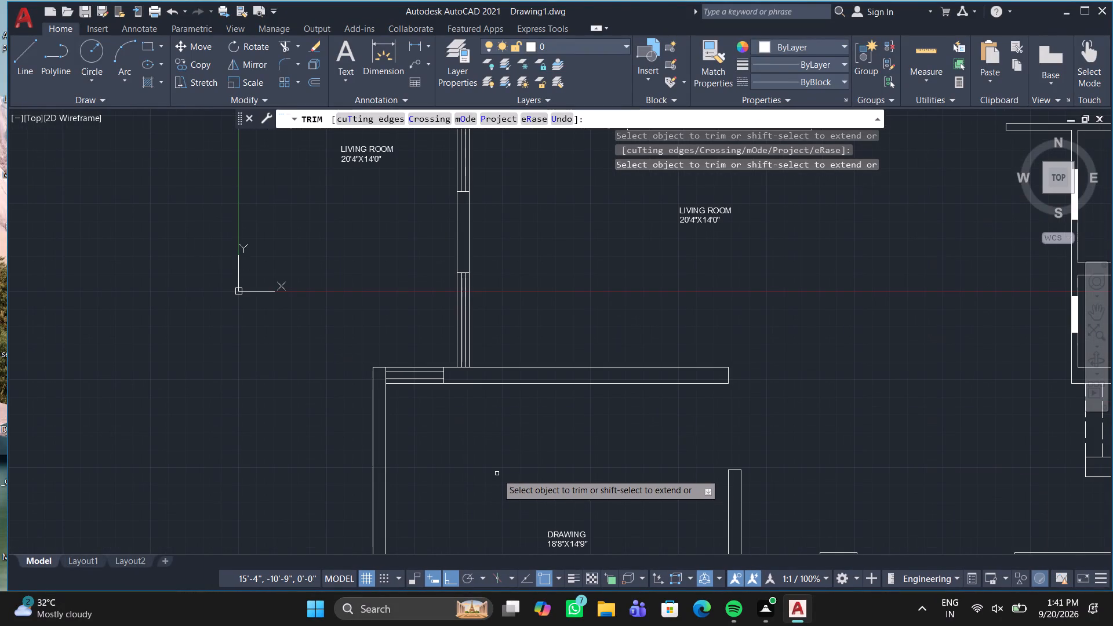
key("Escape")
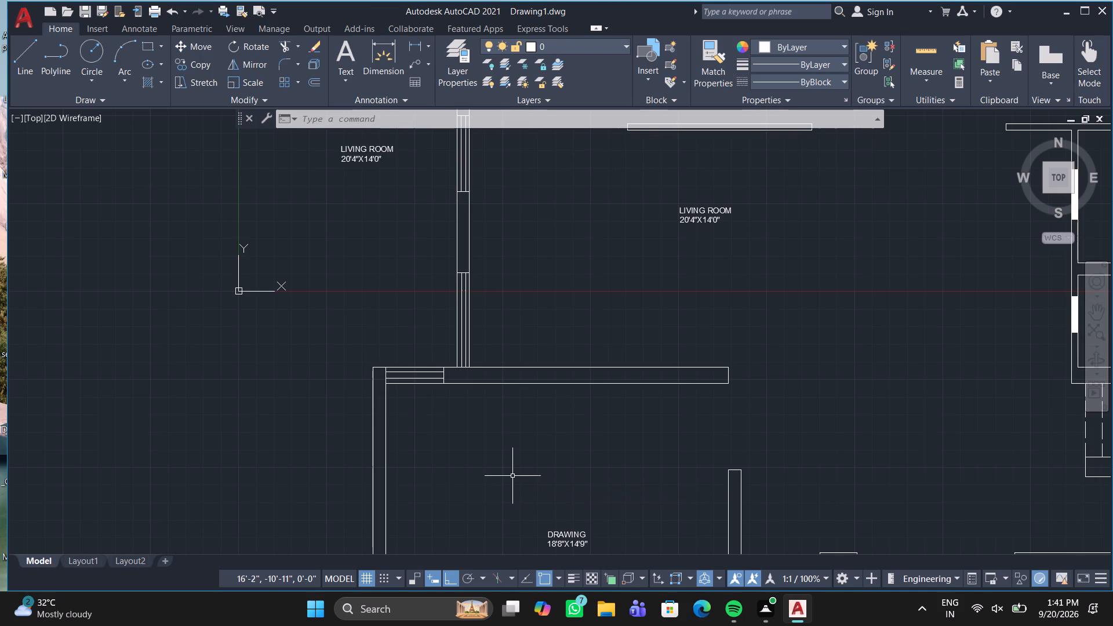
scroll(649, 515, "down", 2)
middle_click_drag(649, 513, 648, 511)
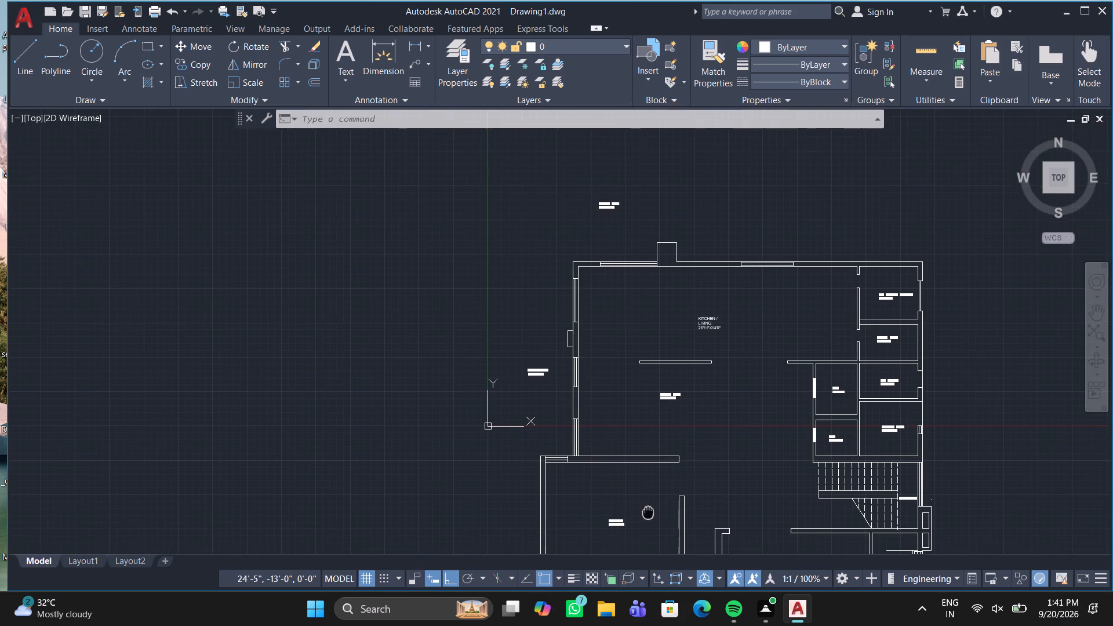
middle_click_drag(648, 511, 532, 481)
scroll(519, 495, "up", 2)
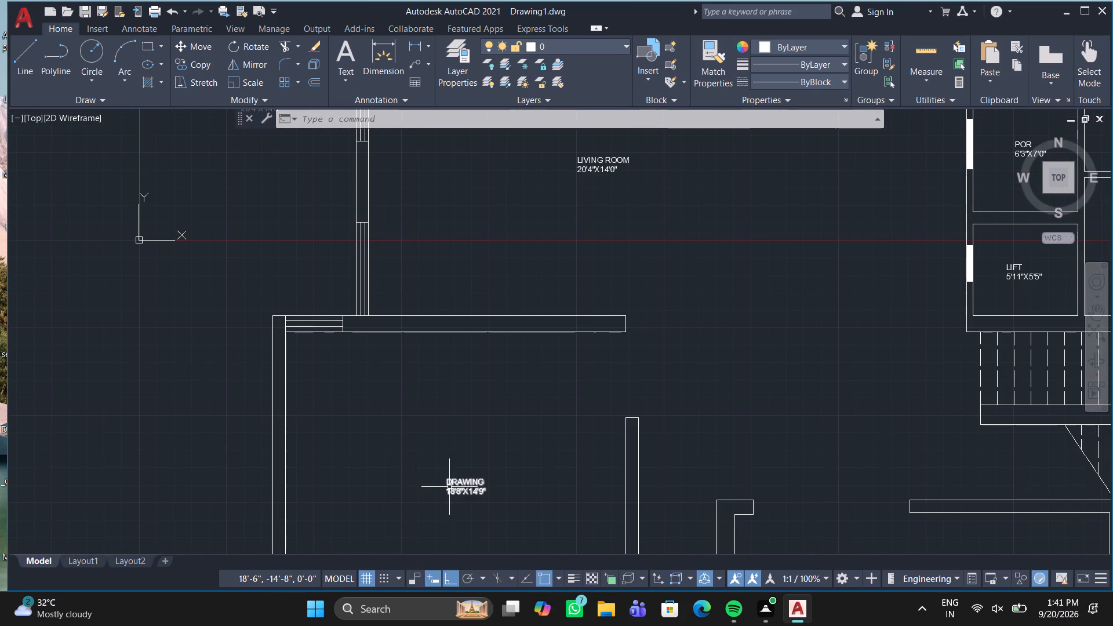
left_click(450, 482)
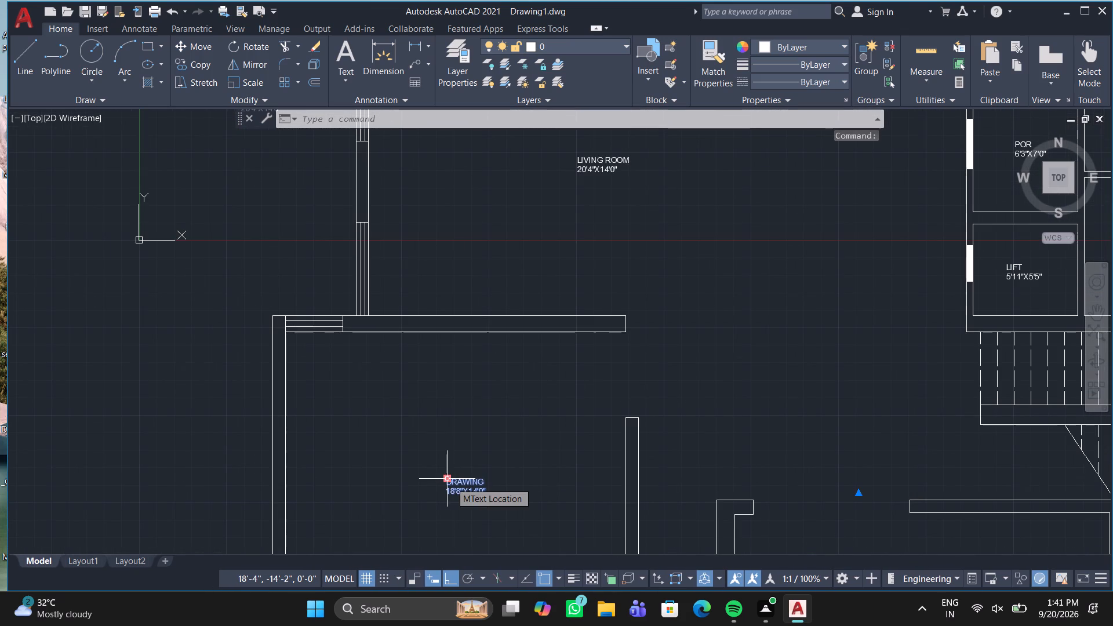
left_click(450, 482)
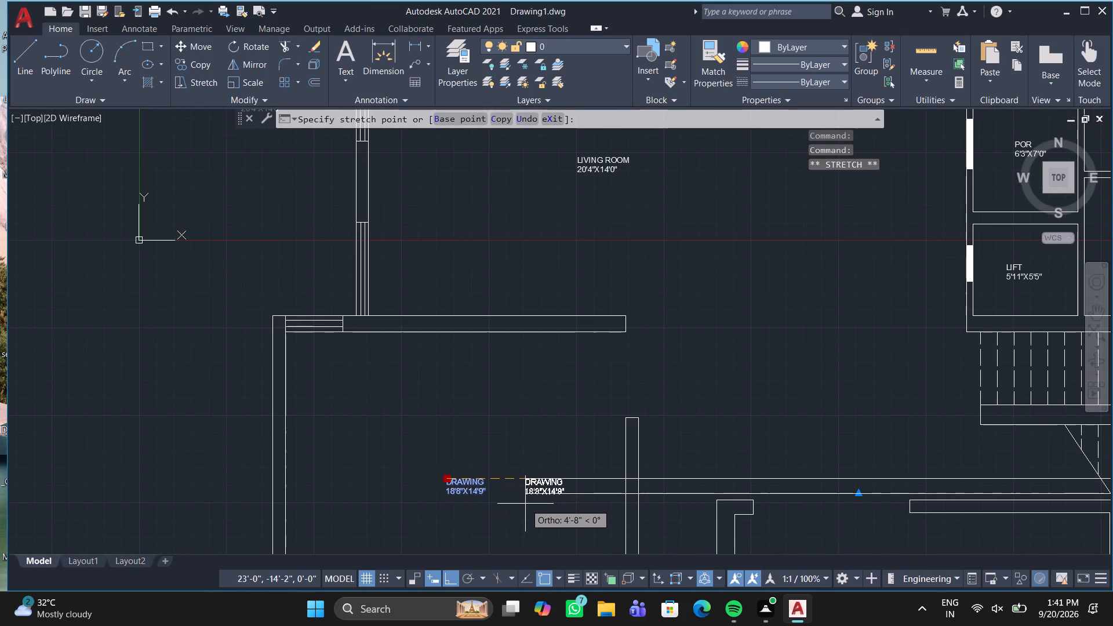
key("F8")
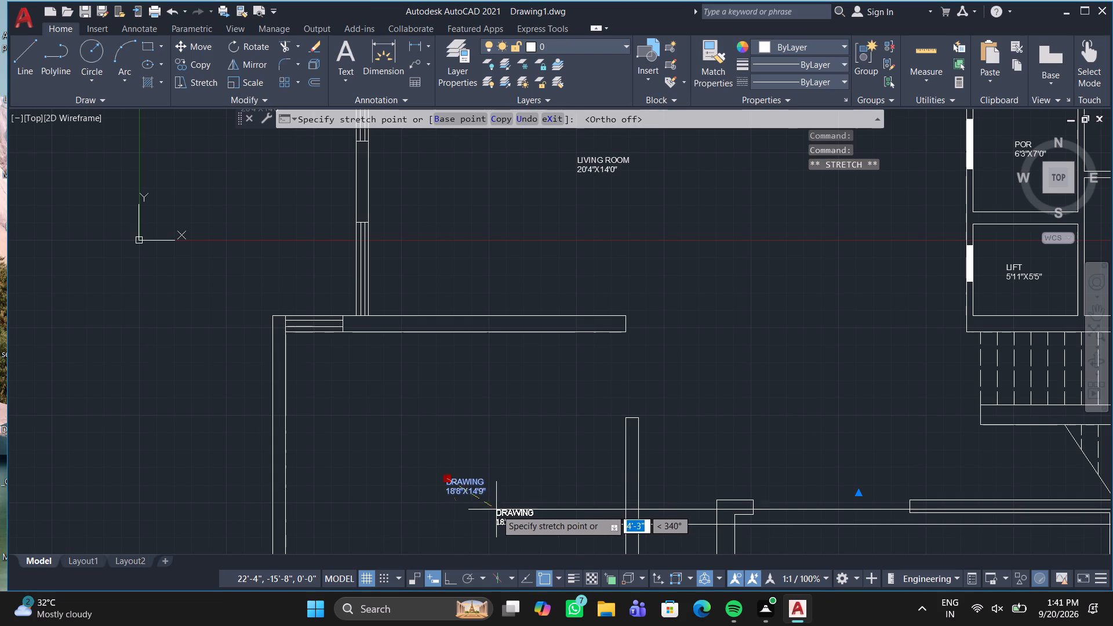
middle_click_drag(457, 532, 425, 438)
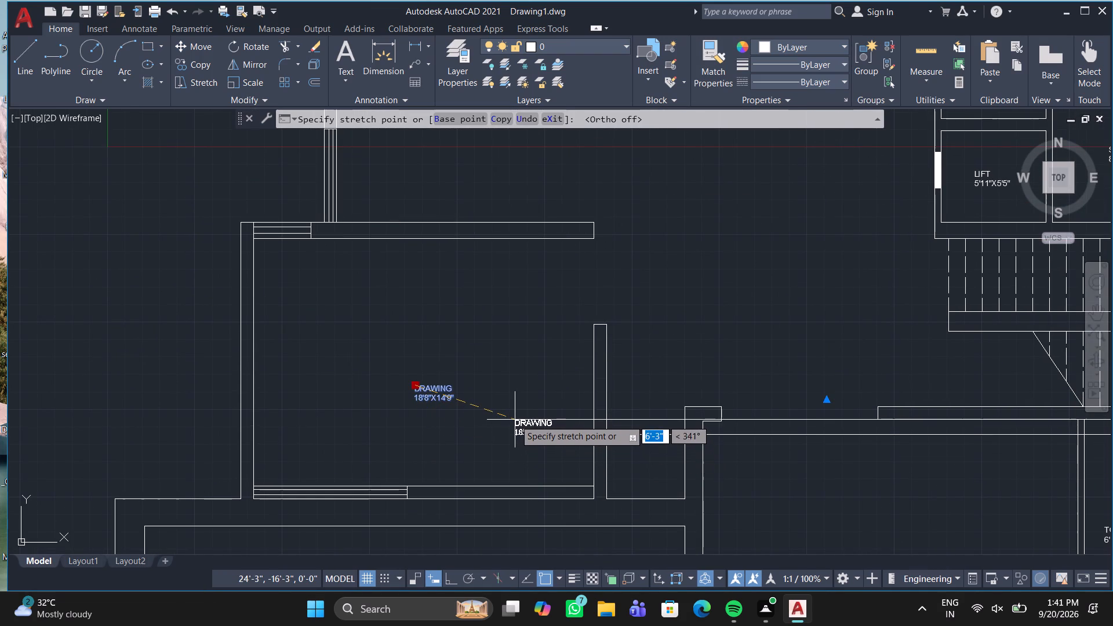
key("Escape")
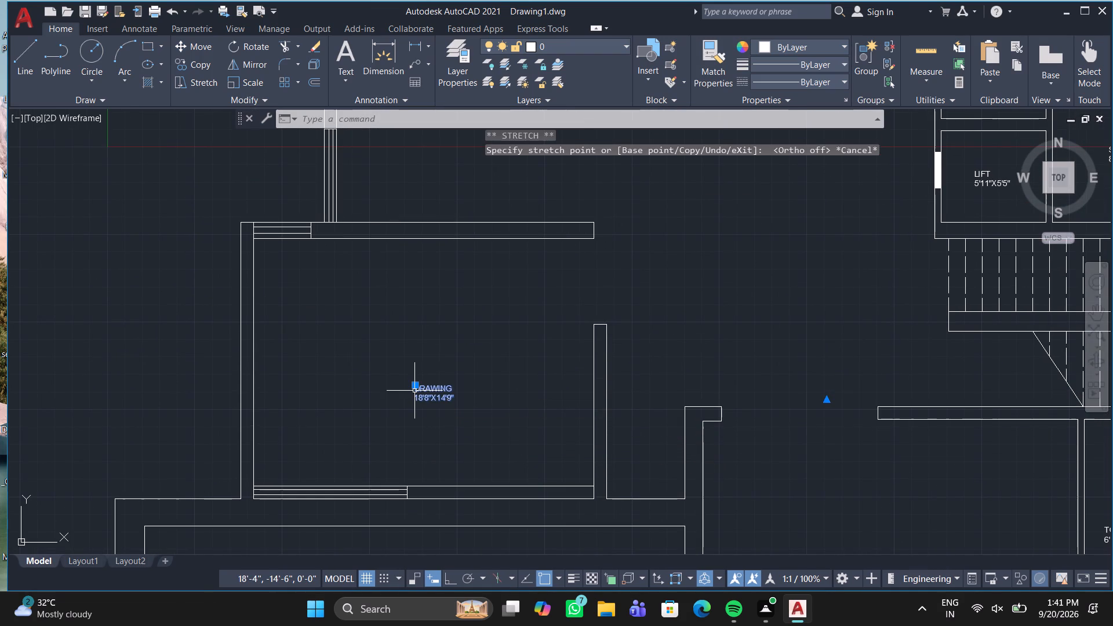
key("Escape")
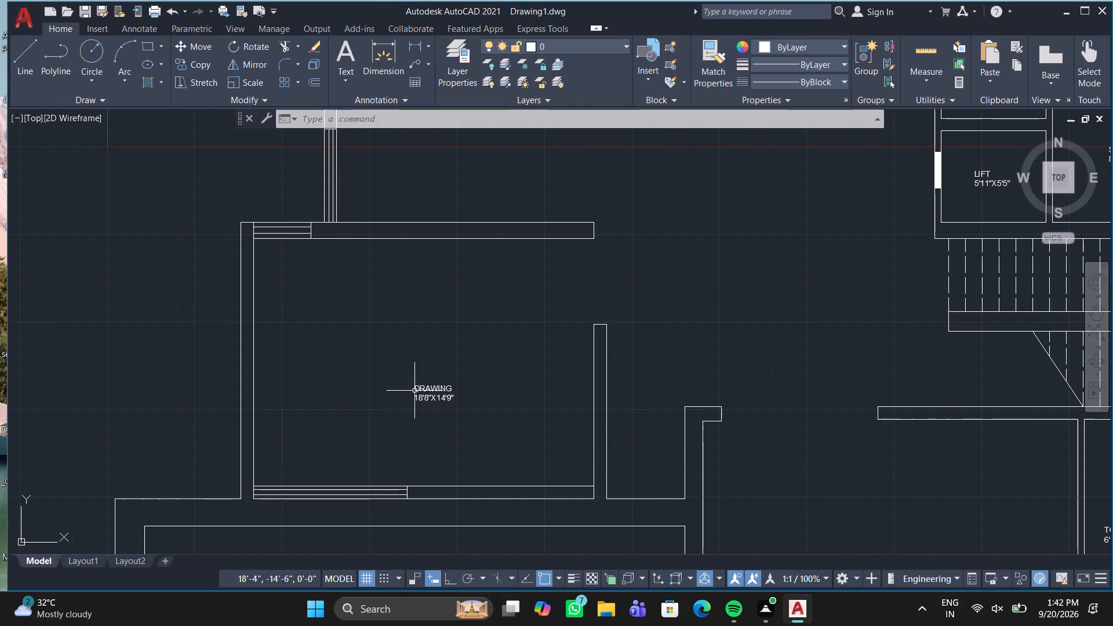
Insert the Door - Imperial block from the architectural tool palette into the drawing room, above the DRAWING label, and close the palette.
key("t")
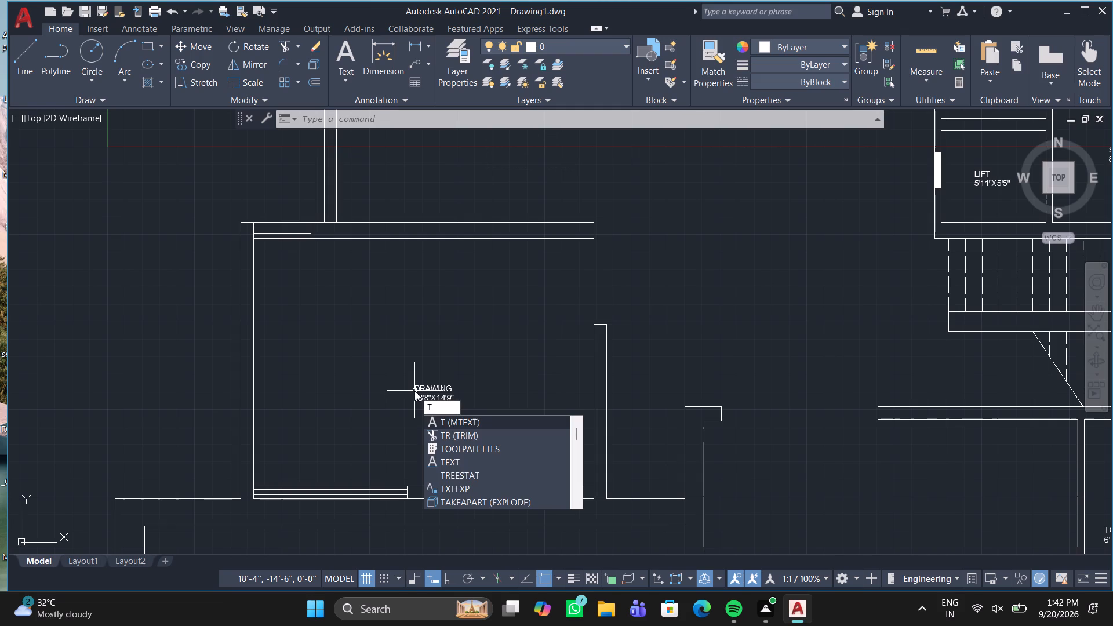
key("p")
key("Return")
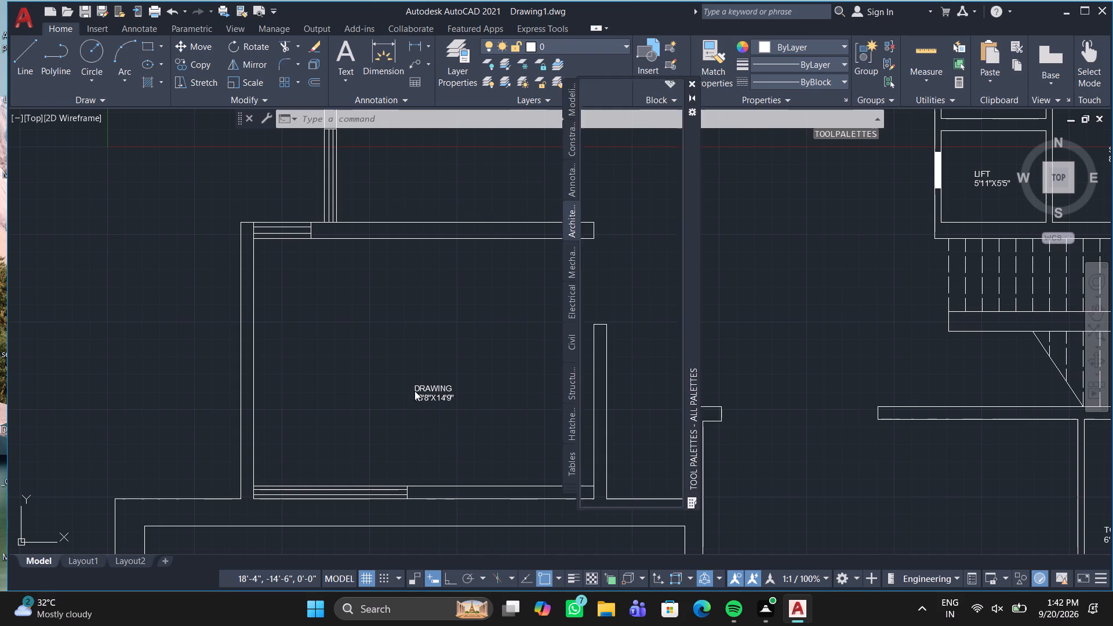
left_click_drag(627, 121, 609, 133)
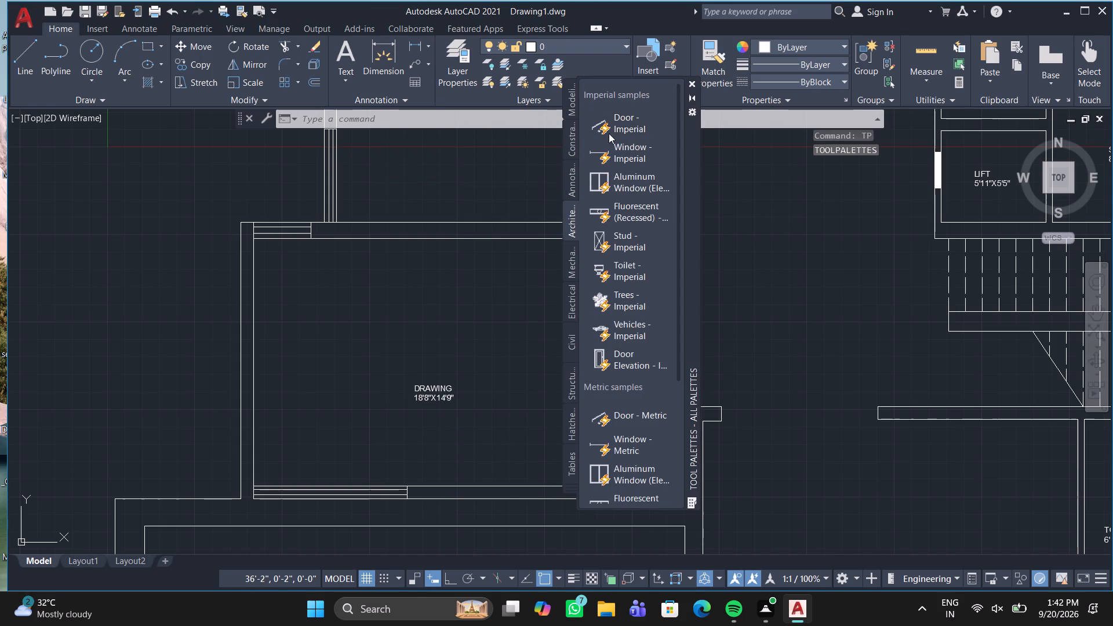
left_click_drag(609, 133, 475, 328)
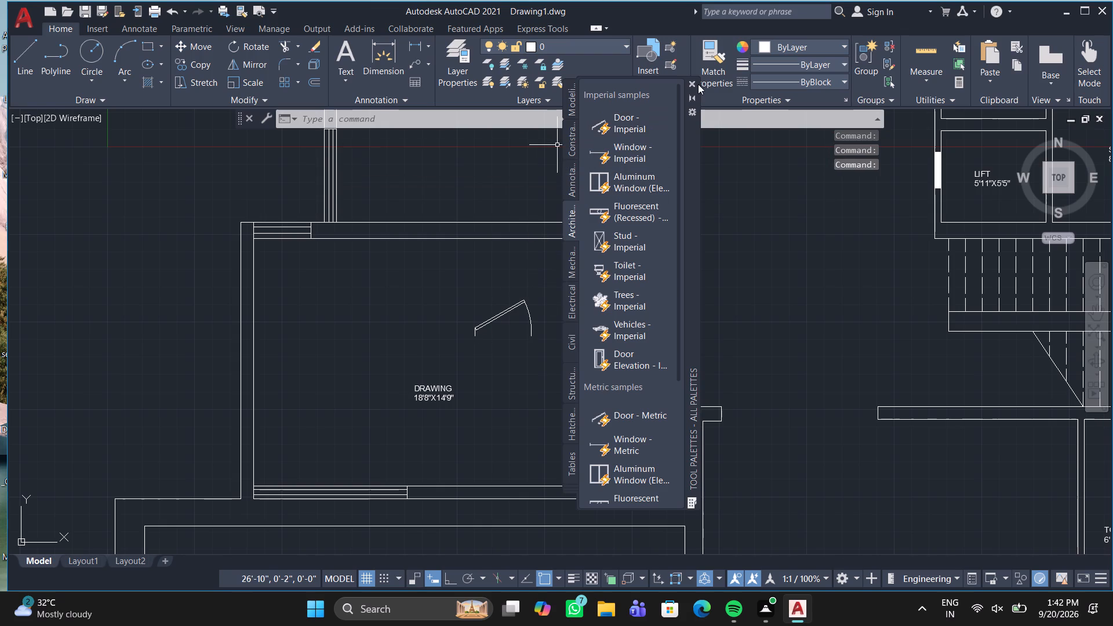
double_click(696, 82)
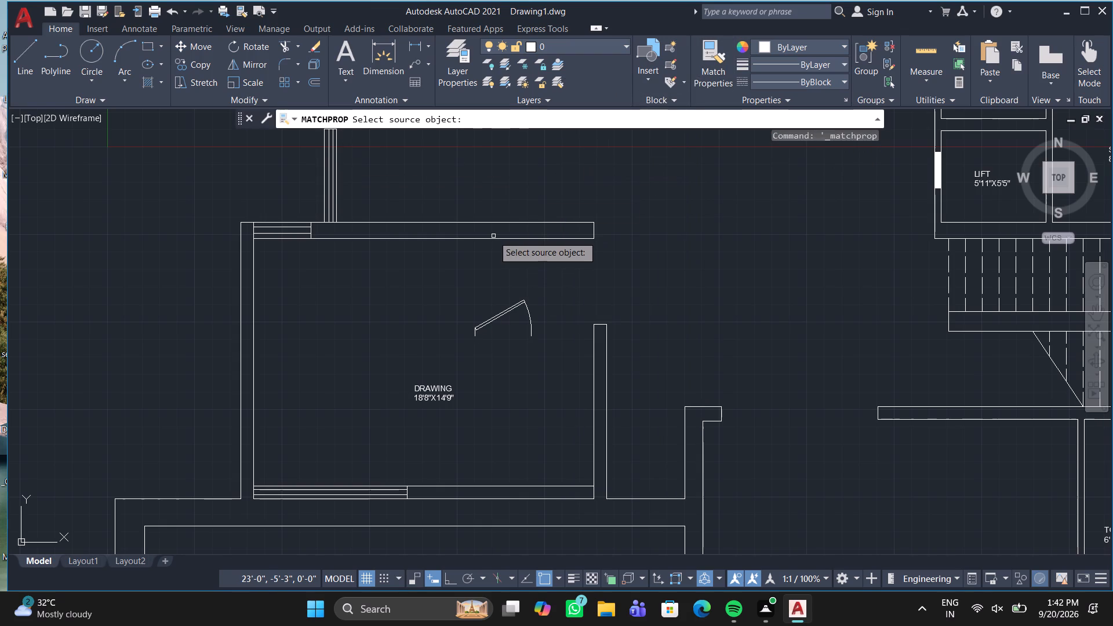
key("Escape")
Open DesignCenter and insert the Range-Oven - 30 in top block from Kitchens.dwg into the drawing room, beside the DRAWING label.
type("DC")
key("Return")
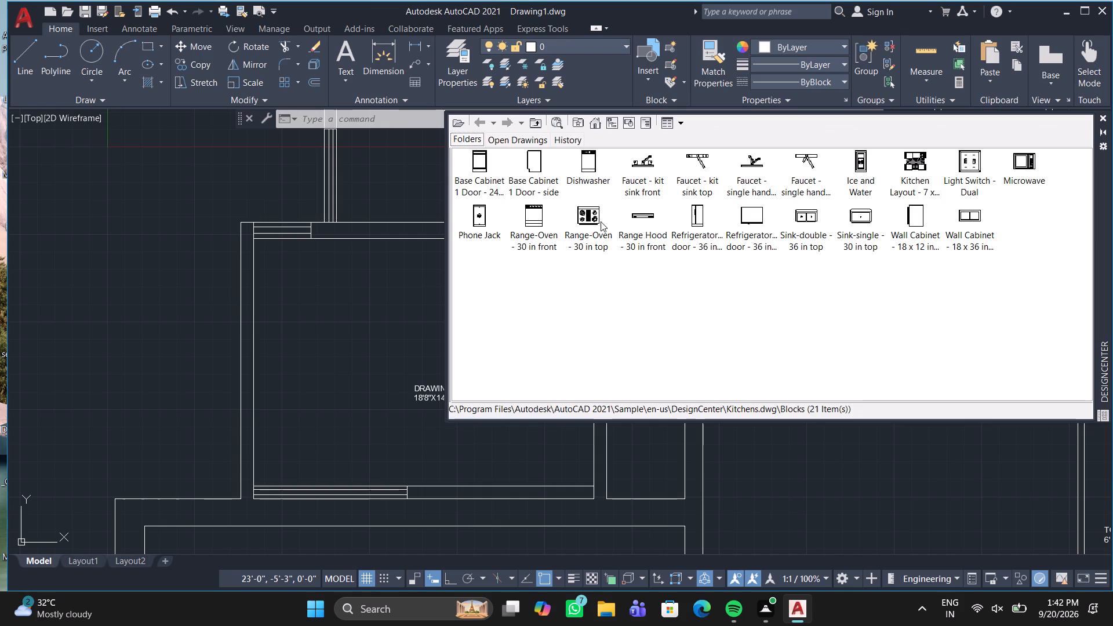
left_click_drag(583, 213, 336, 349)
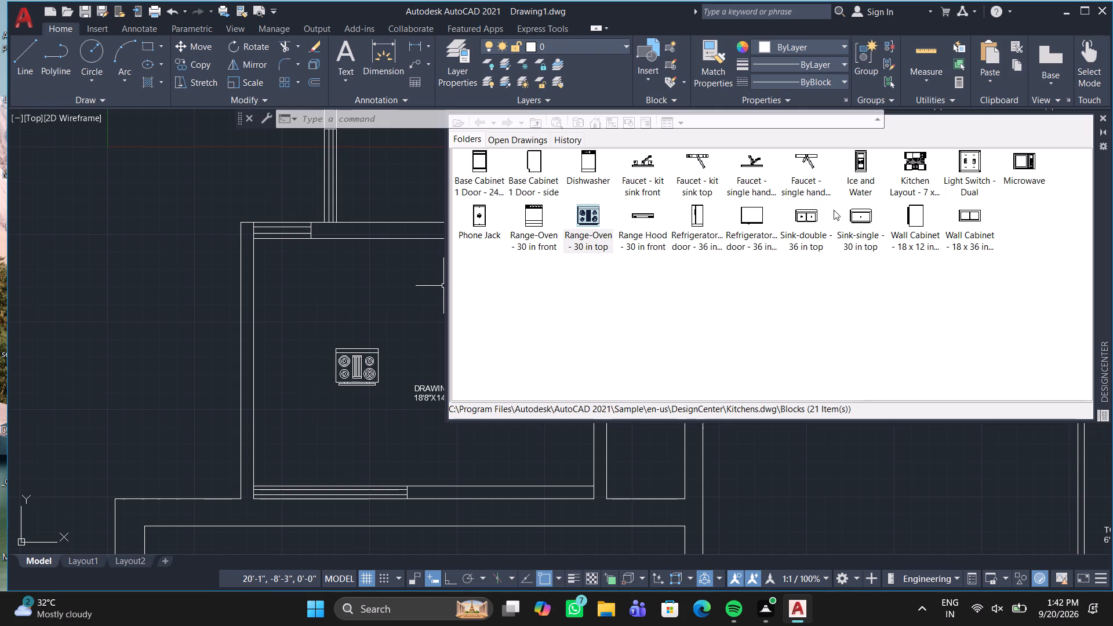
Insert the Sink-double - 36 in top block above the range in the drawing room and move it slightly further up, clear of the range.
left_click_drag(805, 216, 334, 319)
left_click_drag(333, 318, 338, 299)
left_click(338, 299)
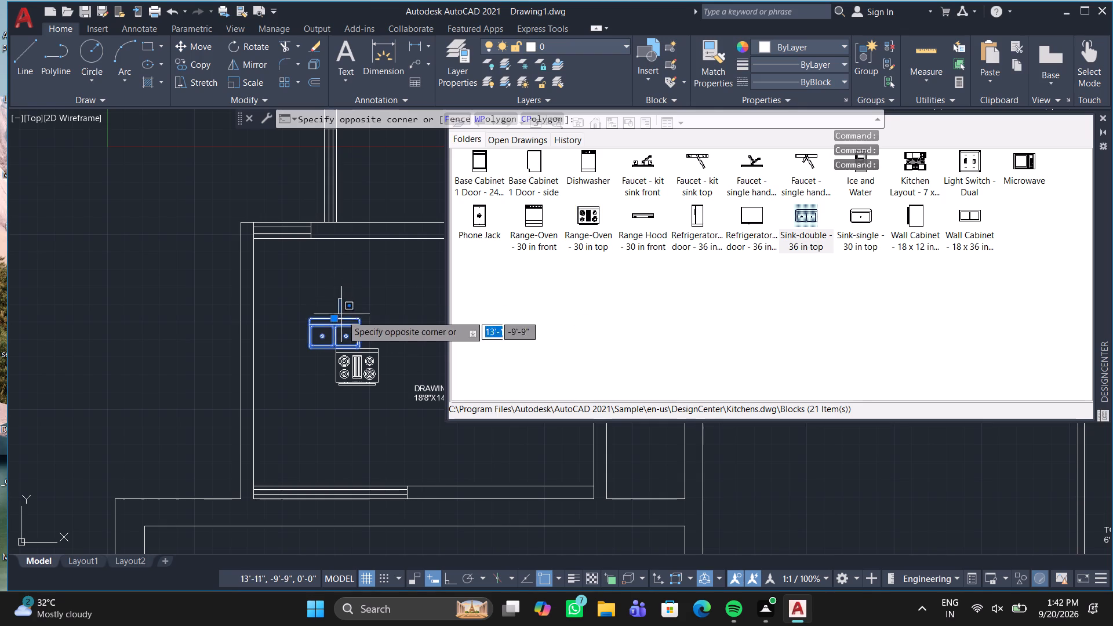
left_click(340, 297)
left_click(339, 323)
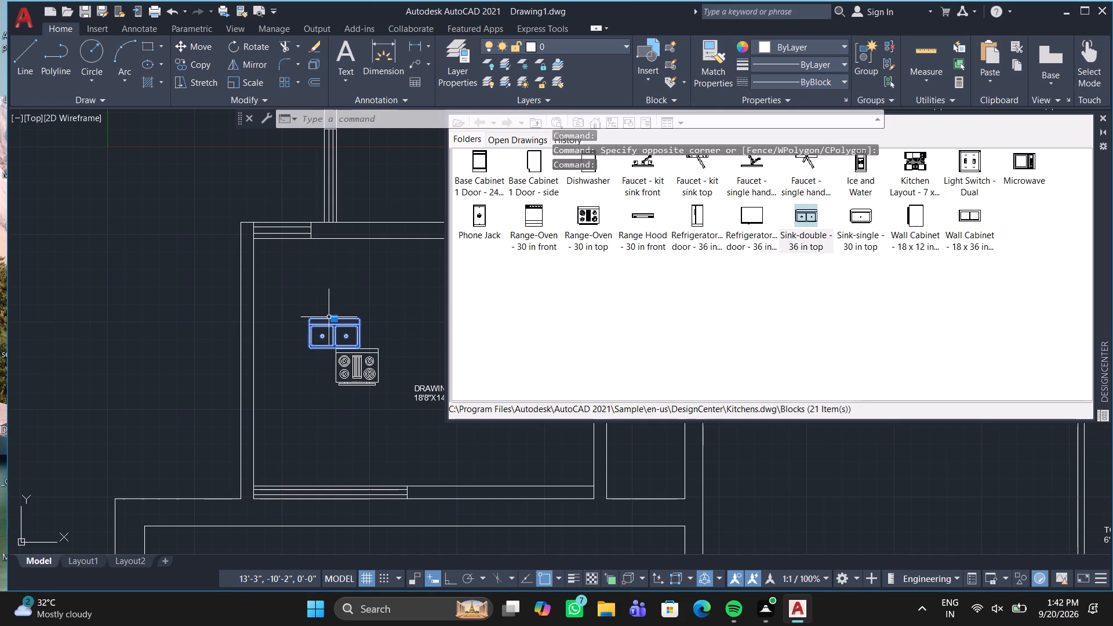
left_click(333, 315)
left_click(335, 282)
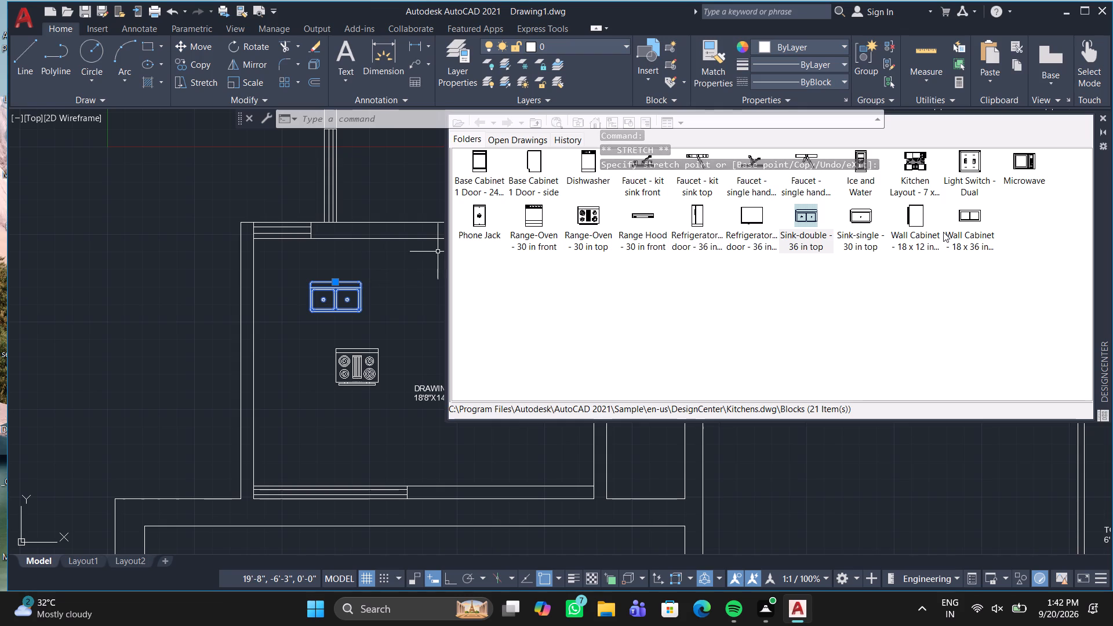
Browse to the blocks of Home - Space Planner.dwg and insert the Bed - Queen block outside the drawing room's outer wall.
left_click(512, 159)
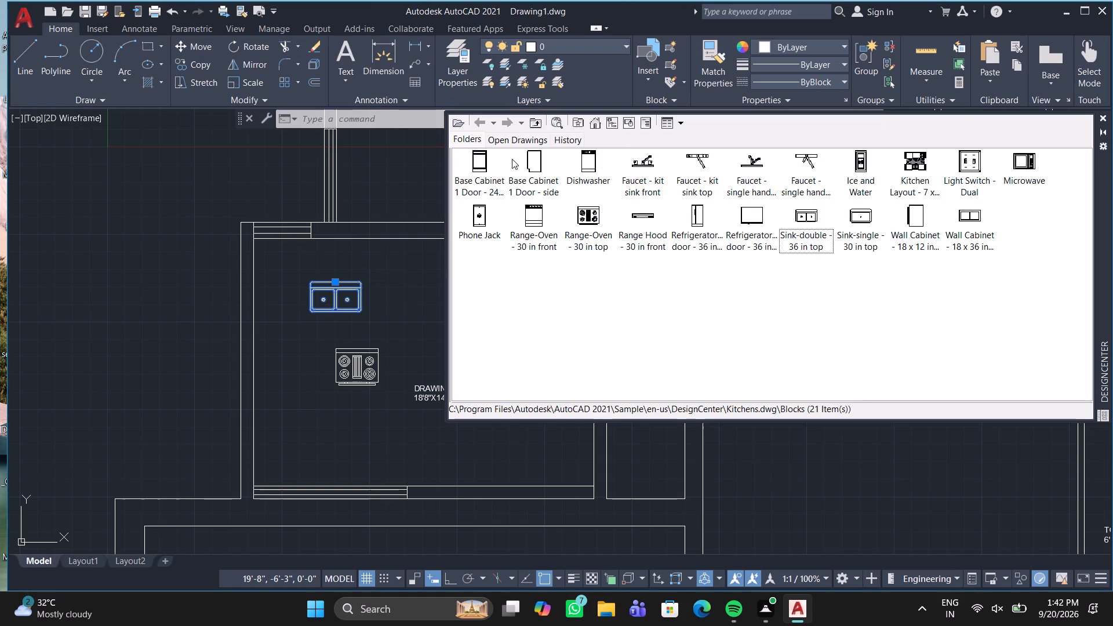
left_click(533, 119)
left_click(533, 119)
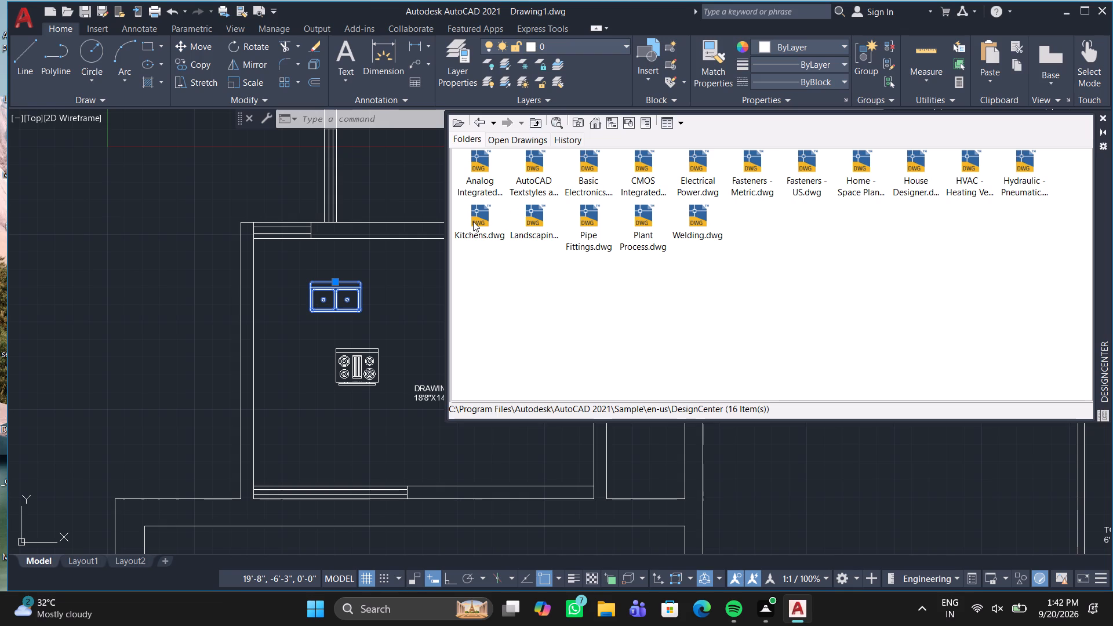
left_click(473, 221)
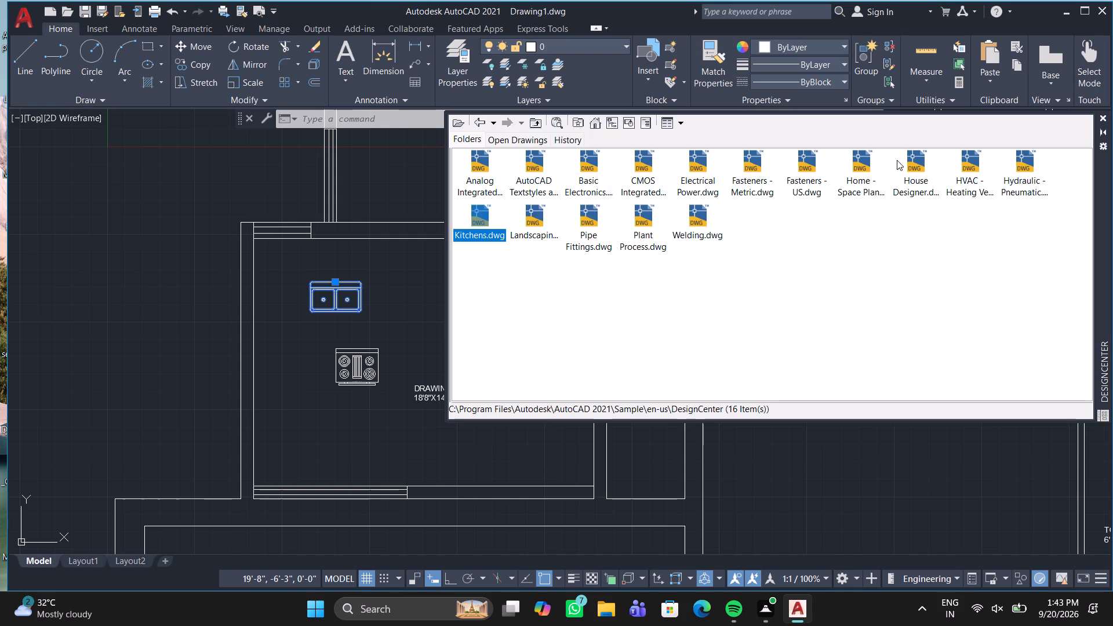
double_click(868, 162)
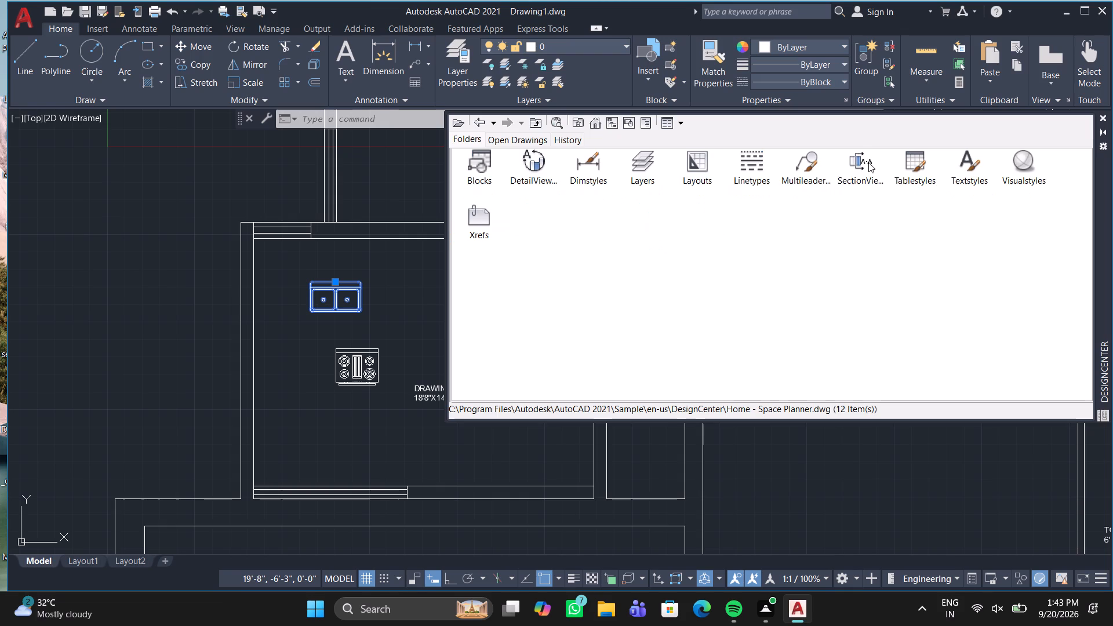
double_click(473, 170)
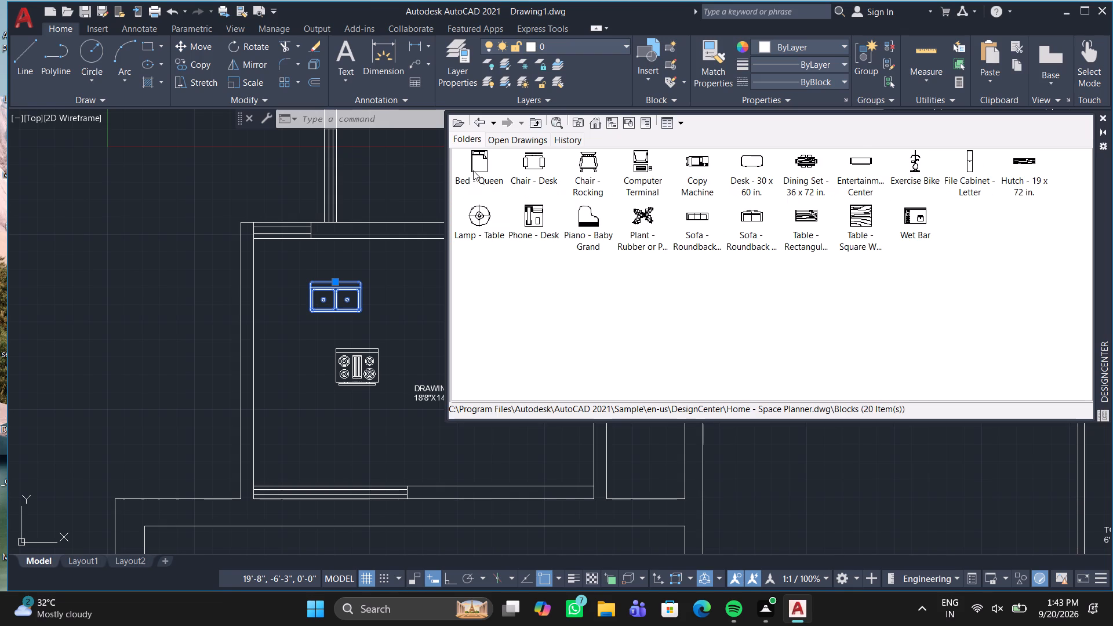
left_click_drag(481, 173, 84, 274)
left_click(84, 274)
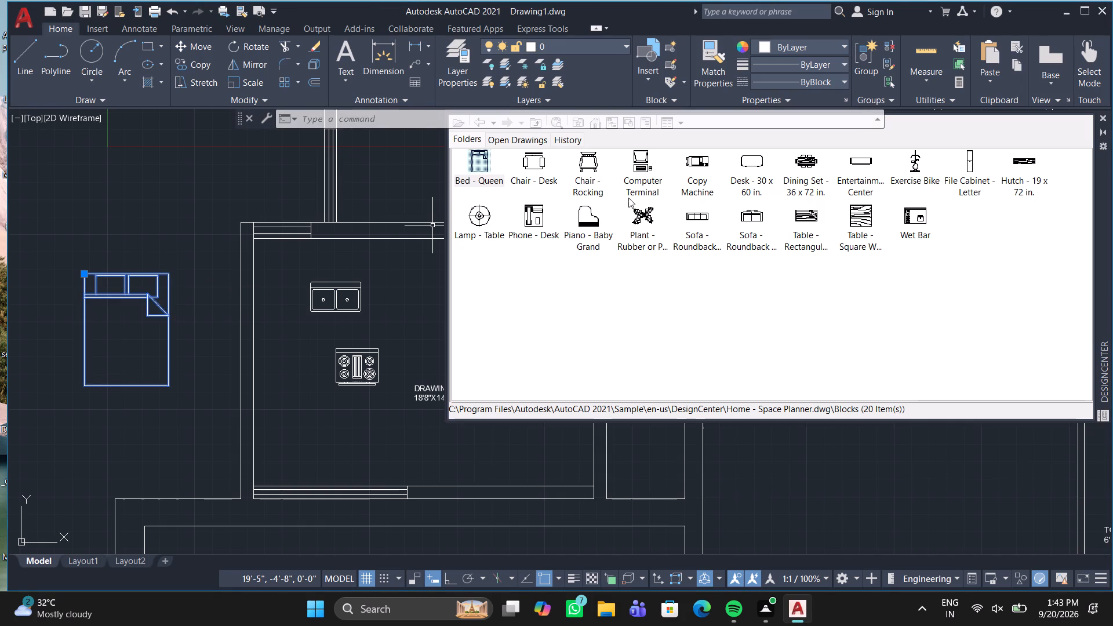
Insert the Sofa - Roundback 7 ft. block in the drawing room, below the range and near the lower wall's window.
left_click_drag(699, 216, 697, 217)
left_click_drag(697, 217, 368, 420)
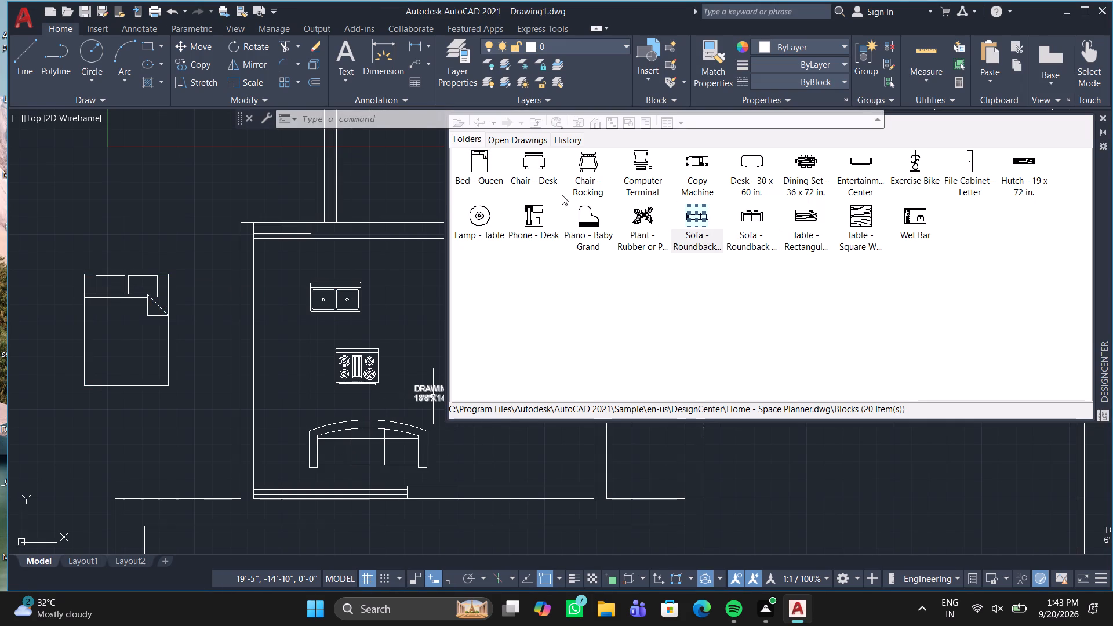
Insert the Chair - Rocking and Lamp - Table blocks in the drawing room, on either side of the range.
left_click_drag(590, 163, 305, 333)
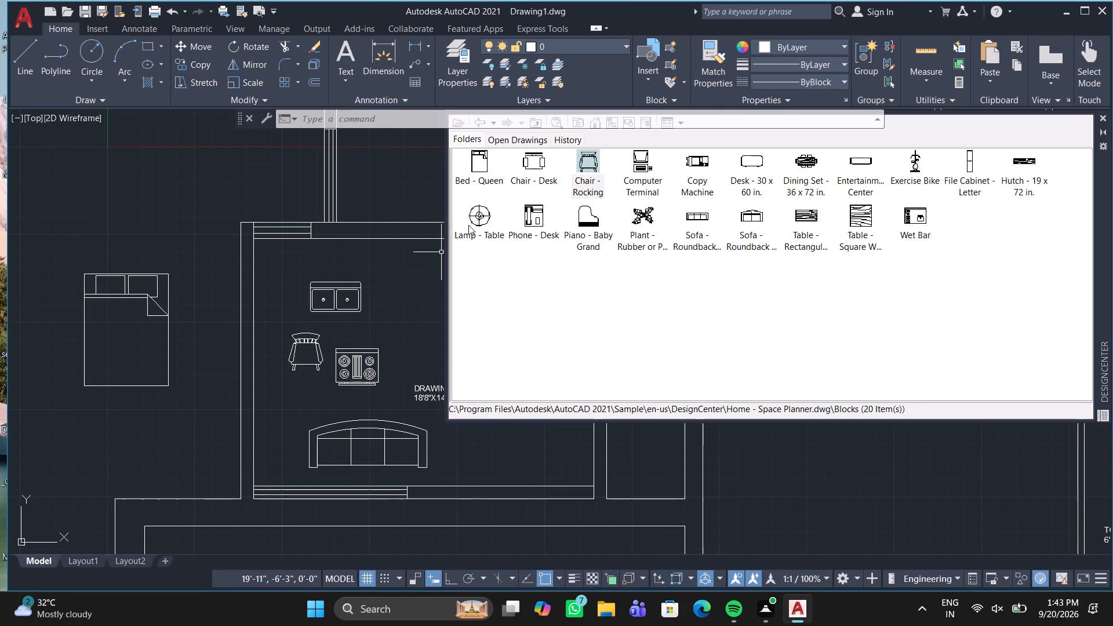
left_click_drag(486, 209, 400, 325)
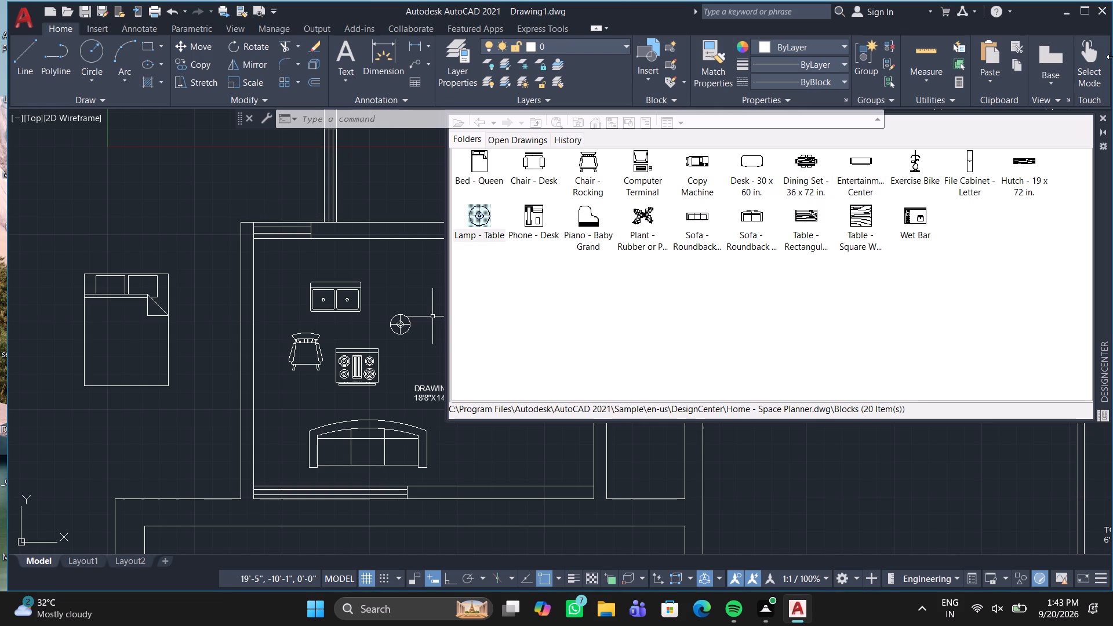
Insert the Dining Set - 36 x 72 in. block outside the house, just below the bed block.
left_click_drag(805, 158, 63, 421)
left_click(63, 421)
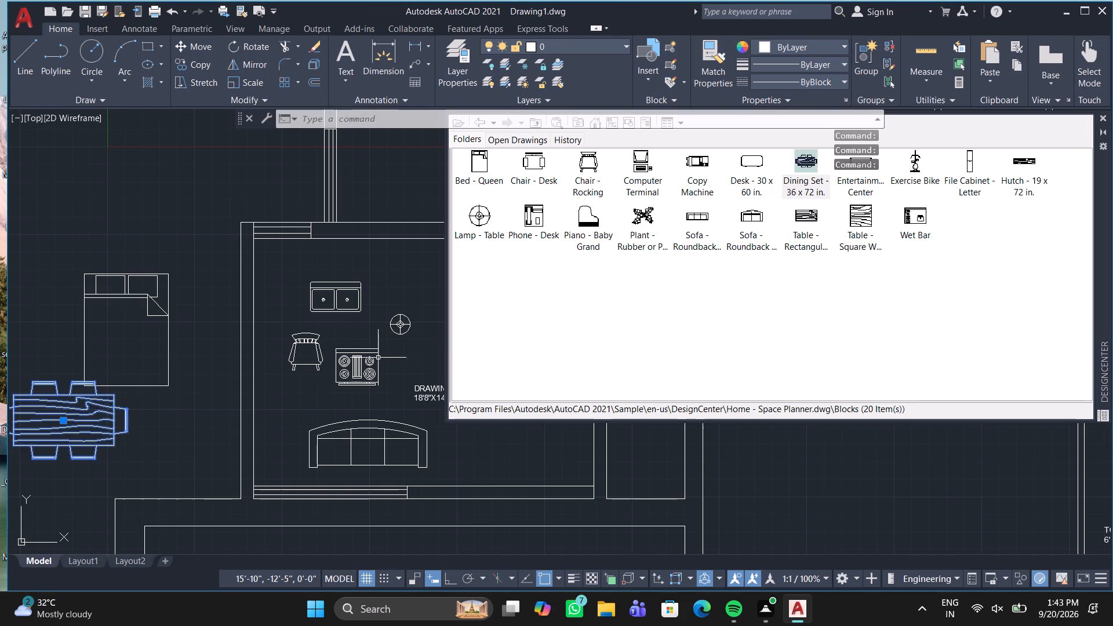
scroll(790, 332, "down", 1)
scroll(825, 250, "up", 2)
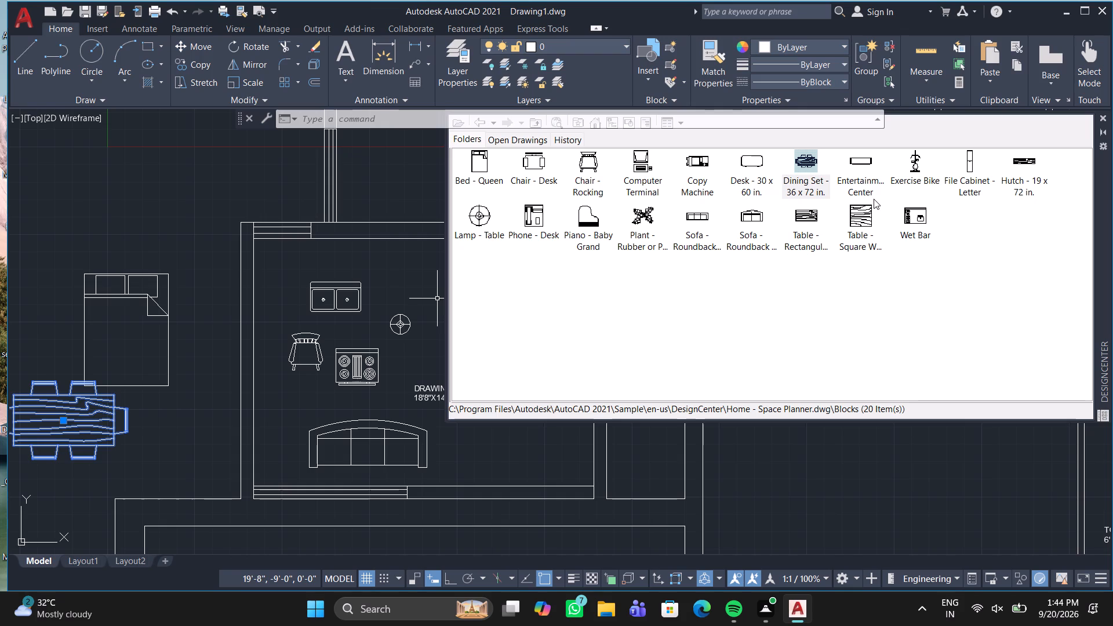
Insert the Entertainment Center block into the upper part of bedroom 1.
left_click_drag(864, 155, 875, 175)
left_click_drag(875, 175, 883, 498)
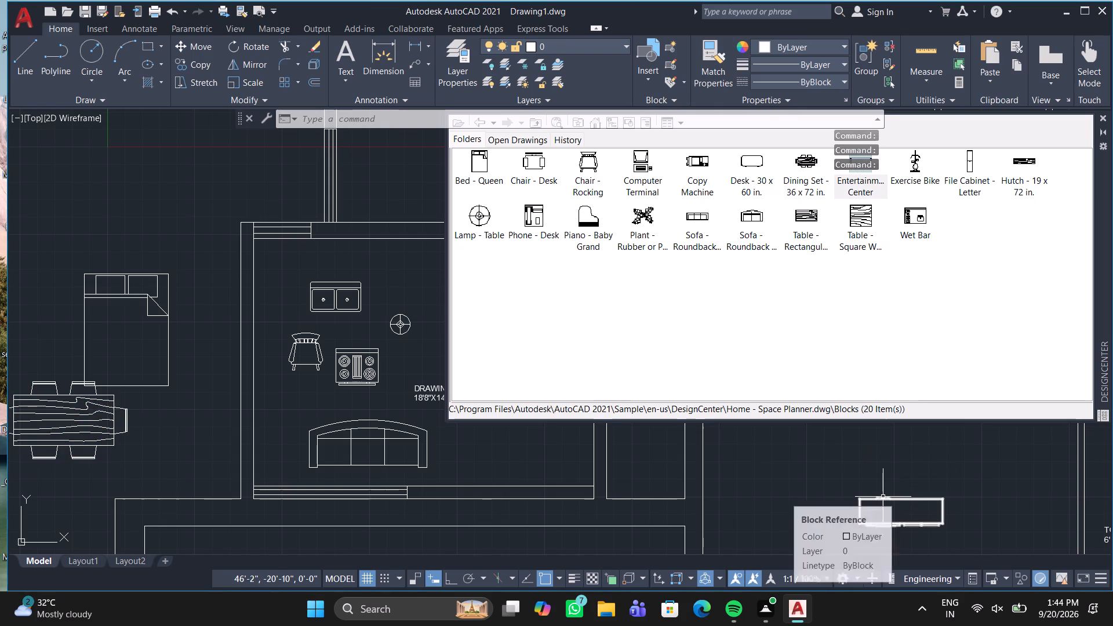
key("x")
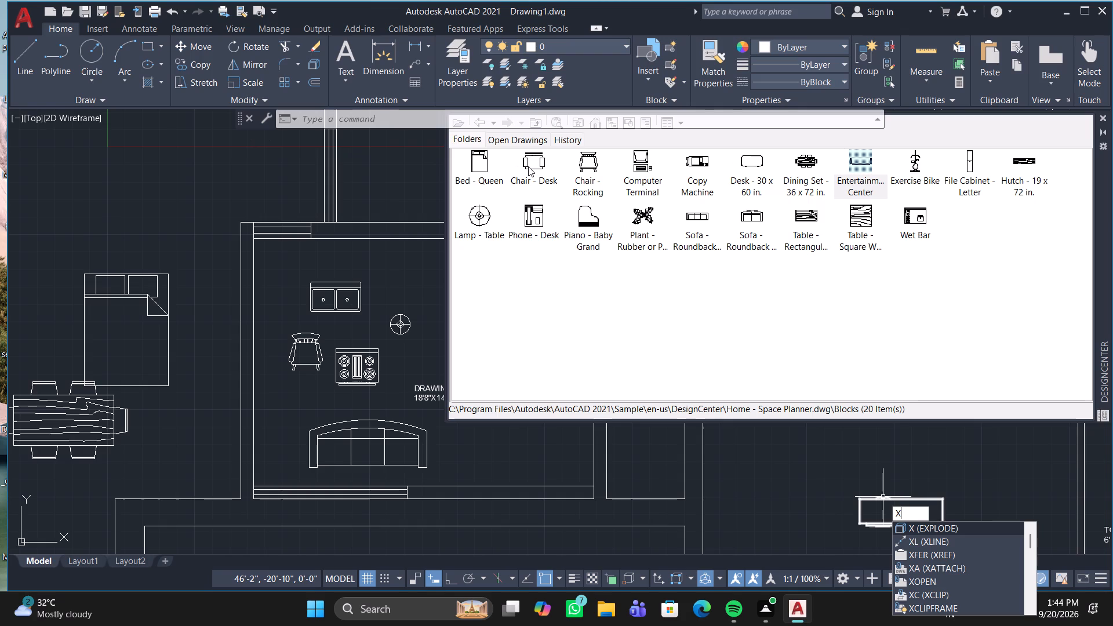
Insert the Toilet - top block from House Designer.dwg into bedroom 1 beside the entertainment center, and close DesignCenter.
left_click(499, 164)
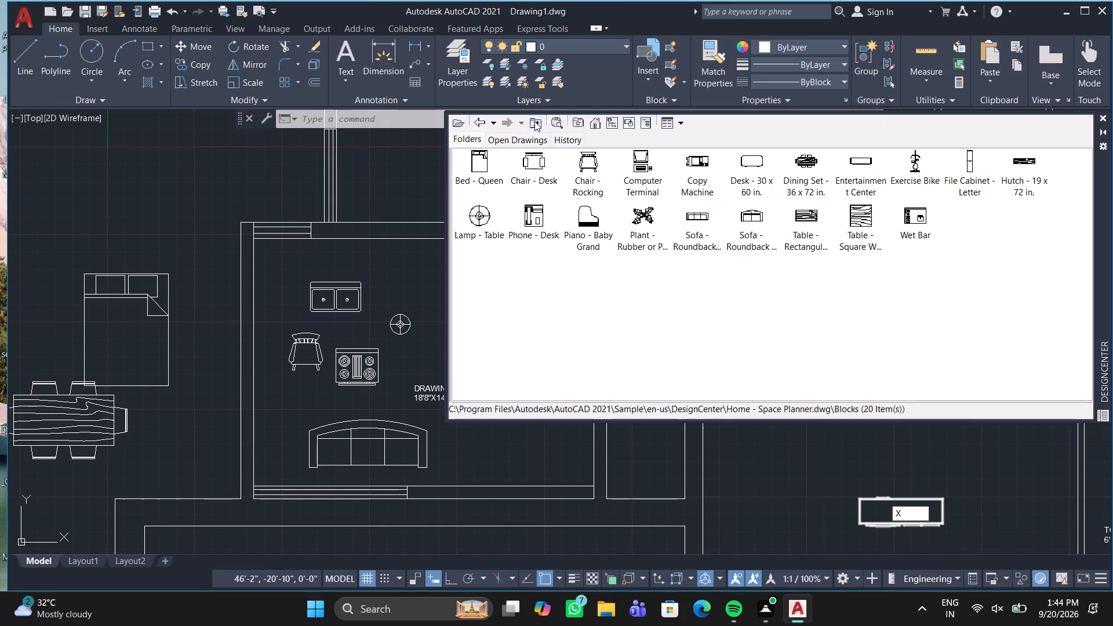
left_click(534, 121)
left_click(534, 121)
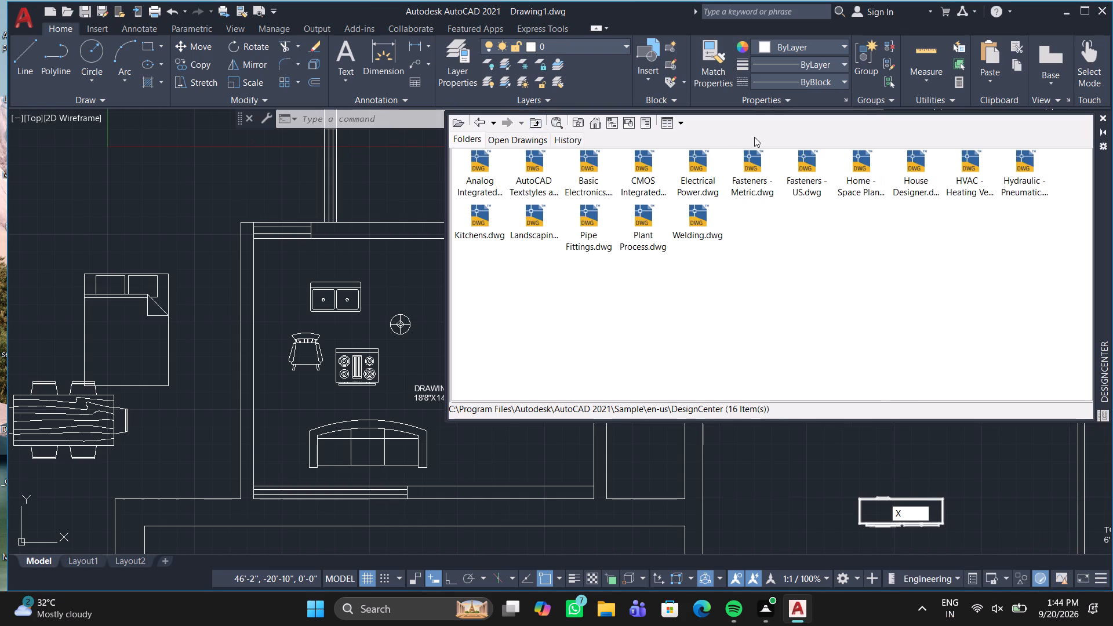
double_click(909, 161)
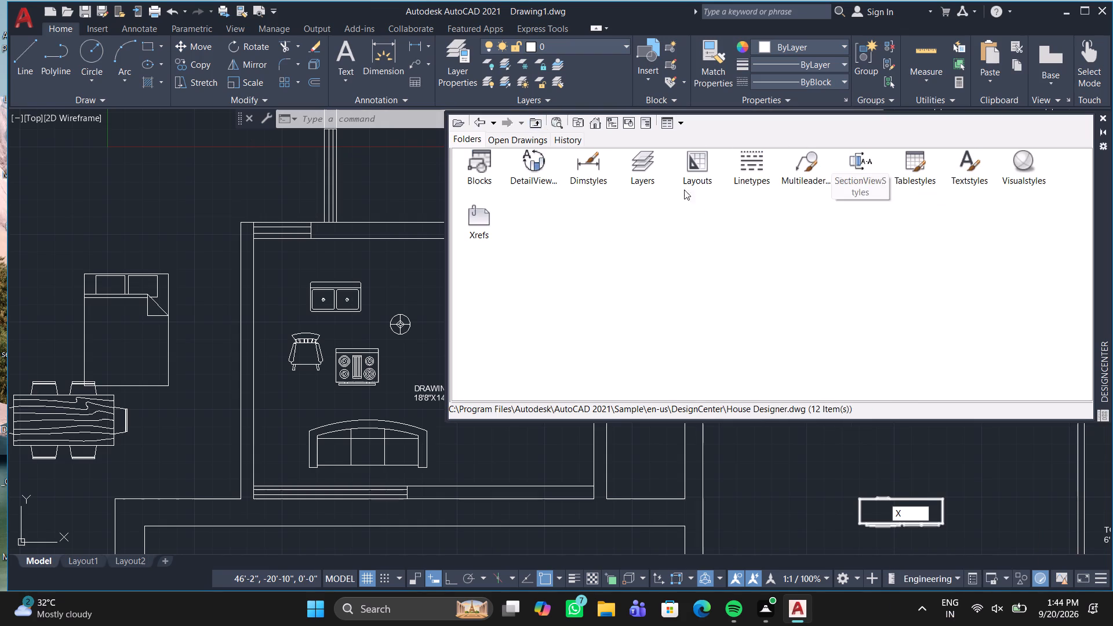
double_click(487, 166)
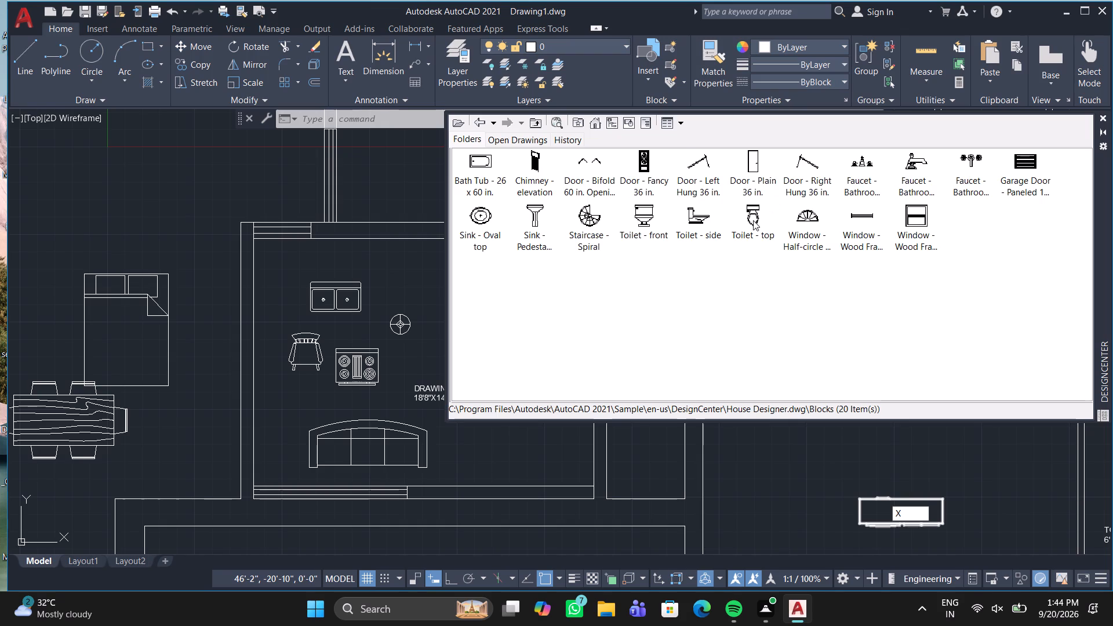
left_click_drag(752, 220, 781, 478)
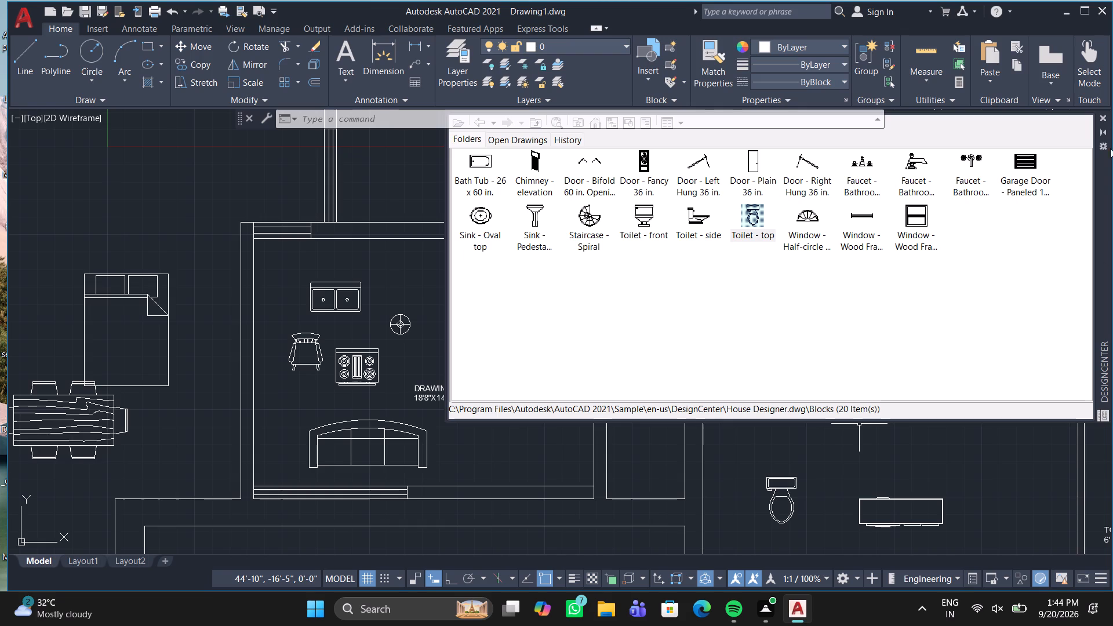
left_click(1102, 118)
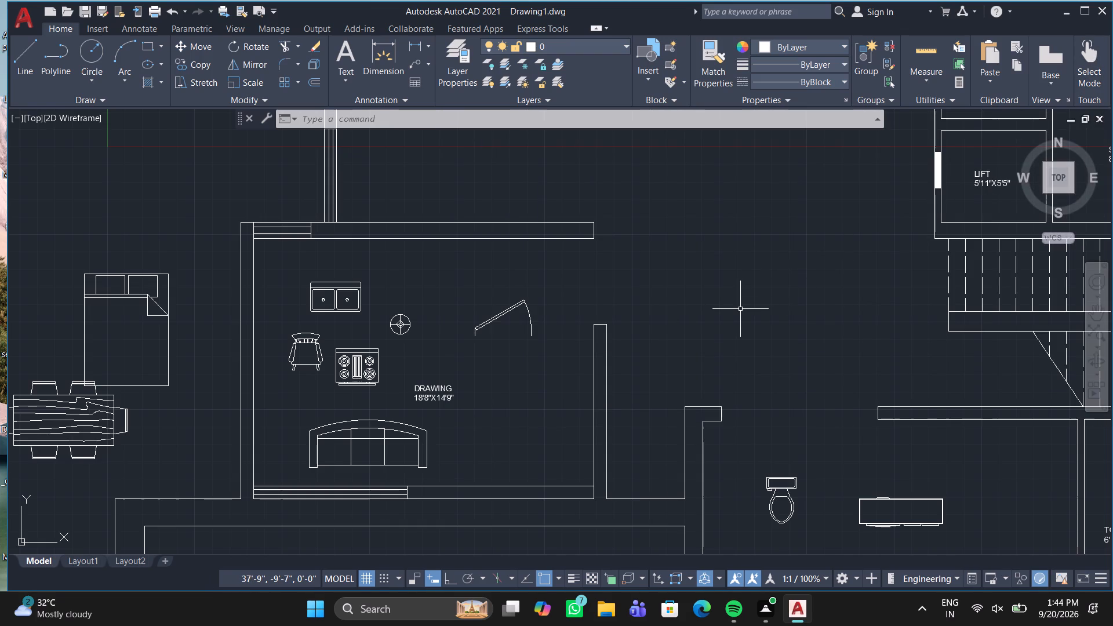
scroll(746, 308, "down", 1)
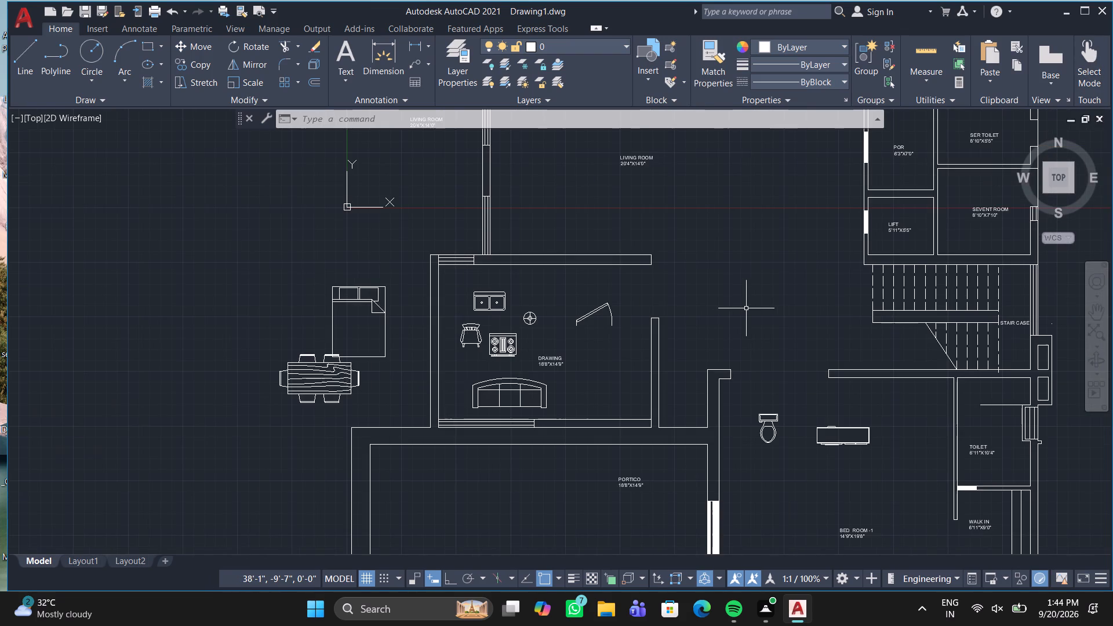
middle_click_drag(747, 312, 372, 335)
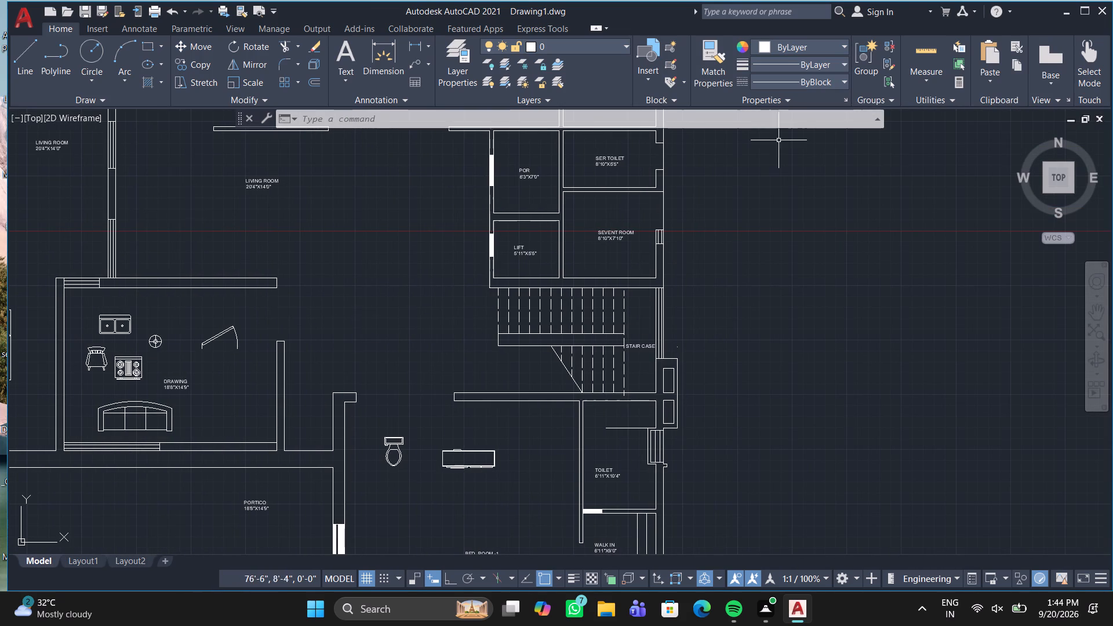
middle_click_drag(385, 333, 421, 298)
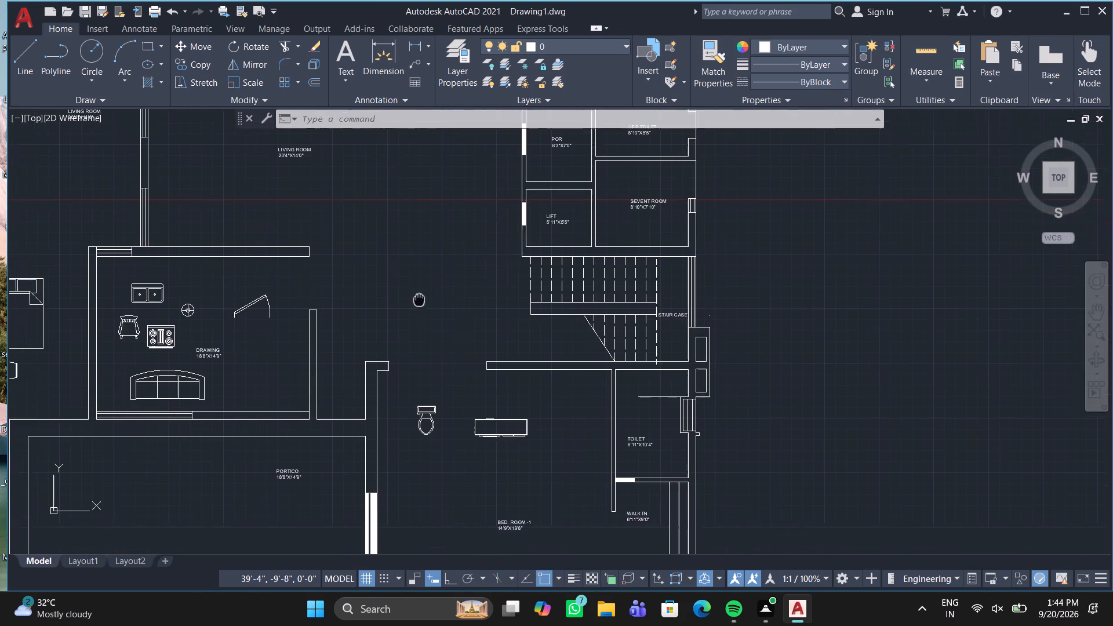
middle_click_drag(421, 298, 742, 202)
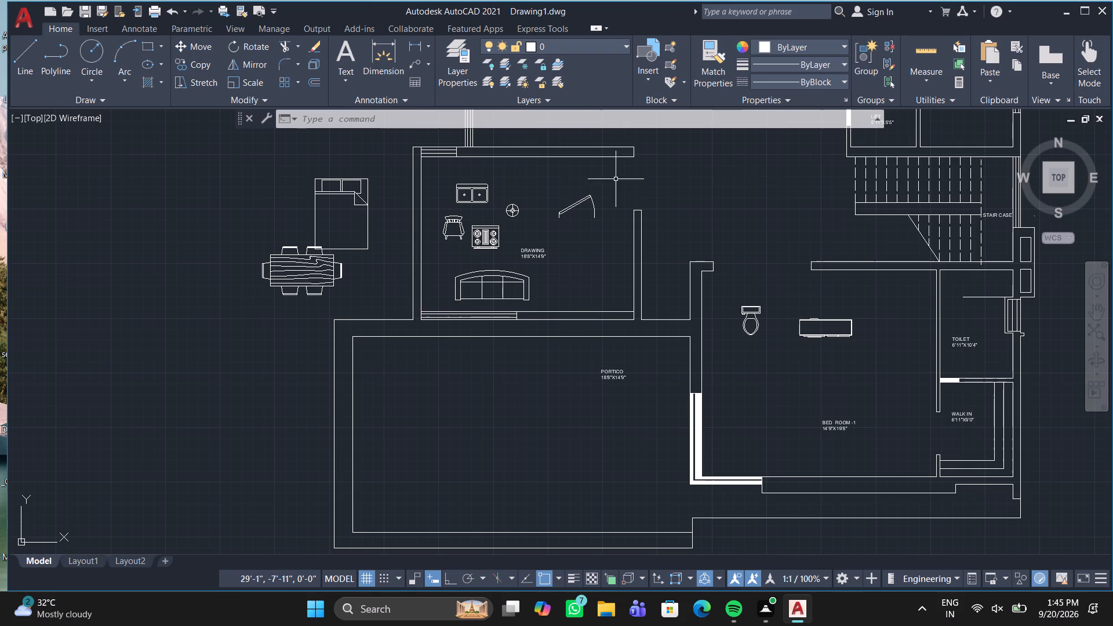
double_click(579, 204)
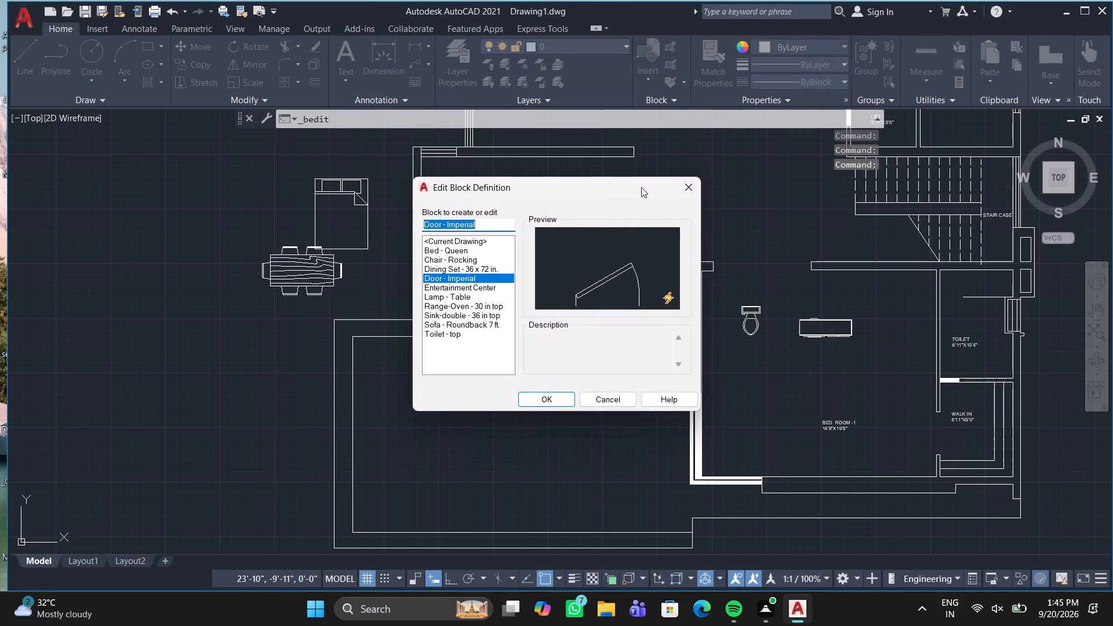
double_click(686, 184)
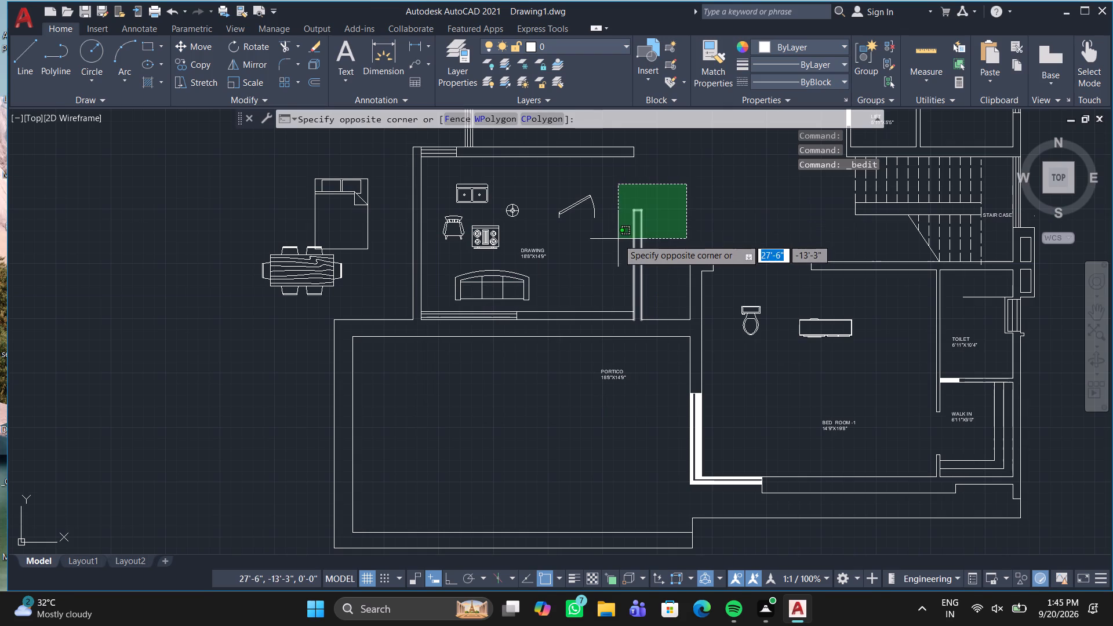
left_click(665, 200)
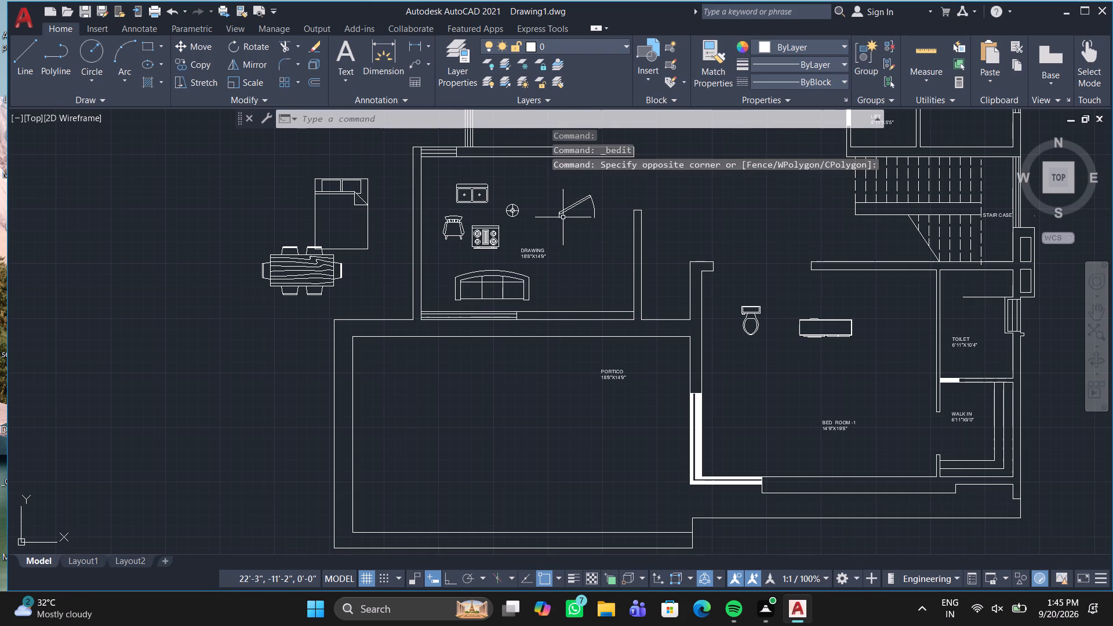
Change the drawing room door block's opening angle so its leaf stands perpendicular to the door opening.
left_click(559, 217)
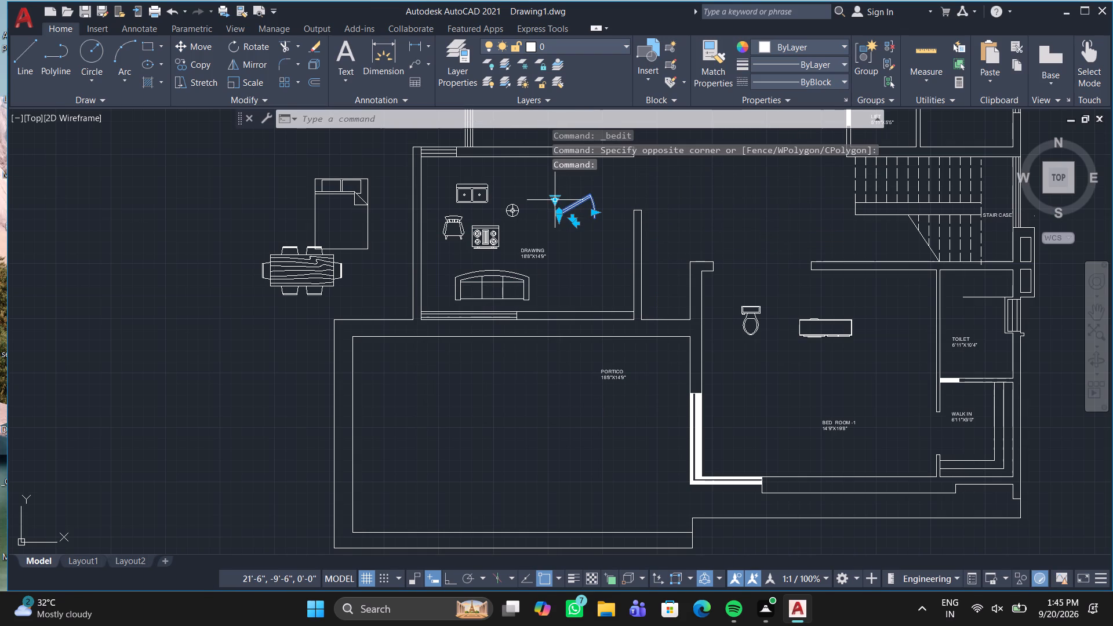
left_click(558, 202)
left_click(588, 260)
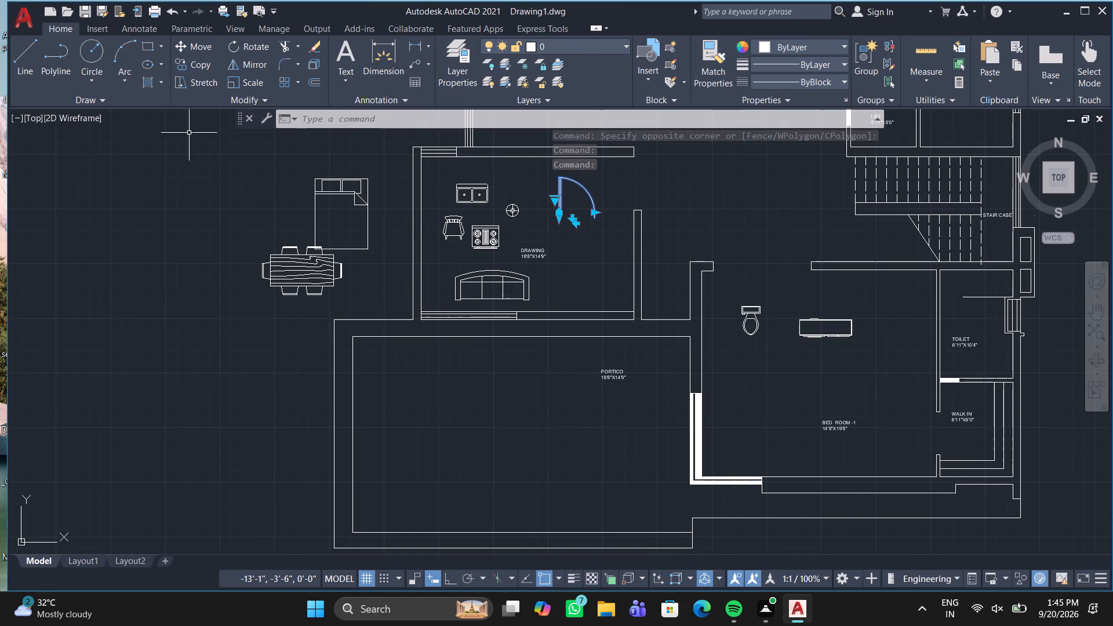
Move the door block from the drawing room by its hinge-side lower end to the toilet's inner left wall face, level with the doorway.
left_click(179, 48)
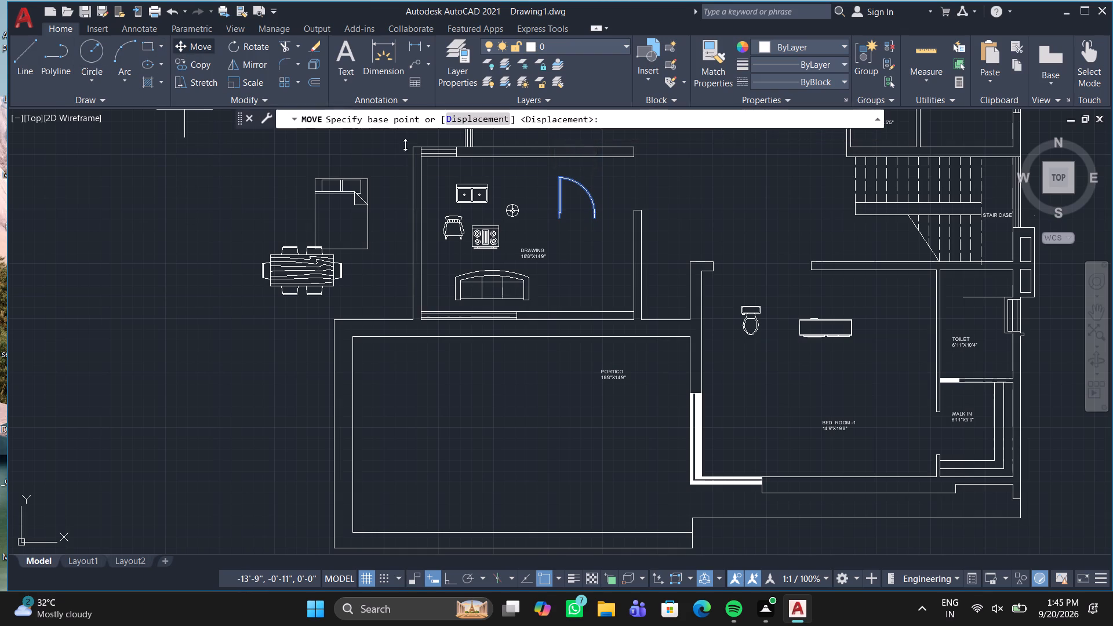
scroll(570, 218, "up", 2)
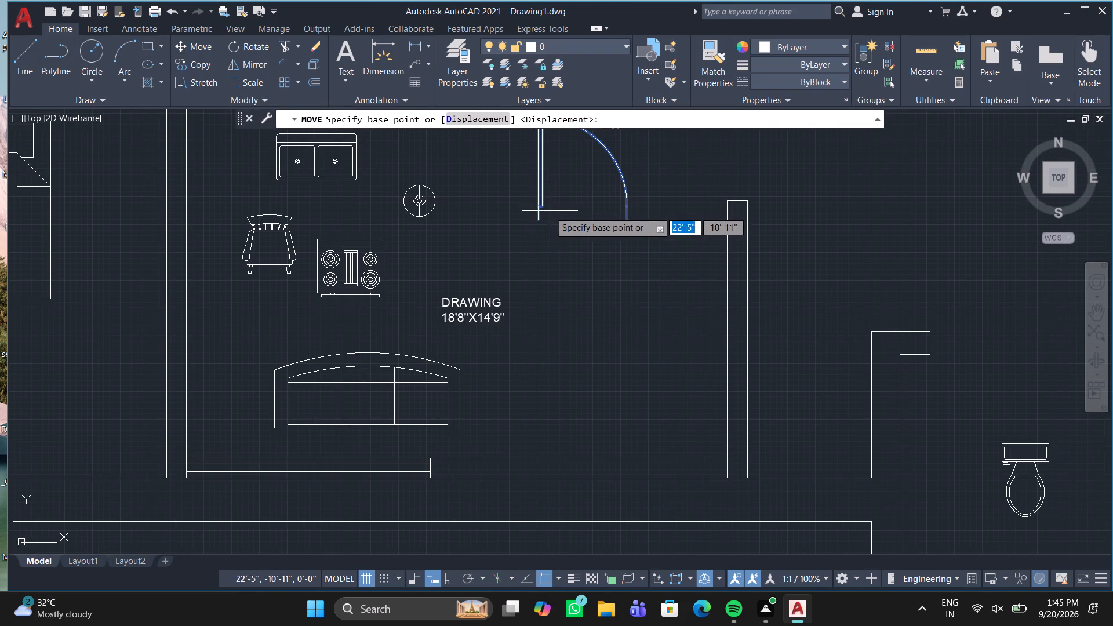
double_click(539, 223)
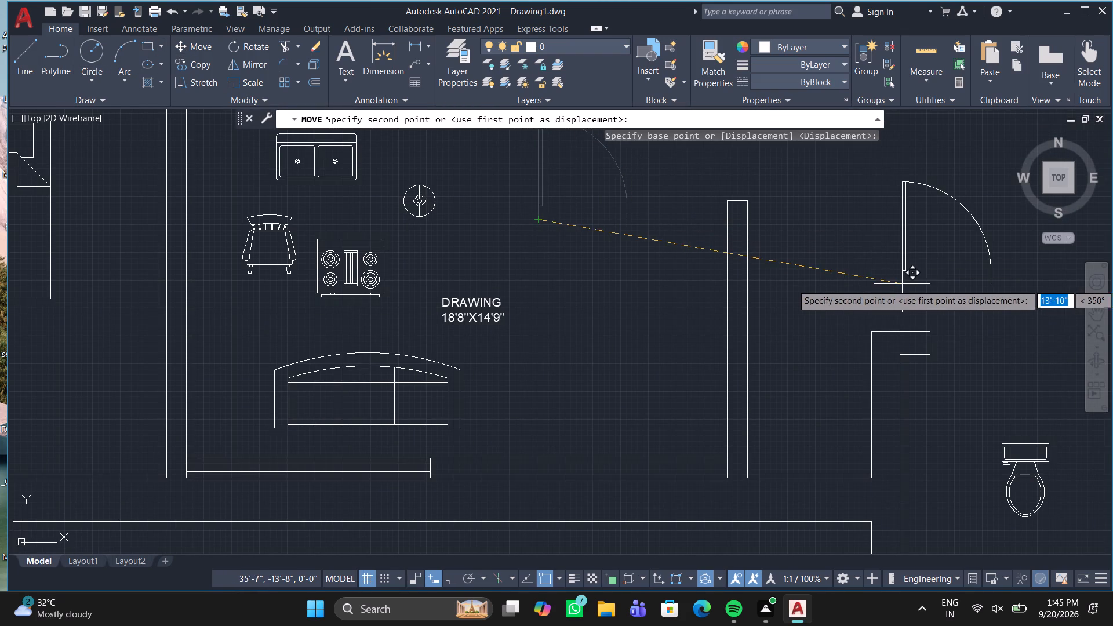
scroll(930, 294, "down", 2)
middle_click_drag(928, 294, 374, 252)
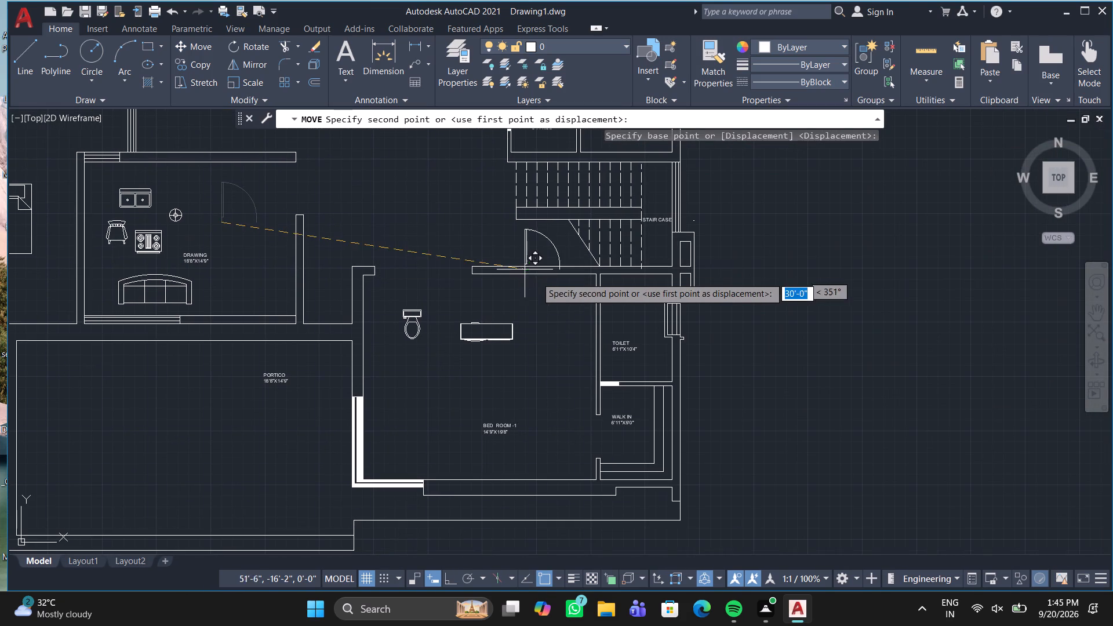
scroll(612, 315, "up", 3)
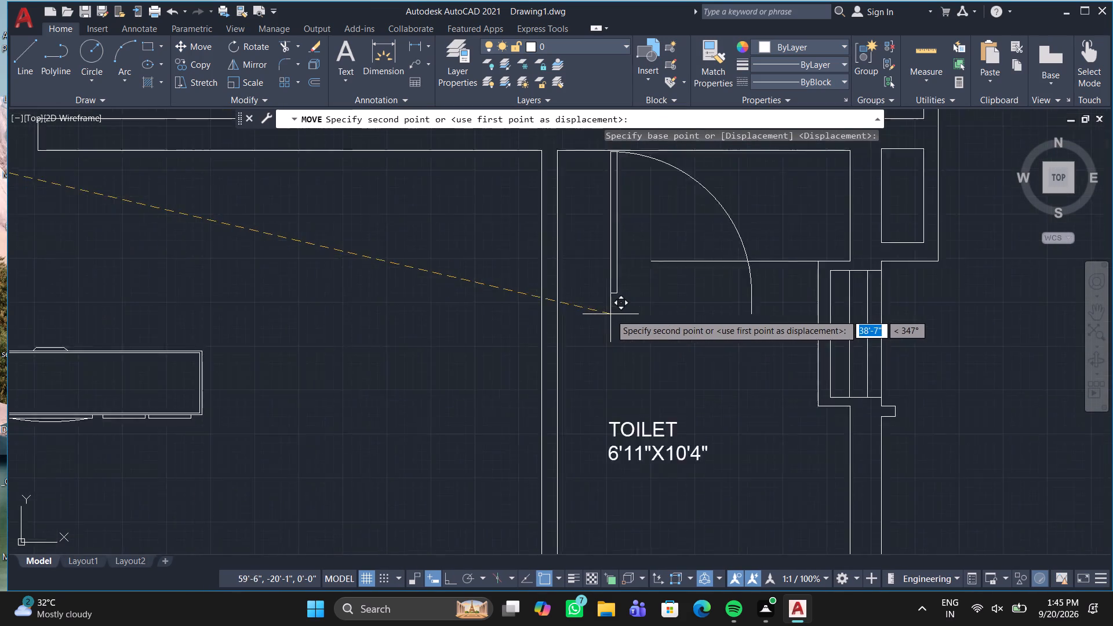
scroll(610, 314, "up", 1)
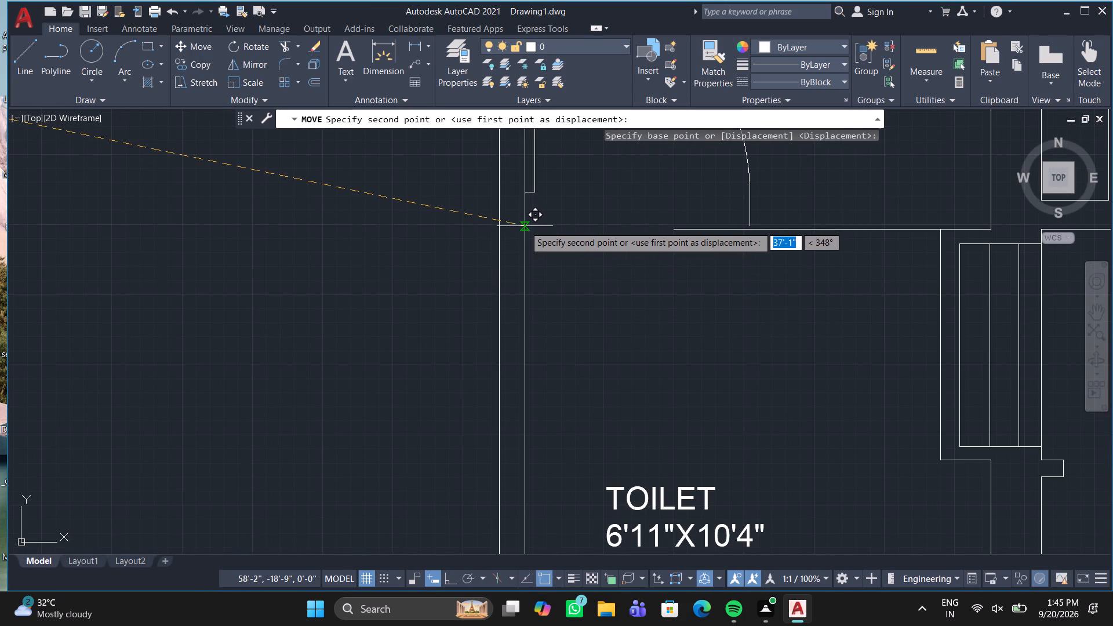
left_click(525, 226)
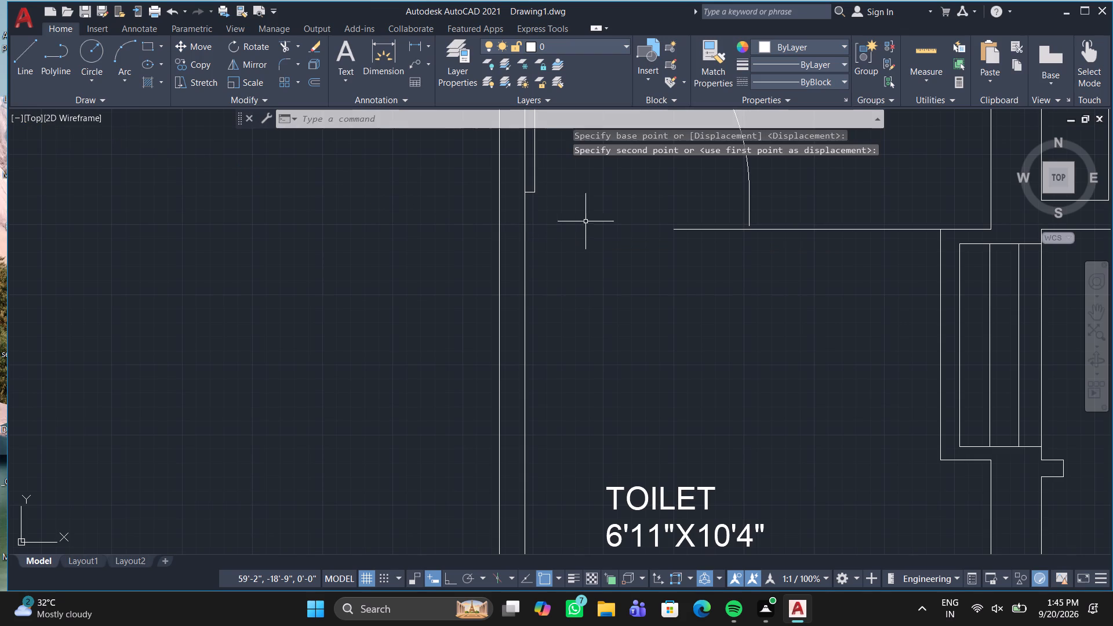
Resize the toilet door block to a width of 2'-4" to suit the toilet opening.
left_click(534, 188)
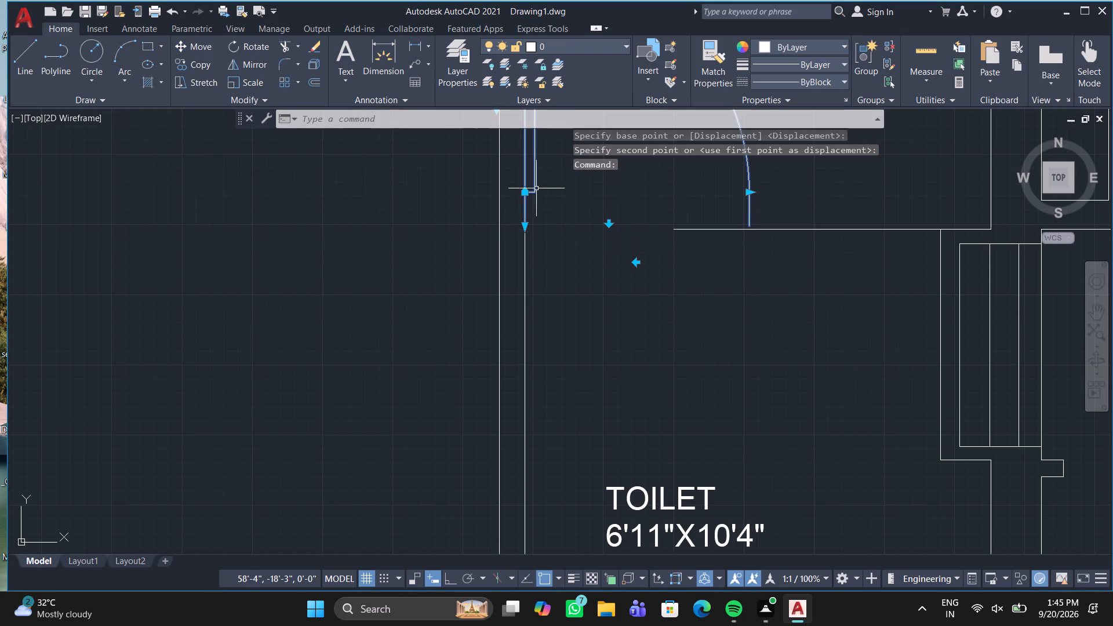
left_click(750, 191)
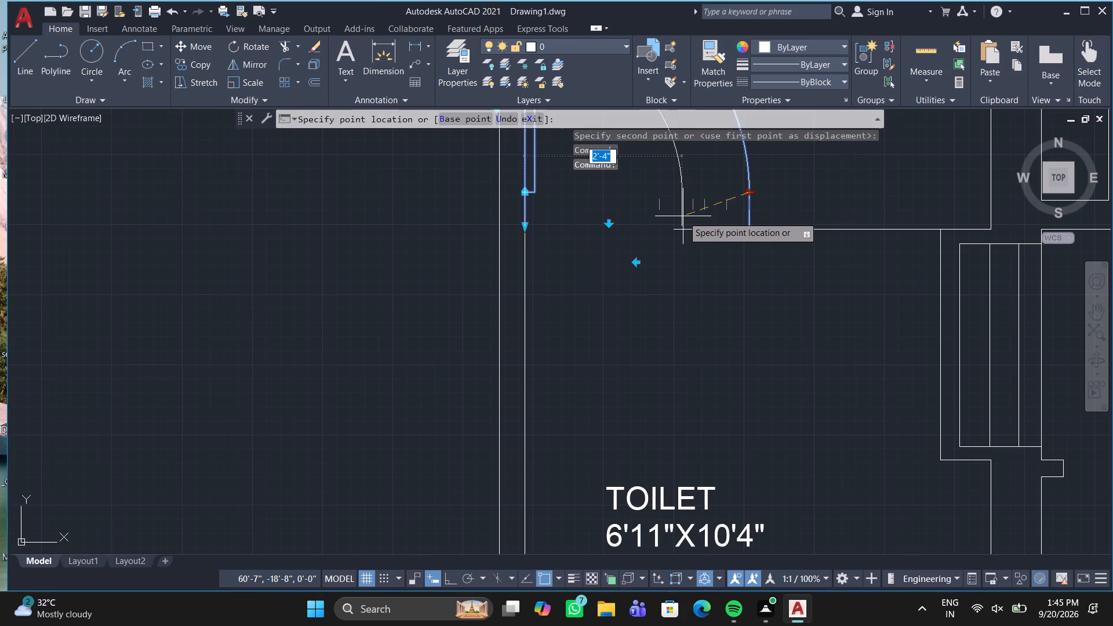
left_click(674, 223)
Move the toilet door block about 5 inches straight down along the toilet's inner left wall face.
scroll(732, 208, "down", 1)
middle_click_drag(732, 208, 711, 308)
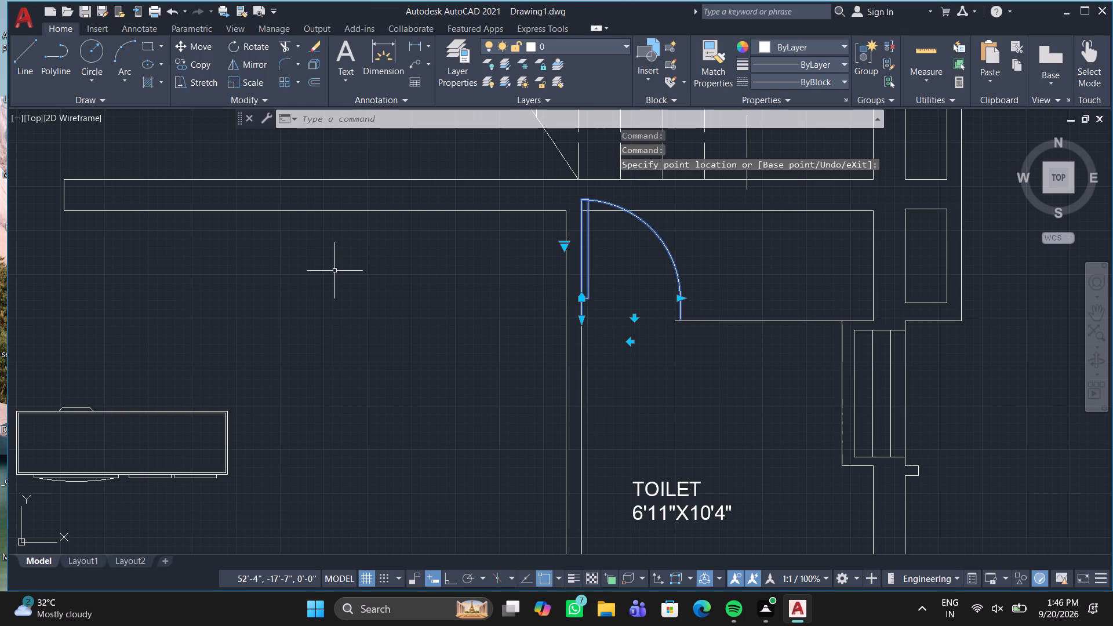
left_click(182, 48)
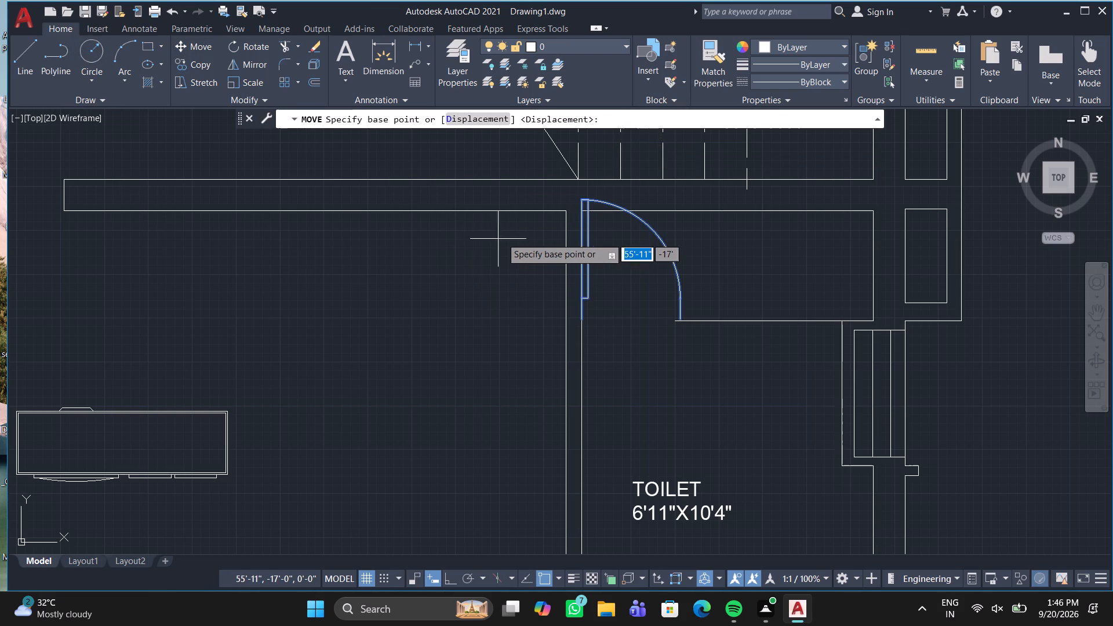
left_click(585, 209)
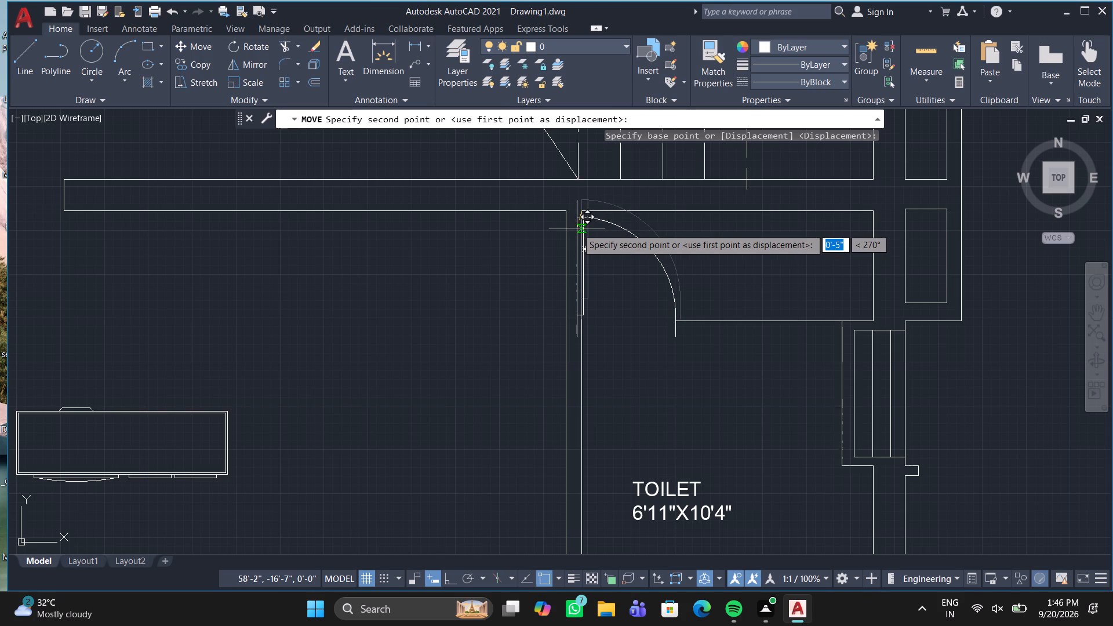
left_click(577, 228)
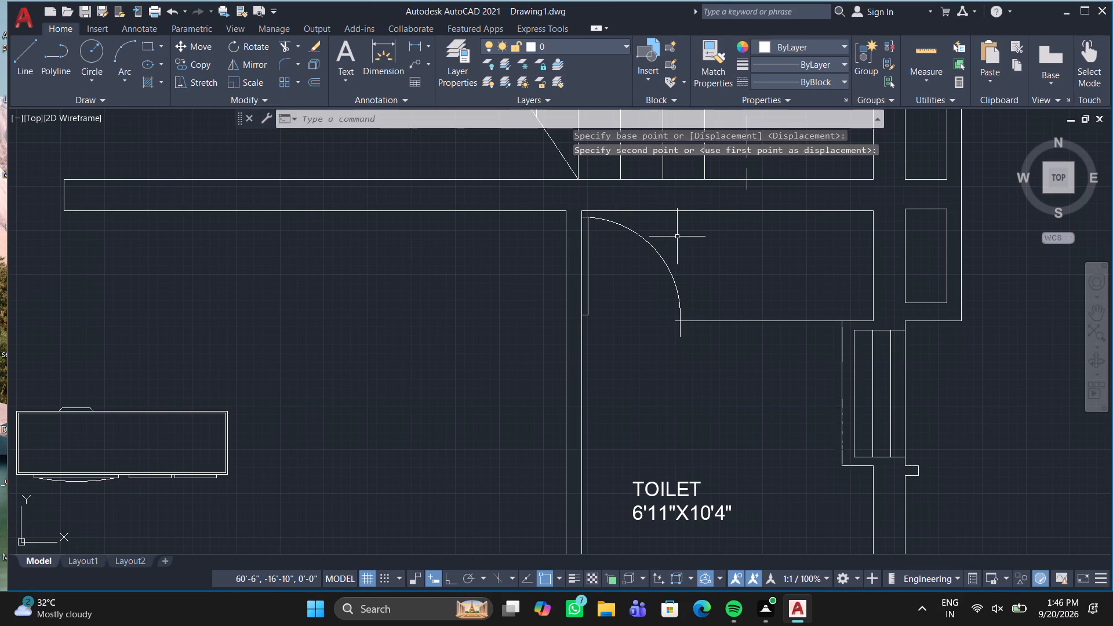
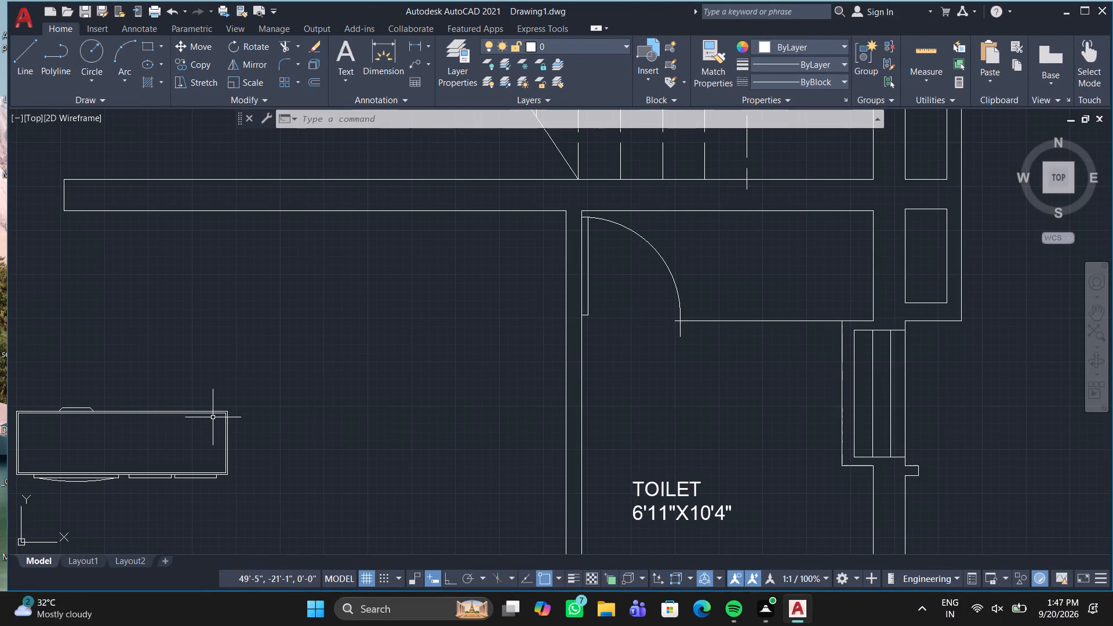
Scale the toilet door block down freehand about its hinge-side lower end so it becomes narrower.
left_click(581, 260)
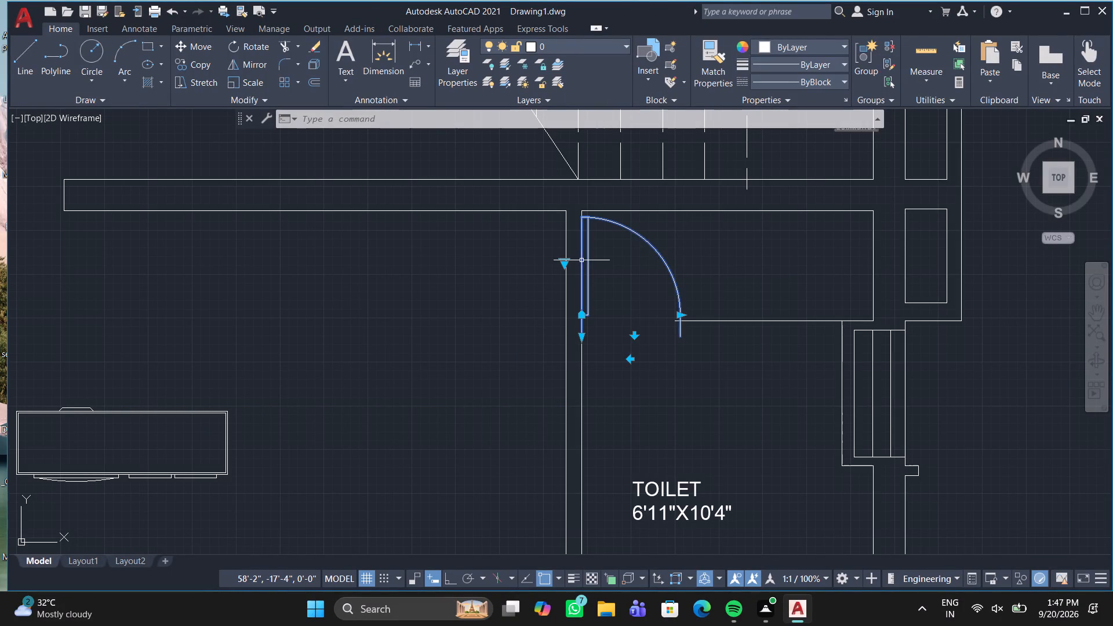
left_click(234, 85)
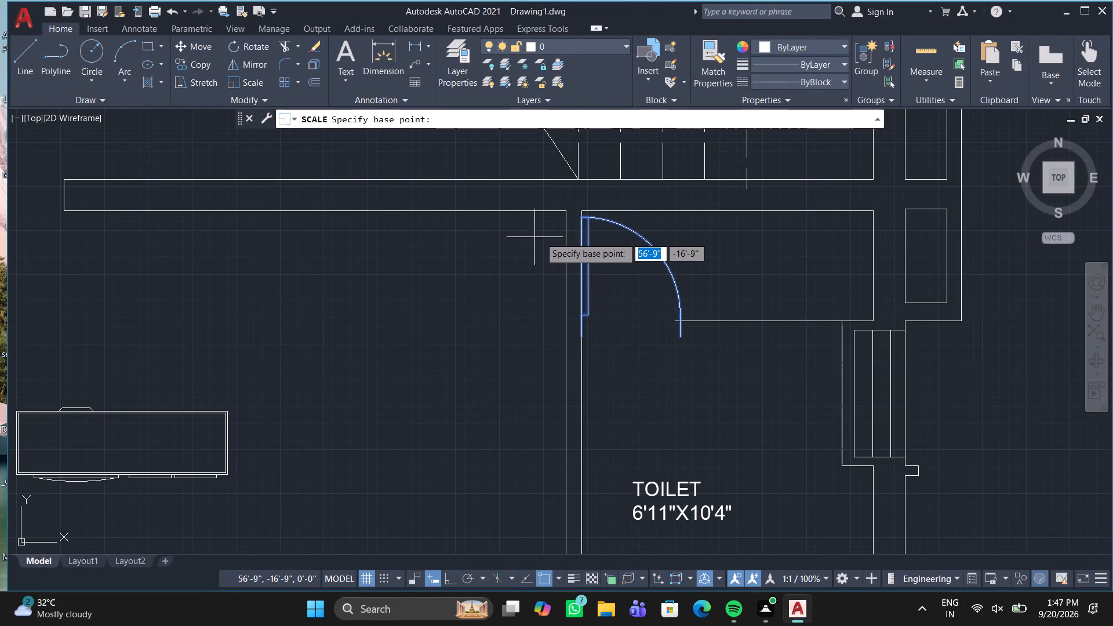
left_click(585, 315)
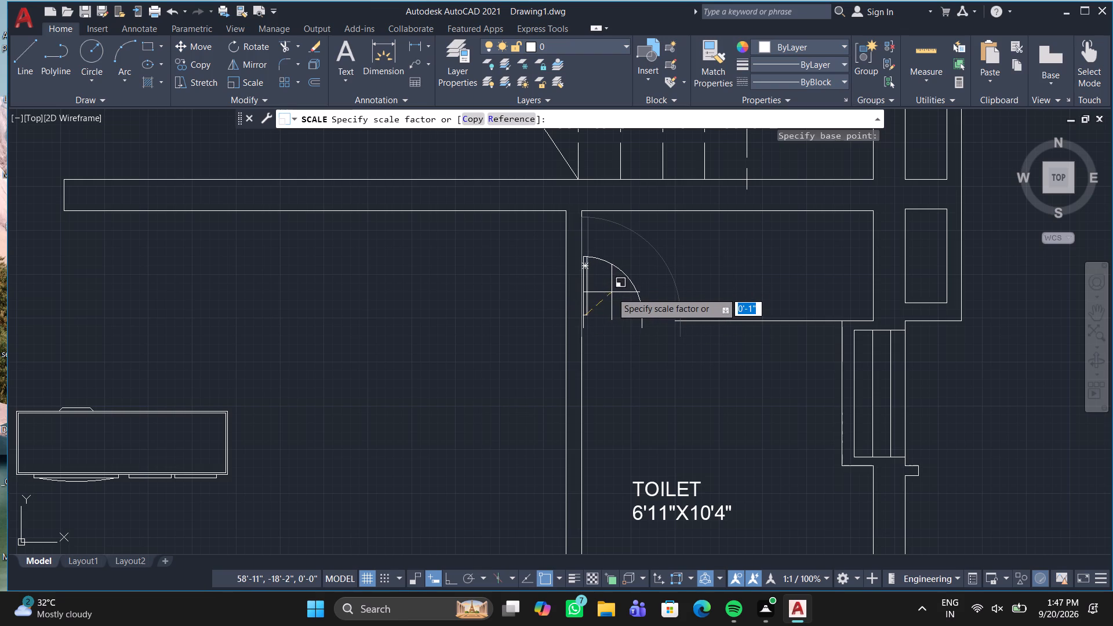
left_click(612, 290)
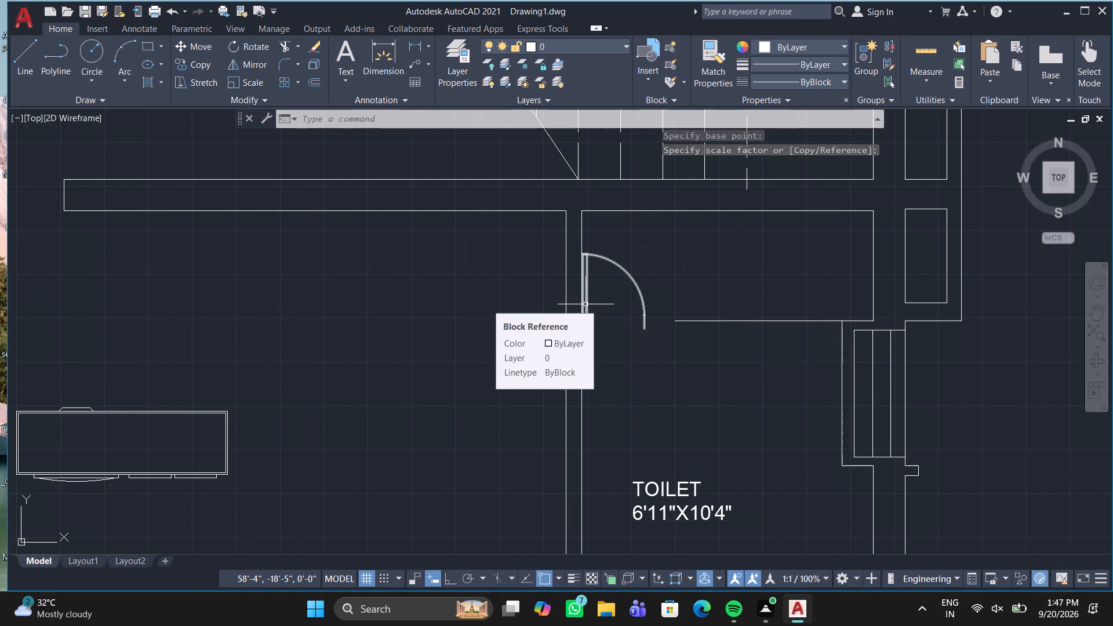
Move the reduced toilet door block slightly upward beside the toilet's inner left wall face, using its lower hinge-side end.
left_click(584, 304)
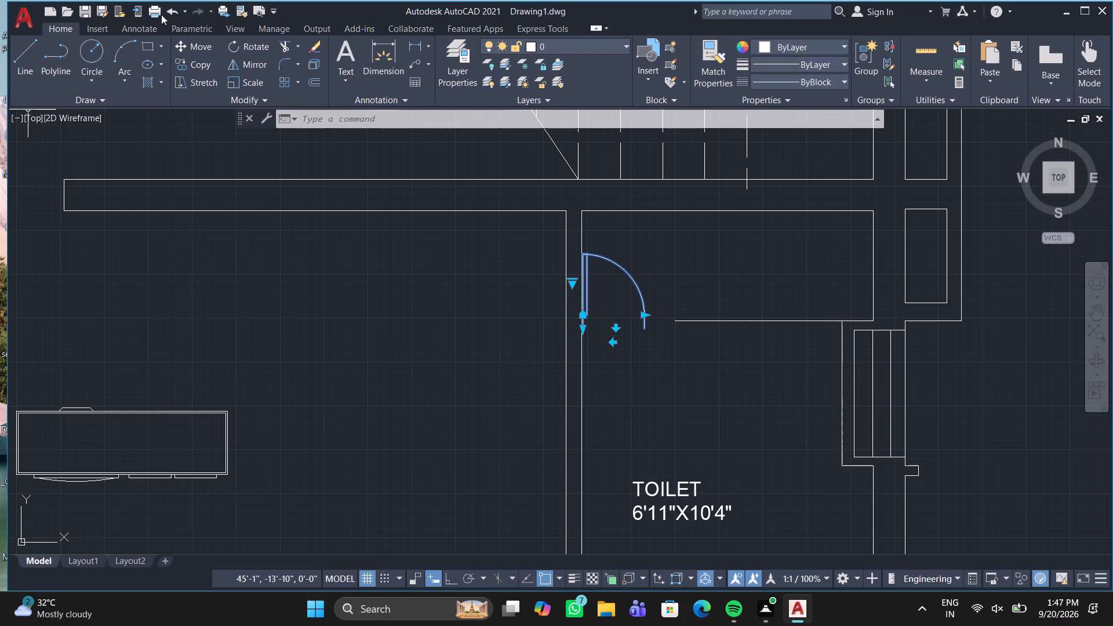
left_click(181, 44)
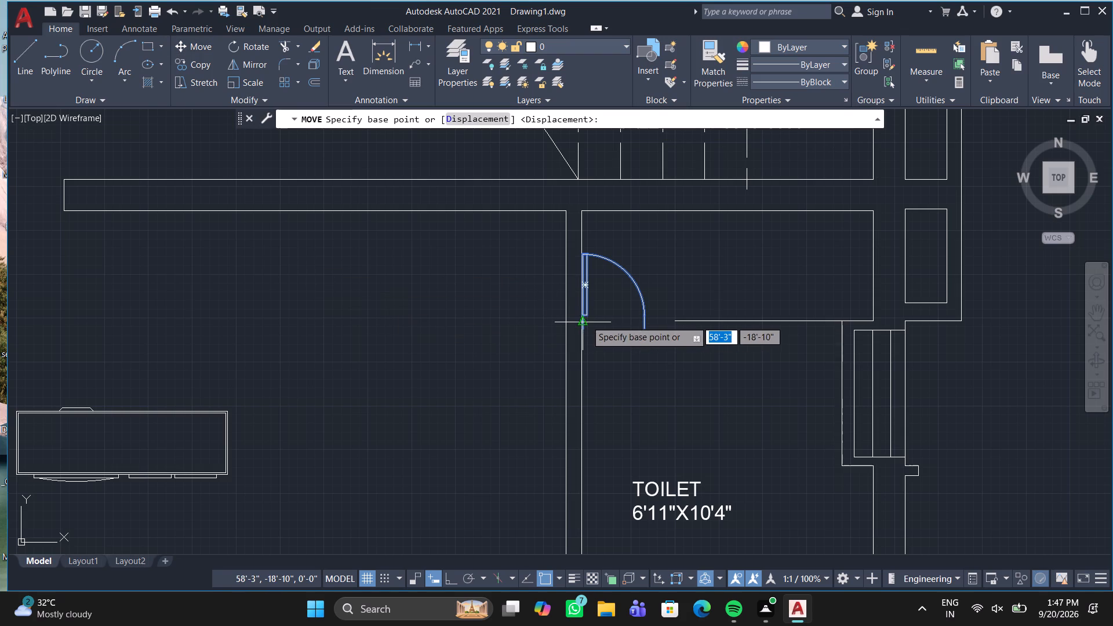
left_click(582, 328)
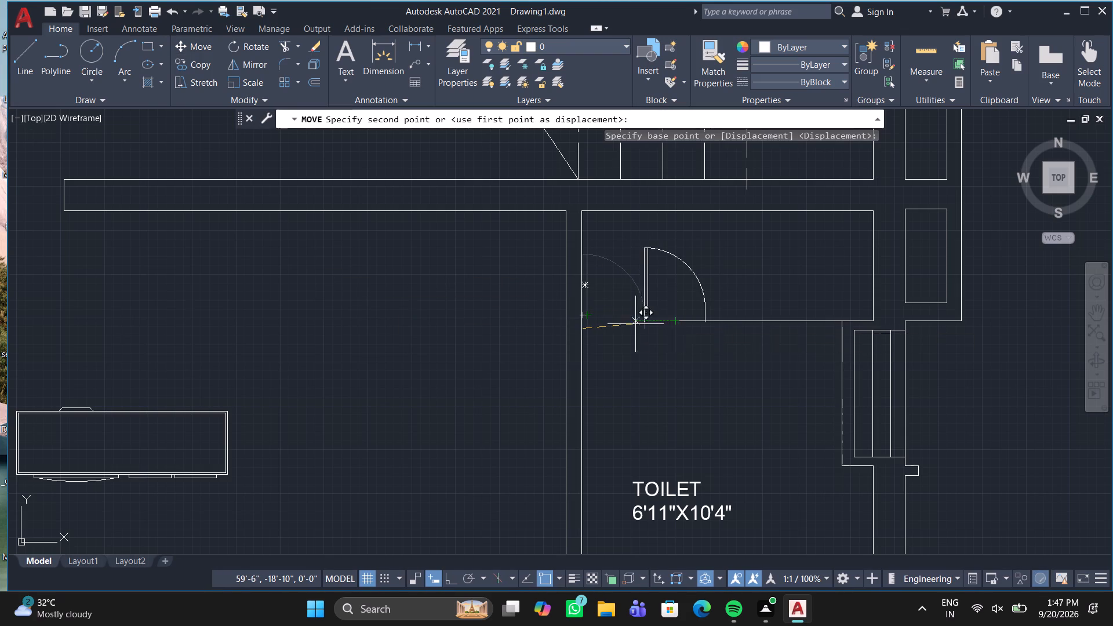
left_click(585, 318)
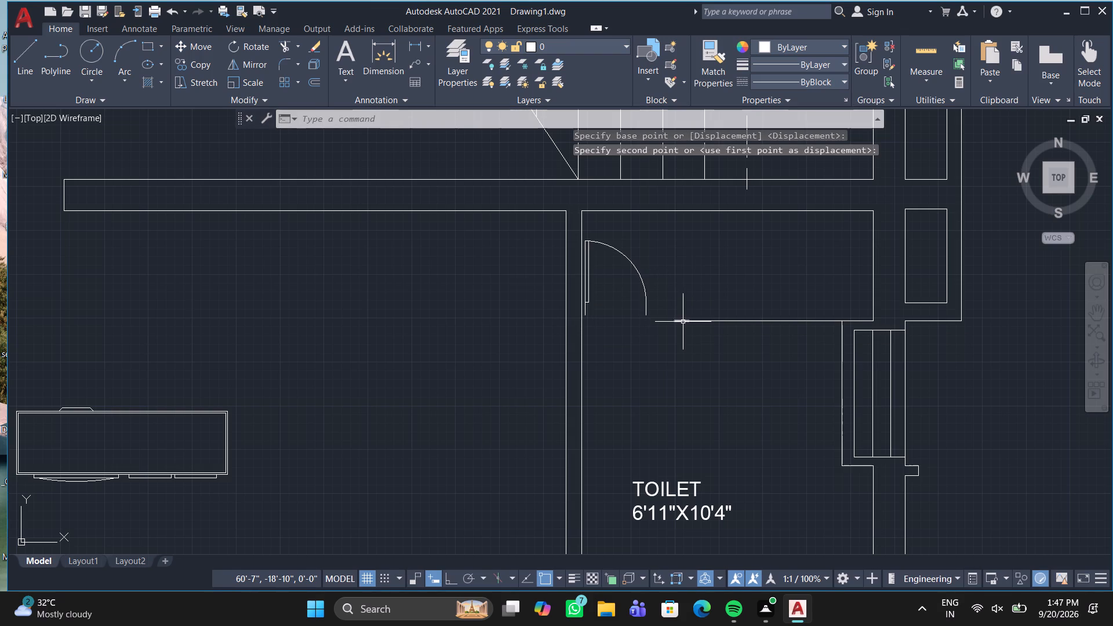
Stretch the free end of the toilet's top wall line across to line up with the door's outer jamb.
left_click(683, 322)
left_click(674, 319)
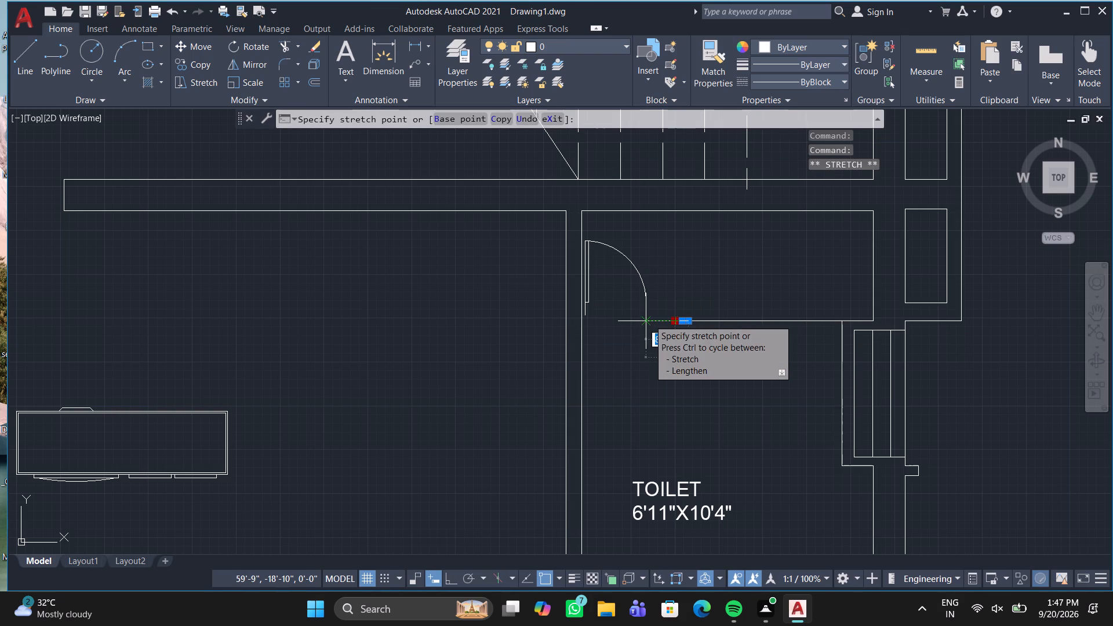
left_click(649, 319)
Move the toilet door block by its lower hinge-side end onto the inner left wall face, about level with the toilet's top wall line.
scroll(642, 318, "up", 3)
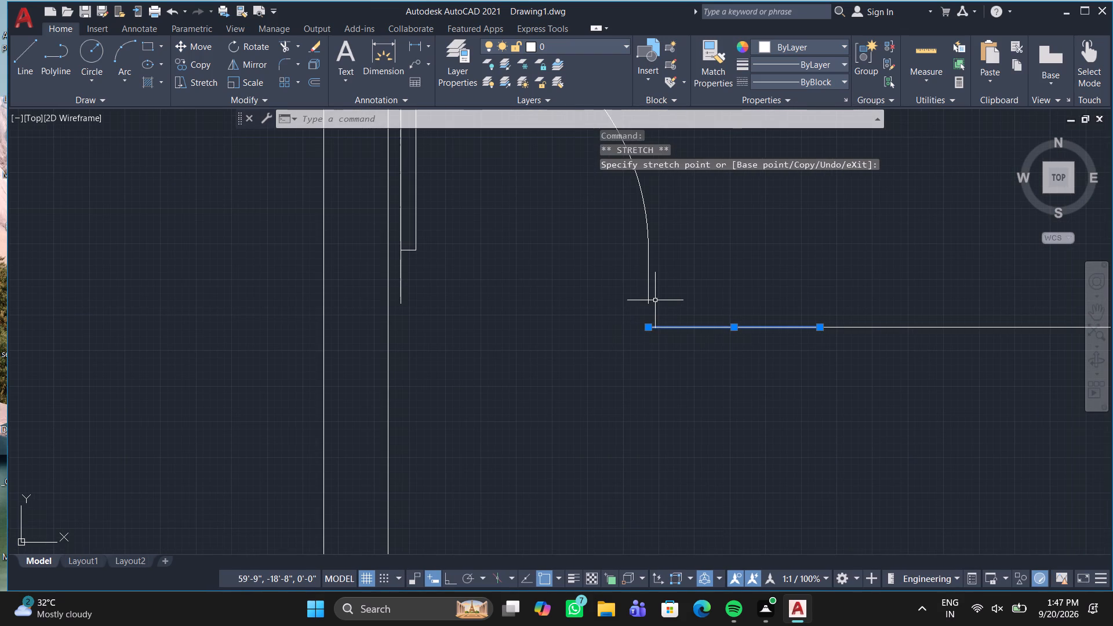
left_click(404, 250)
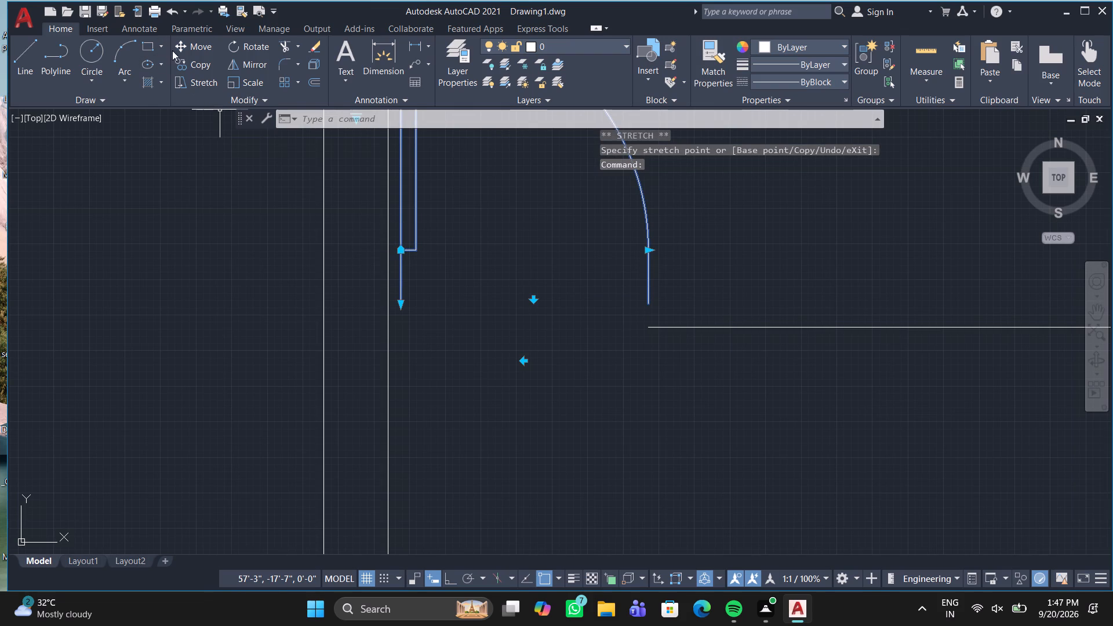
left_click(188, 45)
left_click(400, 300)
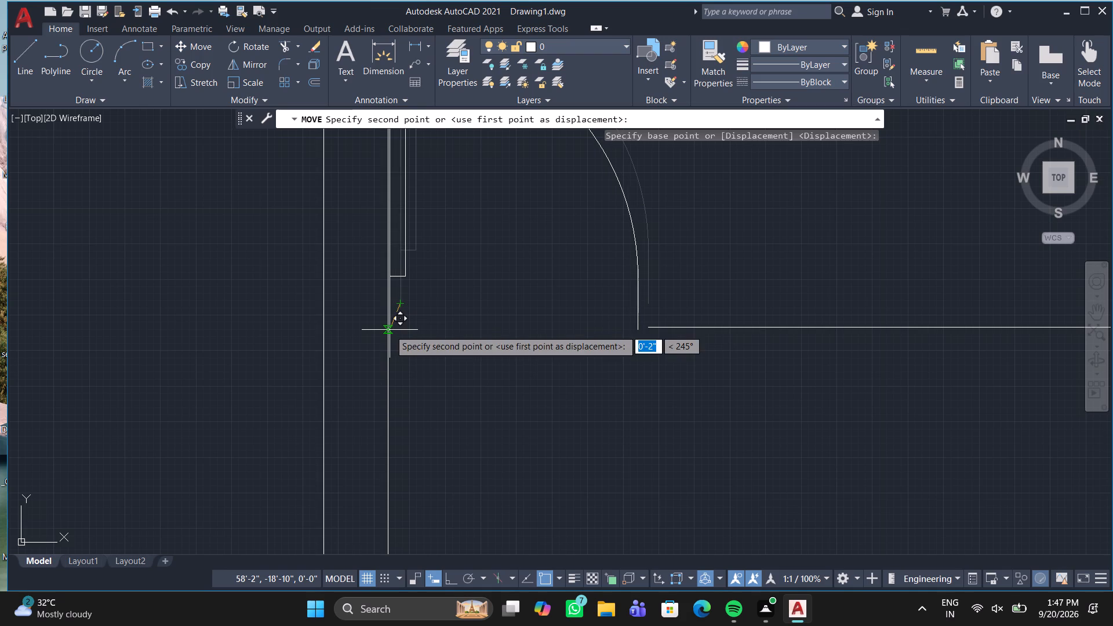
left_click(390, 330)
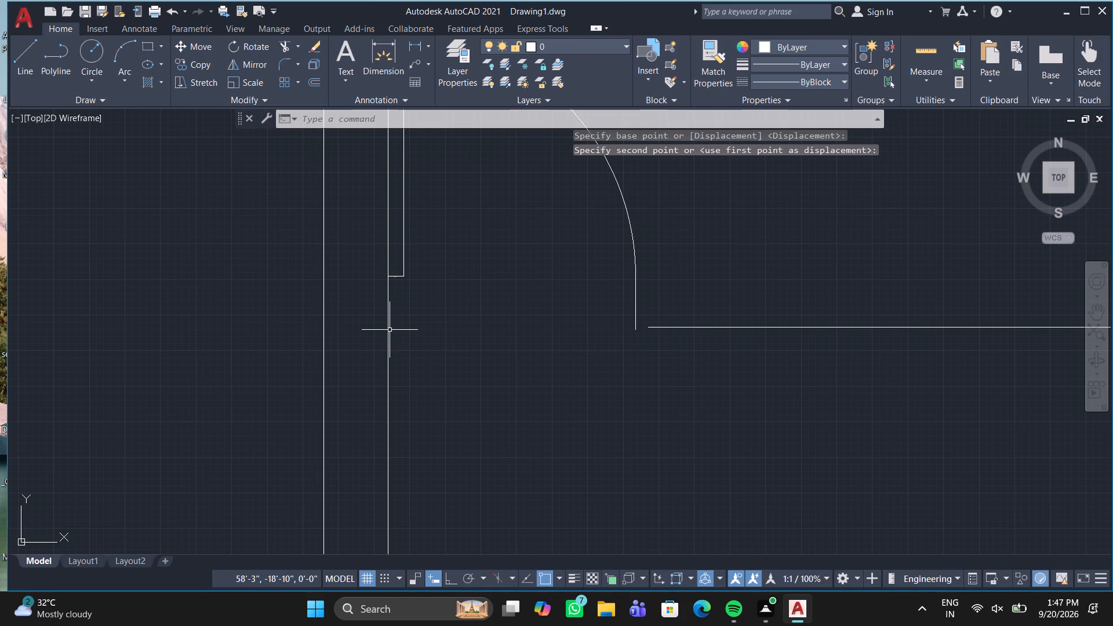
Stretch the short segment of the toilet's top wall line to meet the door's outer jamb, making it about 1'-1" long.
left_click(656, 326)
left_click(650, 326)
left_click(638, 327)
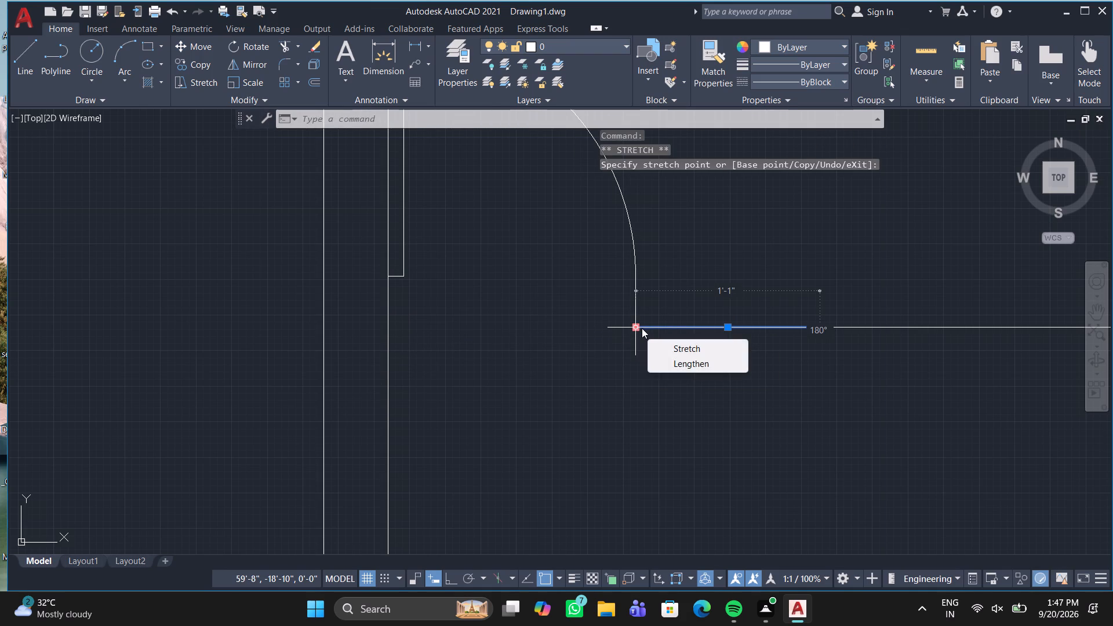
key("Escape")
Set the linetype to ACAD_ISO02W100 and draw a diagonal line from the lift's lower-left inner corner to its upper-right inner corner.
scroll(510, 412, "down", 1)
scroll(586, 405, "down", 1)
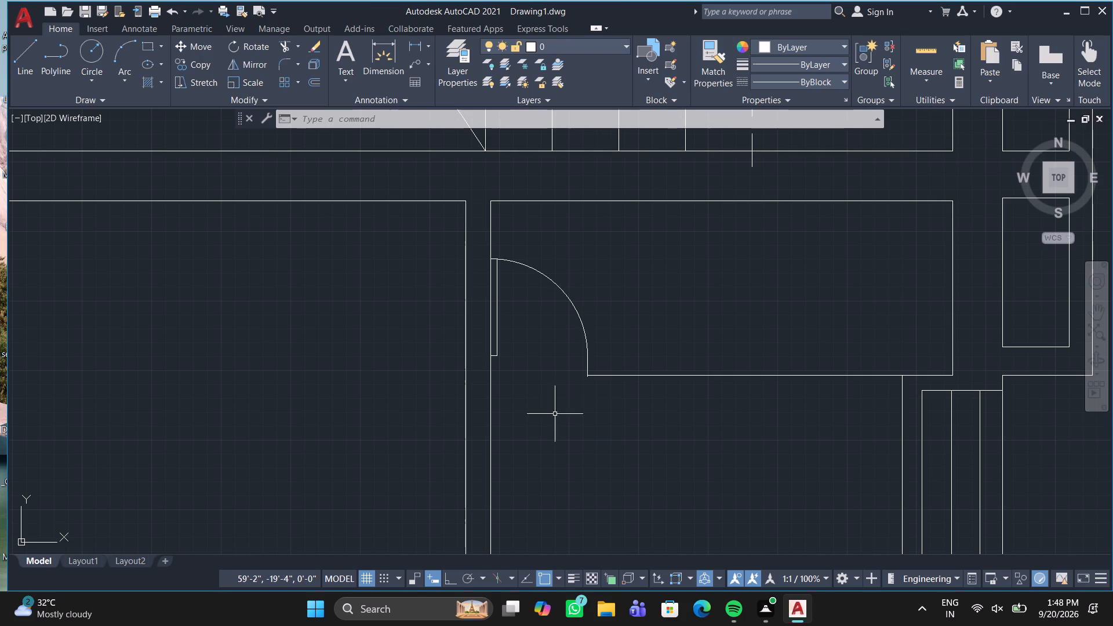
scroll(572, 485, "down", 2)
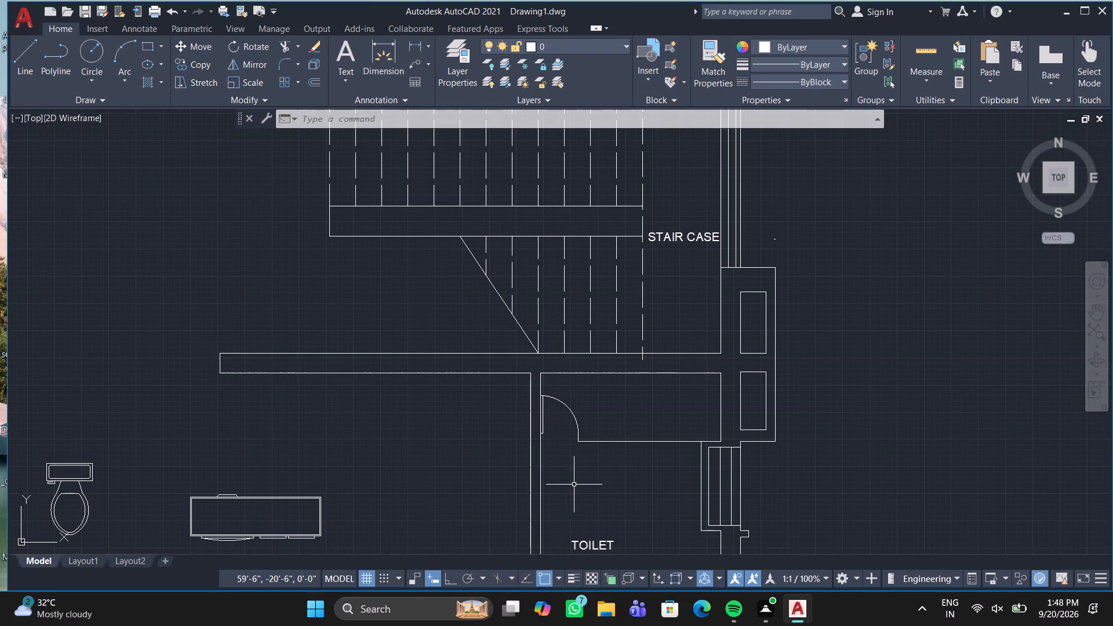
scroll(489, 434, "down", 1)
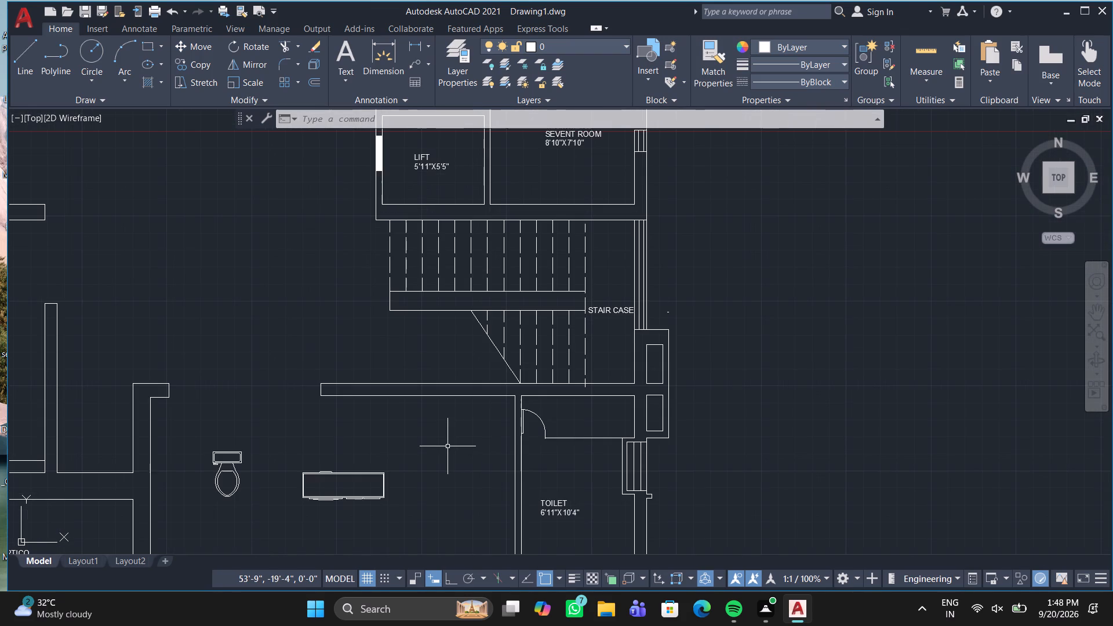
left_click(808, 78)
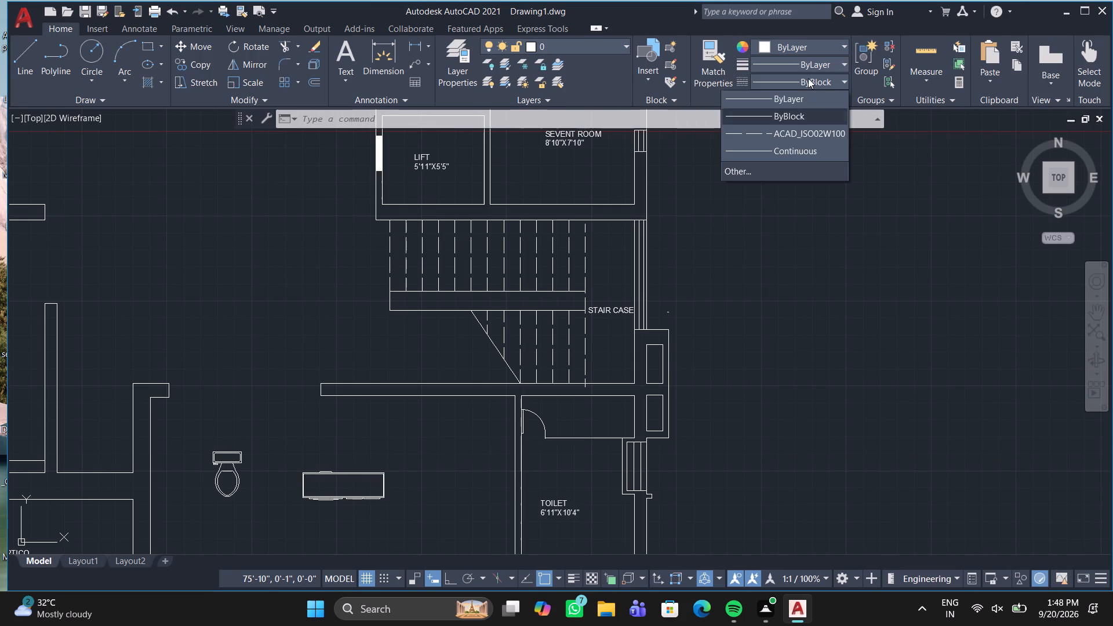
left_click(795, 128)
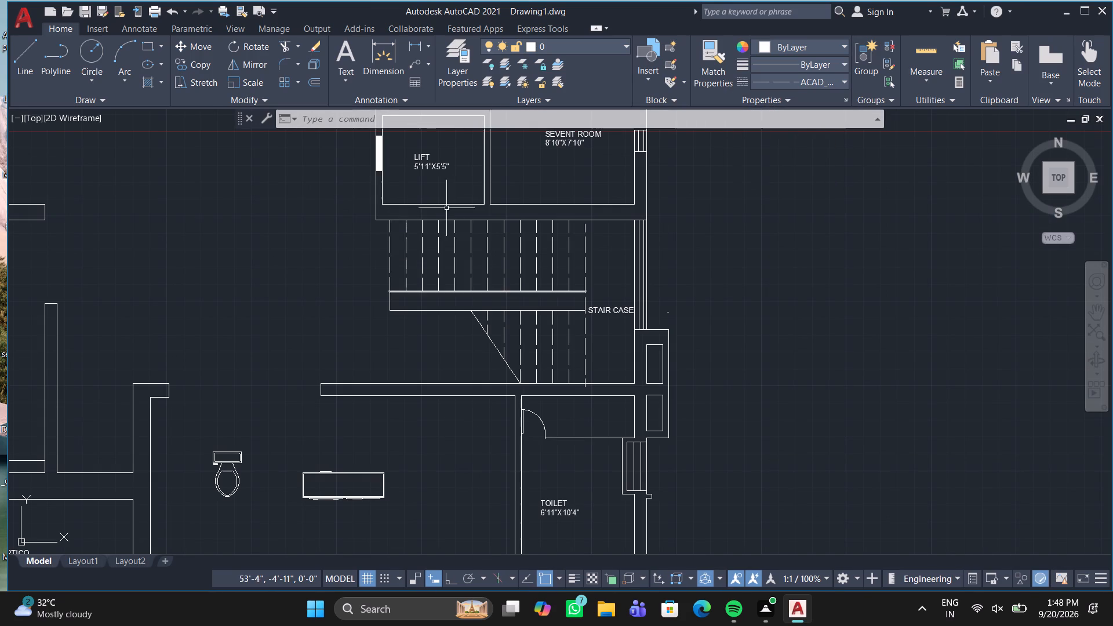
middle_click_drag(453, 205, 425, 355)
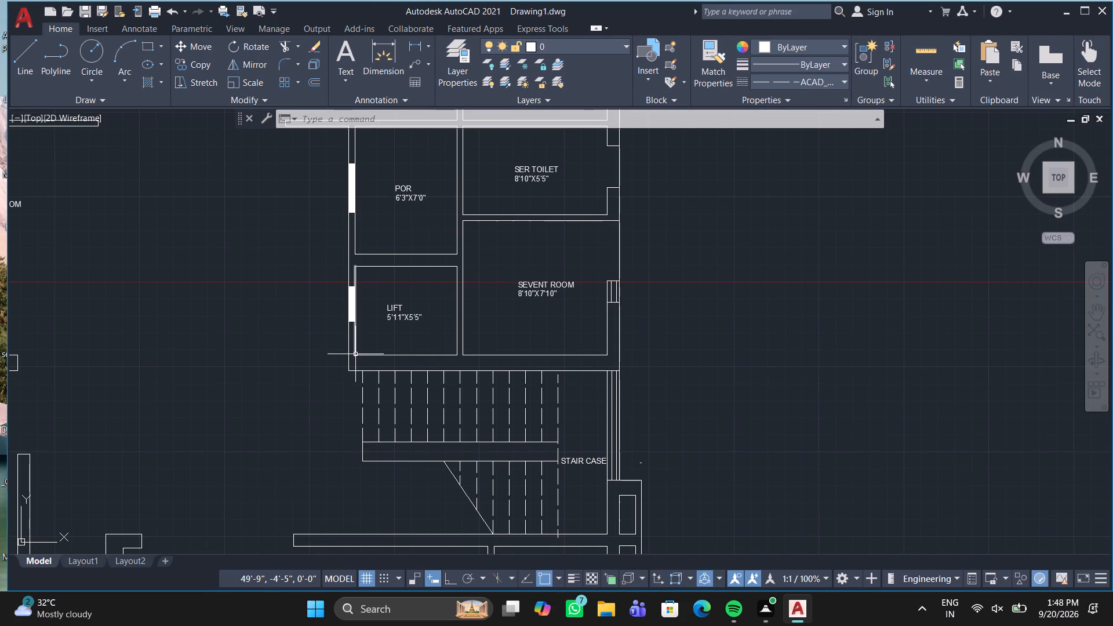
left_click(355, 354)
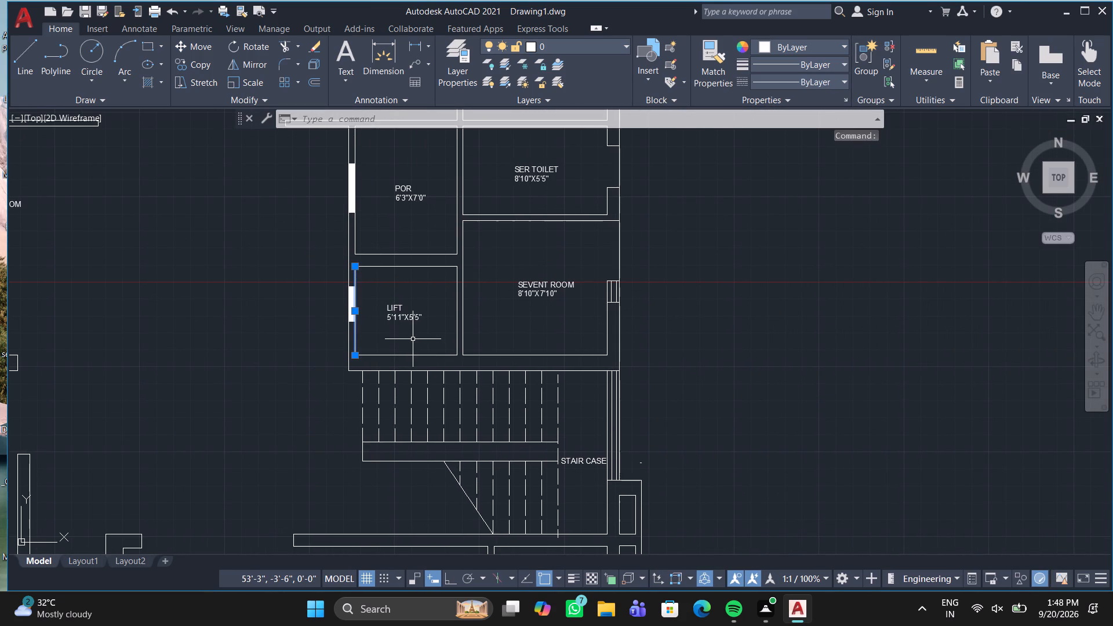
key("Escape")
double_click(784, 78)
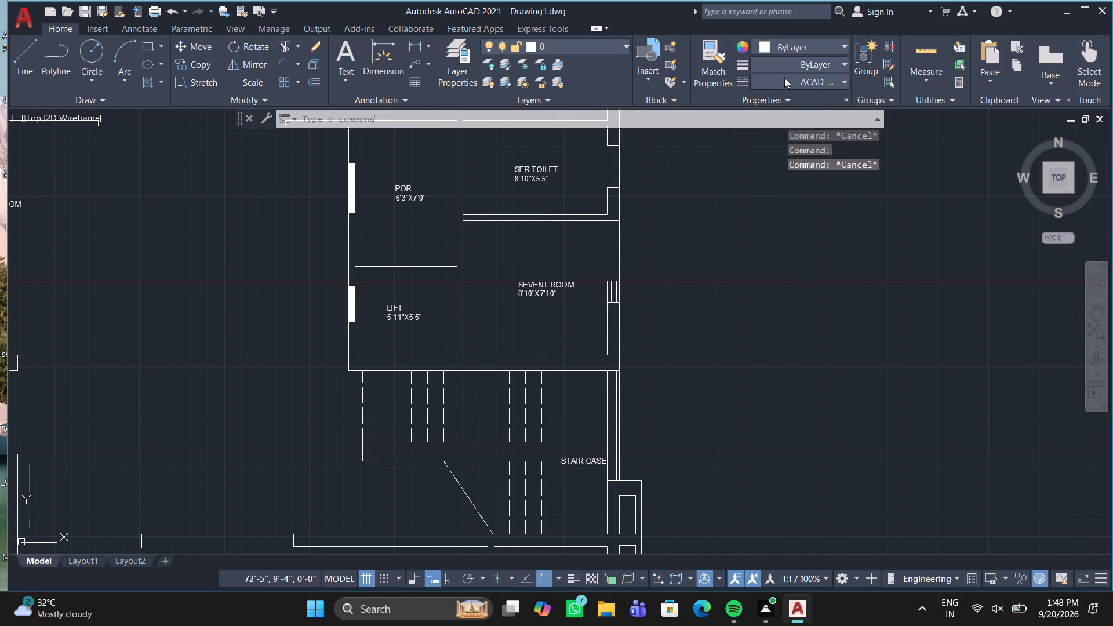
key("l")
key("Return")
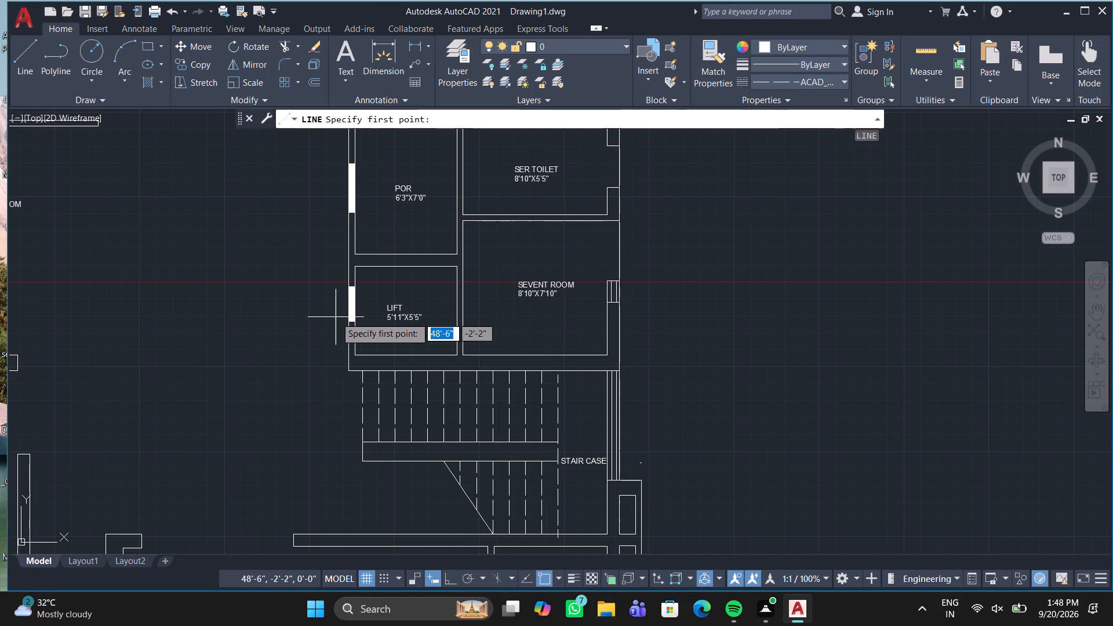
left_click(355, 356)
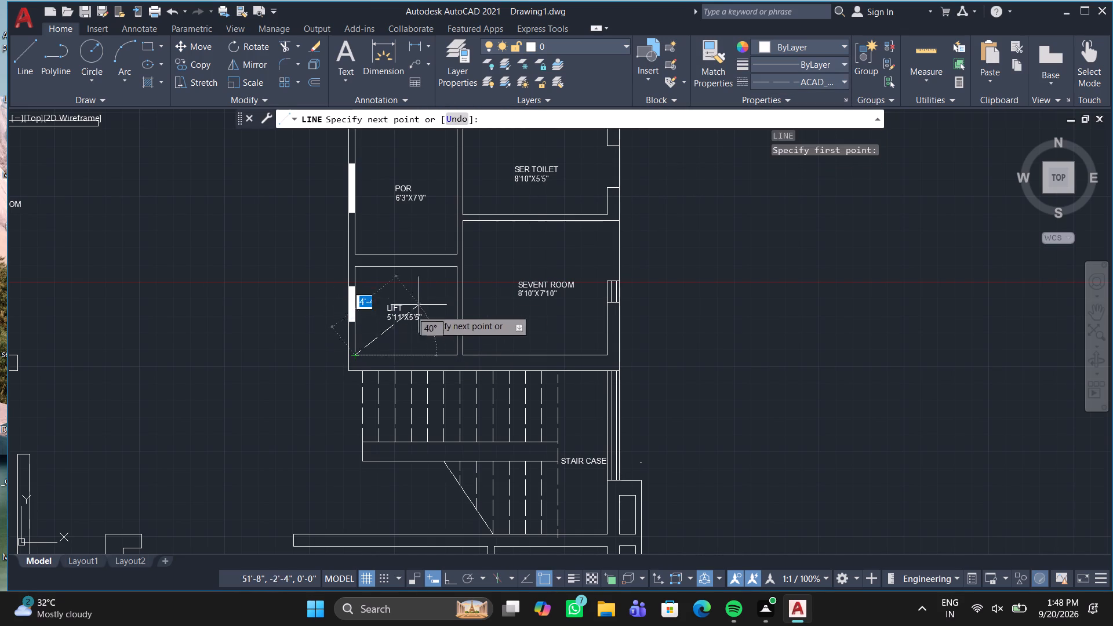
left_click(454, 268)
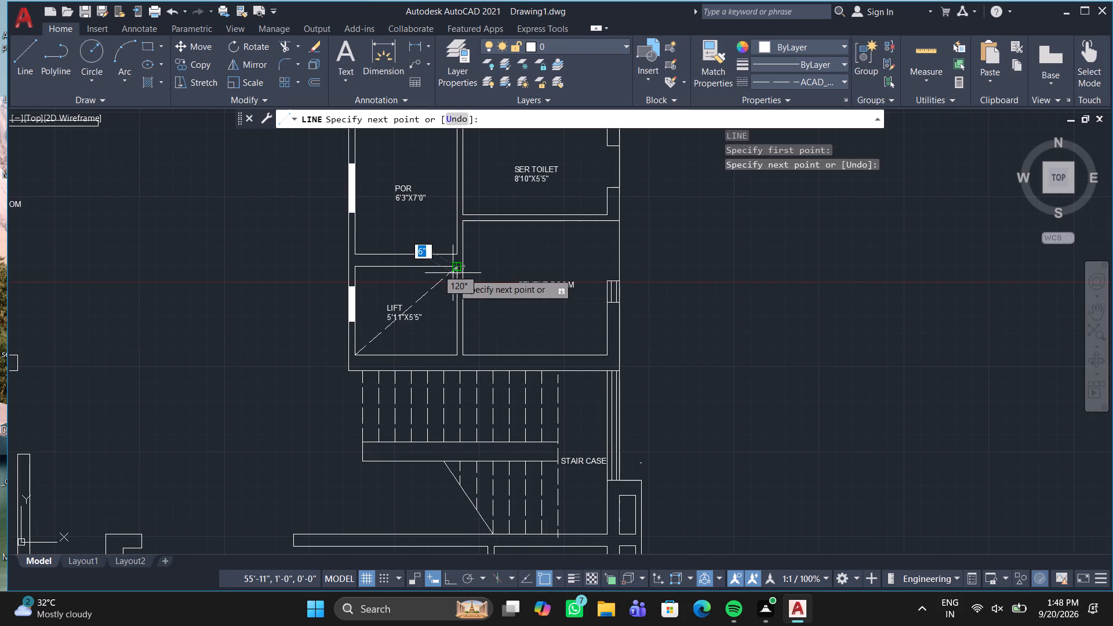
key("space")
Draw the second dashed diagonal from the lift's lower-right inner corner to its upper-left inner corner.
key("space")
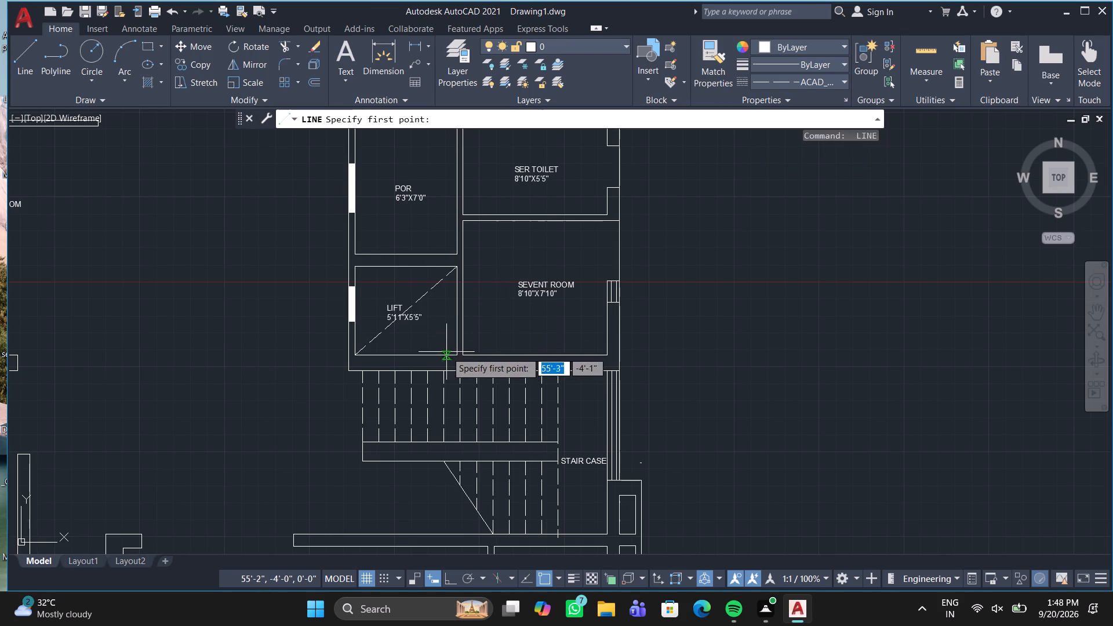
left_click(453, 356)
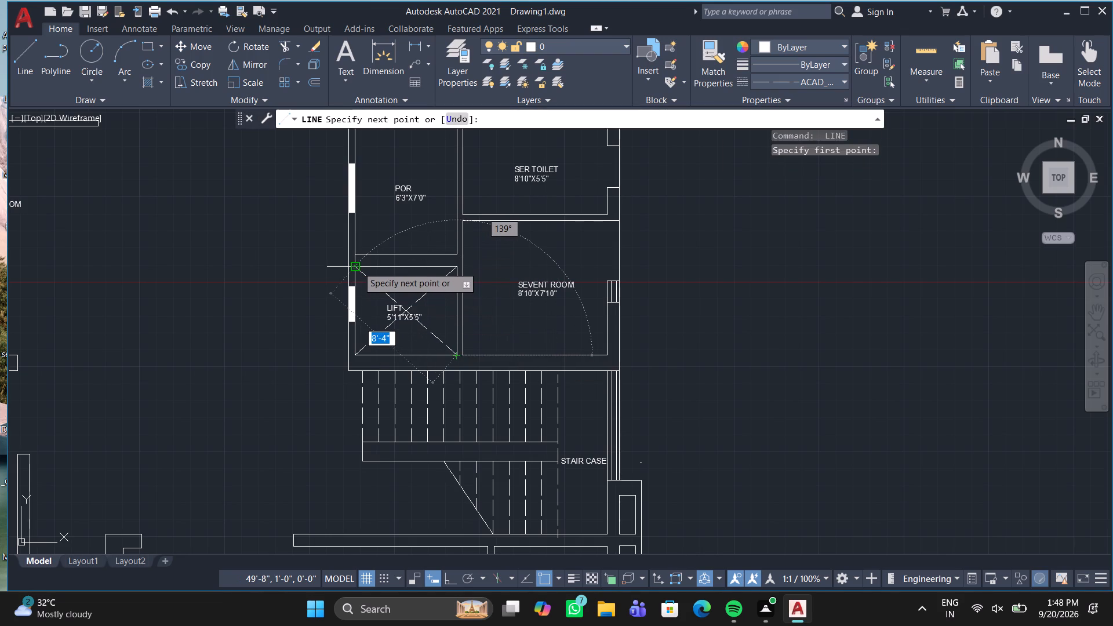
left_click(358, 266)
key("space")
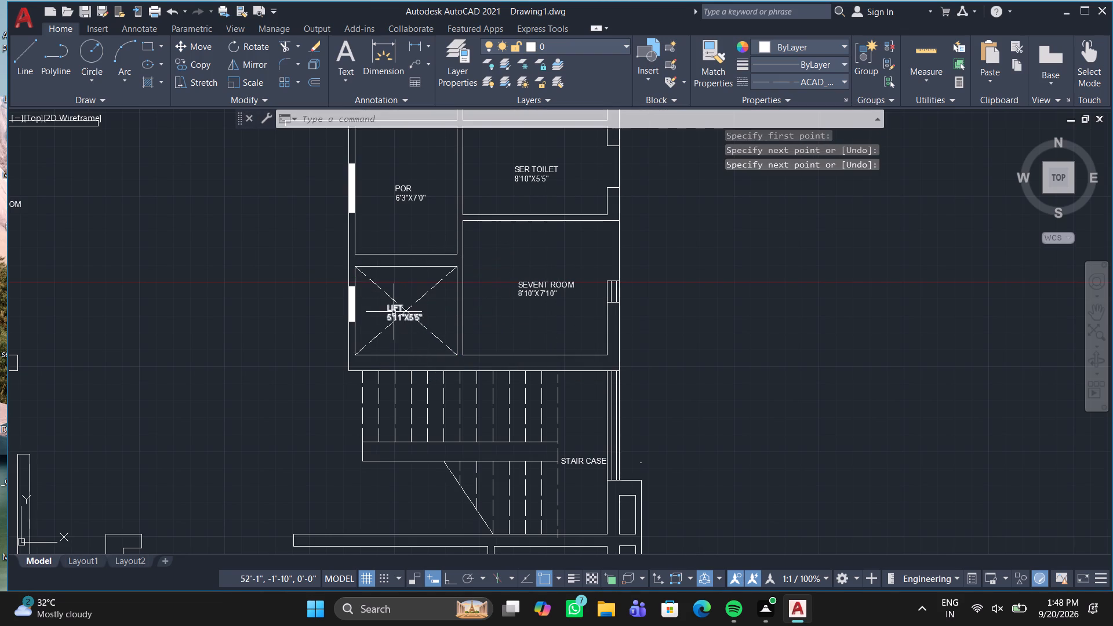
Reposition the LIFT room label above the crossing of the dashed diagonals, roughly centred between them.
left_click(393, 312)
left_click(390, 305)
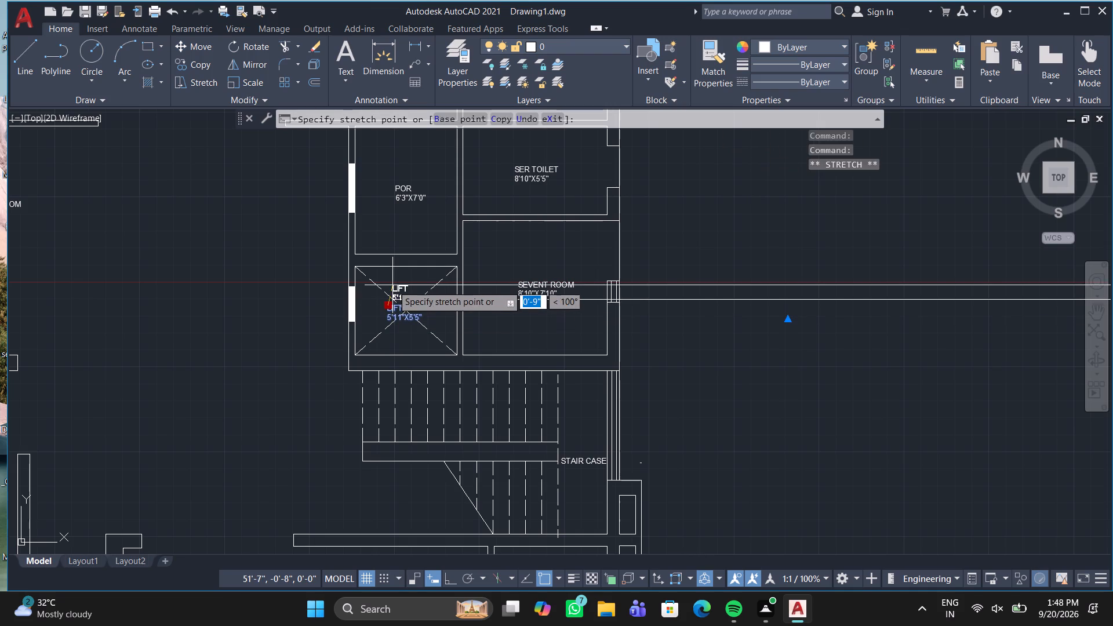
left_click(395, 279)
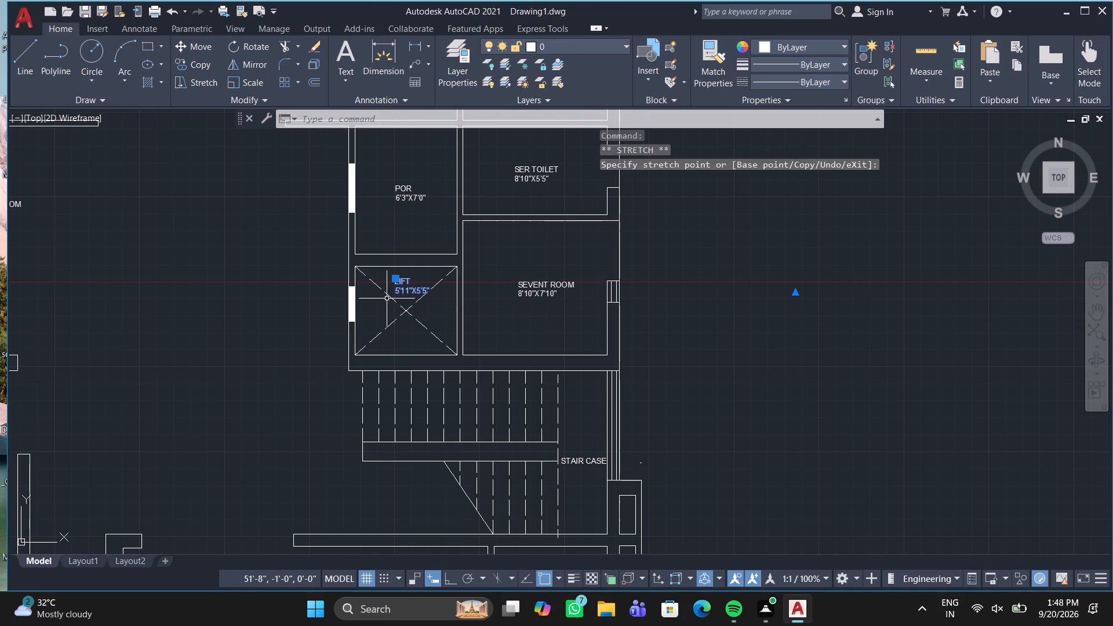
key("Escape")
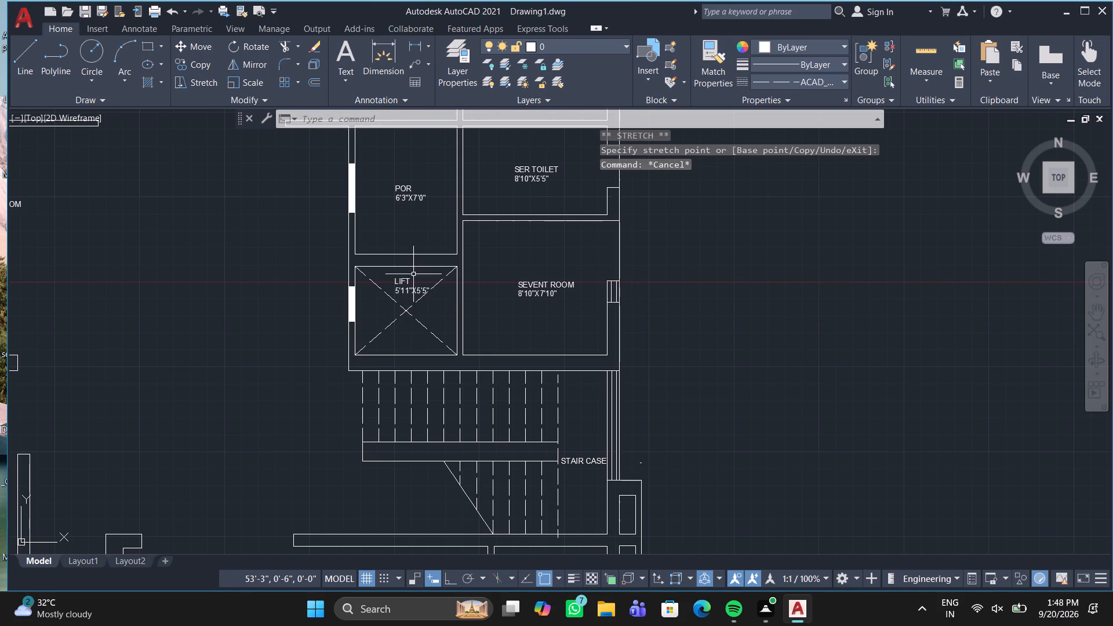
scroll(410, 284, "up", 2)
left_click(383, 274)
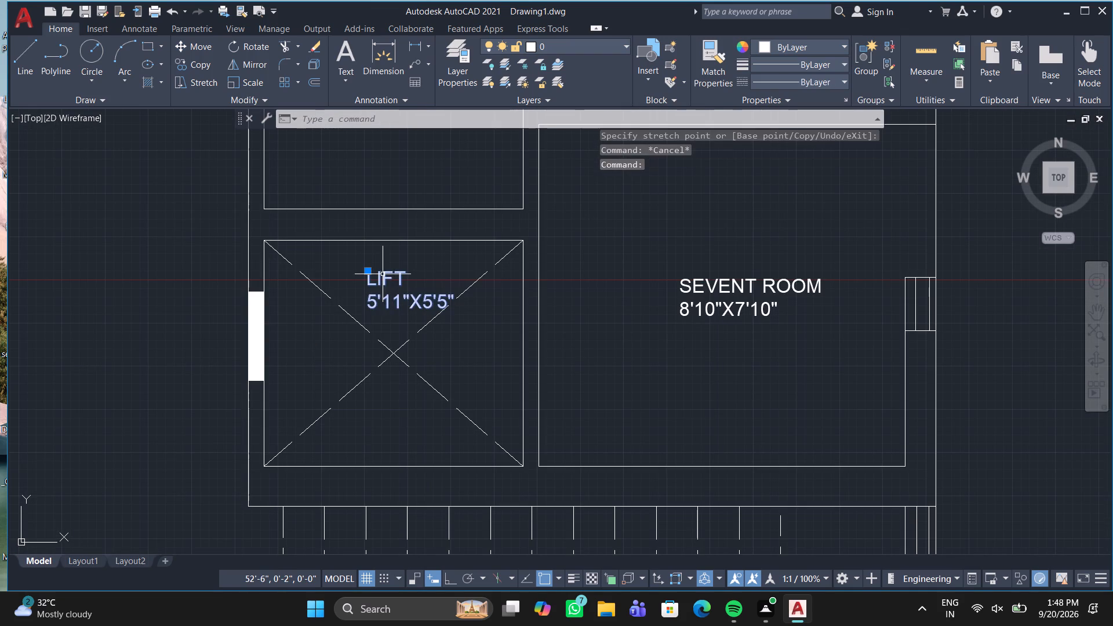
left_click(366, 272)
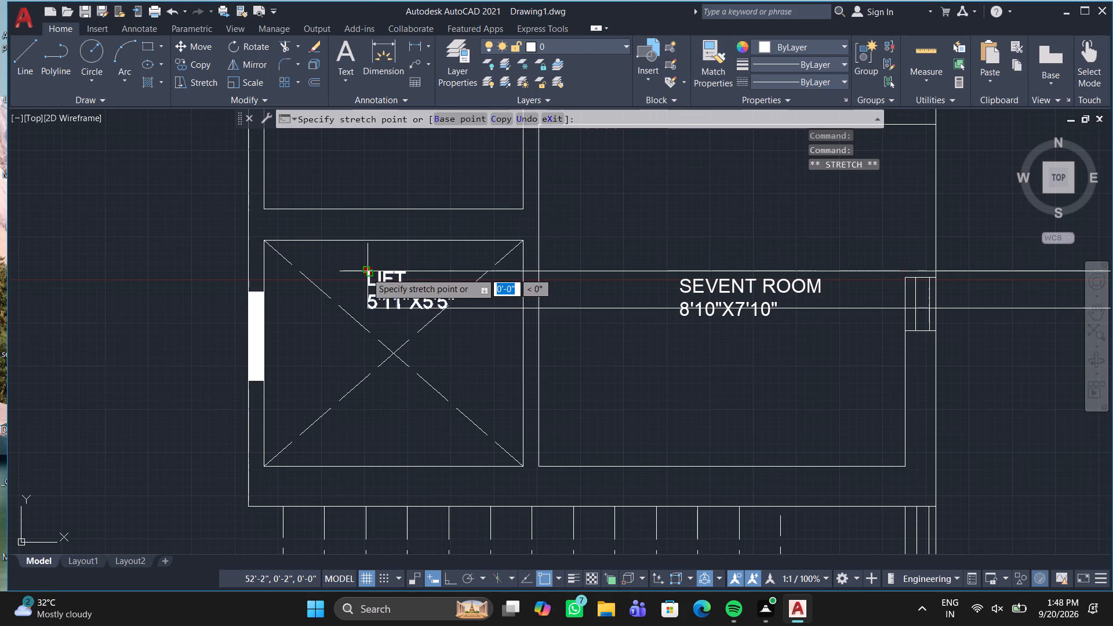
left_click(356, 270)
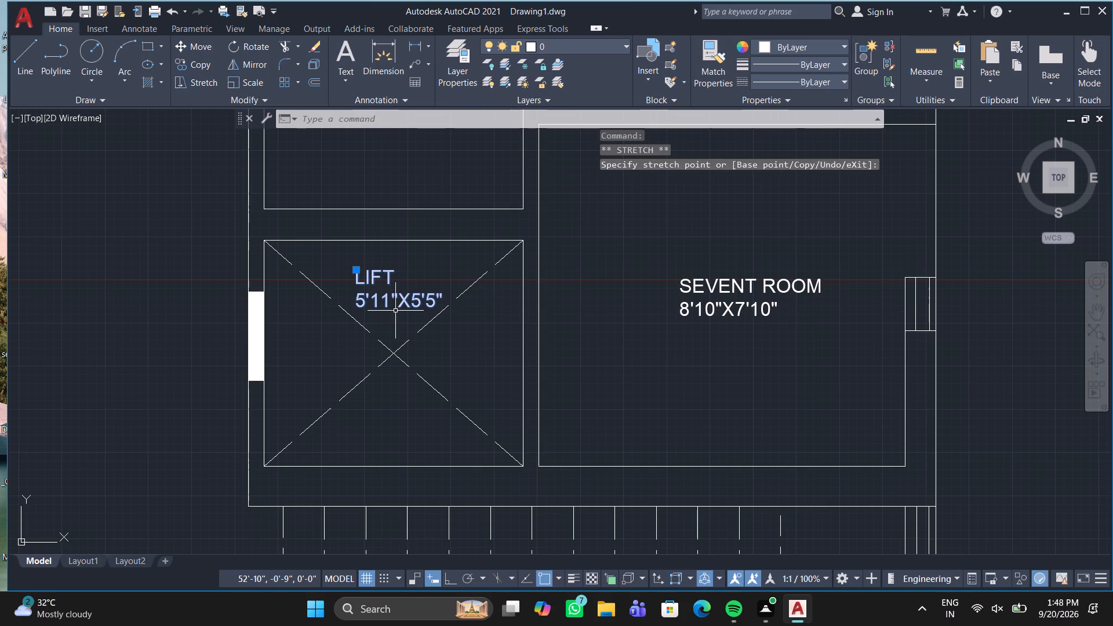
key("Escape")
scroll(379, 402, "down", 1)
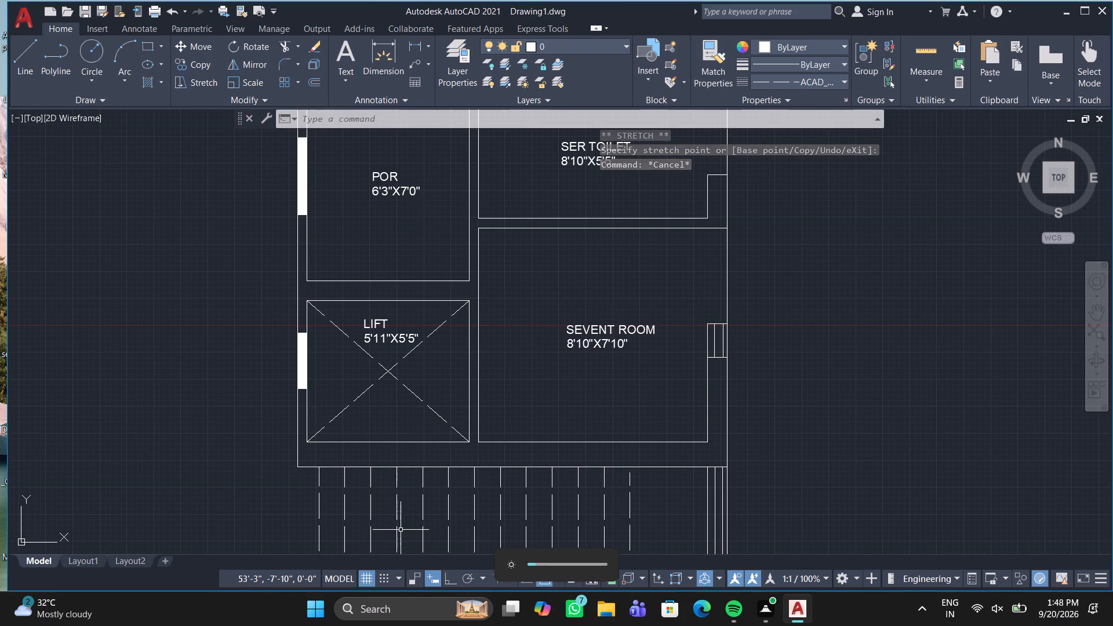
Rotate the entertainment center block beside the toilet block in Bed Room-1 by 180° about its upper-left corner.
scroll(385, 446, "down", 2)
middle_click_drag(330, 445, 617, 461)
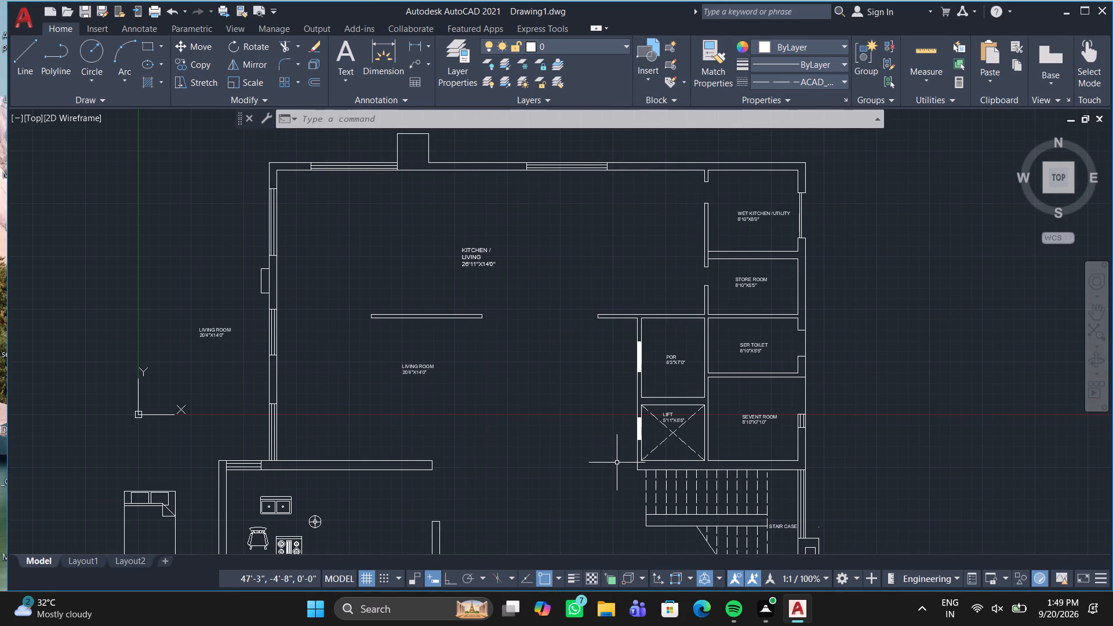
scroll(617, 463, "down", 2)
middle_click_drag(617, 463, 680, 334)
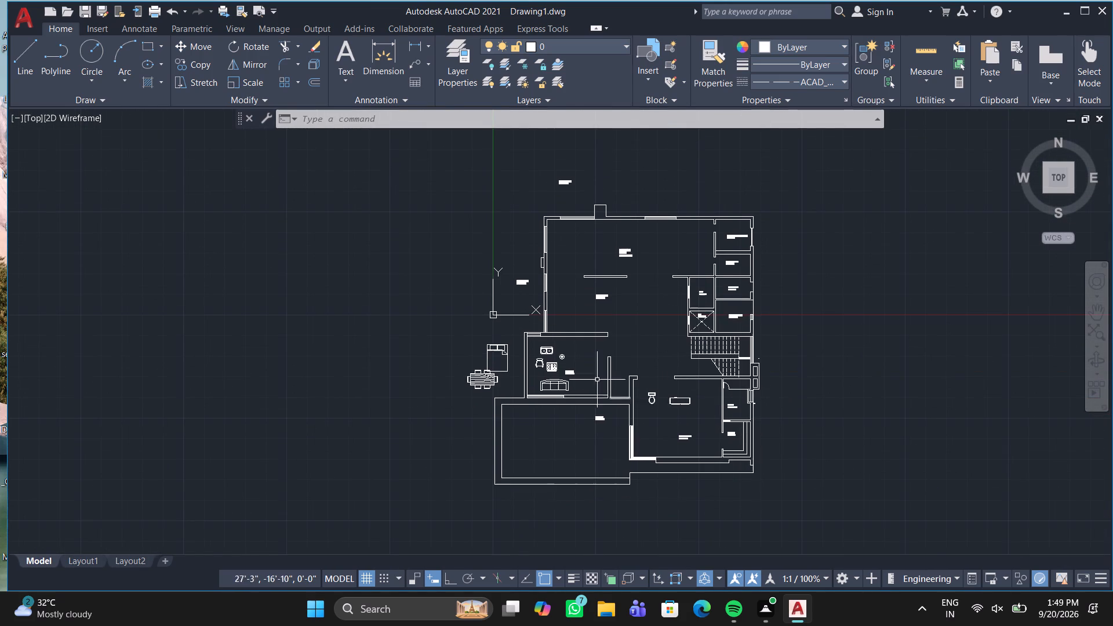
scroll(574, 366, "up", 3)
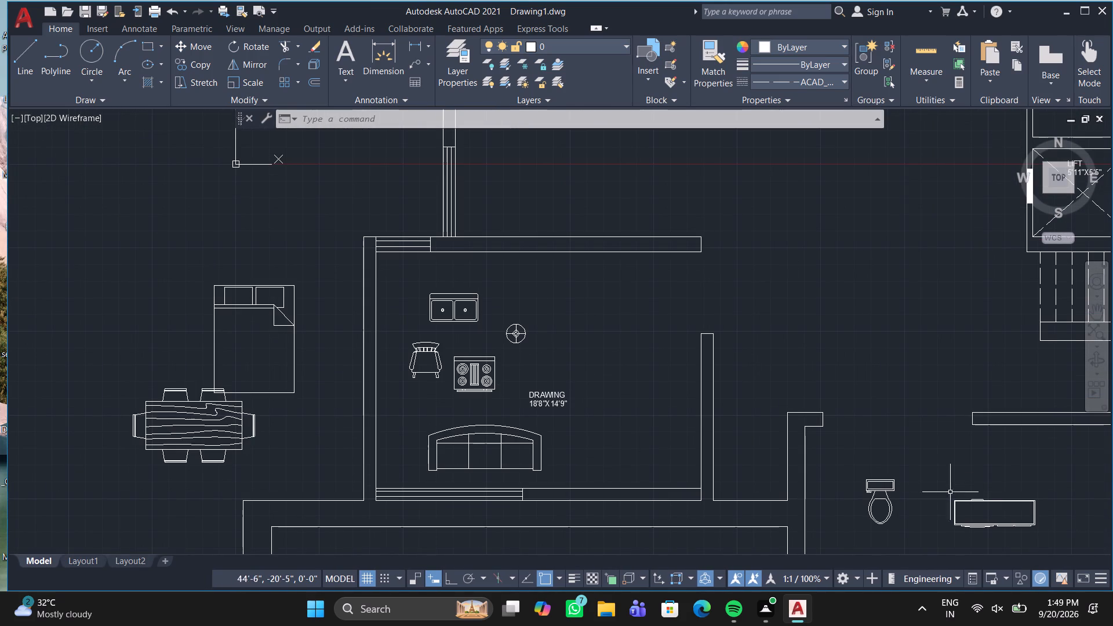
left_click(968, 502)
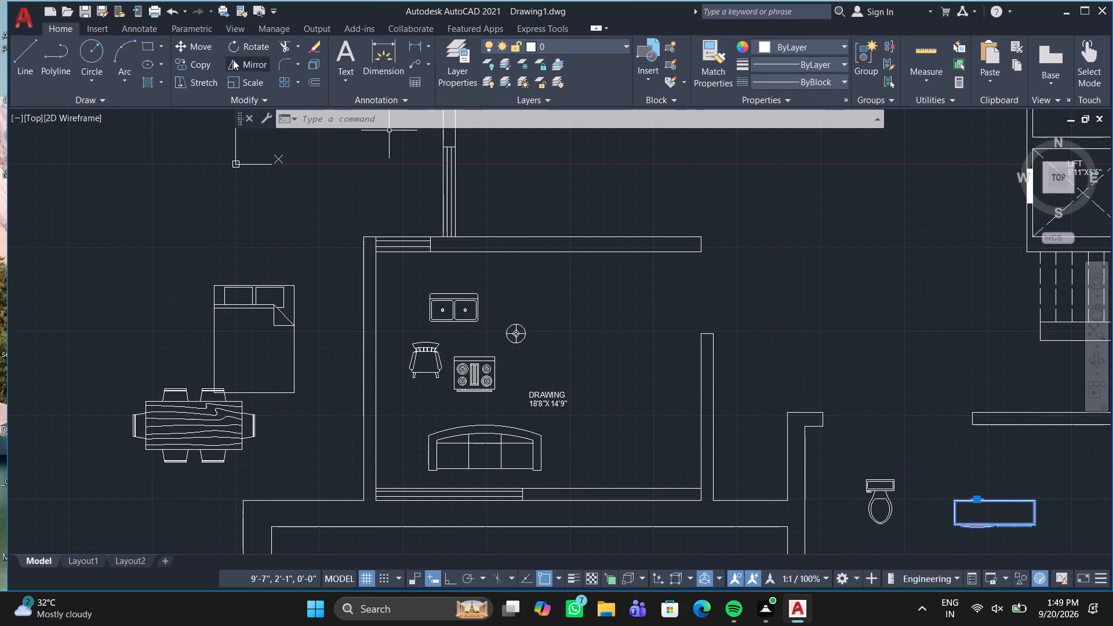
left_click(253, 45)
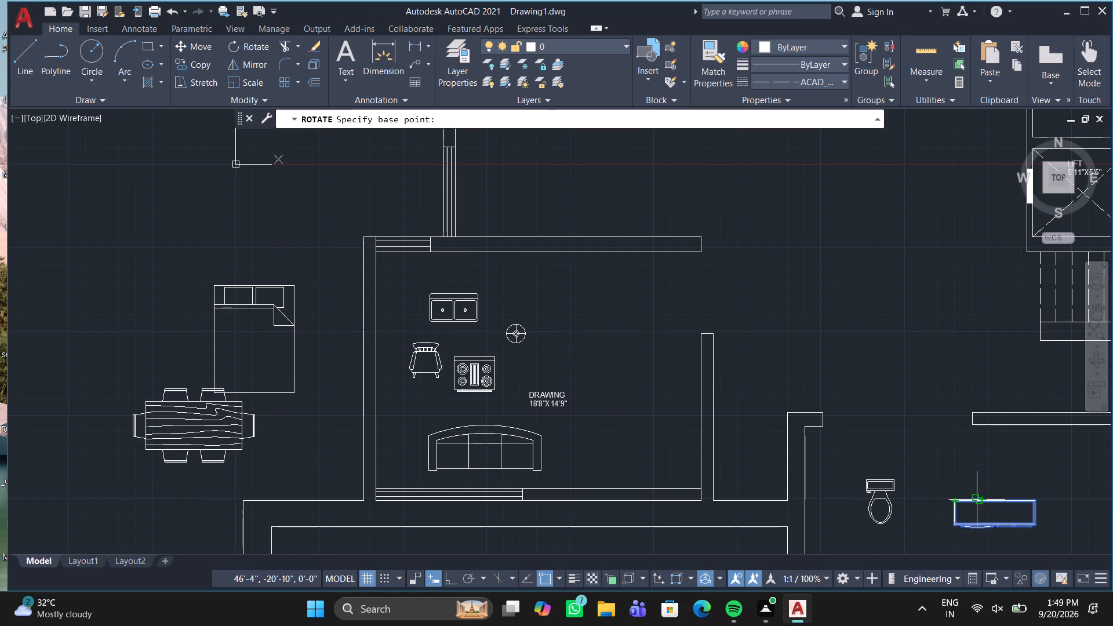
left_click(956, 504)
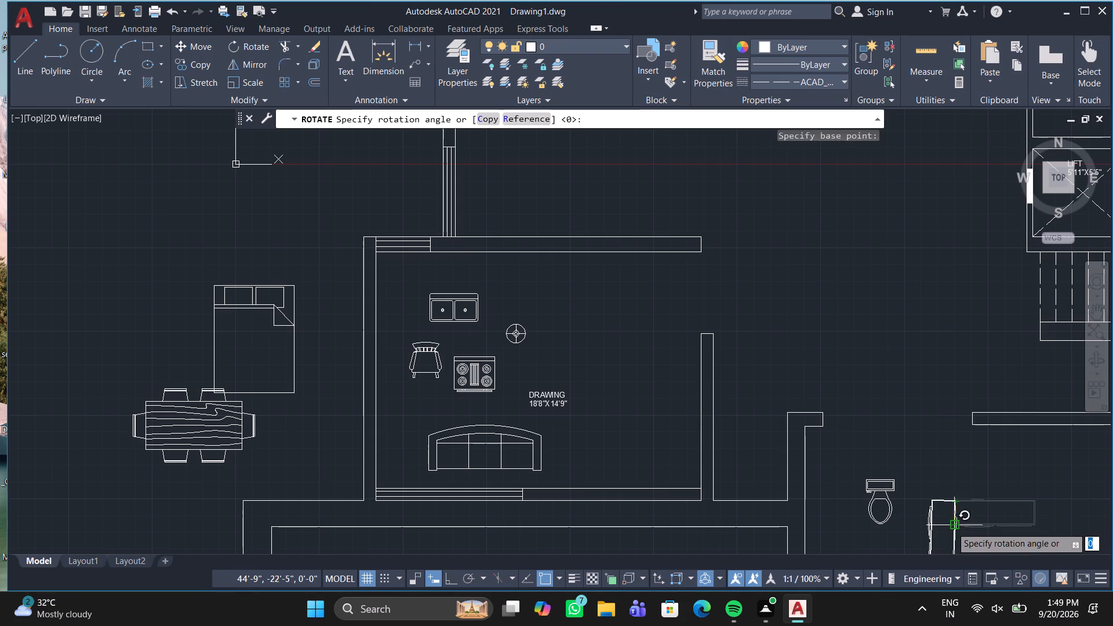
left_click(936, 497)
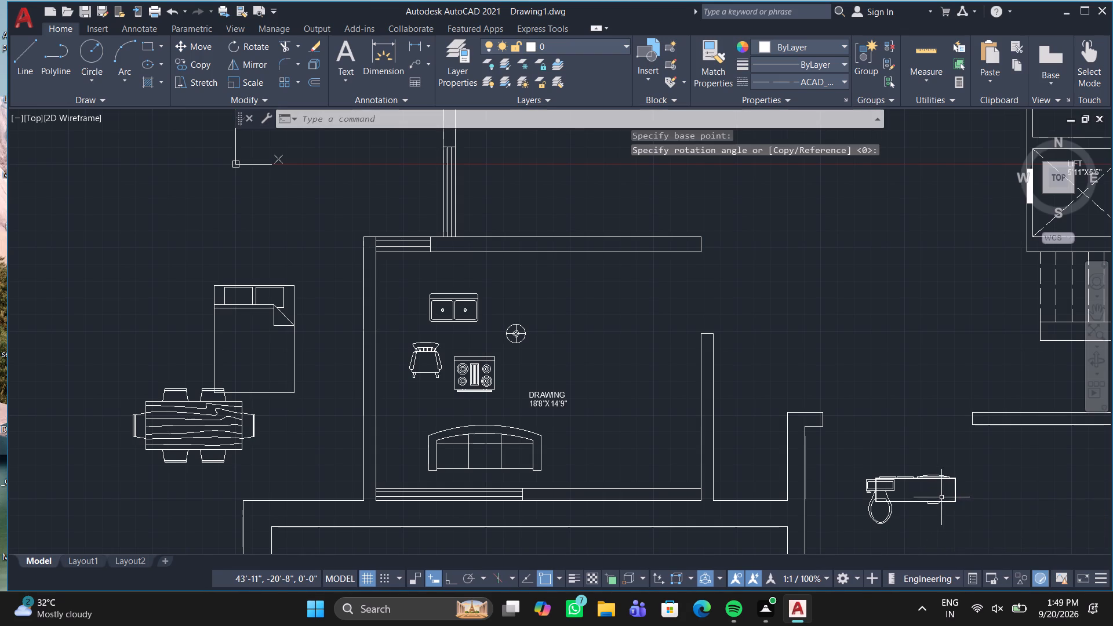
Copy the entertainment center from its lower-right corner onto the top edge of the partition between the kitchen/living and living room.
left_click(949, 503)
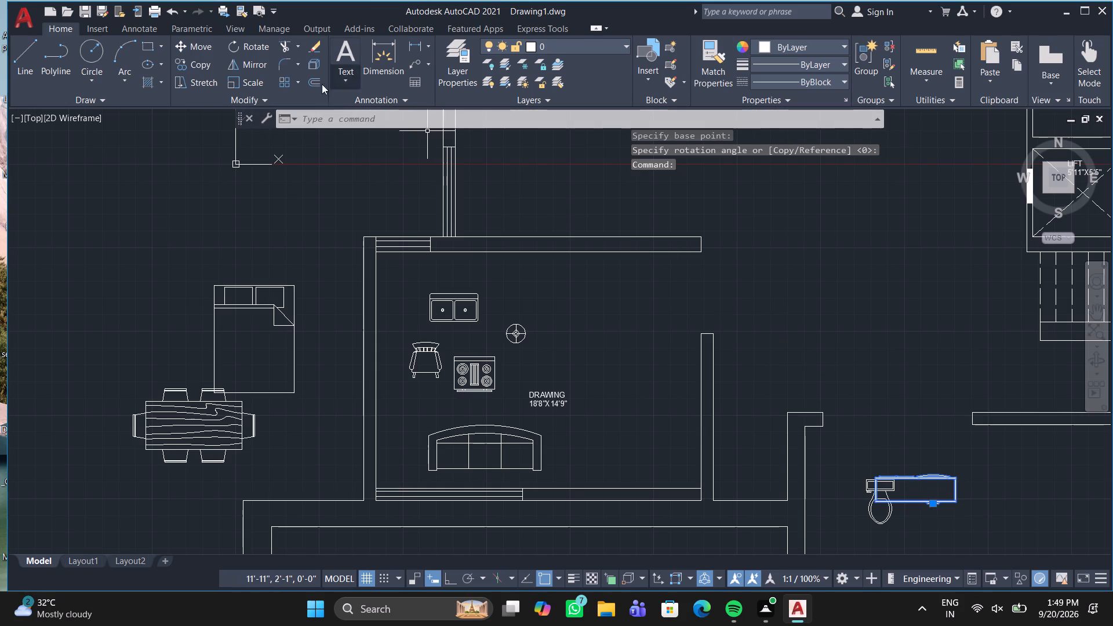
left_click(199, 63)
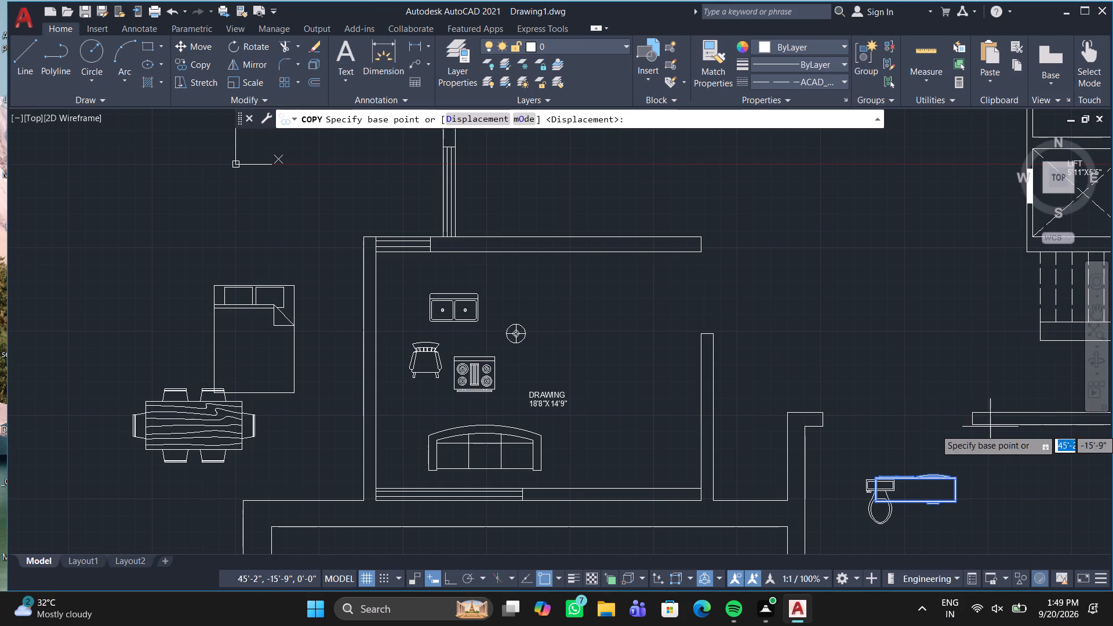
left_click(955, 502)
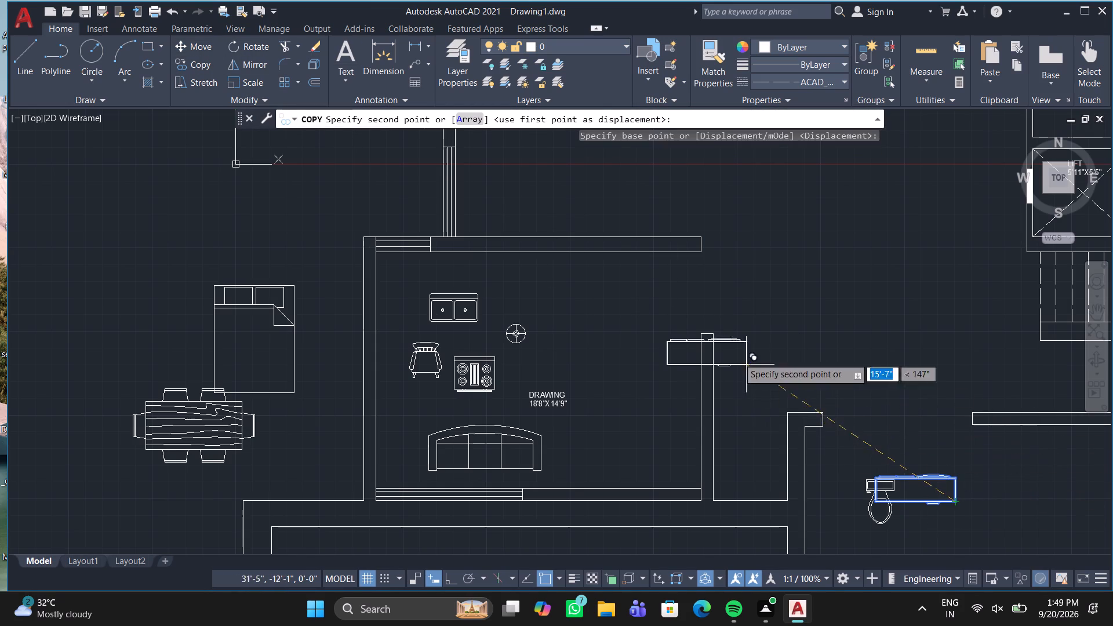
middle_click_drag(672, 282, 602, 480)
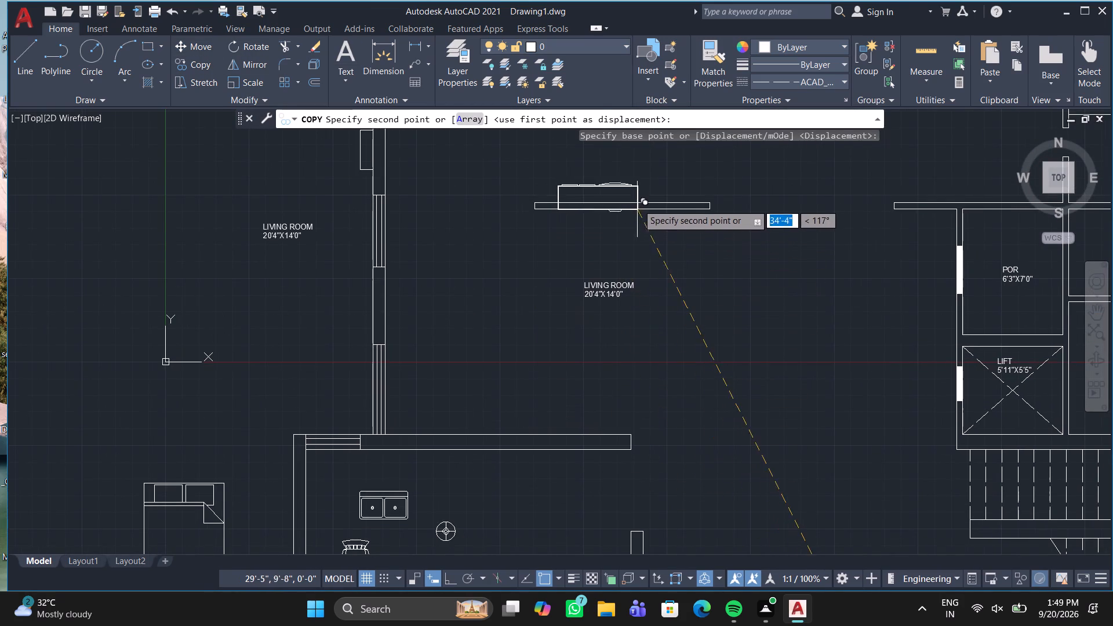
scroll(643, 191, "up", 2)
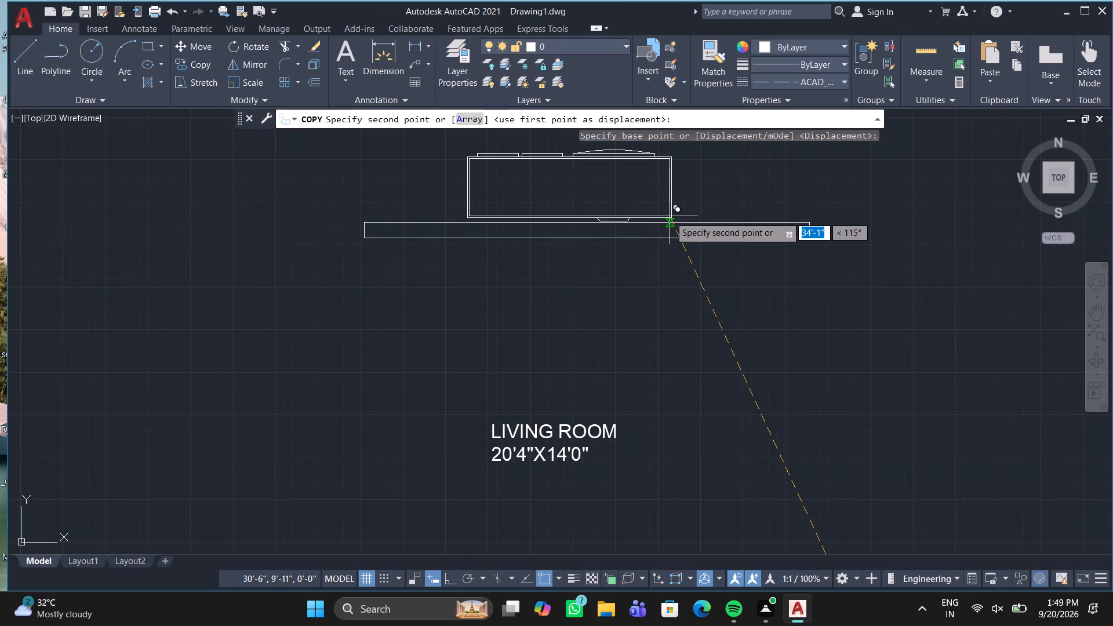
left_click(670, 219)
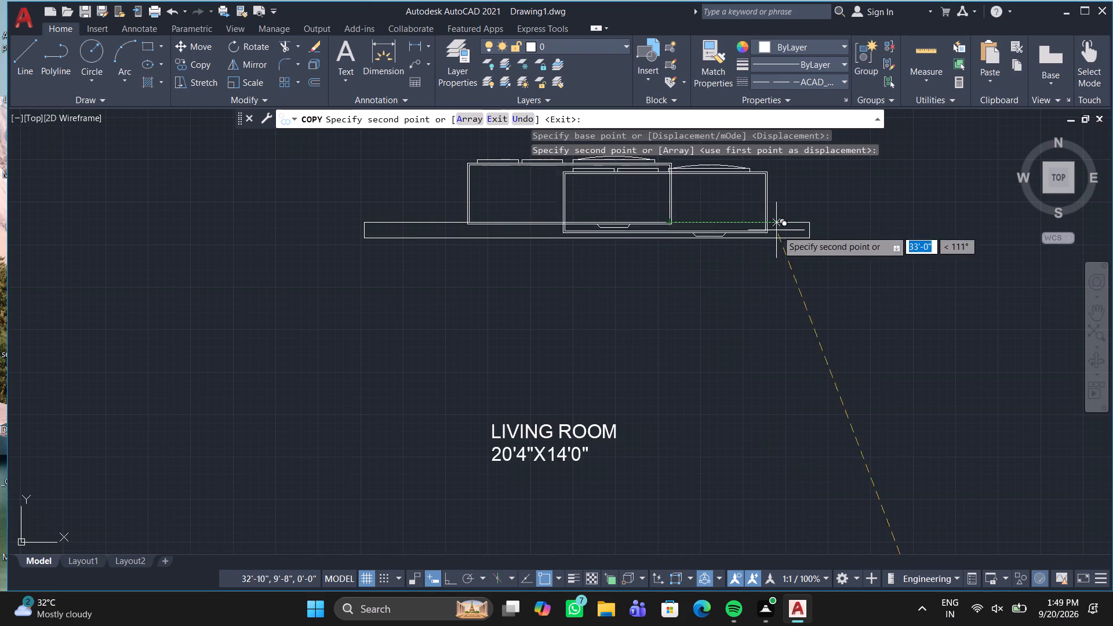
key("Escape")
Move the original entertainment center from Bed Room-1 into the drawing room, between the room label and the right wall.
scroll(752, 455, "down", 1)
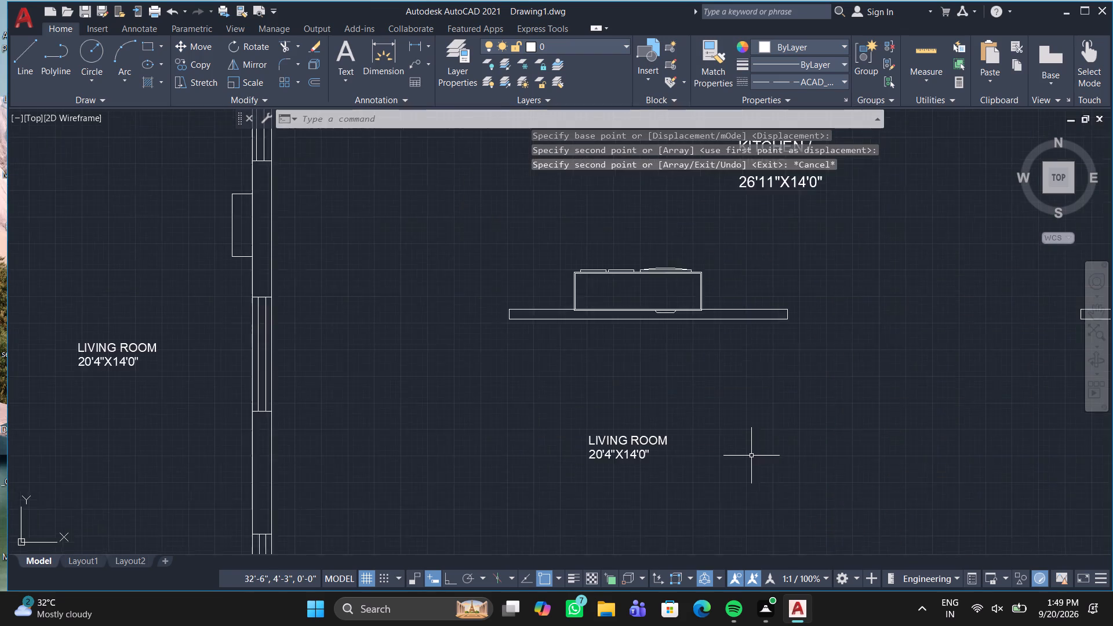
middle_click_drag(749, 448, 755, 220)
scroll(753, 213, "down", 3)
scroll(722, 390, "up", 1)
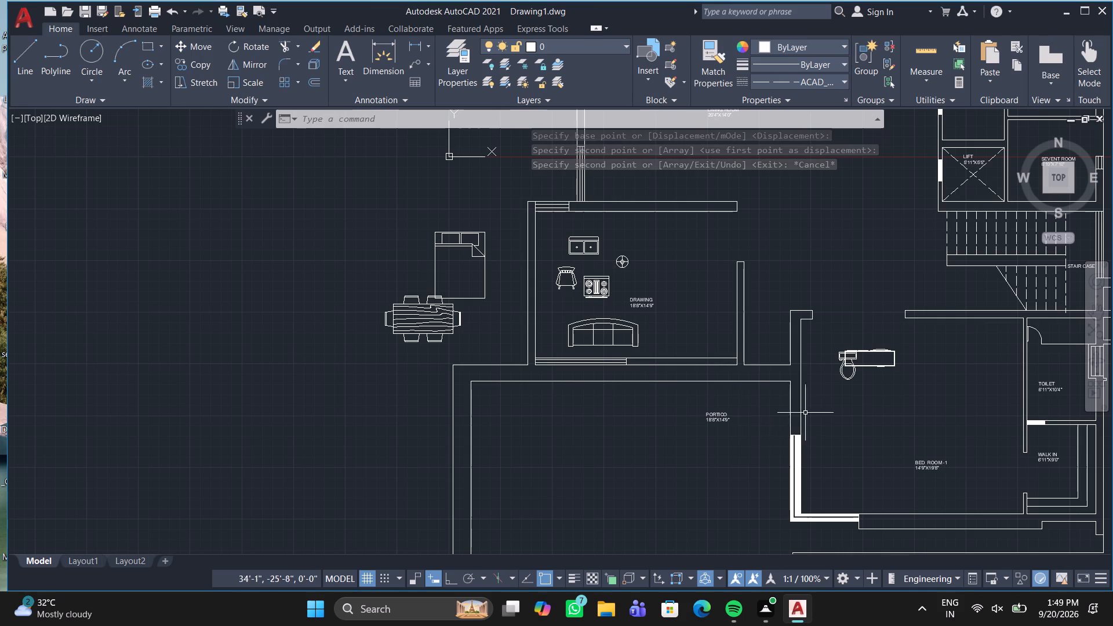
left_click(878, 365)
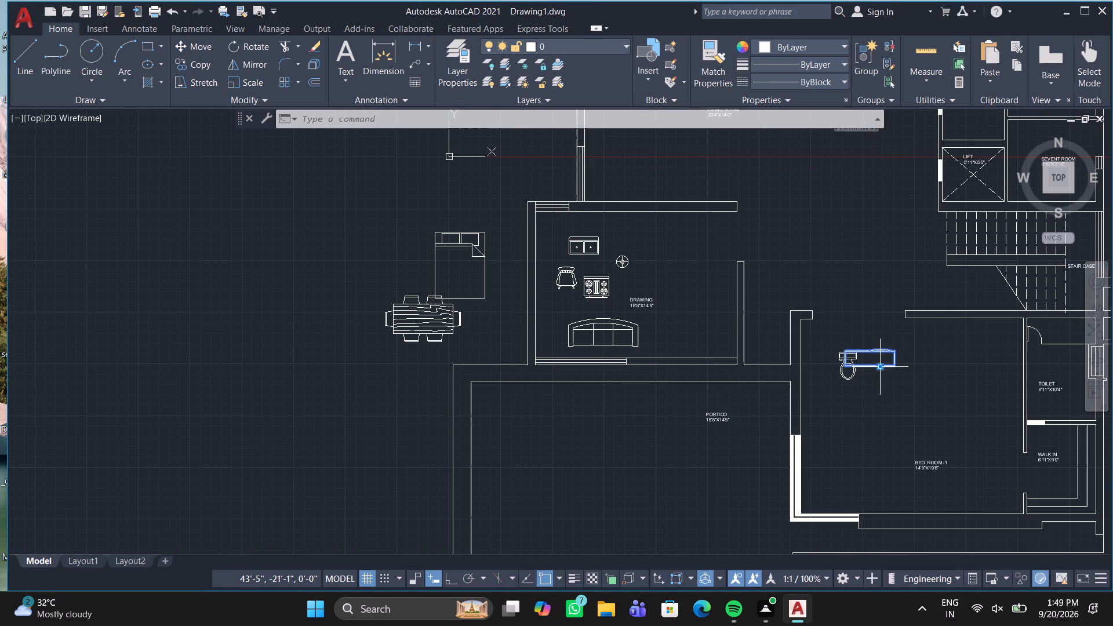
left_click(879, 366)
middle_click_drag(641, 281, 633, 308)
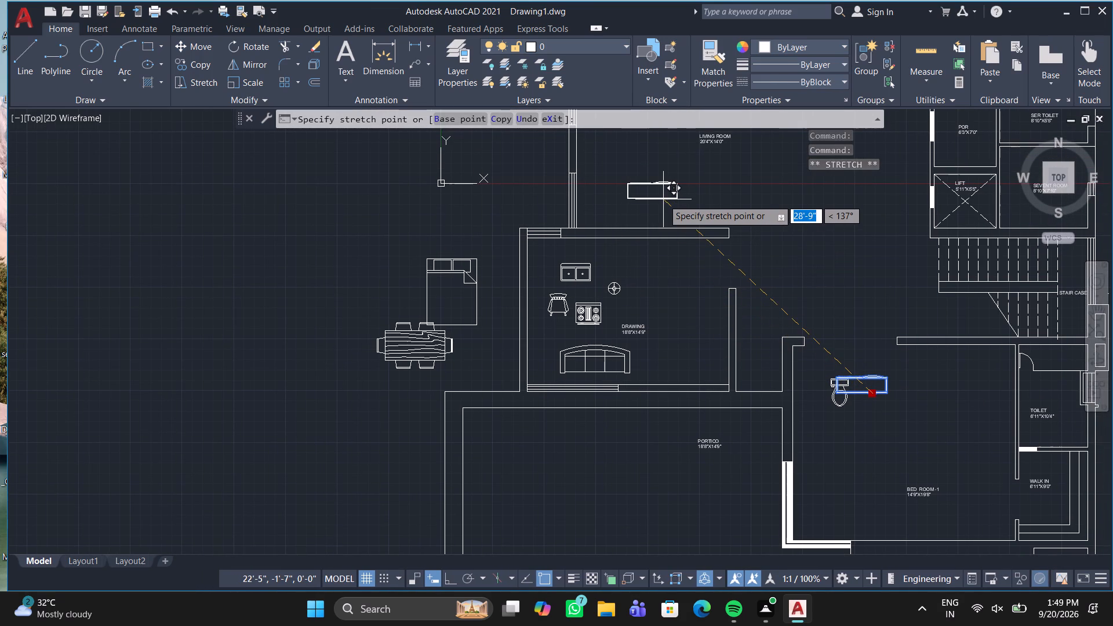
middle_click_drag(663, 199, 627, 348)
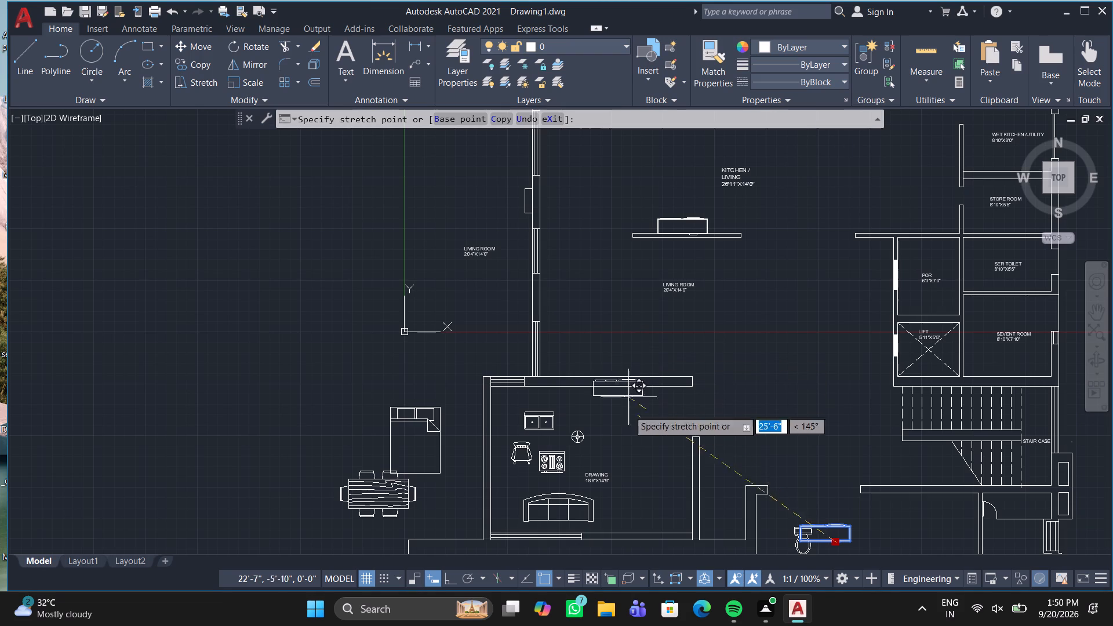
left_click(669, 472)
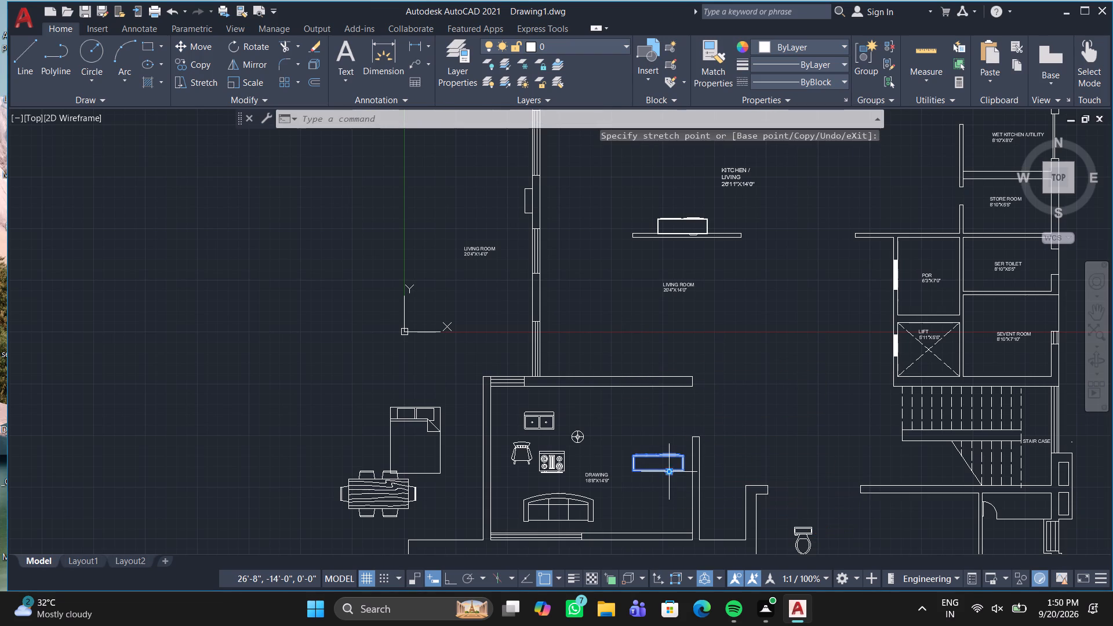
key("Escape")
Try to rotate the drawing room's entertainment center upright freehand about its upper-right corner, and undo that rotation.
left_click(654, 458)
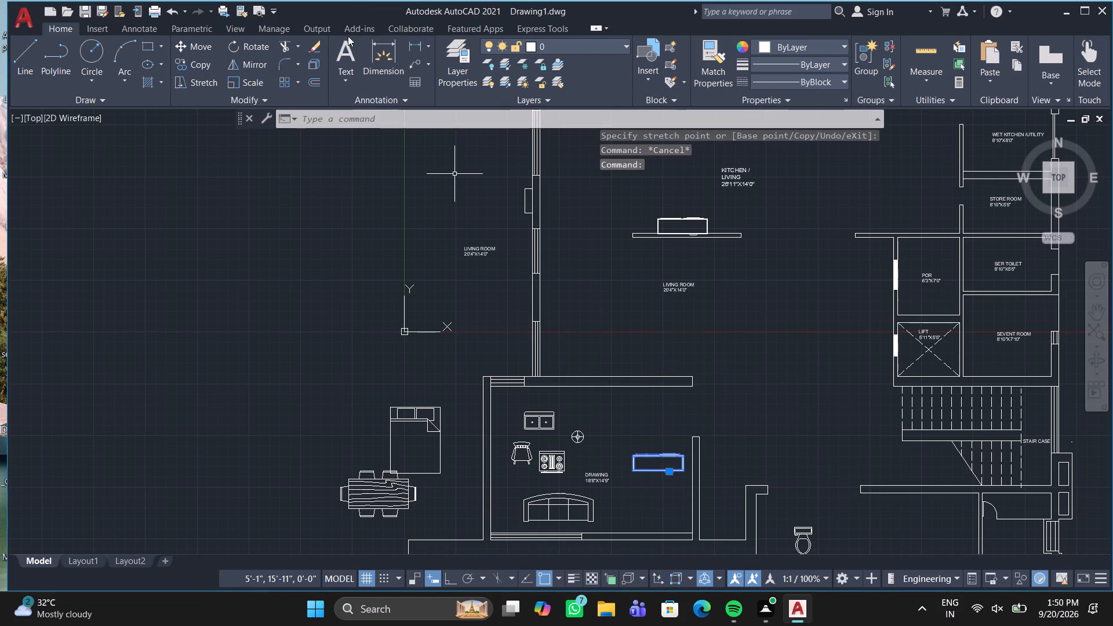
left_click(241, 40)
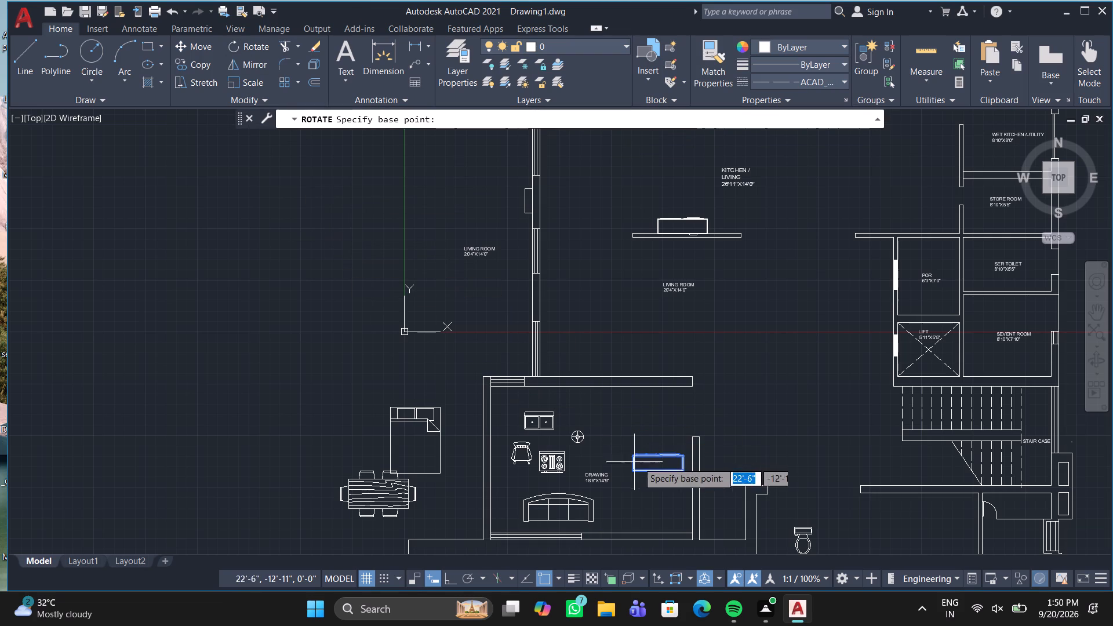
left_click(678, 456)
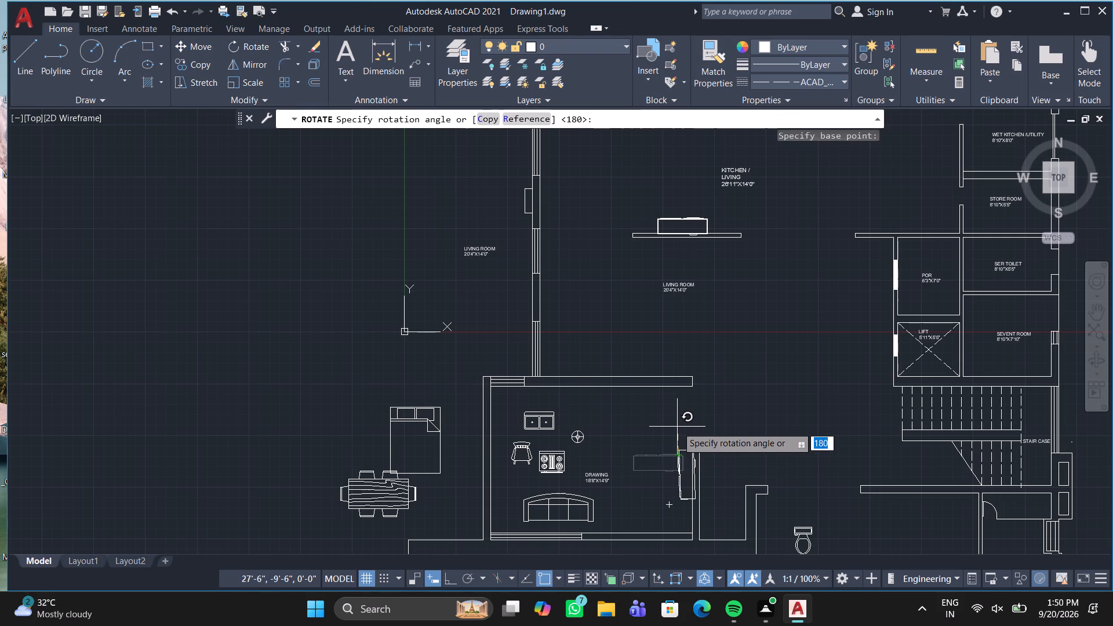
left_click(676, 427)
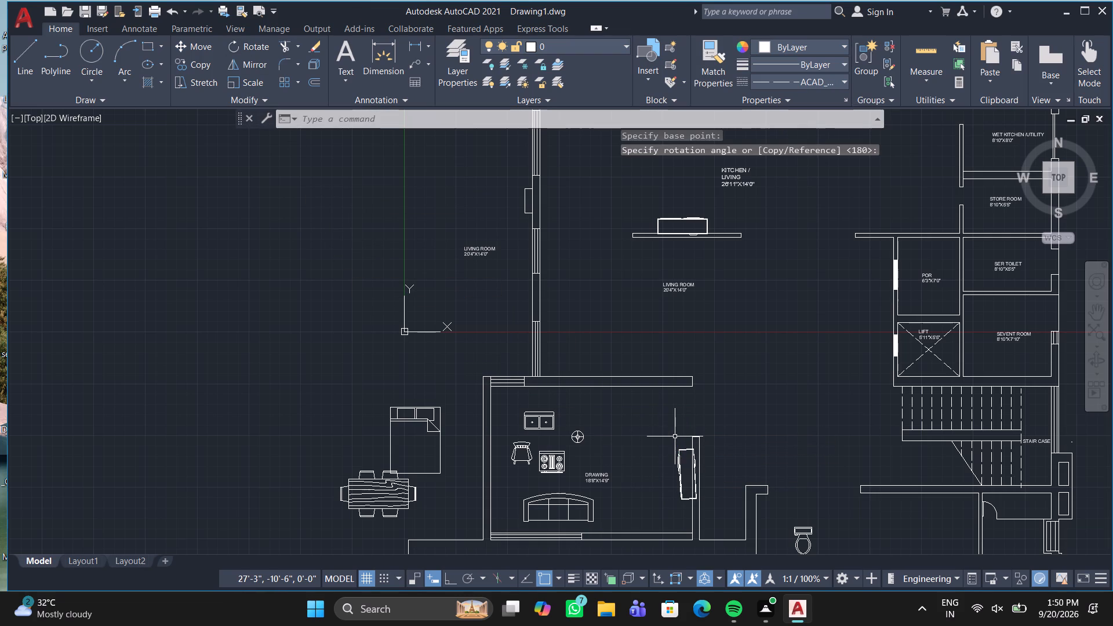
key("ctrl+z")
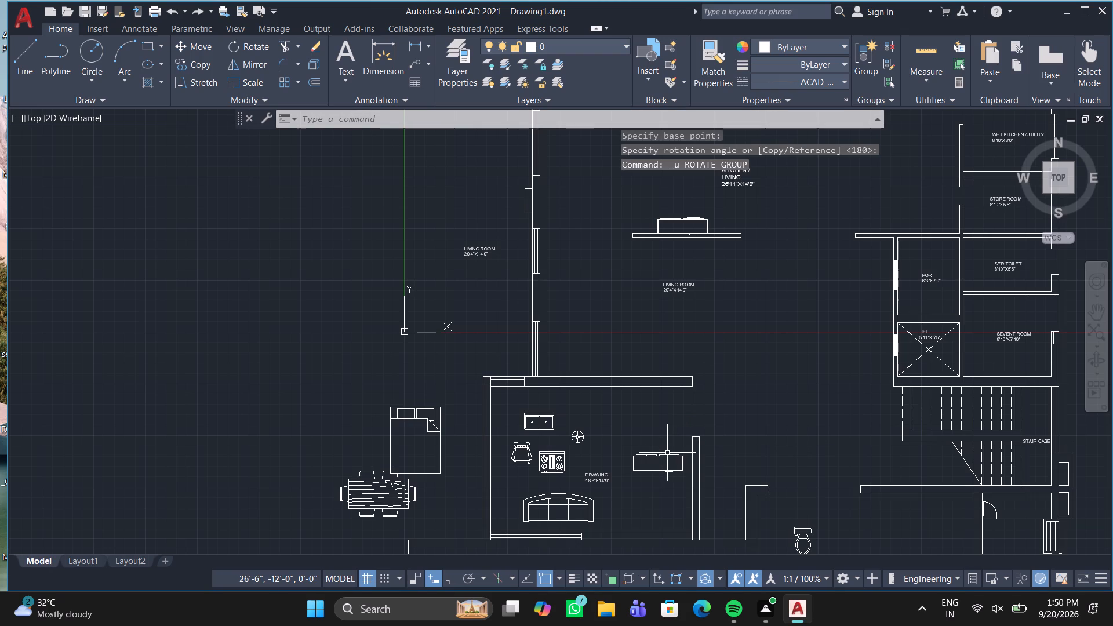
Rotate the drawing room's entertainment center by 90° about its lower-right corner with Ortho on.
left_click(667, 453)
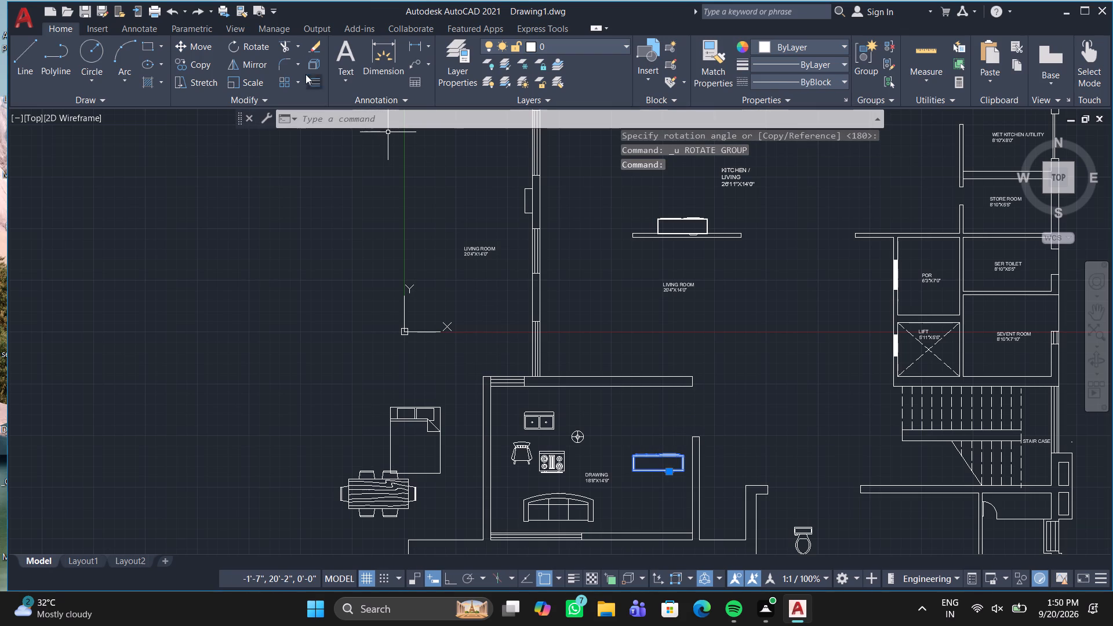
left_click(265, 46)
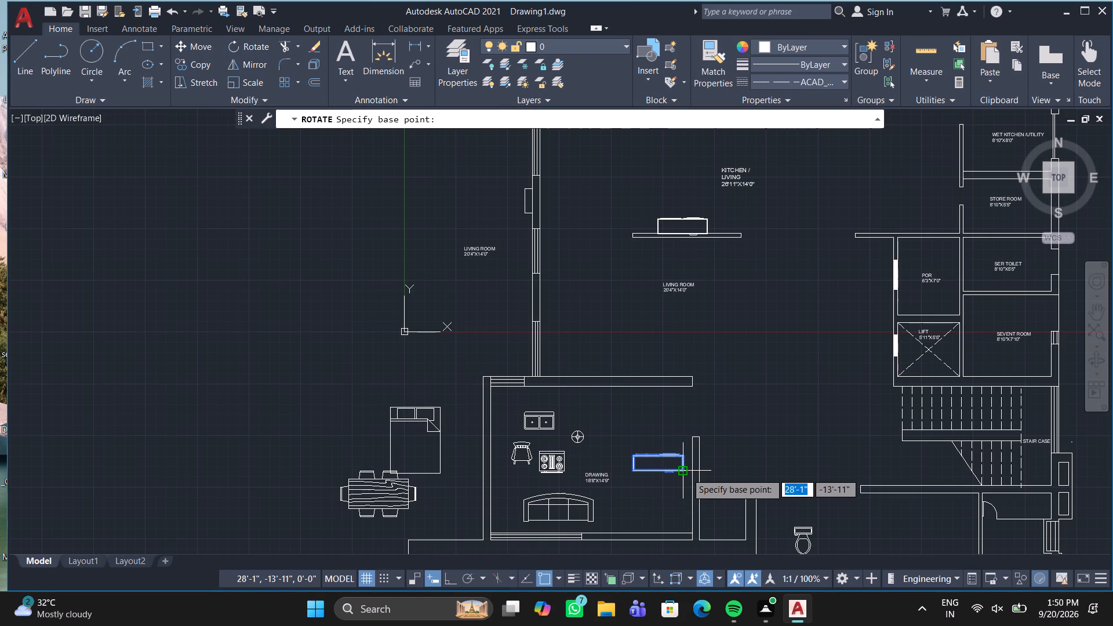
left_click(686, 473)
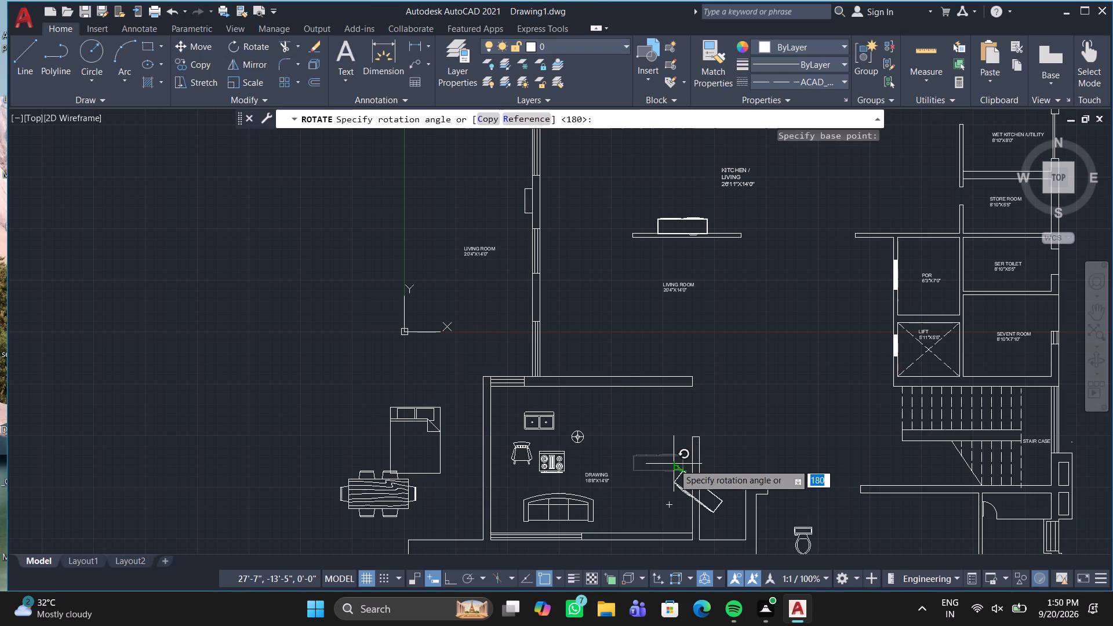
key("F8")
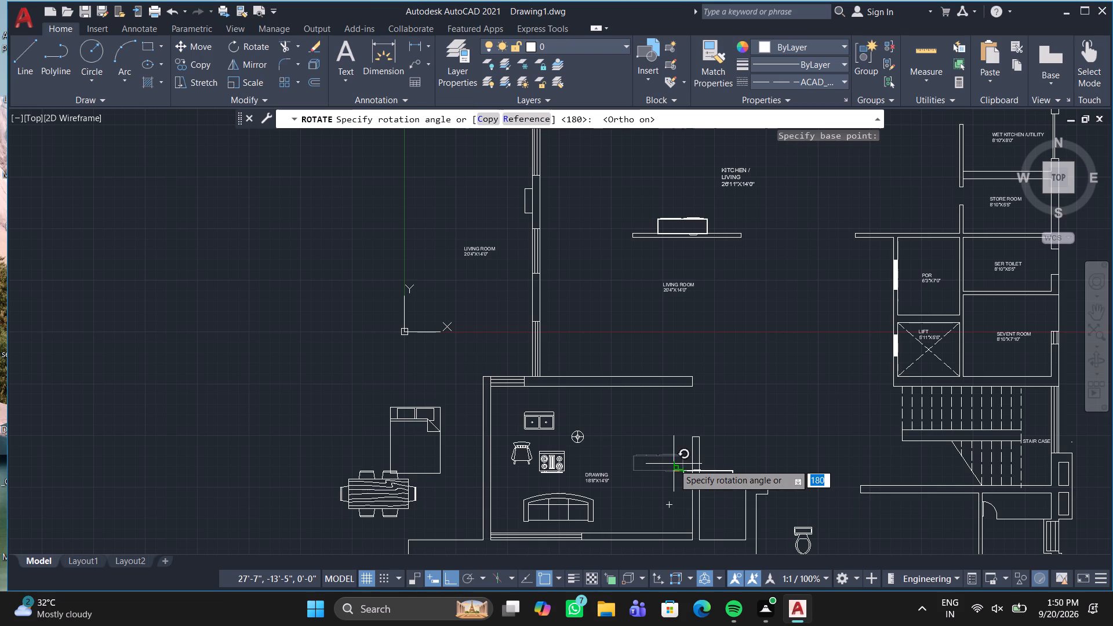
left_click(672, 403)
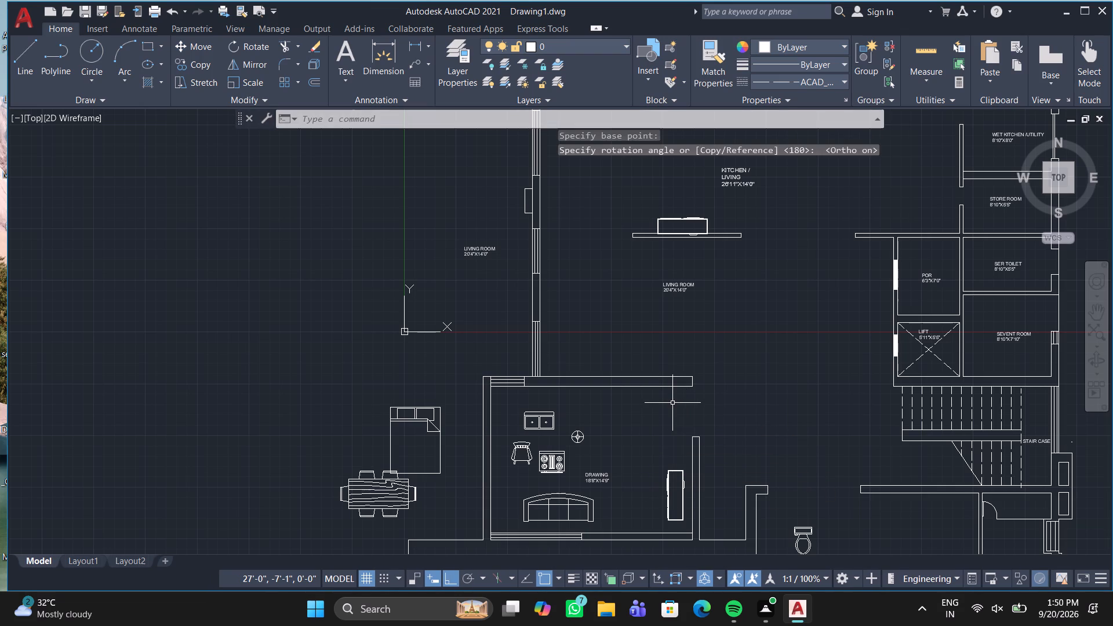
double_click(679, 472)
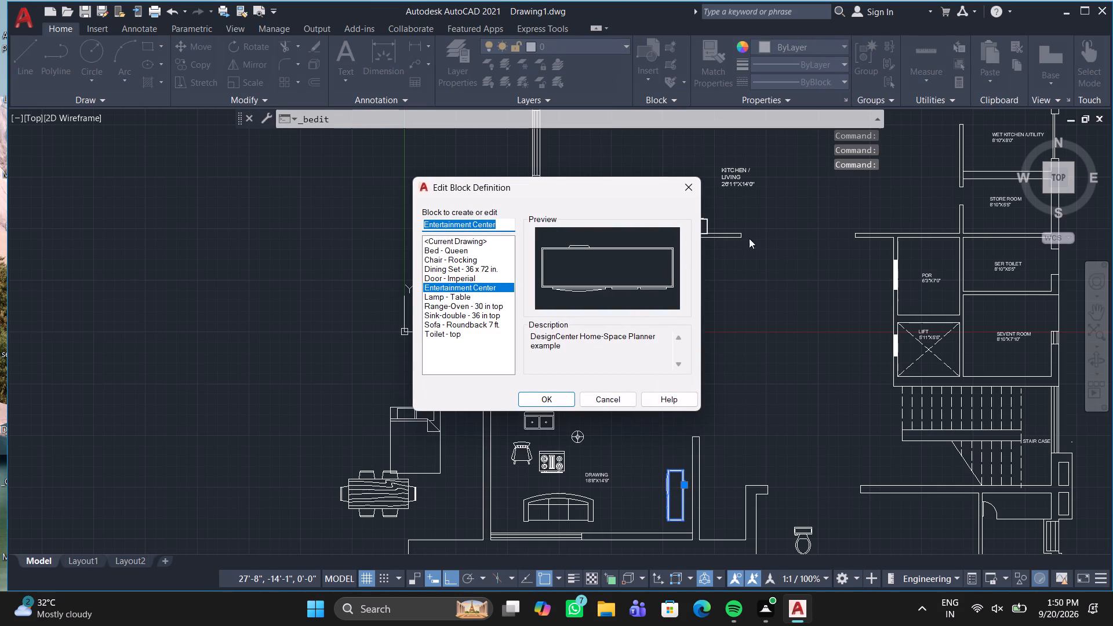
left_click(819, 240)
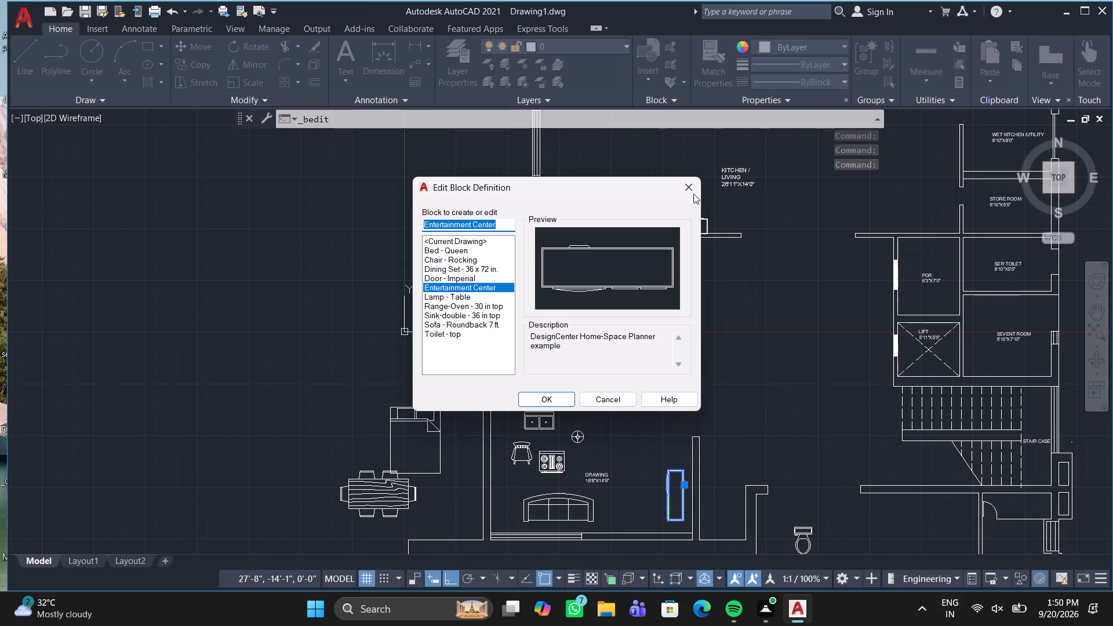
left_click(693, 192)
Turn Ortho off and move the upright entertainment center against the inner face of the drawing room's right wall.
left_click(671, 466)
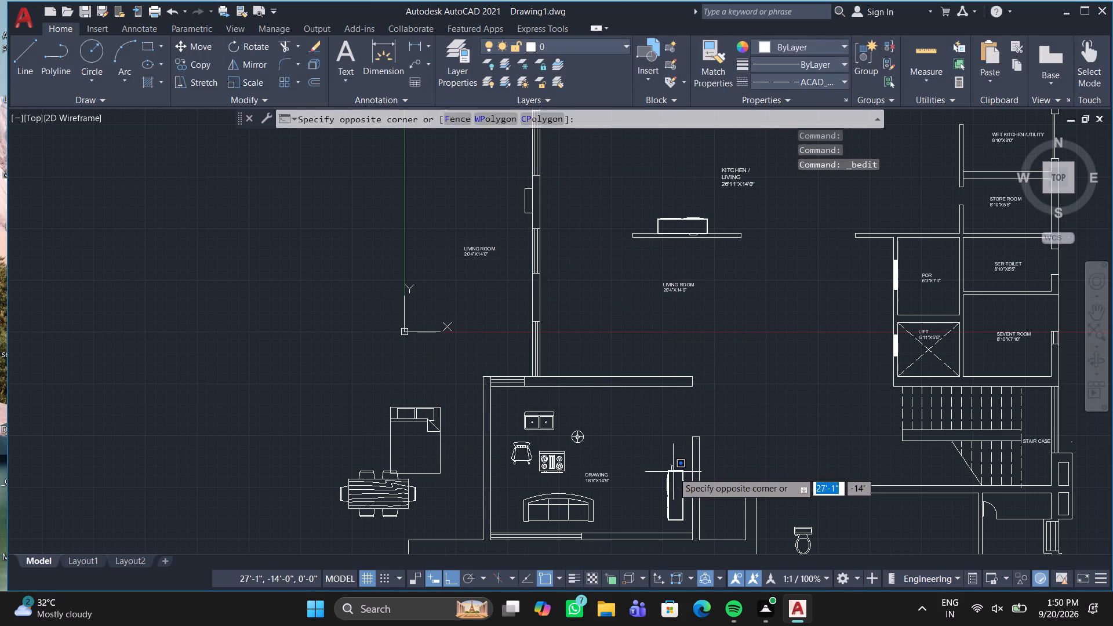
left_click(674, 472)
left_click(682, 474)
left_click(685, 483)
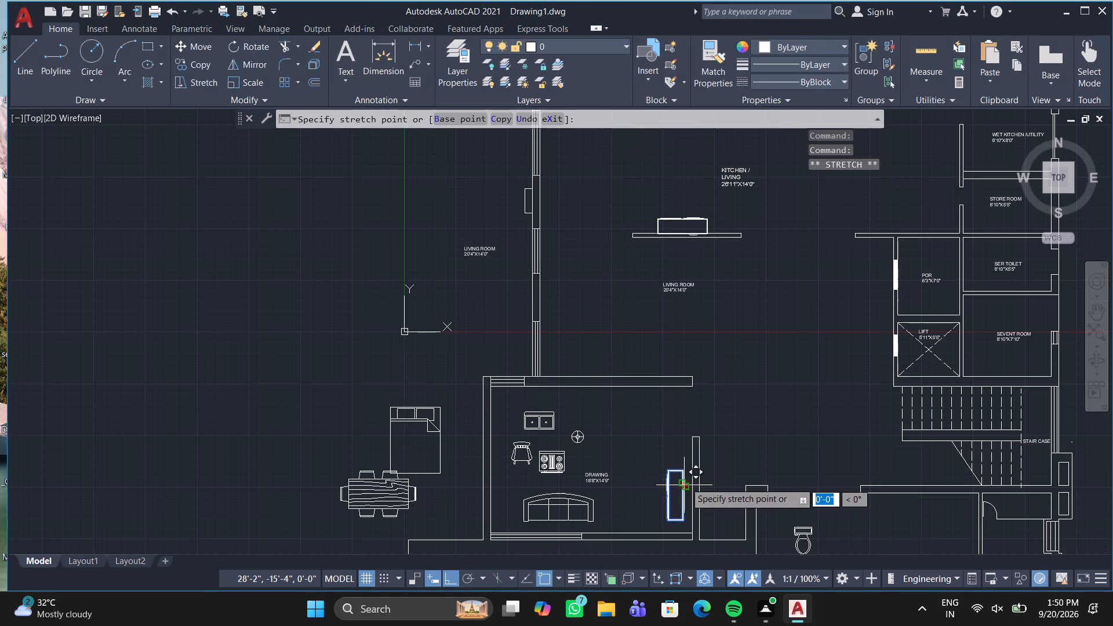
key("F8")
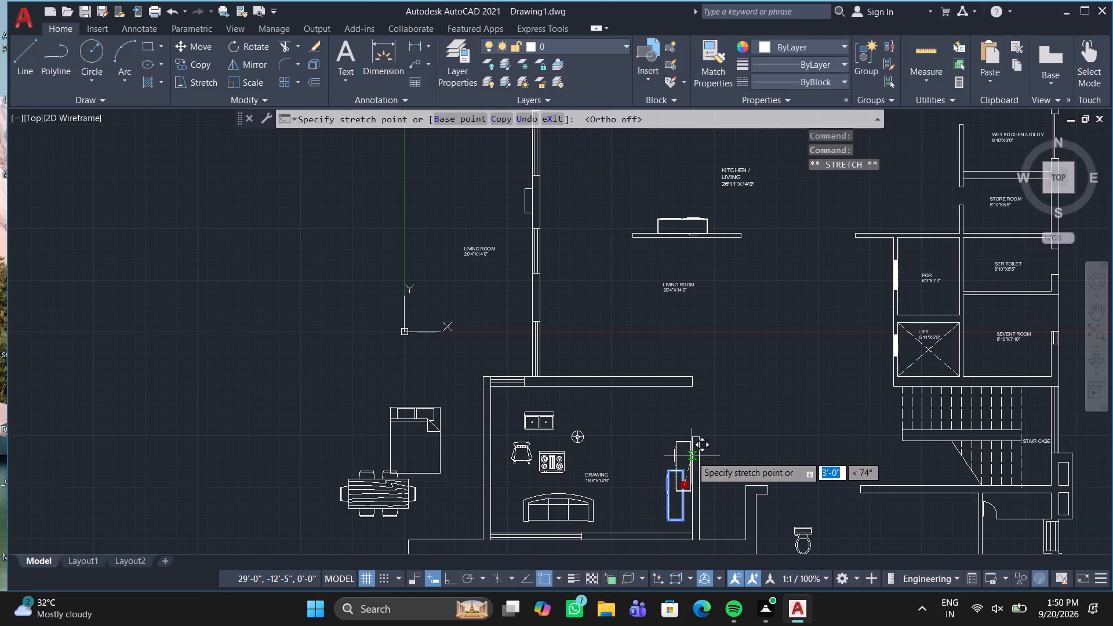
scroll(692, 456, "up", 2)
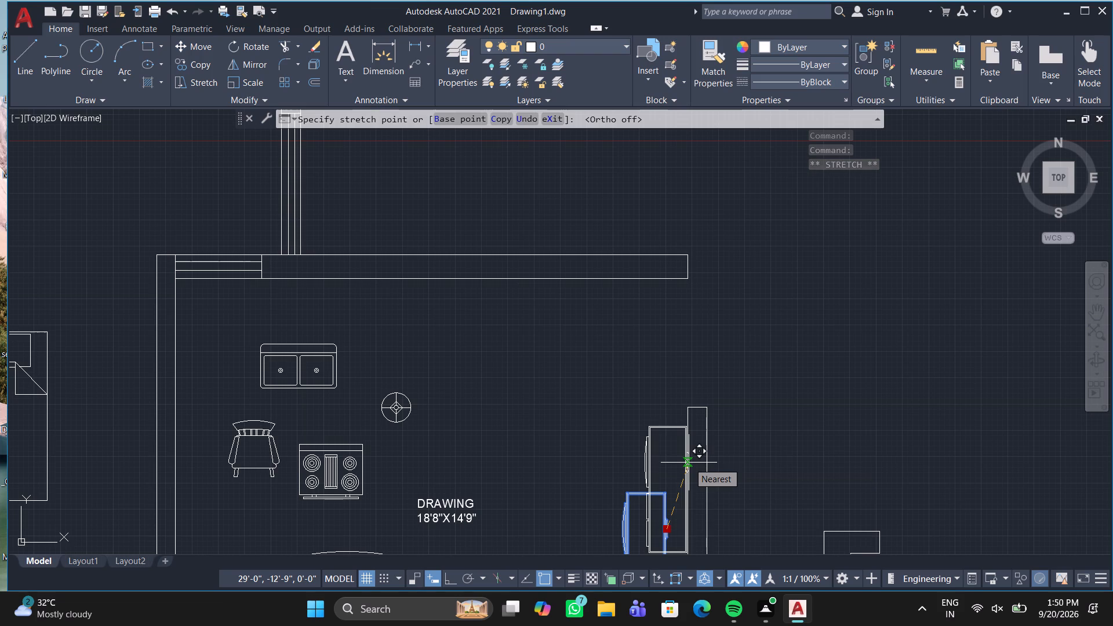
left_click(689, 463)
key("Escape")
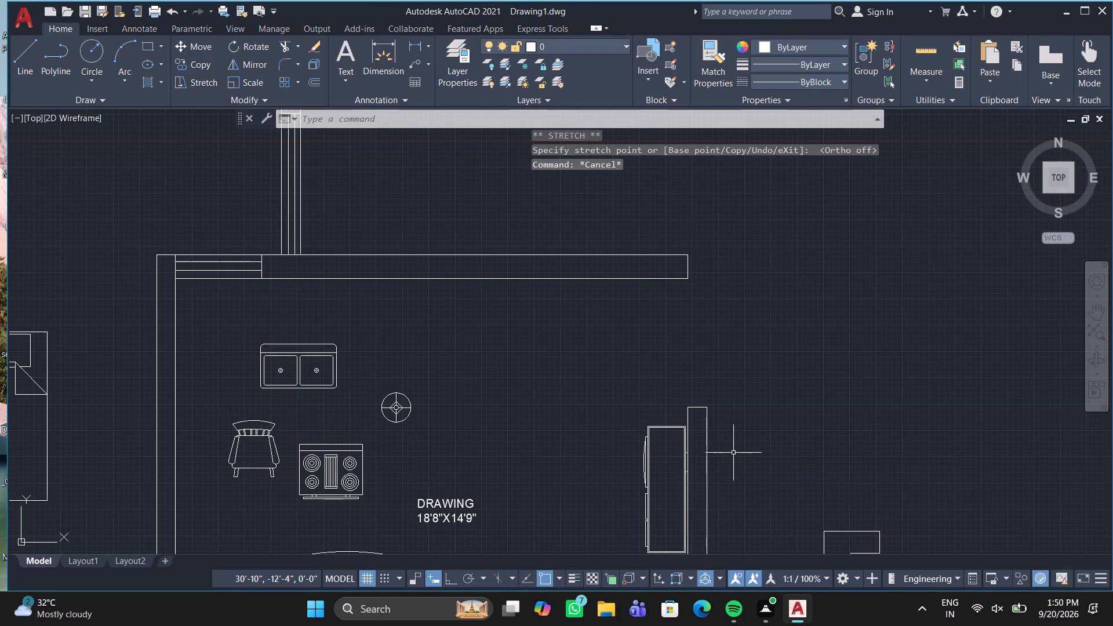
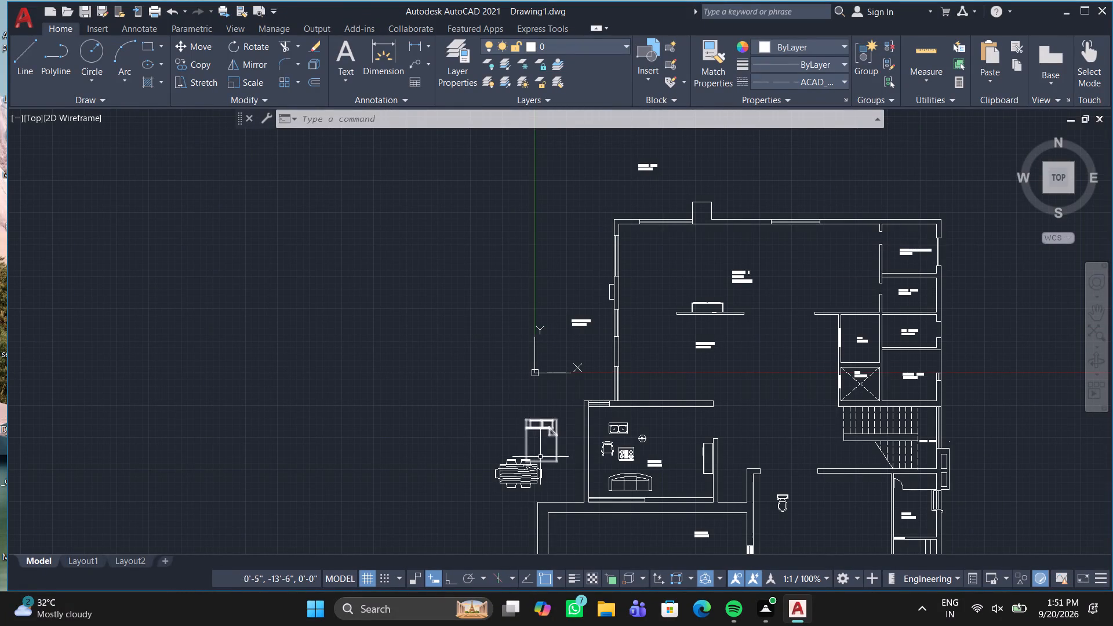
Move the cooktop from the drawing room into the wet kitchen, against the inner face of its upper wall near the right corner.
scroll(645, 447, "up", 1)
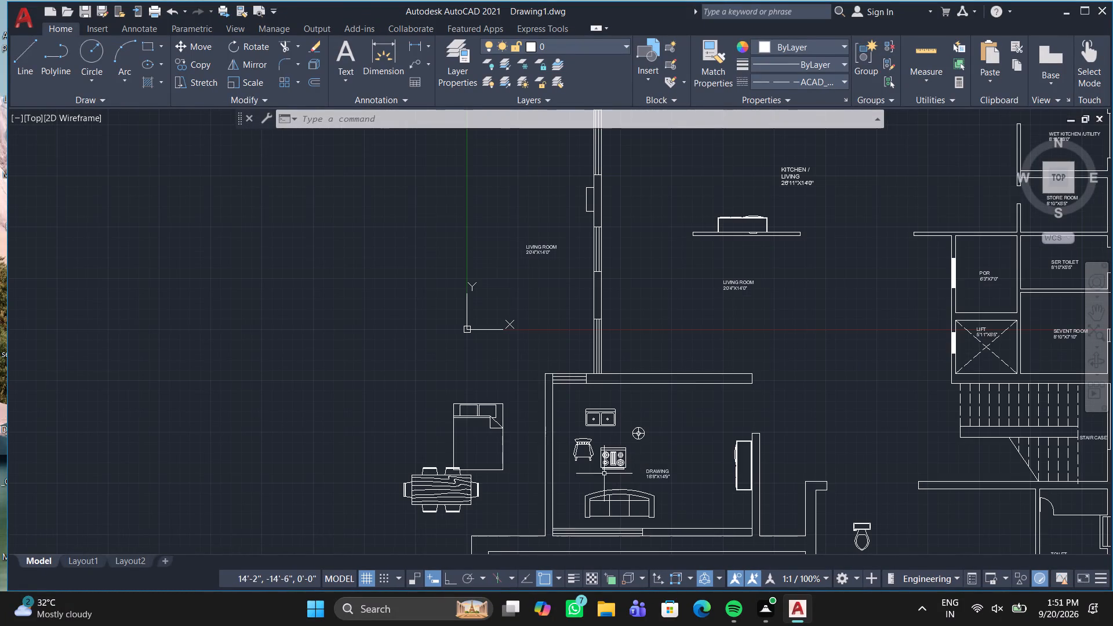
left_click(611, 449)
left_click(601, 449)
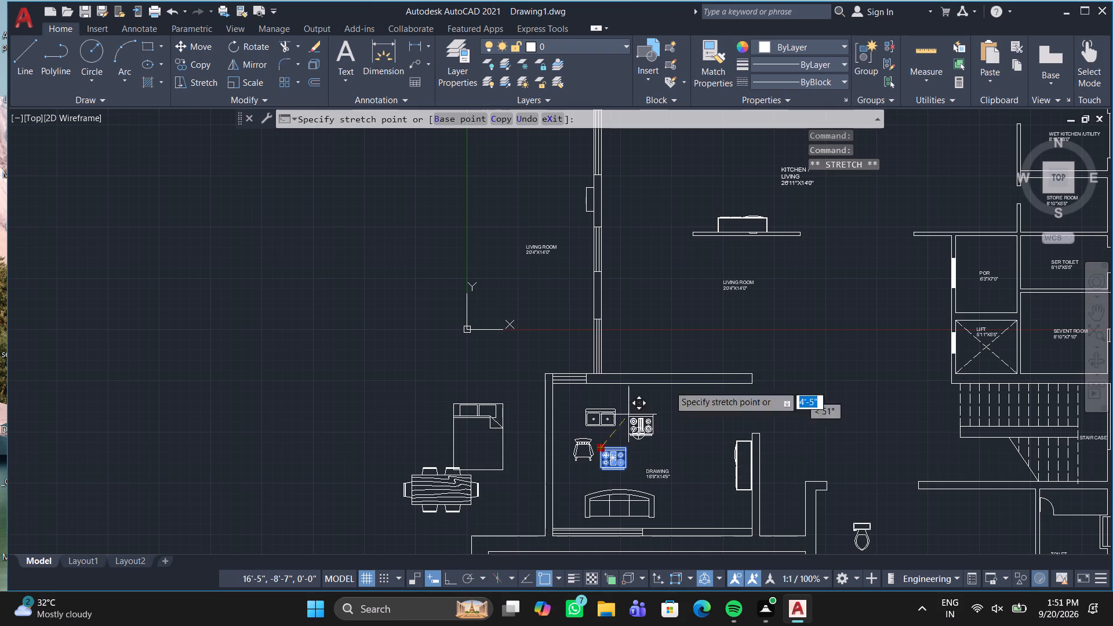
middle_click_drag(784, 340, 267, 570)
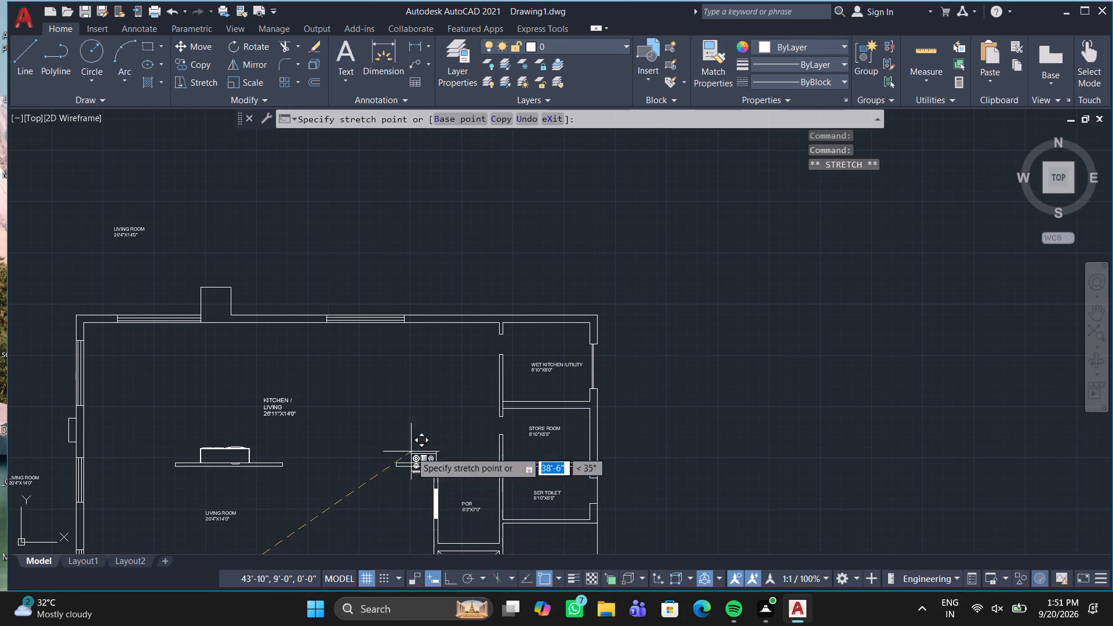
scroll(550, 330, "up", 2)
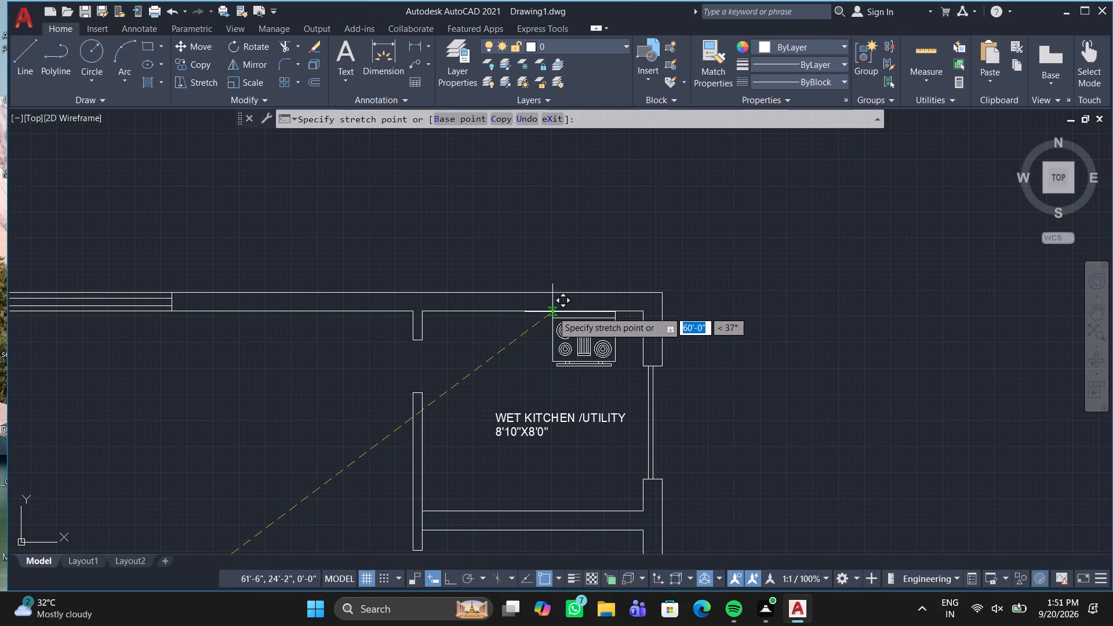
left_click(552, 310)
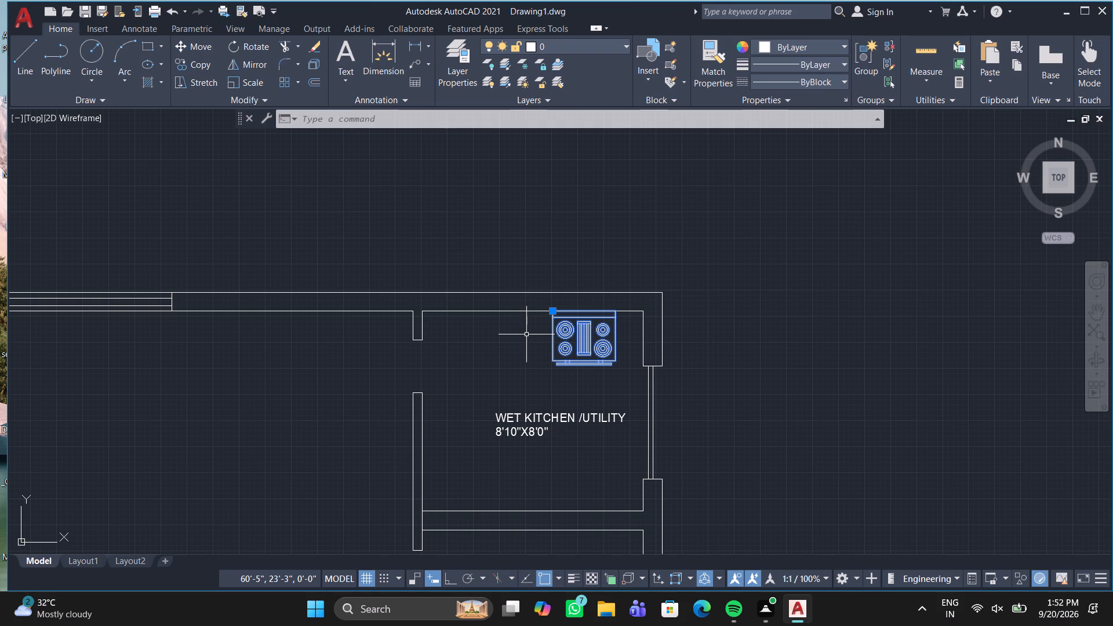
Move the double-bowl sink from the drawing room to the wet kitchen's upper wall, between the left wall and the cooktop.
scroll(494, 384, "down", 2)
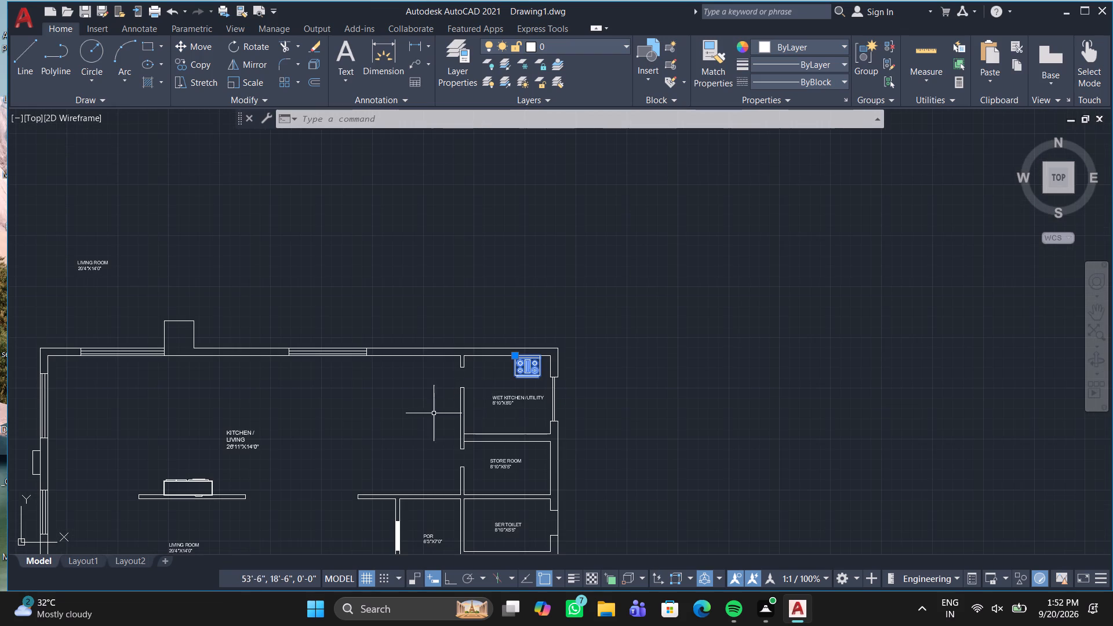
scroll(413, 419, "down", 1)
middle_click_drag(413, 419, 666, 259)
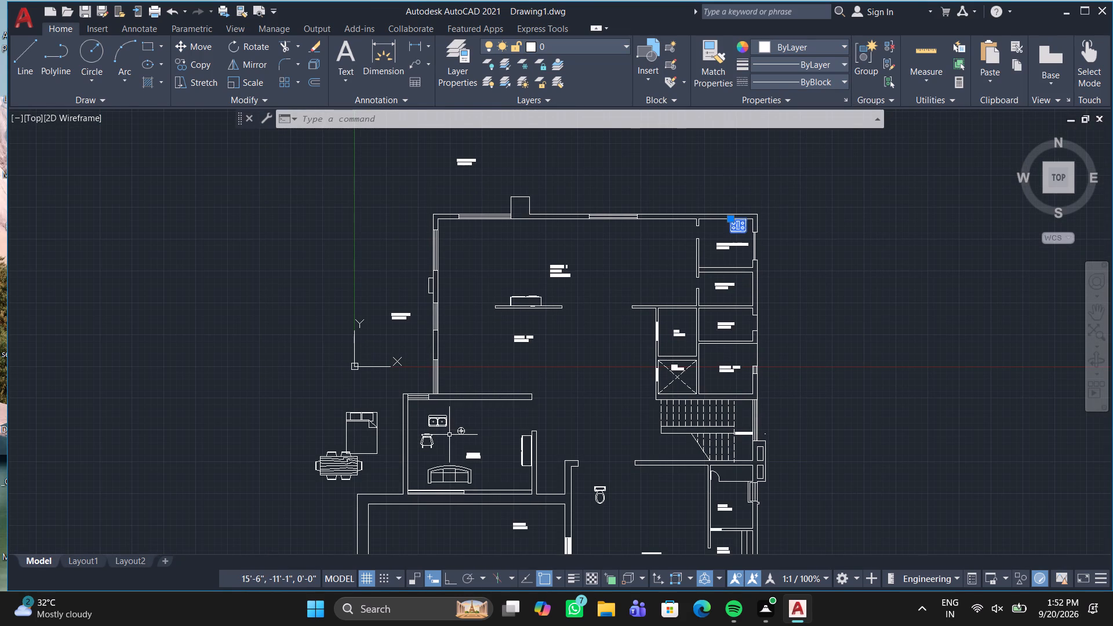
scroll(436, 430, "up", 3)
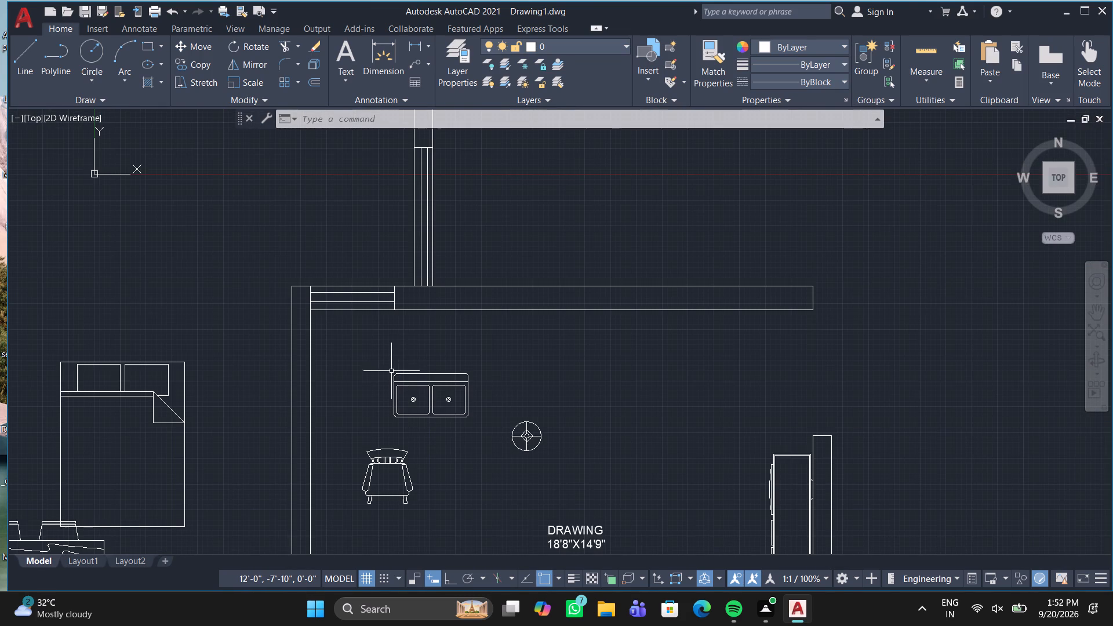
left_click(400, 375)
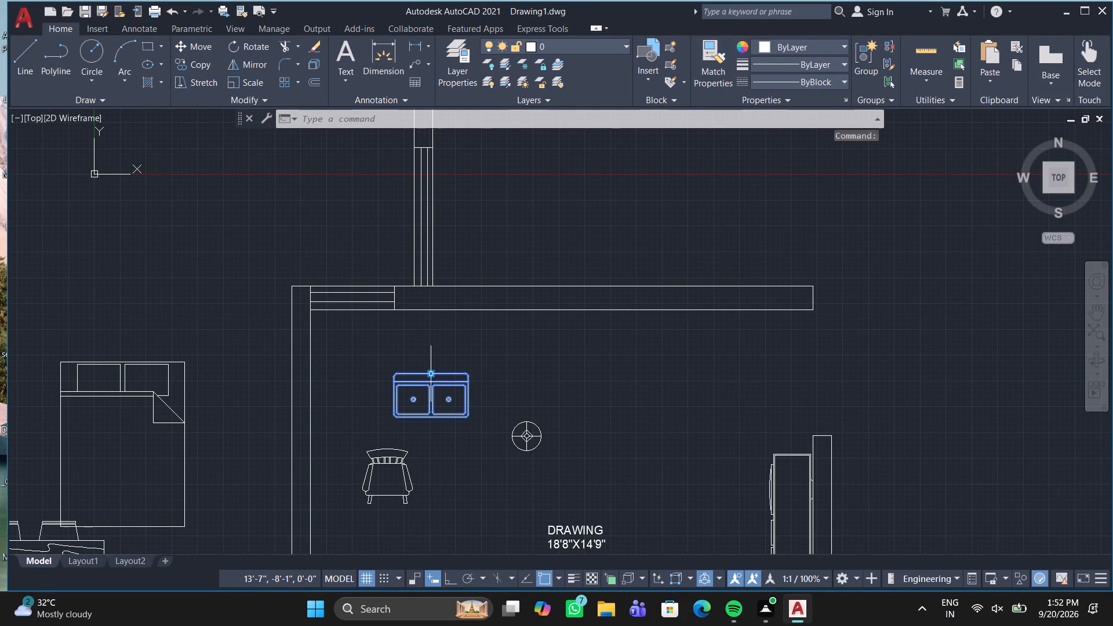
left_click(428, 373)
scroll(821, 298, "down", 1)
middle_click_drag(821, 297, 415, 625)
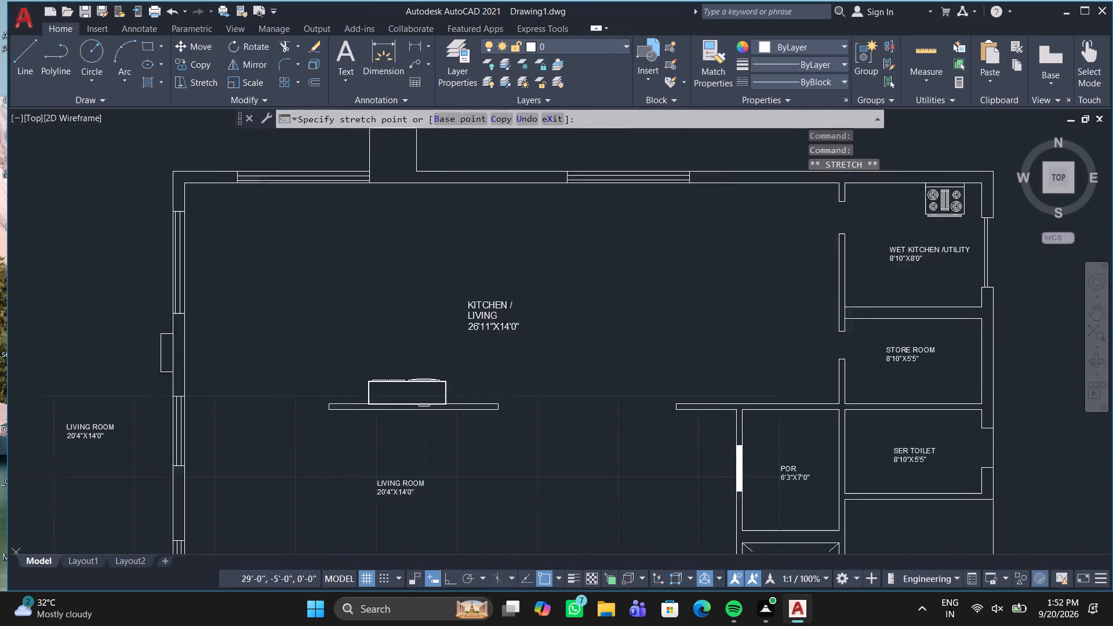
middle_click_drag(415, 625, 410, 625)
scroll(860, 187, "up", 2)
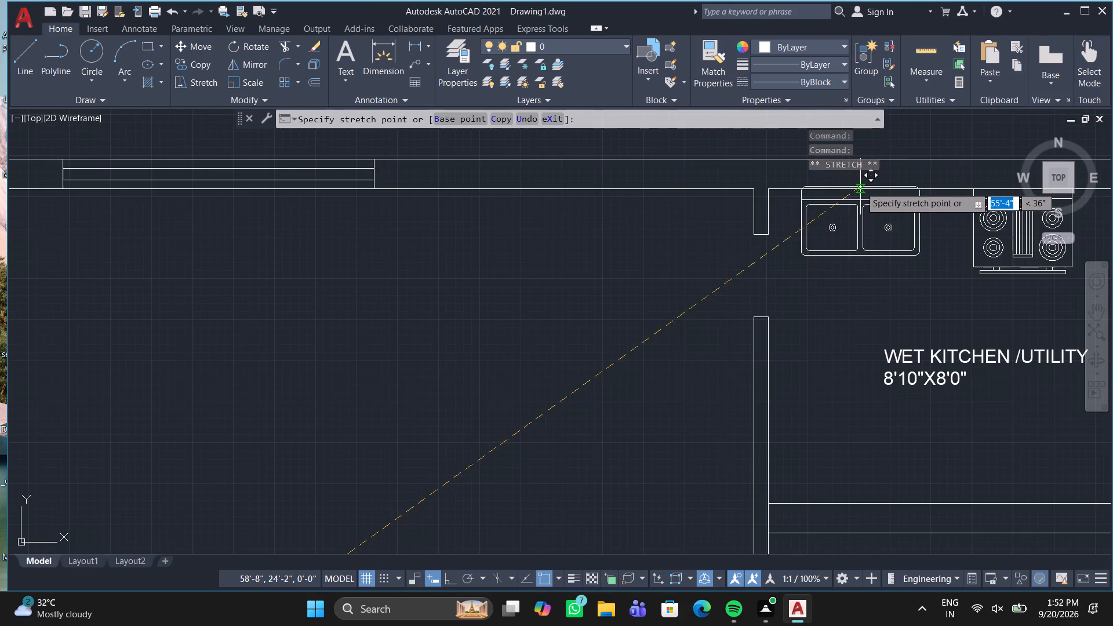
scroll(849, 196, "up", 1)
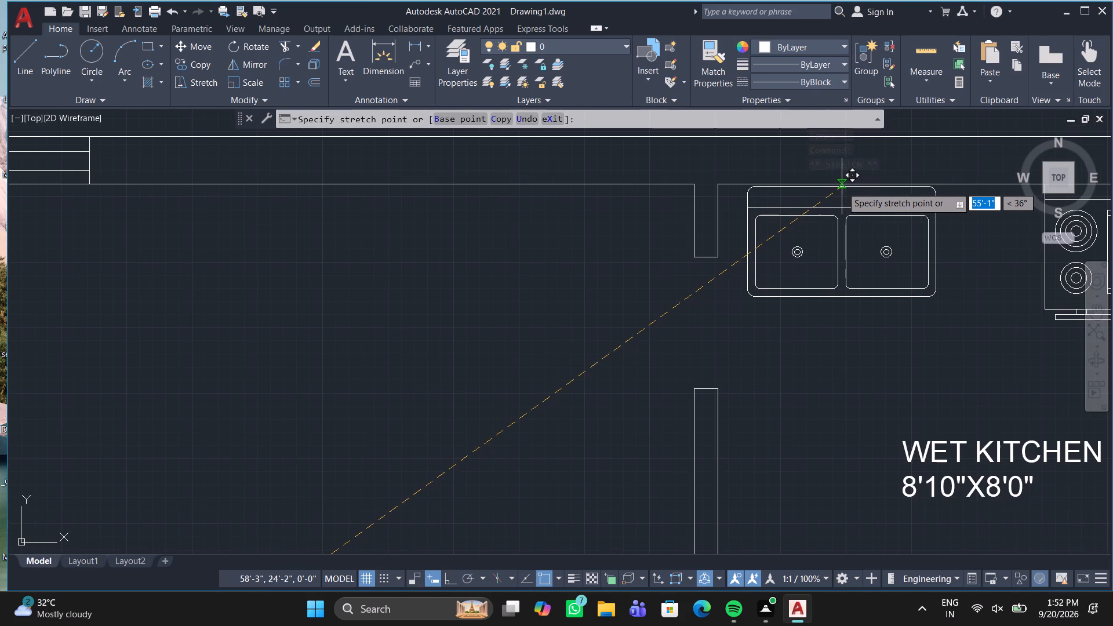
left_click(830, 187)
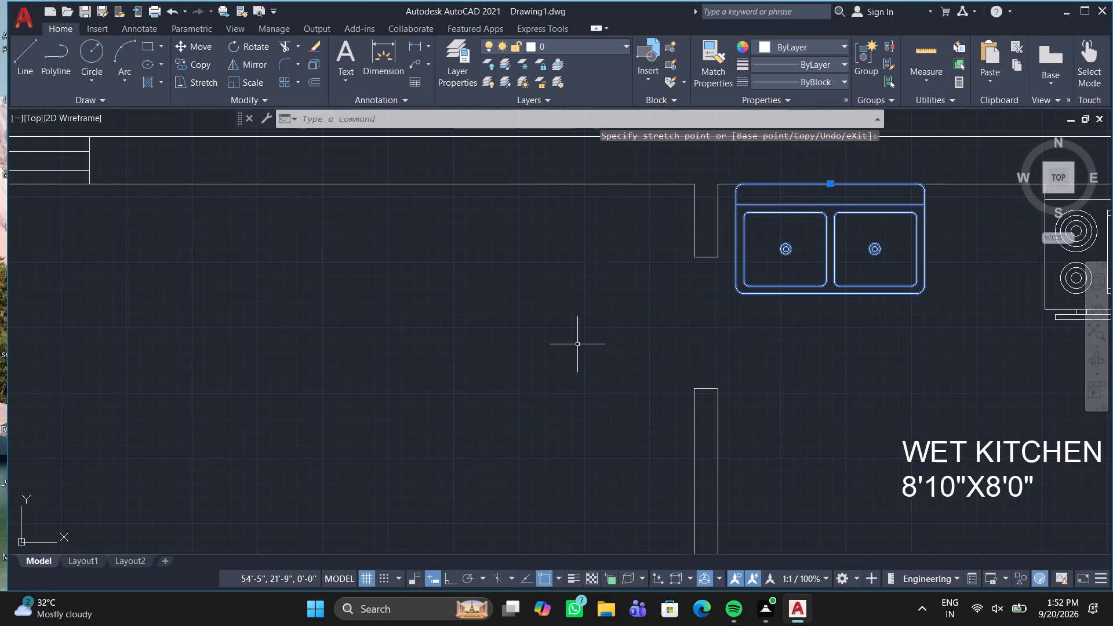
Move the six-seat dining table from outside the plan into the upper-left part of the Kitchen/Living room.
scroll(266, 428, "down", 4)
middle_click_drag(271, 420, 771, 196)
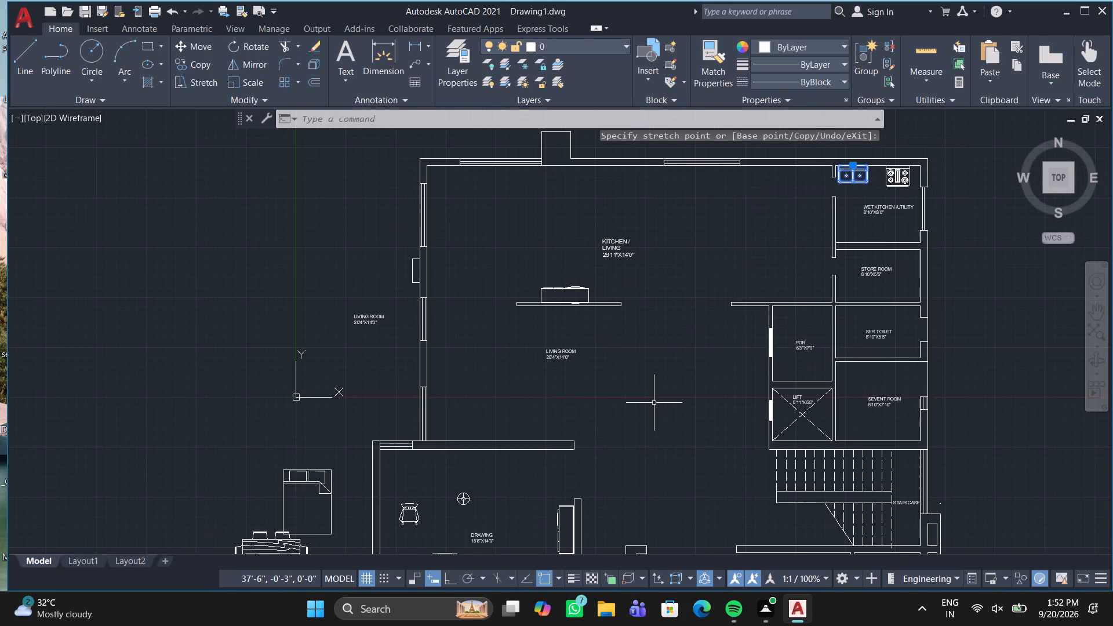
middle_click_drag(650, 388, 650, 316)
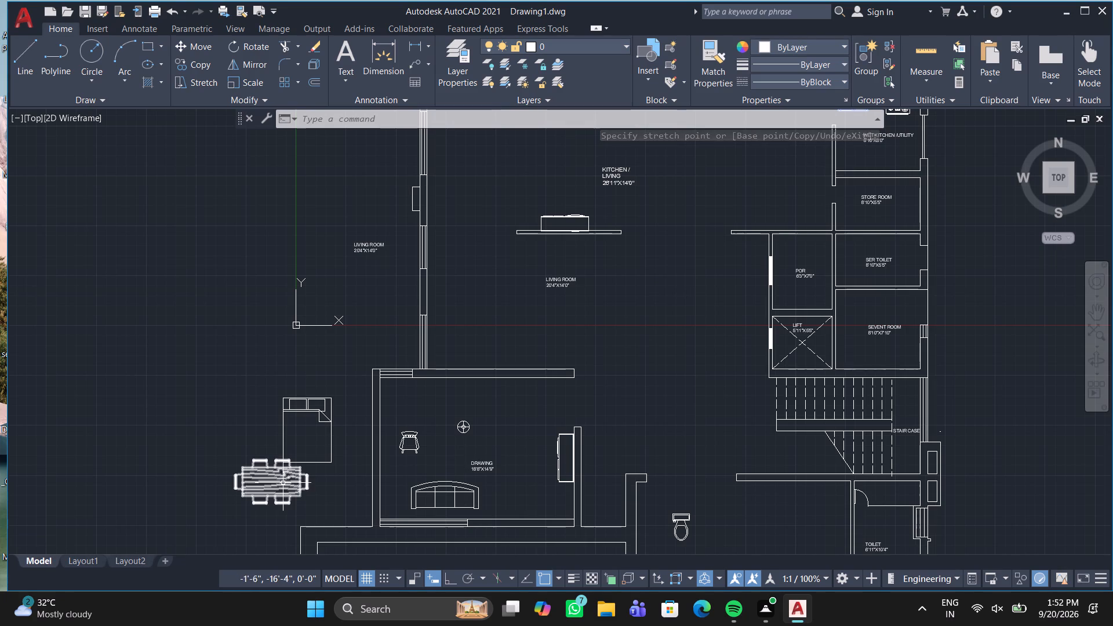
left_click(274, 482)
left_click(271, 482)
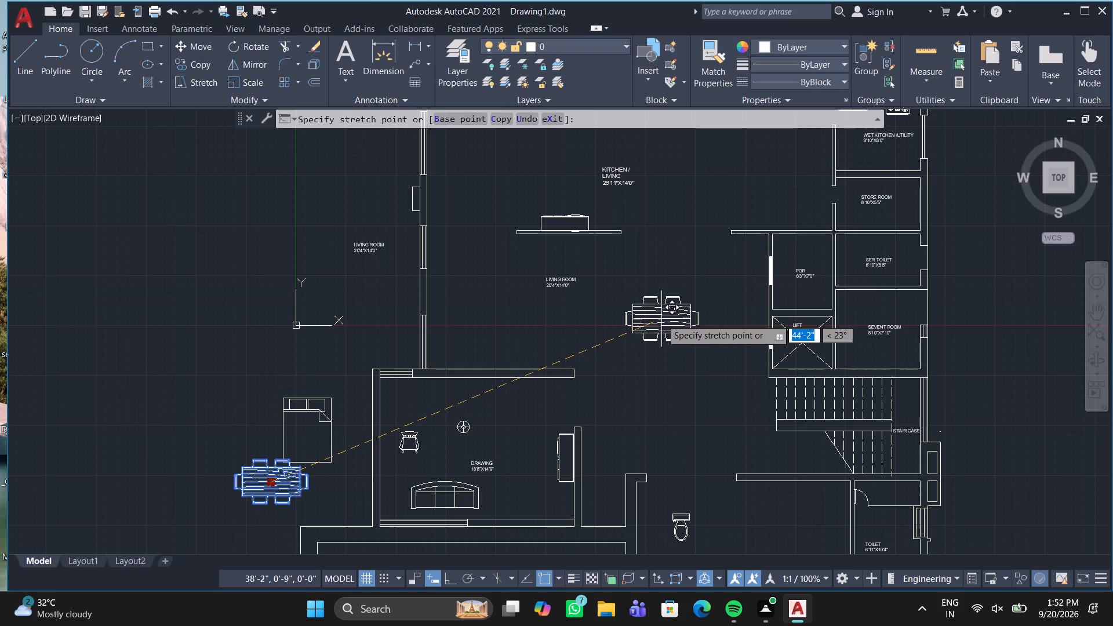
middle_click_drag(566, 228, 554, 303)
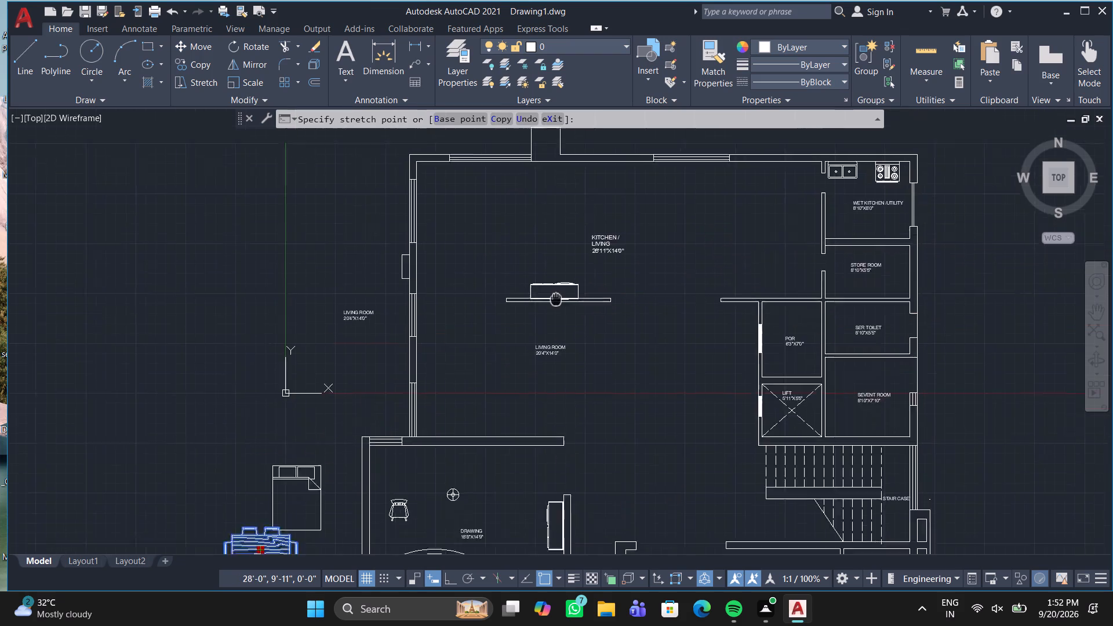
middle_click_drag(554, 303, 547, 344)
scroll(547, 343, "down", 1)
scroll(522, 304, "up", 3)
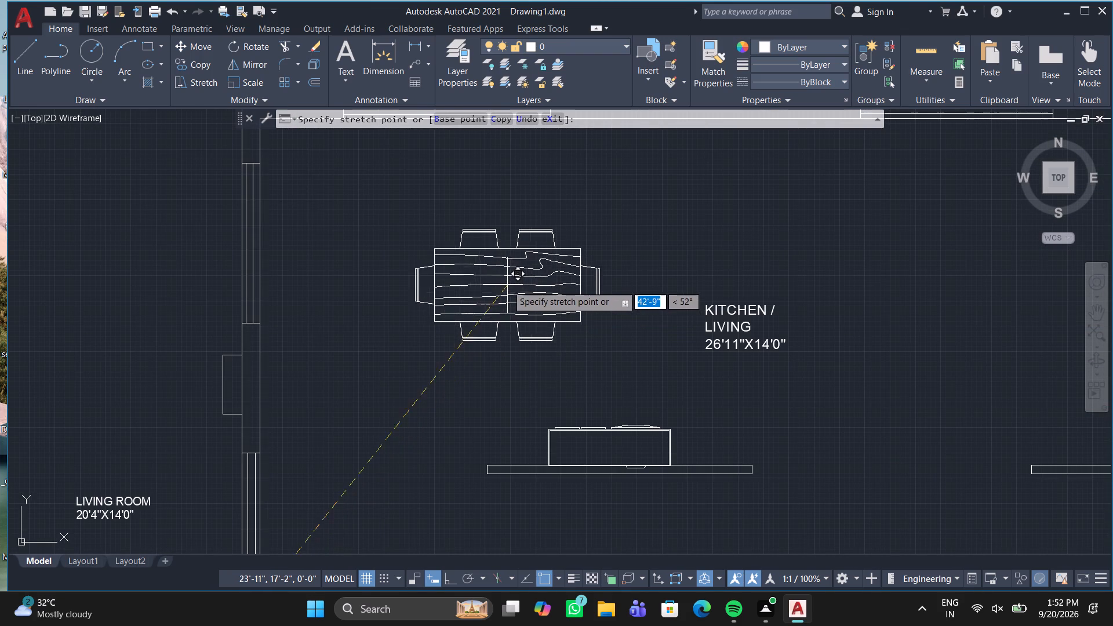
left_click(475, 256)
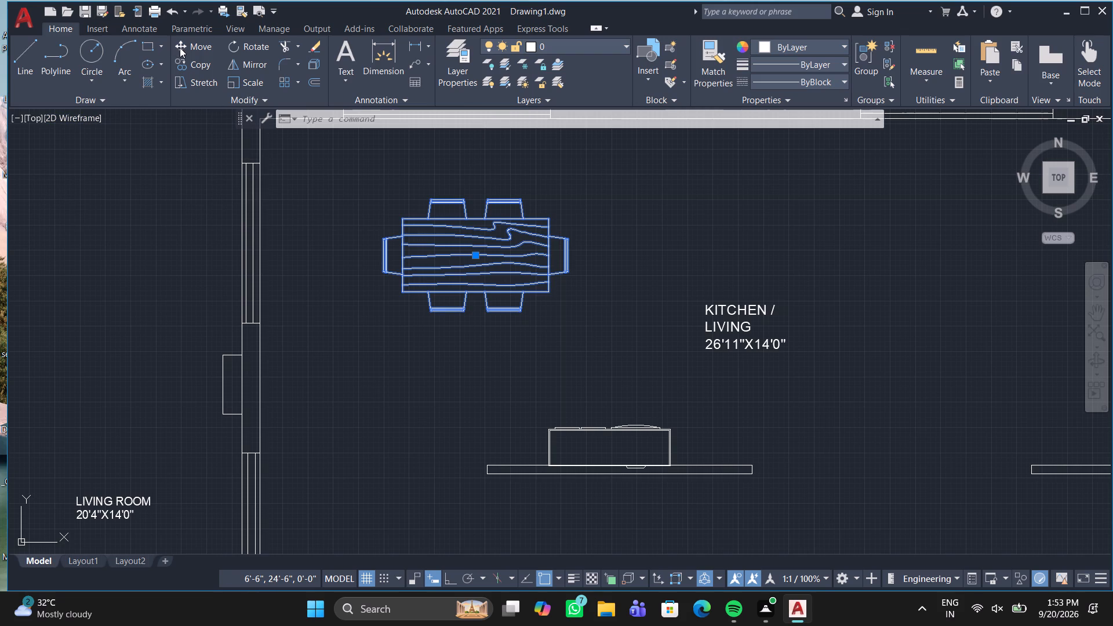
Scale the dining table up freehand about its lower-right chair's corner until it nearly reaches the Kitchen/Living room's upper wall.
left_click(238, 83)
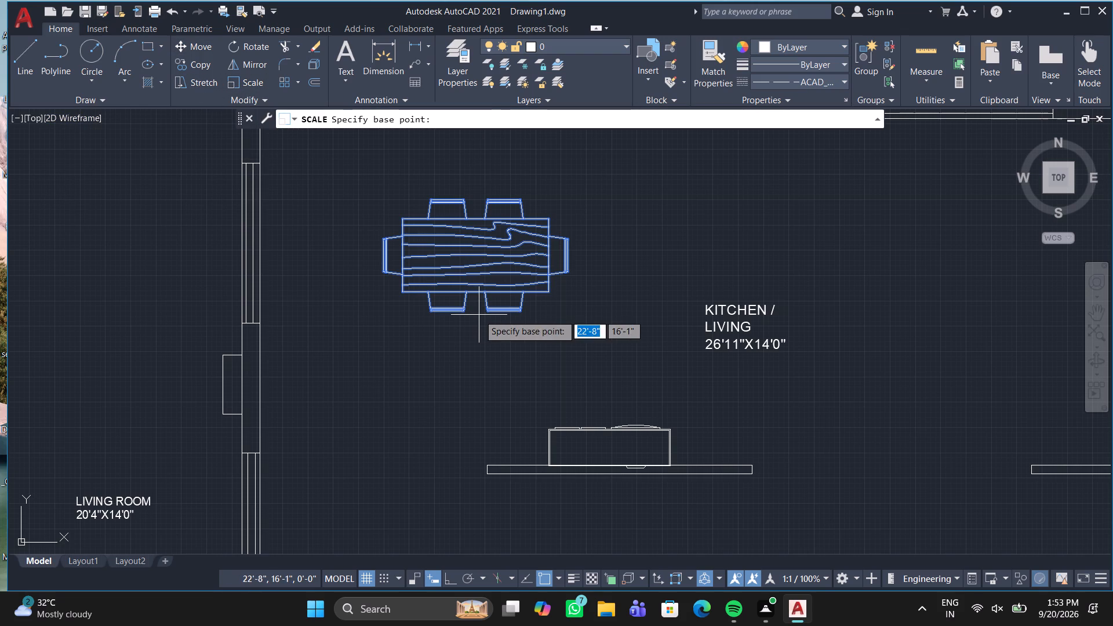
left_click(520, 308)
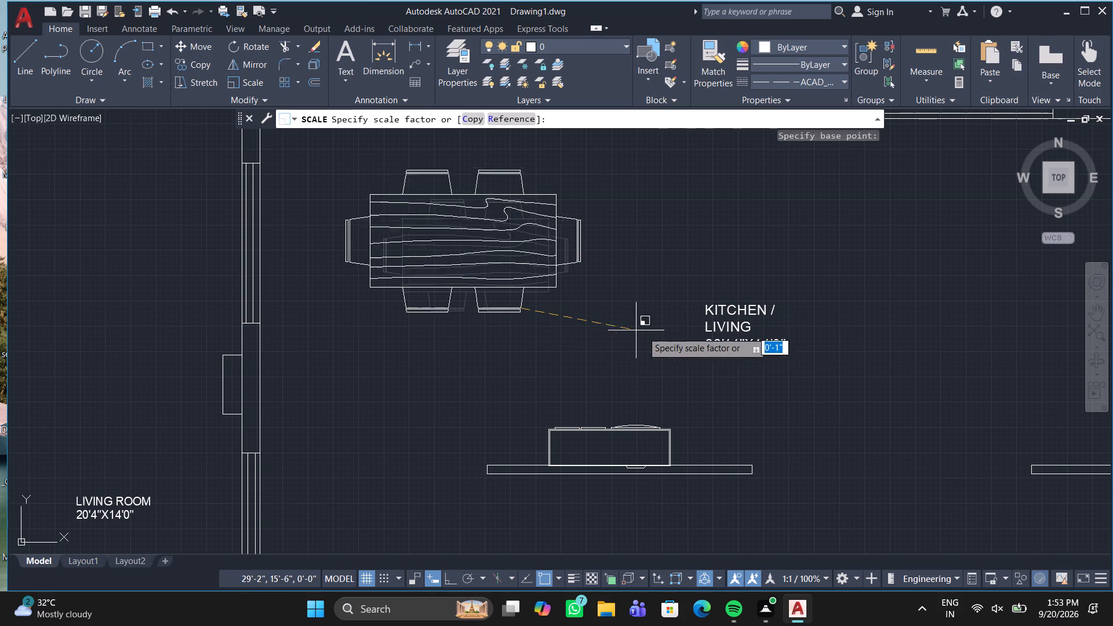
left_click(674, 347)
Move the enlarged dining table down and right, clear of the walls and left of the KITCHEN / LIVING label.
scroll(454, 227, "down", 2)
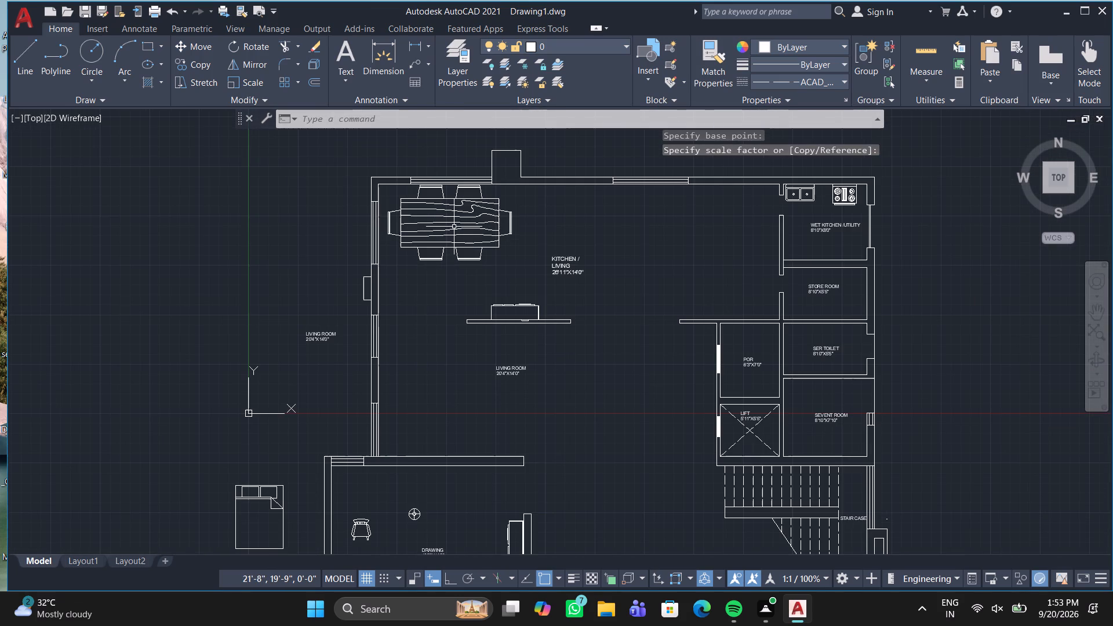
left_click(454, 227)
left_click(445, 221)
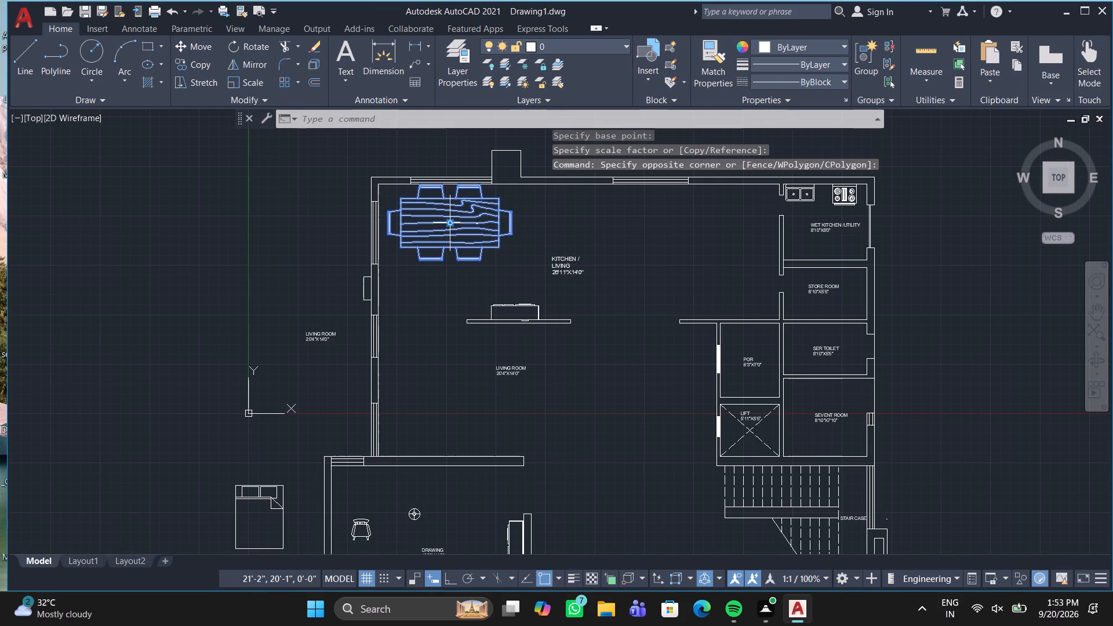
left_click(449, 225)
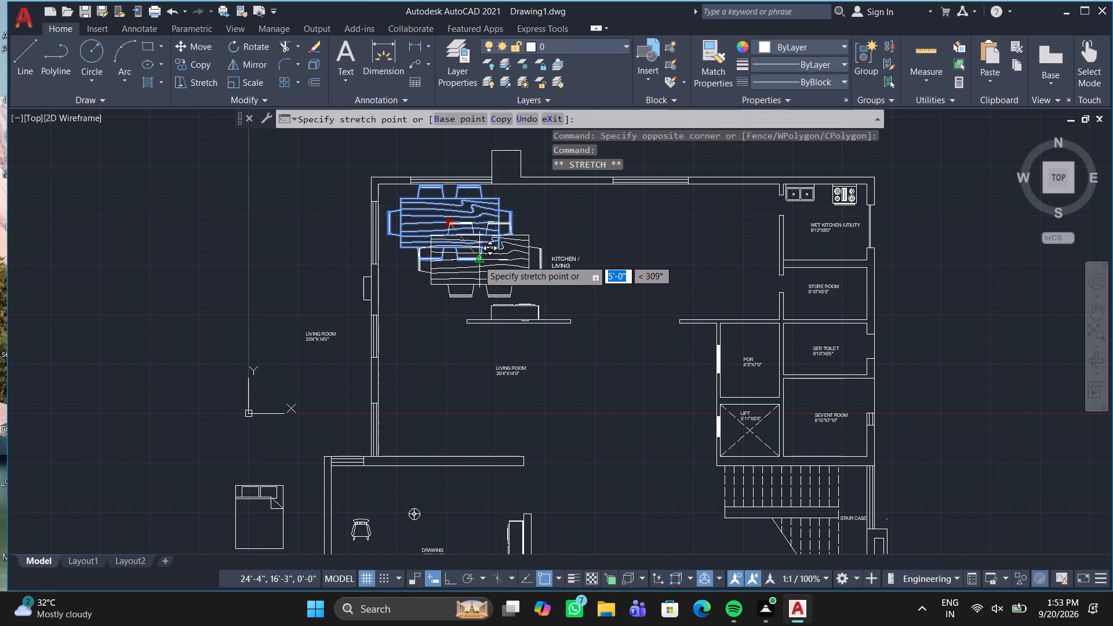
left_click(468, 251)
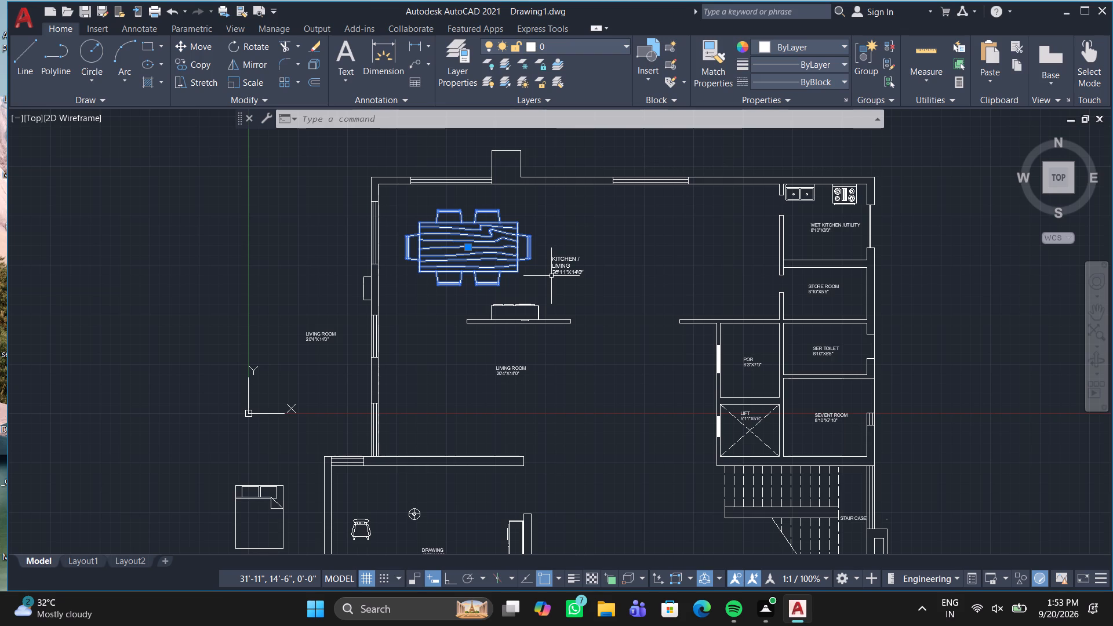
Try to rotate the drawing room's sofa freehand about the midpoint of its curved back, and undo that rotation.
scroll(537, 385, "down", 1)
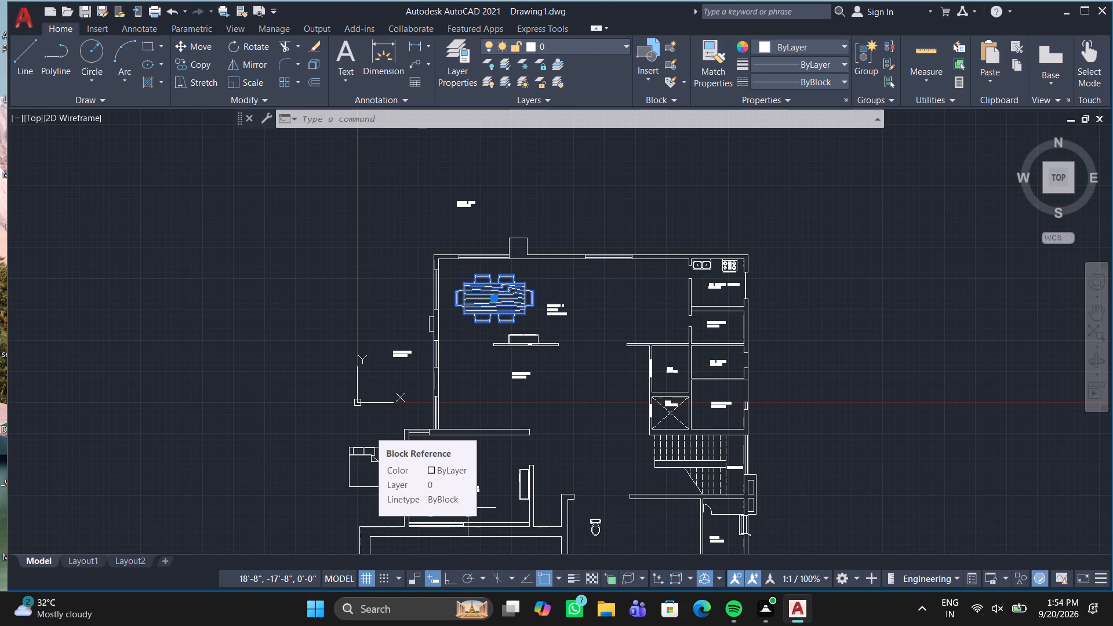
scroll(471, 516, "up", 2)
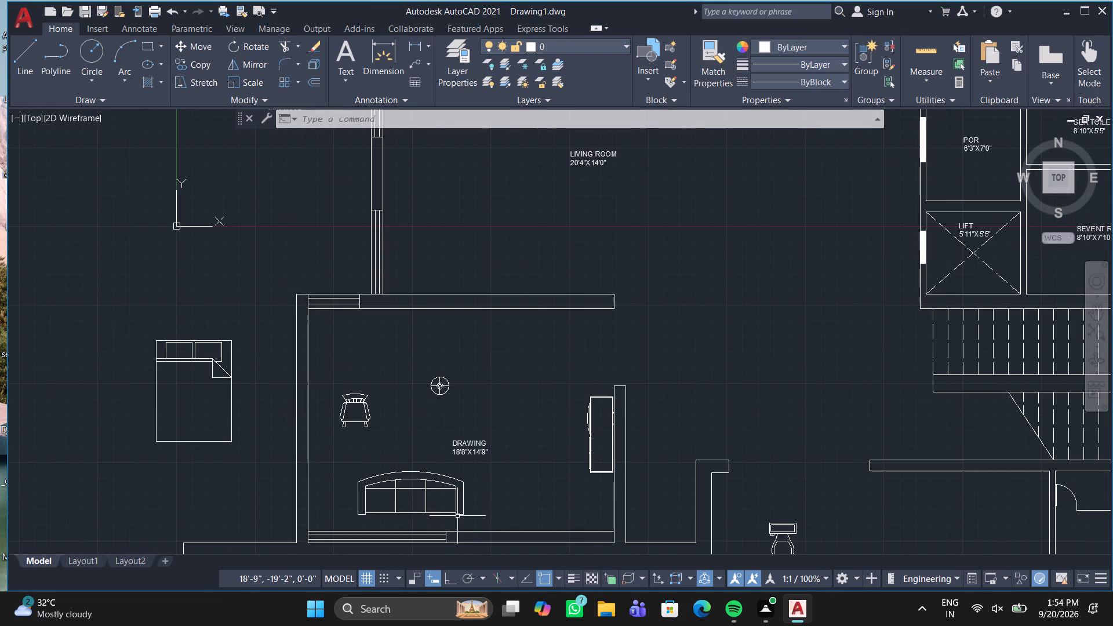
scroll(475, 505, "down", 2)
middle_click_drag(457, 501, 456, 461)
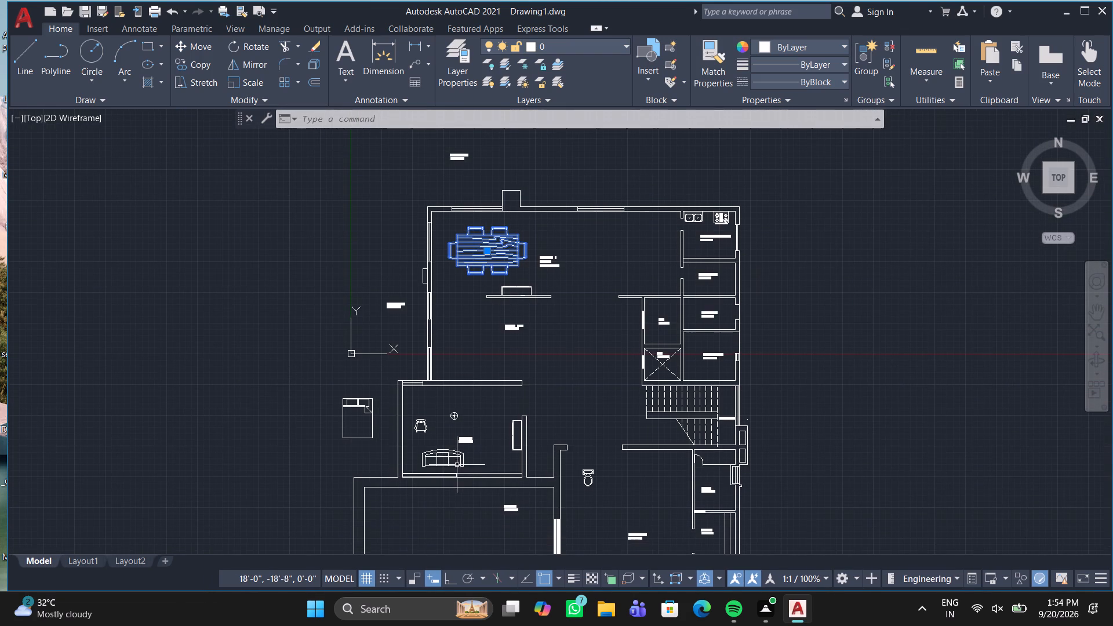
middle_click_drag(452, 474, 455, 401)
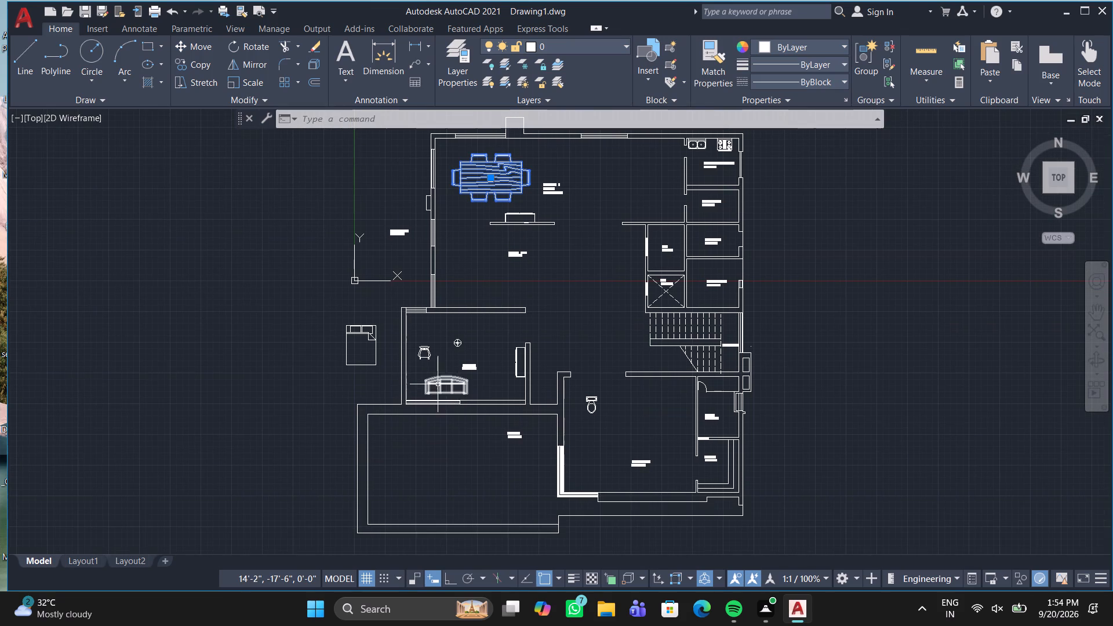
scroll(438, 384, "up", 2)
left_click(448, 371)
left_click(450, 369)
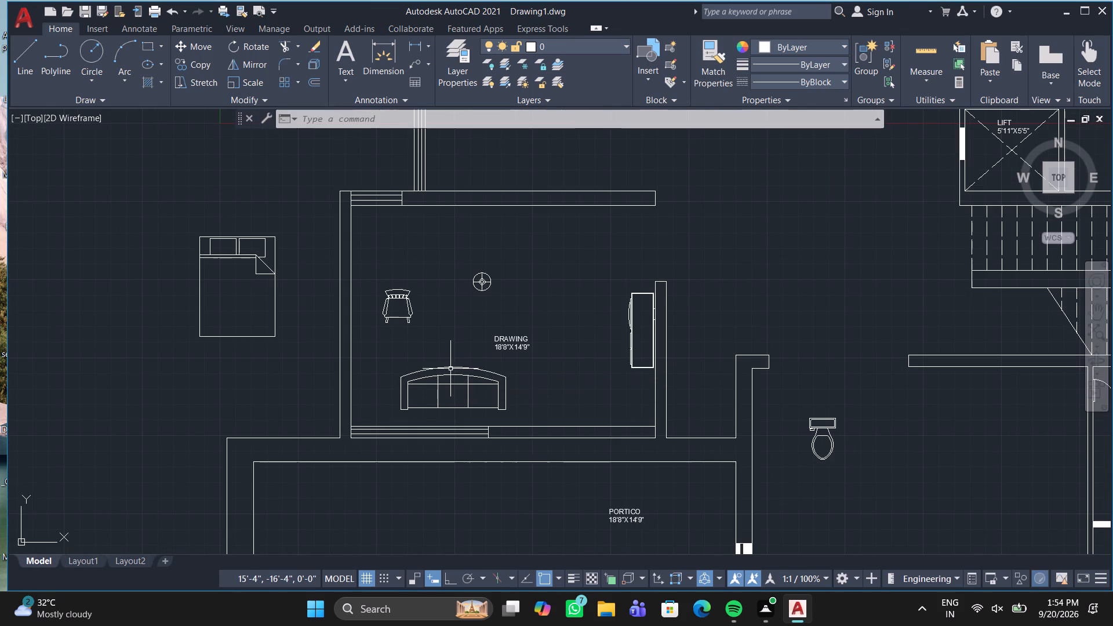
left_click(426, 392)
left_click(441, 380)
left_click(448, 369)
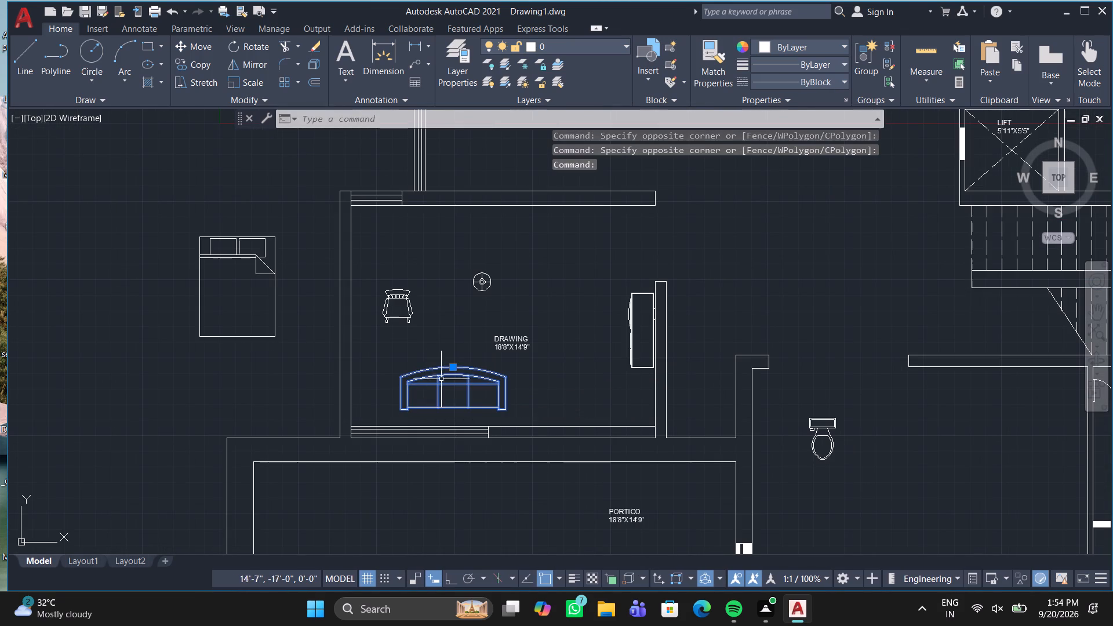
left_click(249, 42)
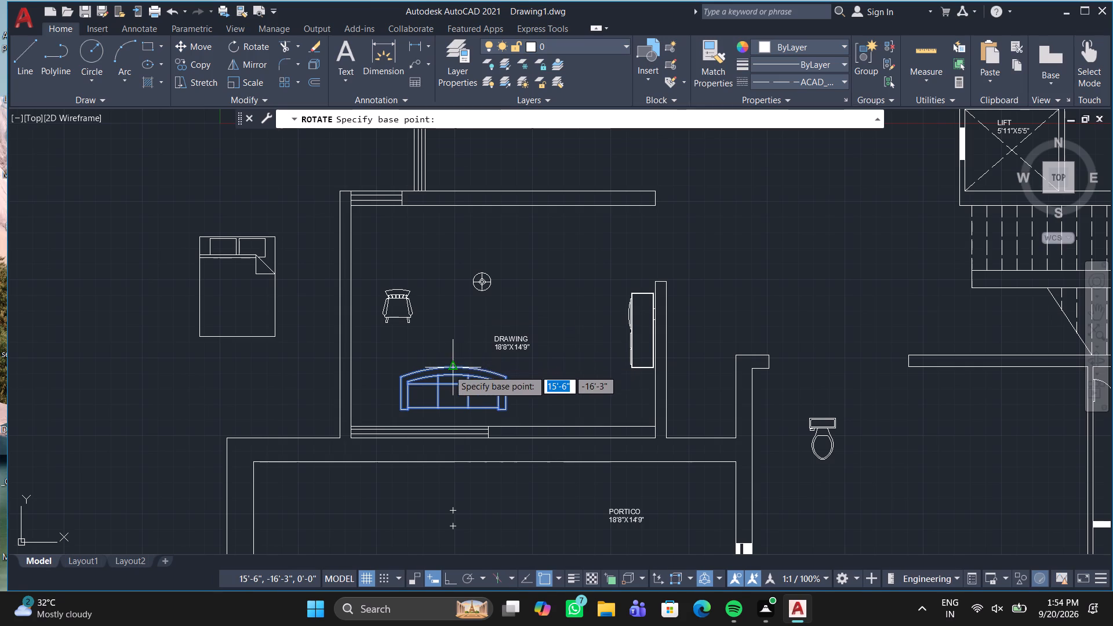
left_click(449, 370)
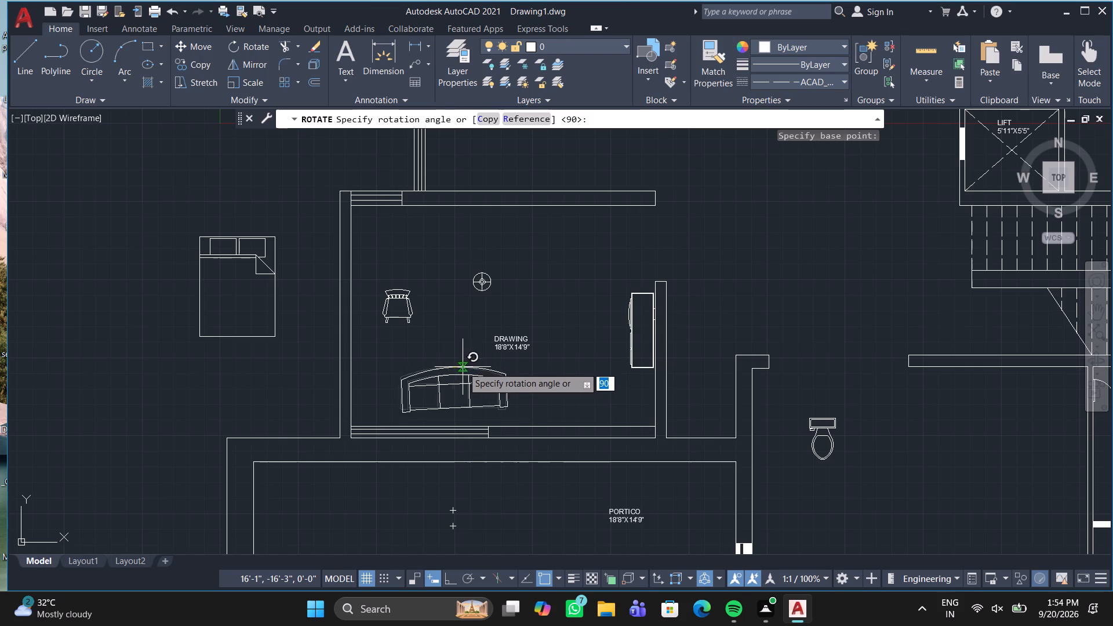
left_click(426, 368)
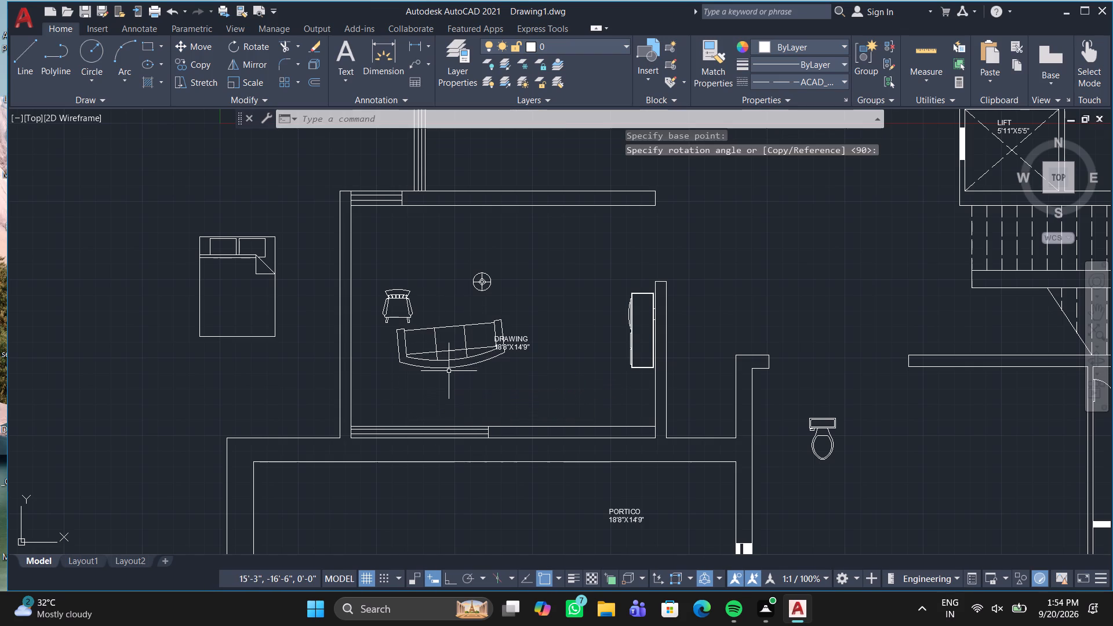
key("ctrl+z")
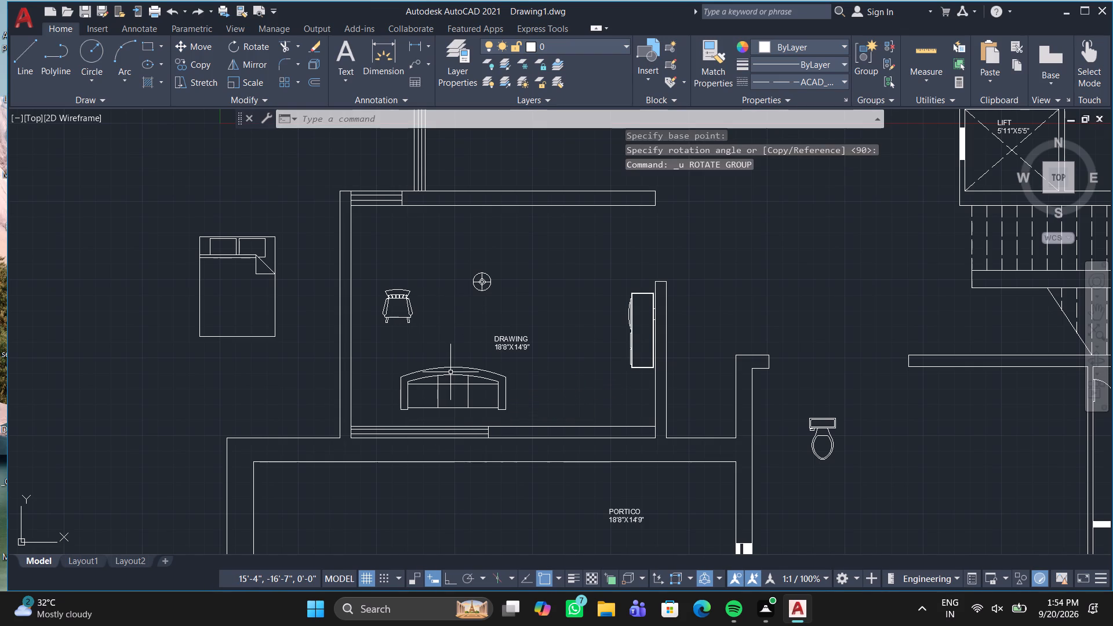
Rotate the drawing room's sofa 180° about the midpoint of its curved back, with Ortho on.
key("F8")
left_click(450, 372)
left_click(451, 372)
left_click(451, 366)
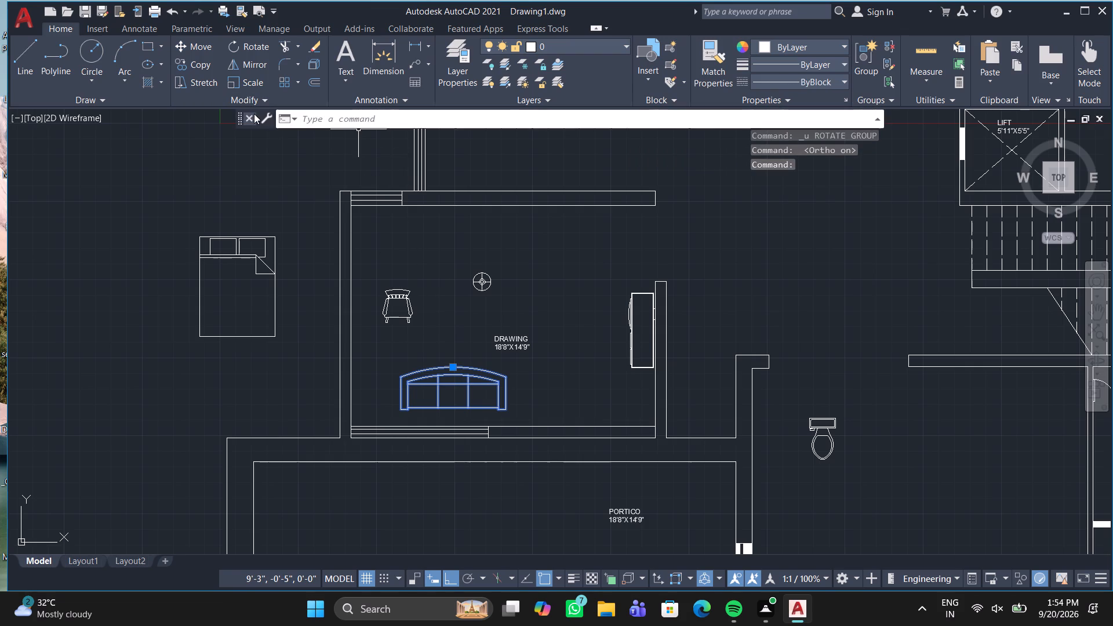
left_click(255, 45)
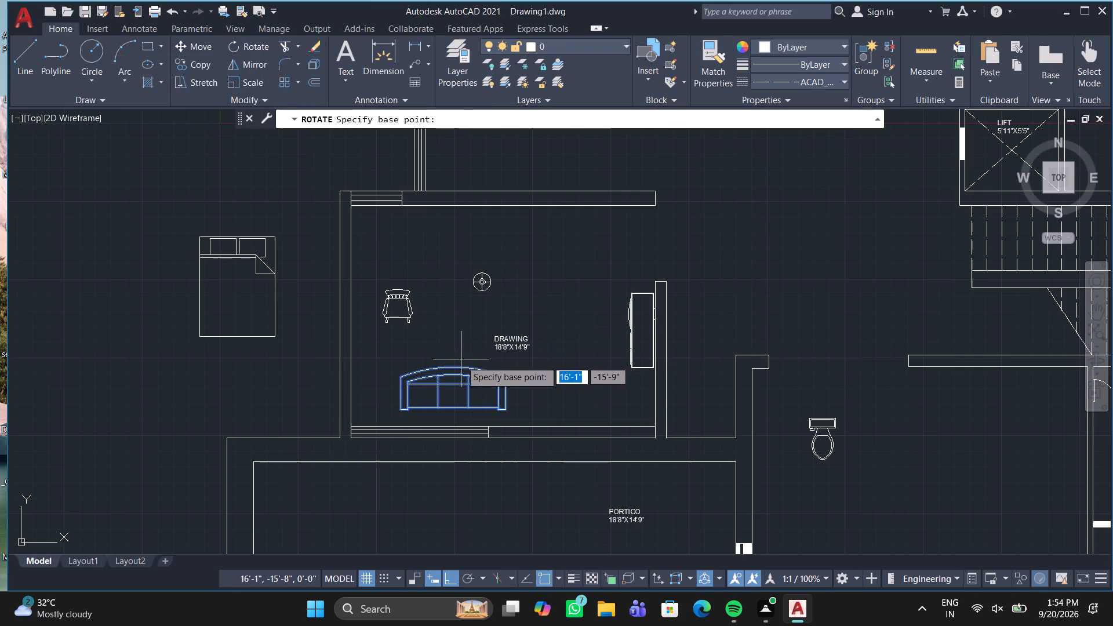
left_click(450, 368)
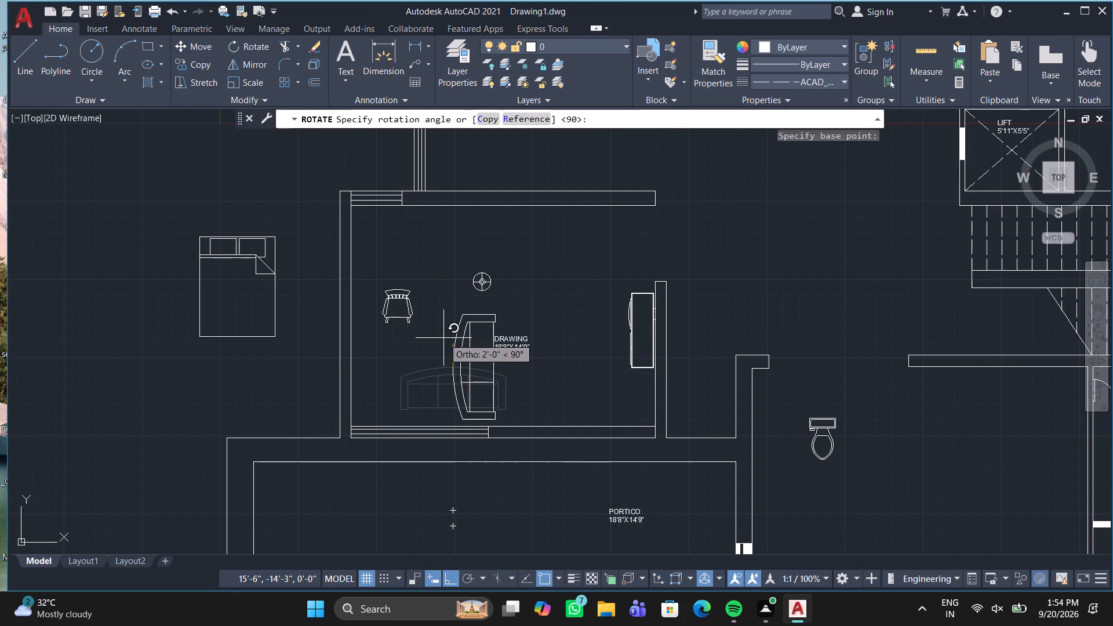
left_click(416, 362)
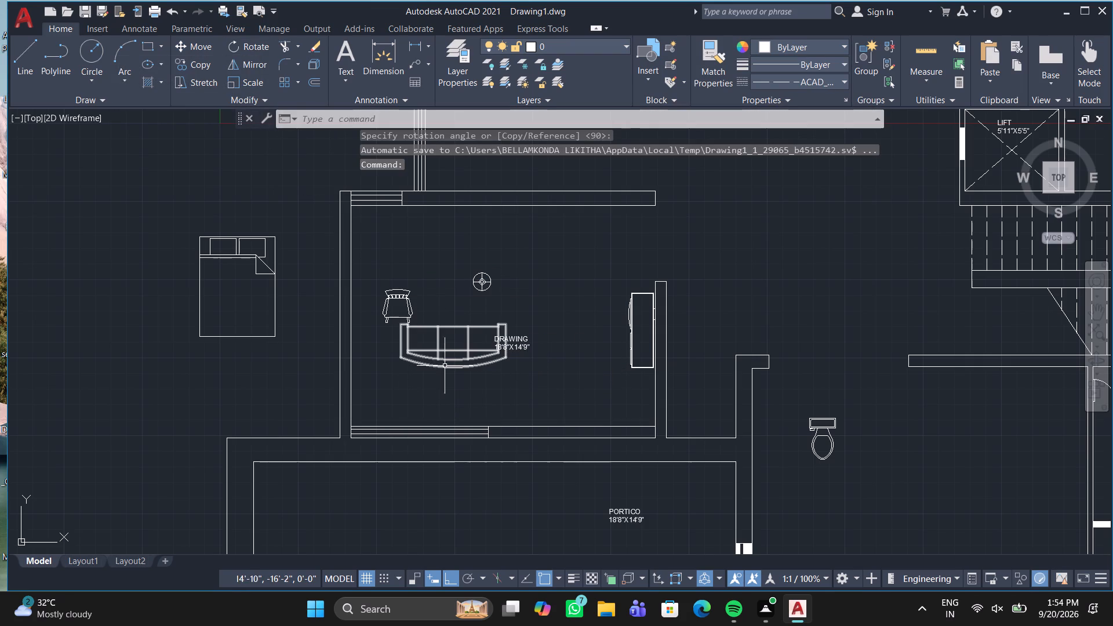
Move the rotated sofa down so the midpoint of its curved back touches the drawing room's lower wall.
left_click(449, 366)
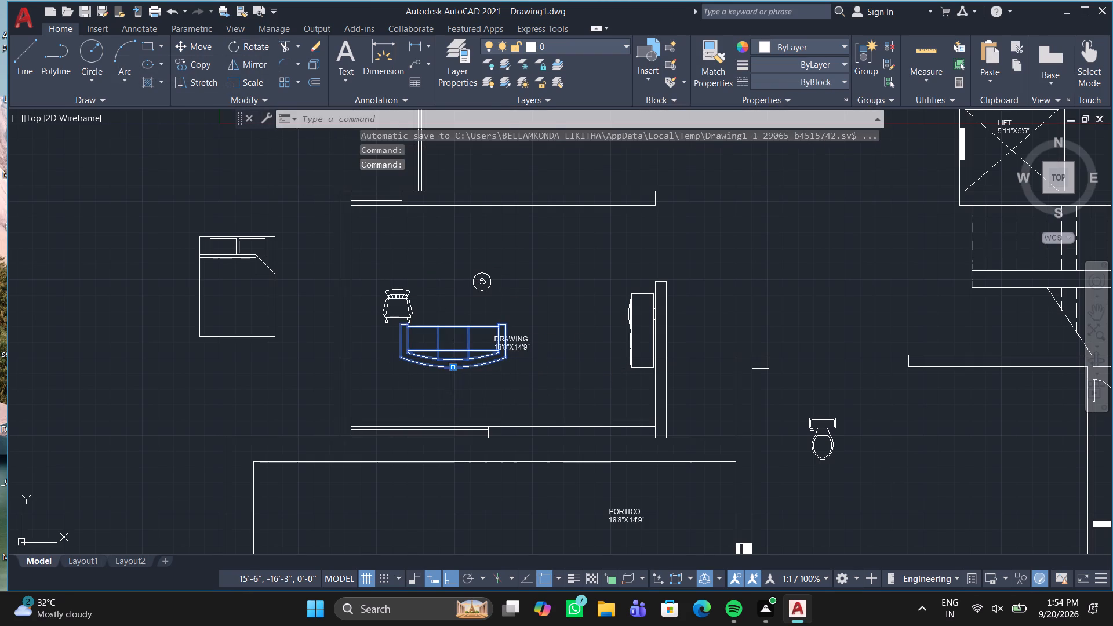
left_click(453, 367)
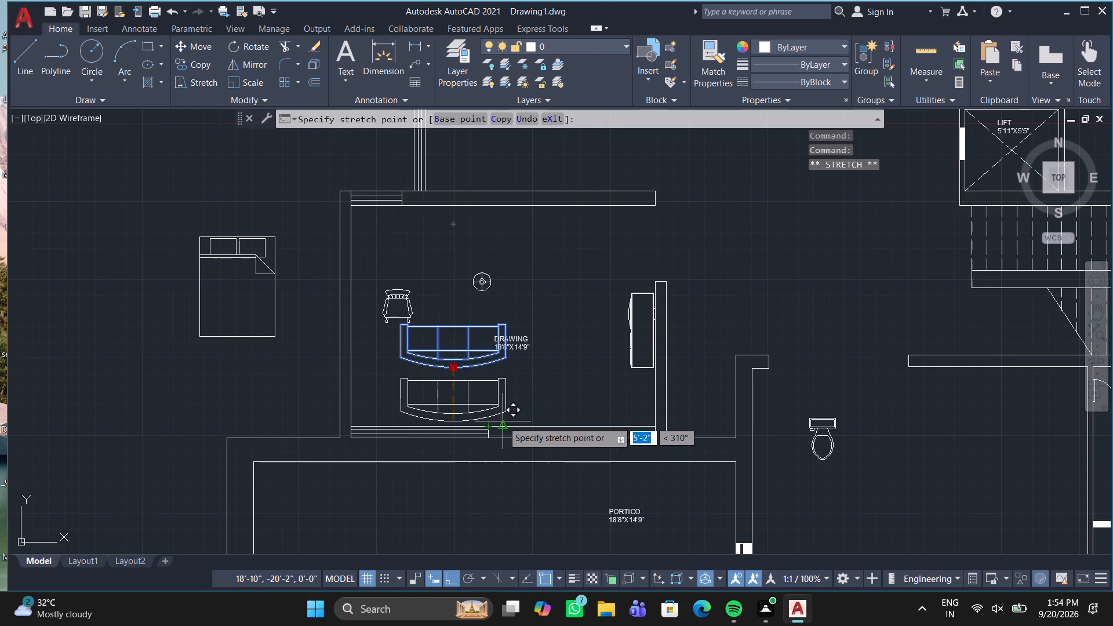
left_click(503, 421)
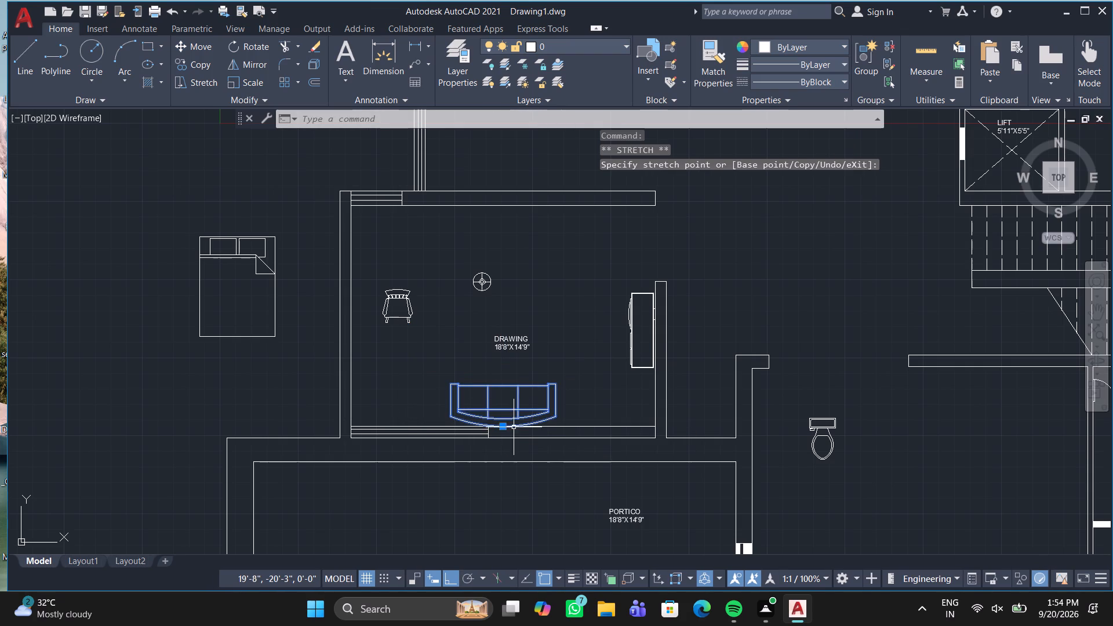
left_click(504, 427)
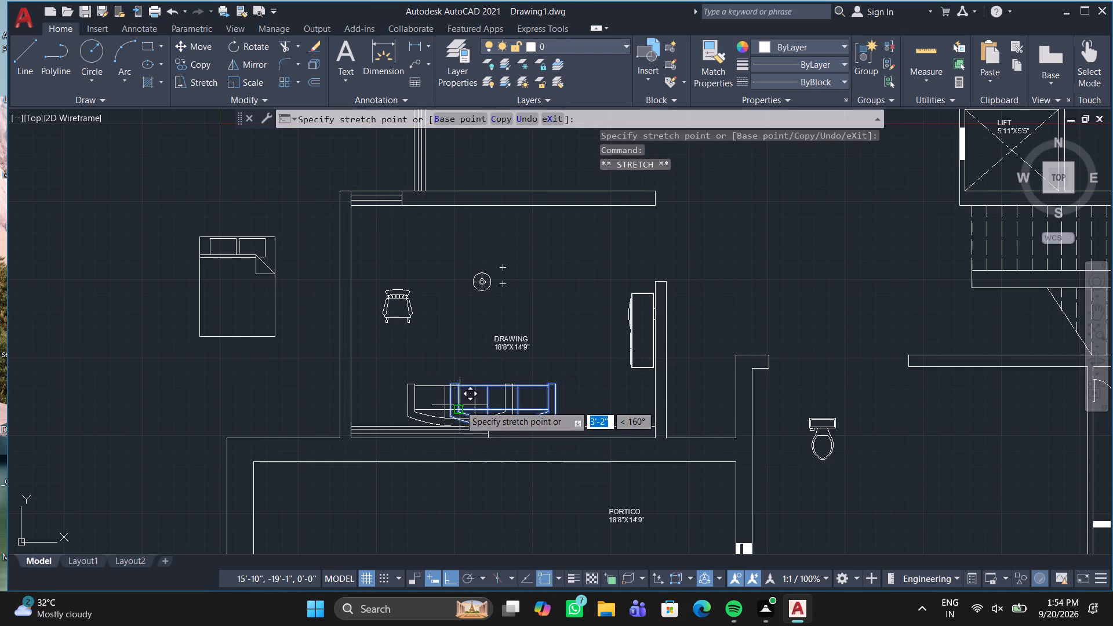
left_click(460, 404)
left_click(454, 395)
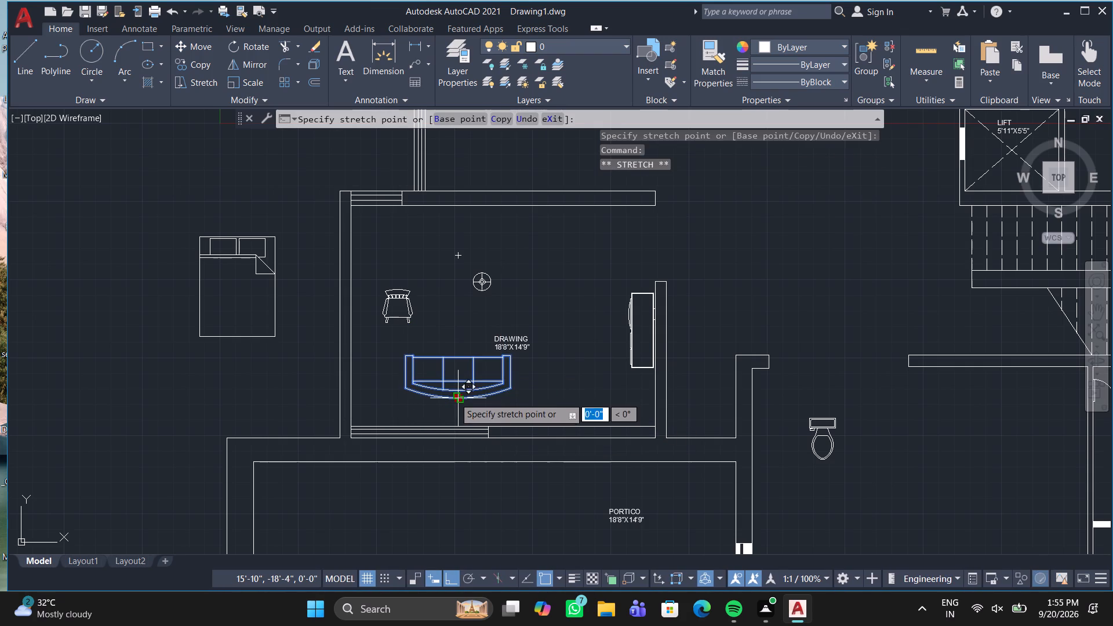
scroll(454, 416, "up", 2)
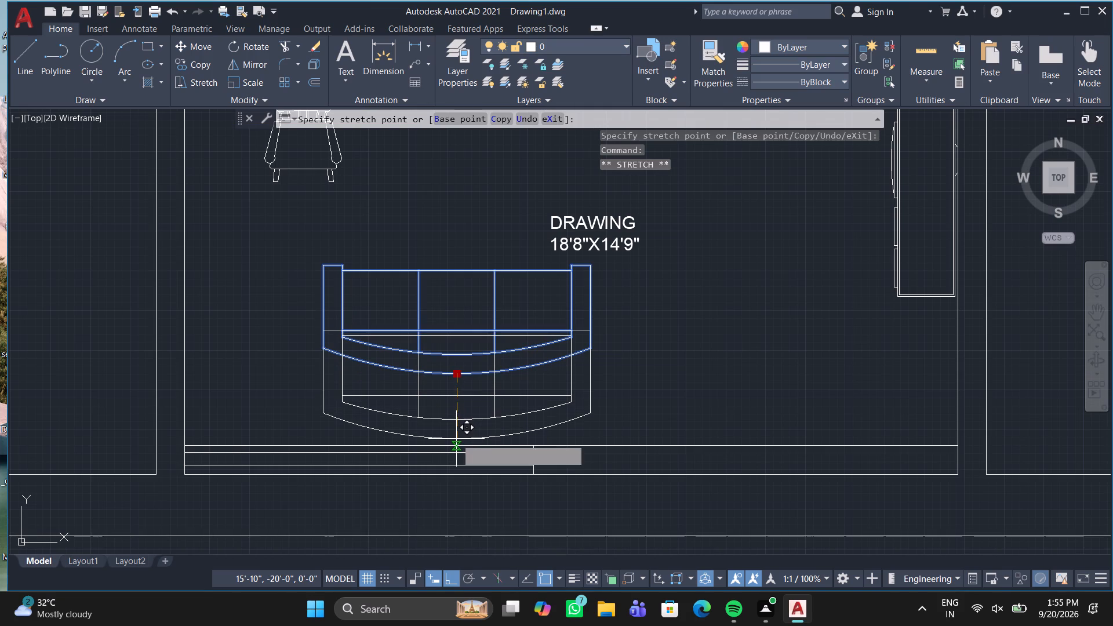
left_click(456, 439)
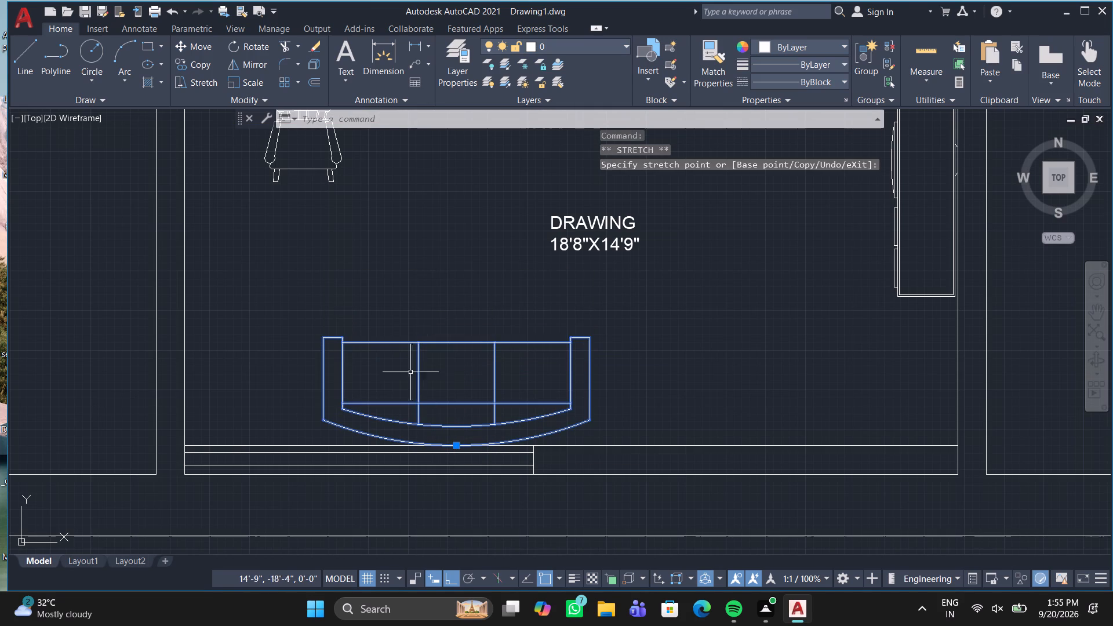
Copy the sofa up into the Living Room, its curved back against the lower wall, with Ortho off.
left_click(188, 65)
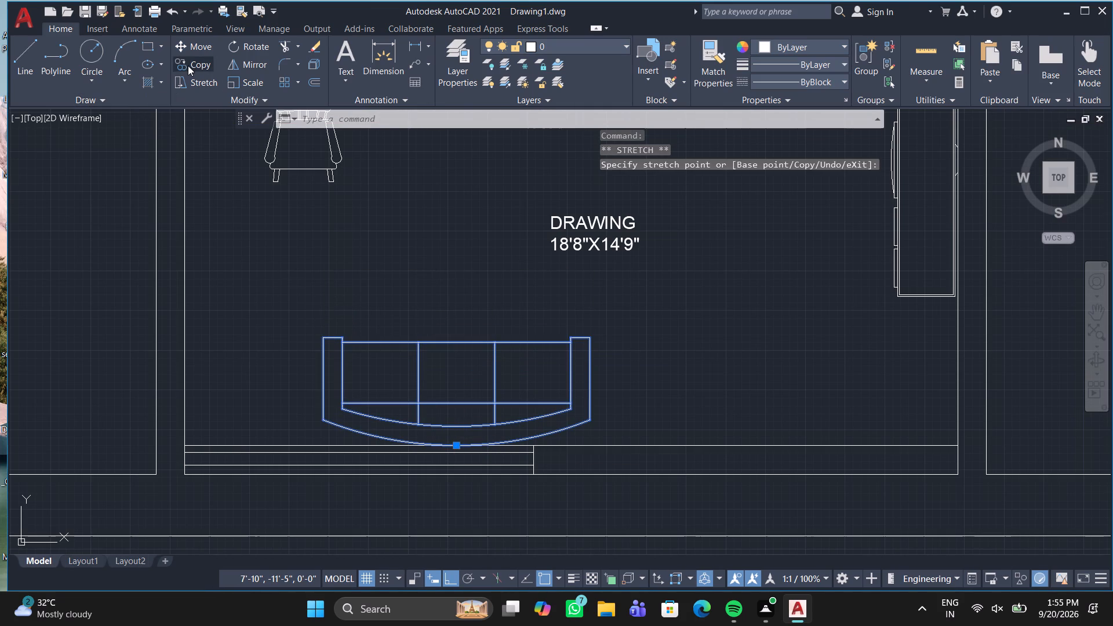
left_click(446, 442)
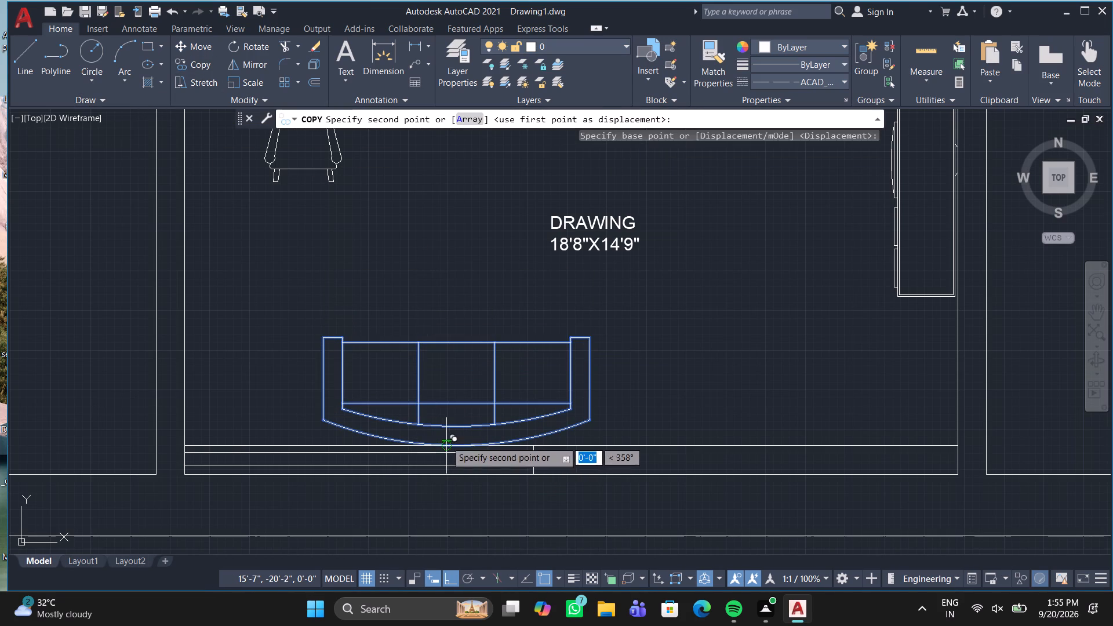
scroll(484, 270, "down", 1)
middle_click_drag(484, 270, 310, 625)
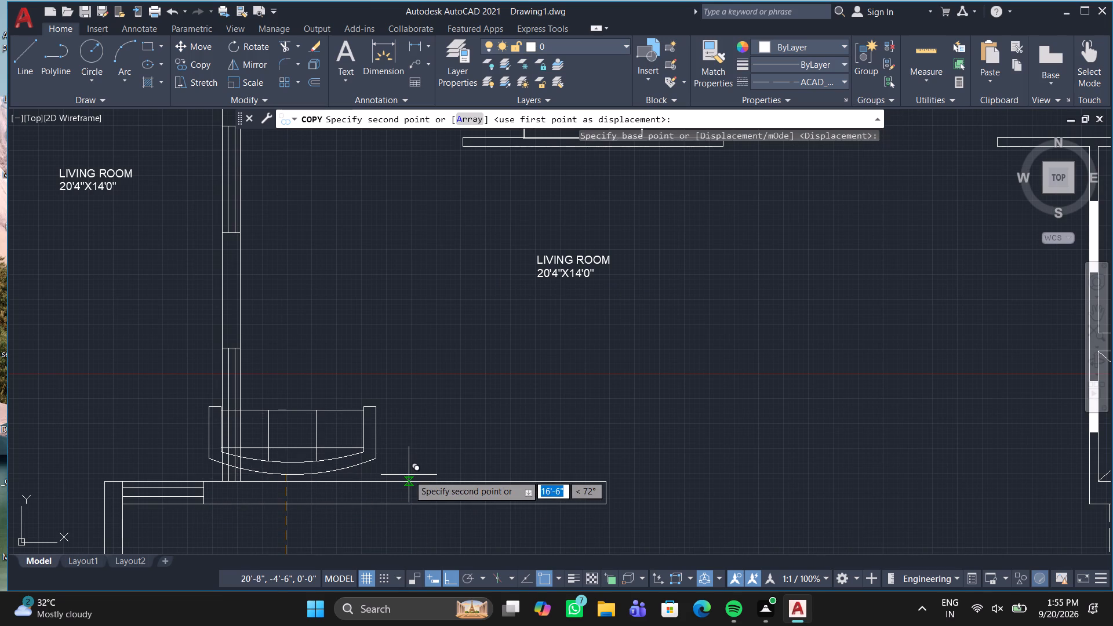
key("F8")
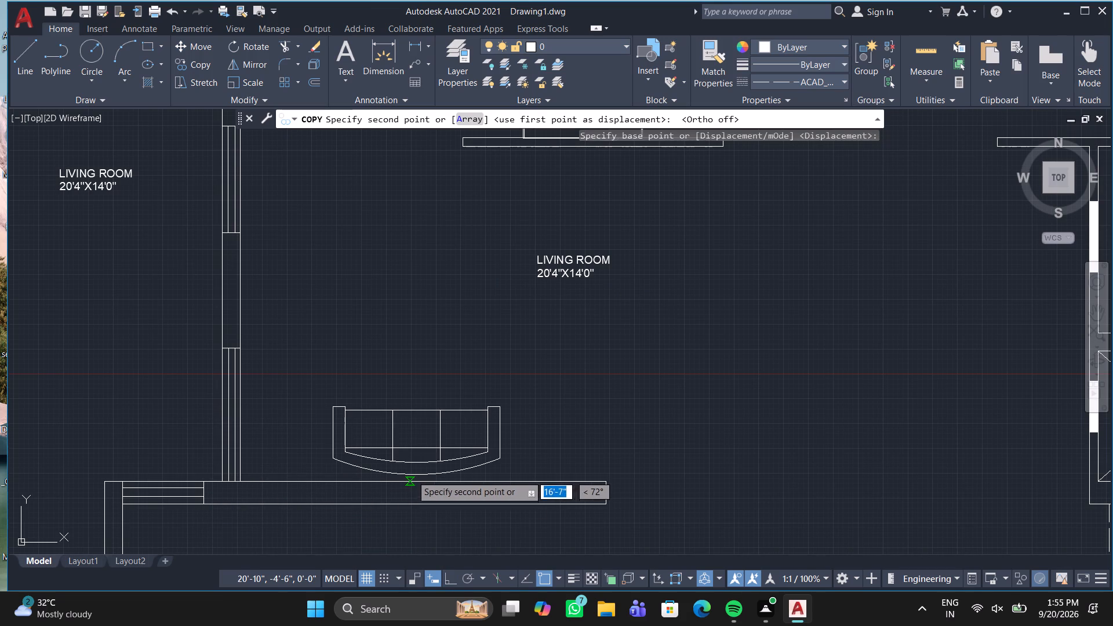
left_click(427, 476)
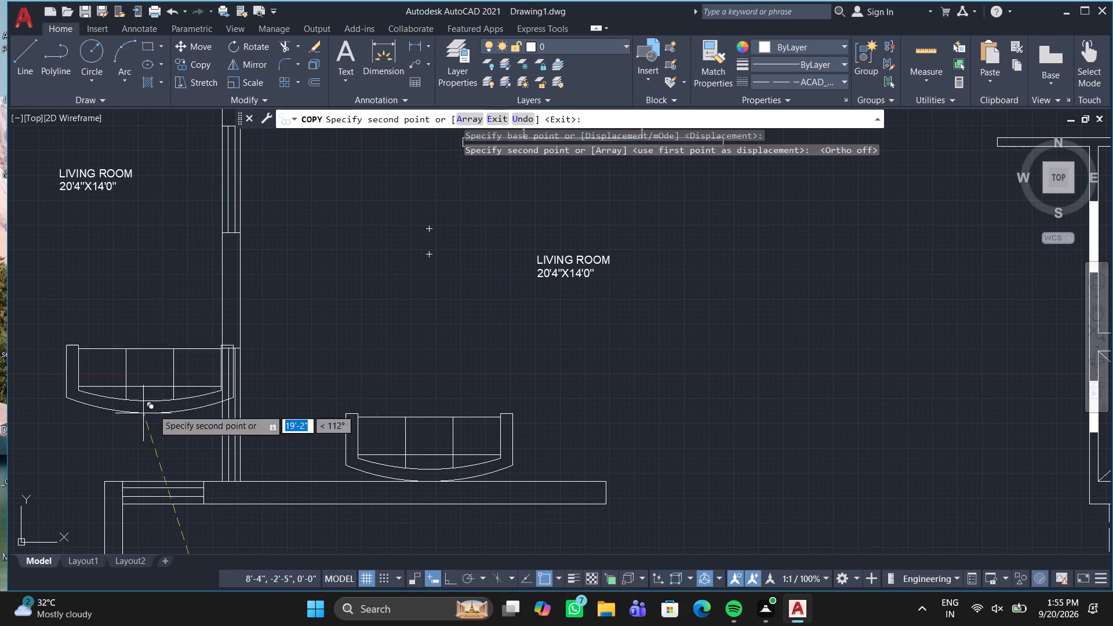
key("Escape")
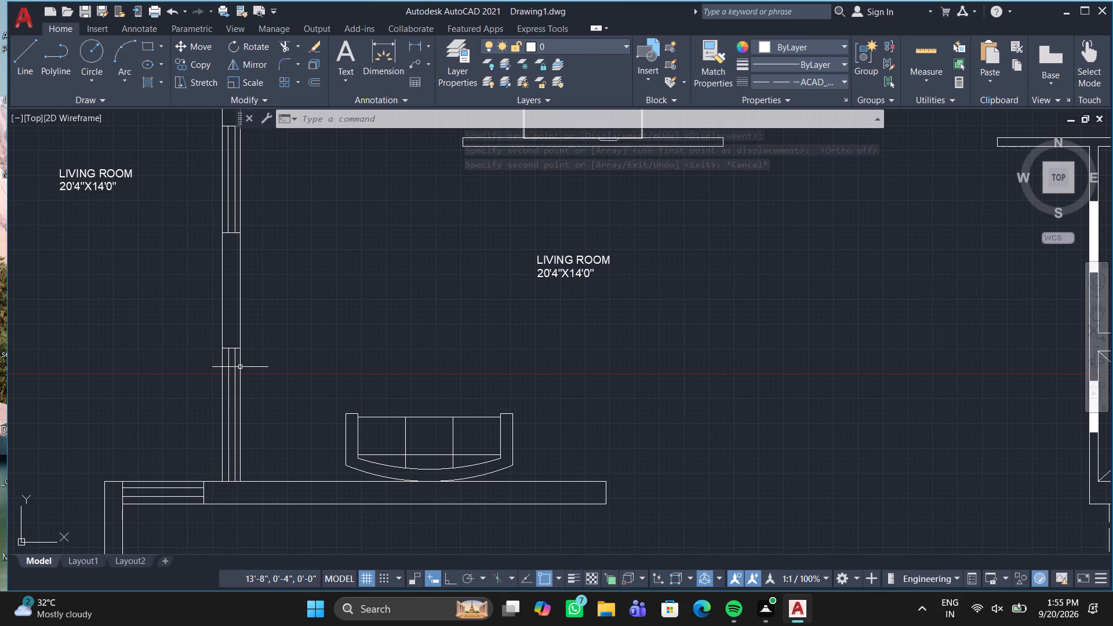
Insert the Sink - Oval top block from DesignCenter's House Designer blocks into the open area left of the staircase.
scroll(268, 376, "down", 2)
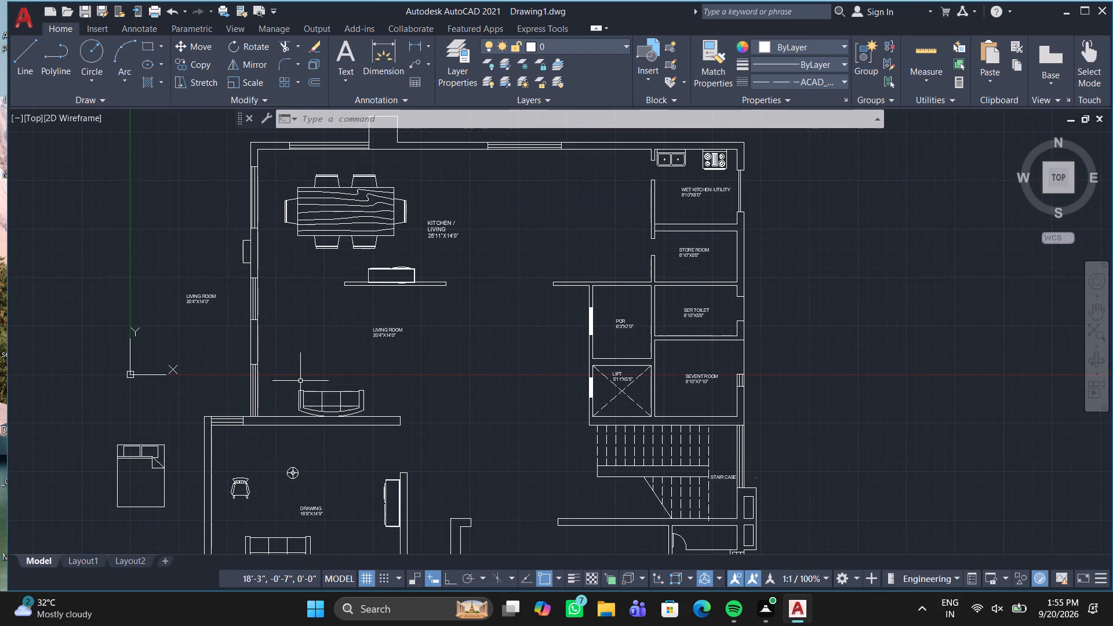
left_click(294, 475)
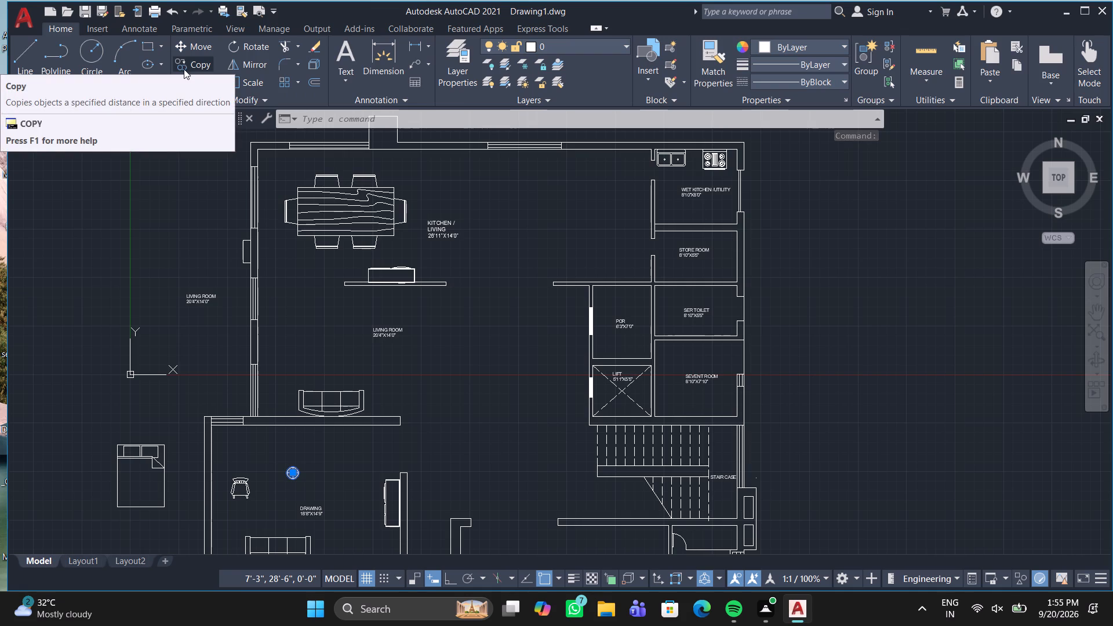
key("d")
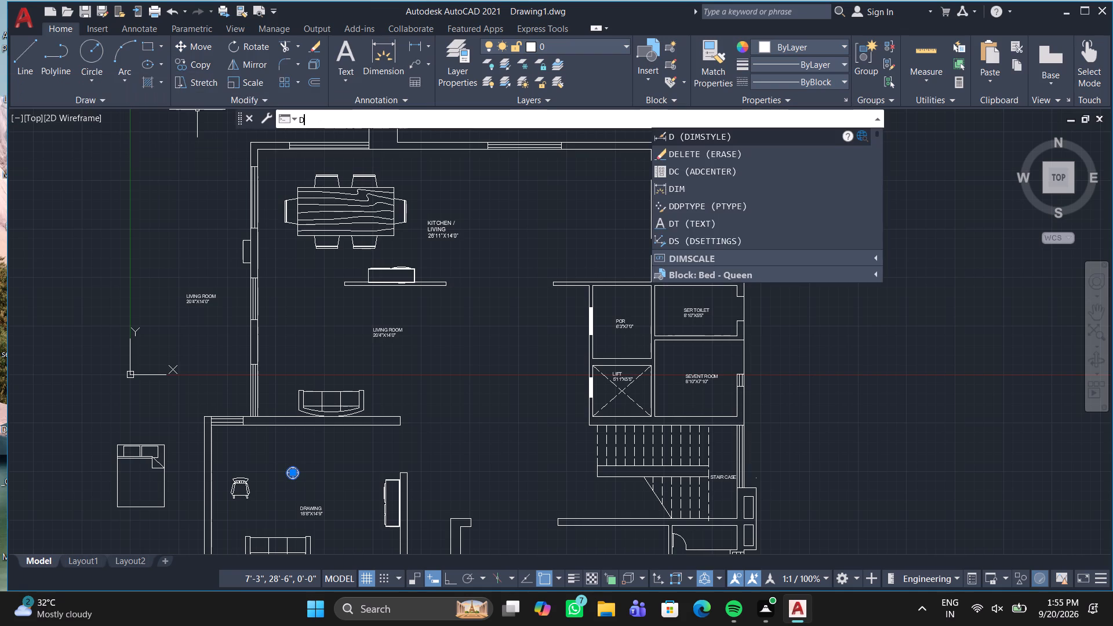
key("c")
key("Return")
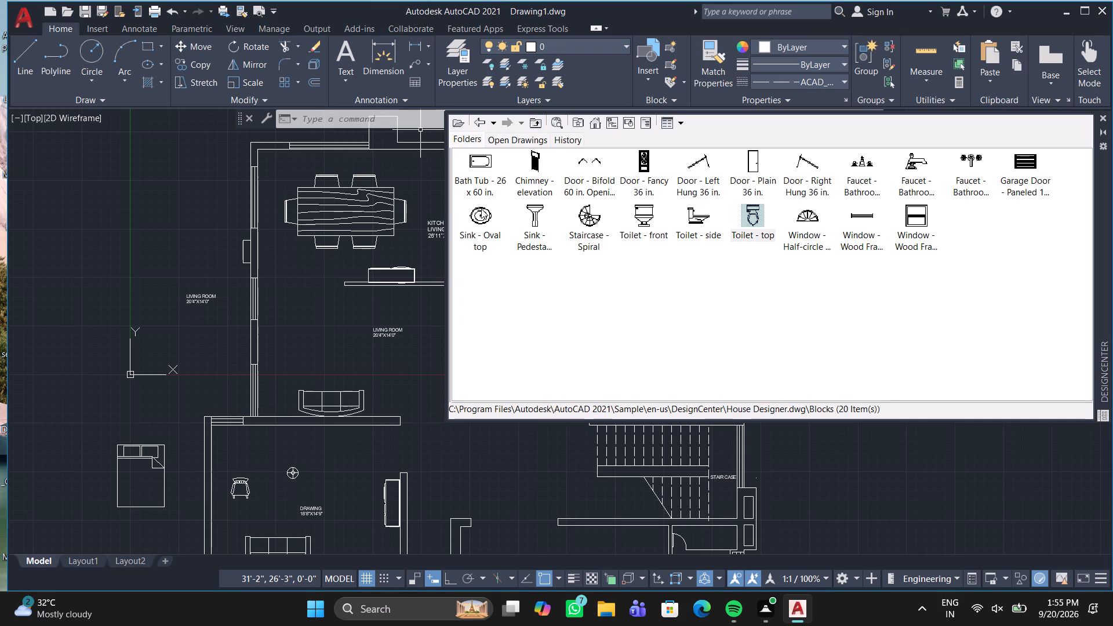
left_click_drag(481, 209, 530, 478)
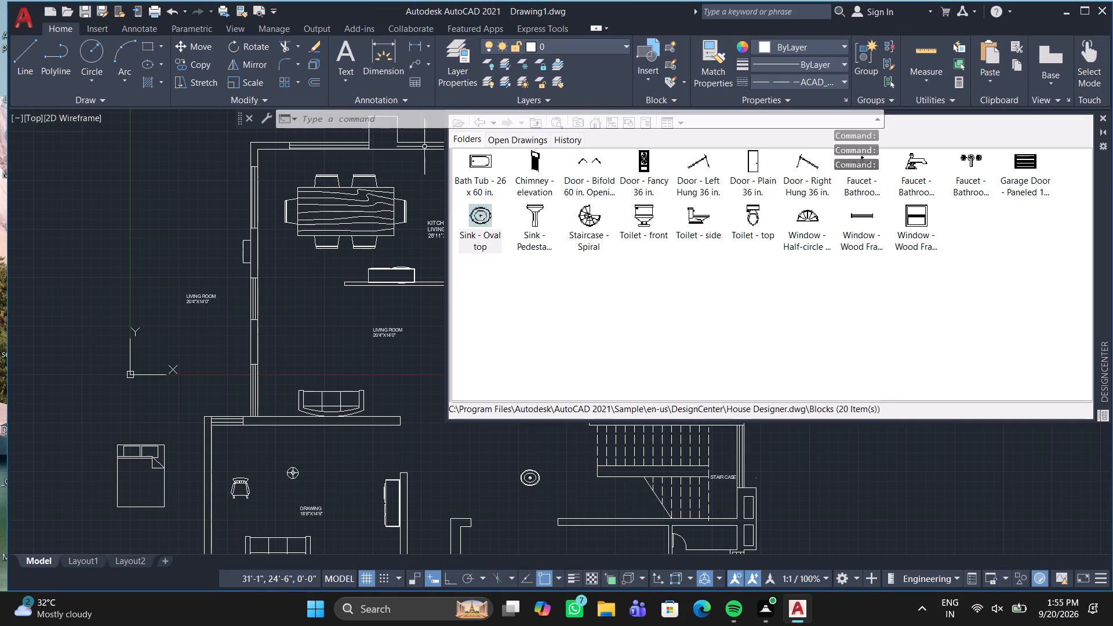
Insert the Desk - 30 x 60 in. block from Home - Space Planner.dwg just above the Living Room's sofa, and close DesignCenter.
left_click(507, 159)
left_click(539, 123)
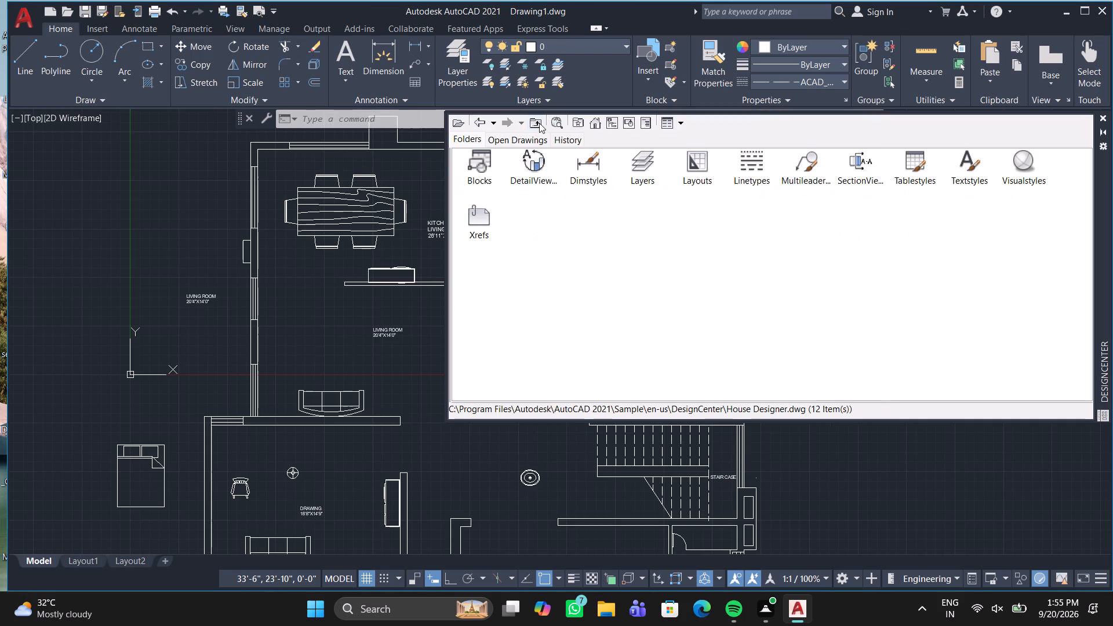
left_click(538, 127)
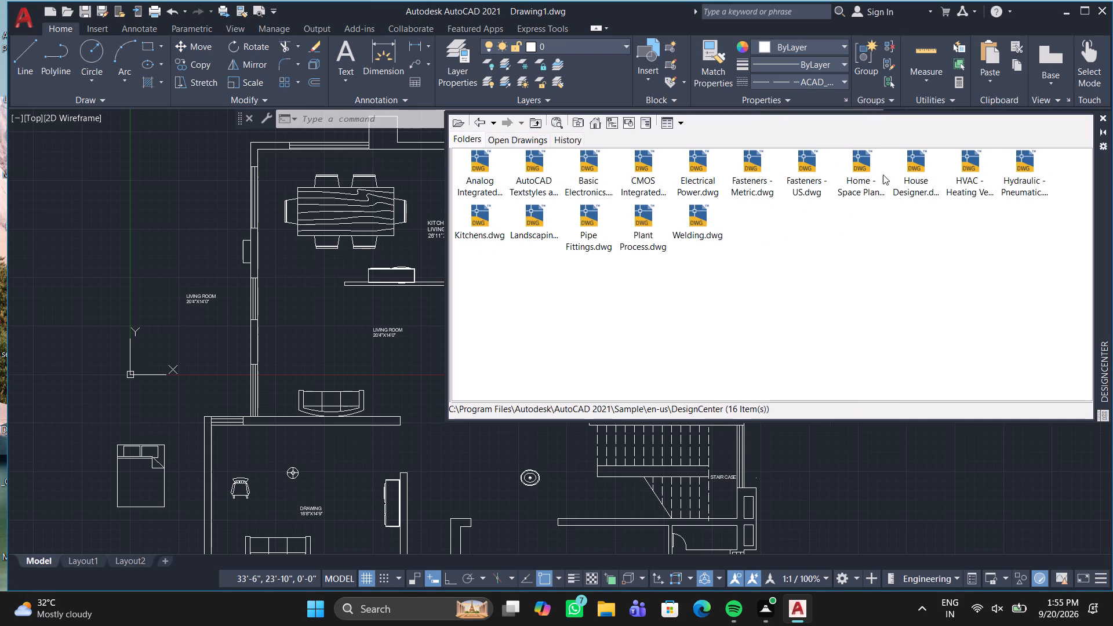
double_click(871, 169)
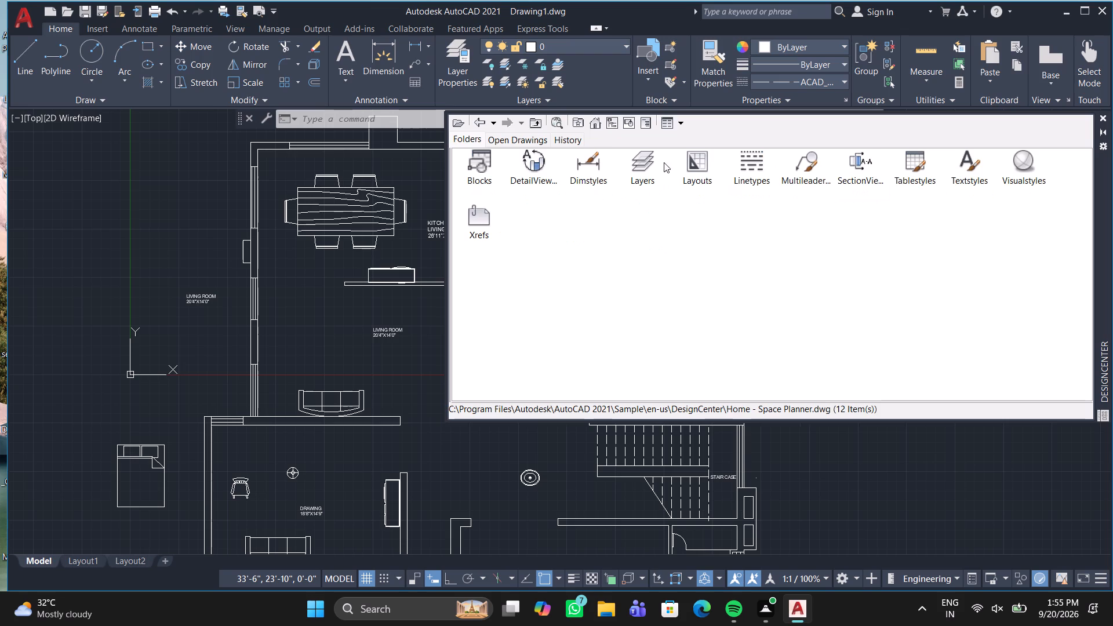
double_click(473, 167)
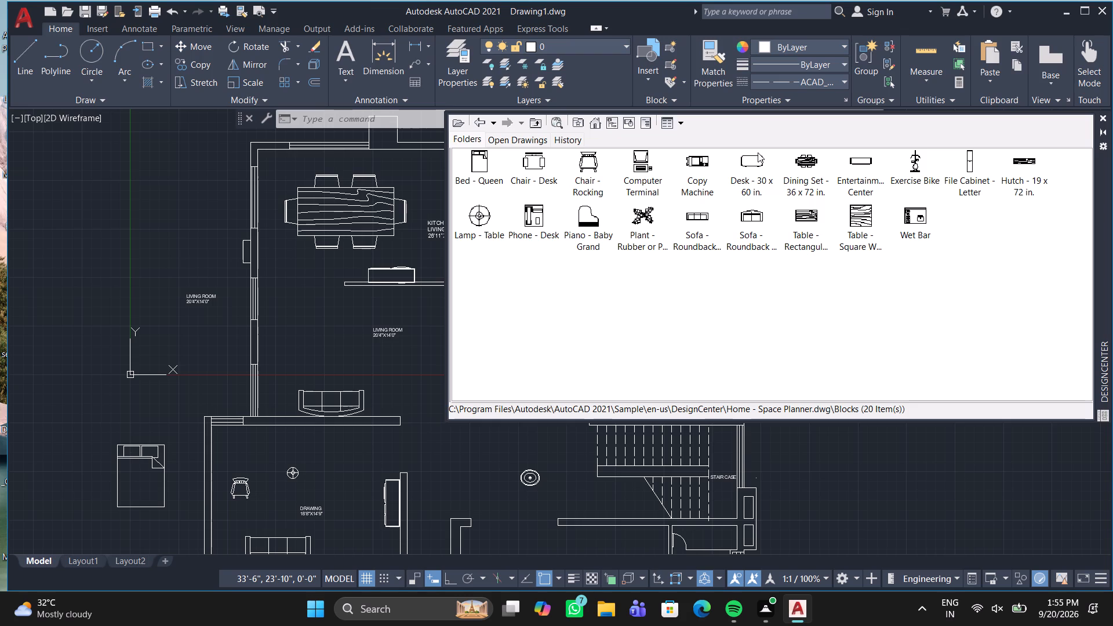
left_click_drag(758, 153, 381, 433)
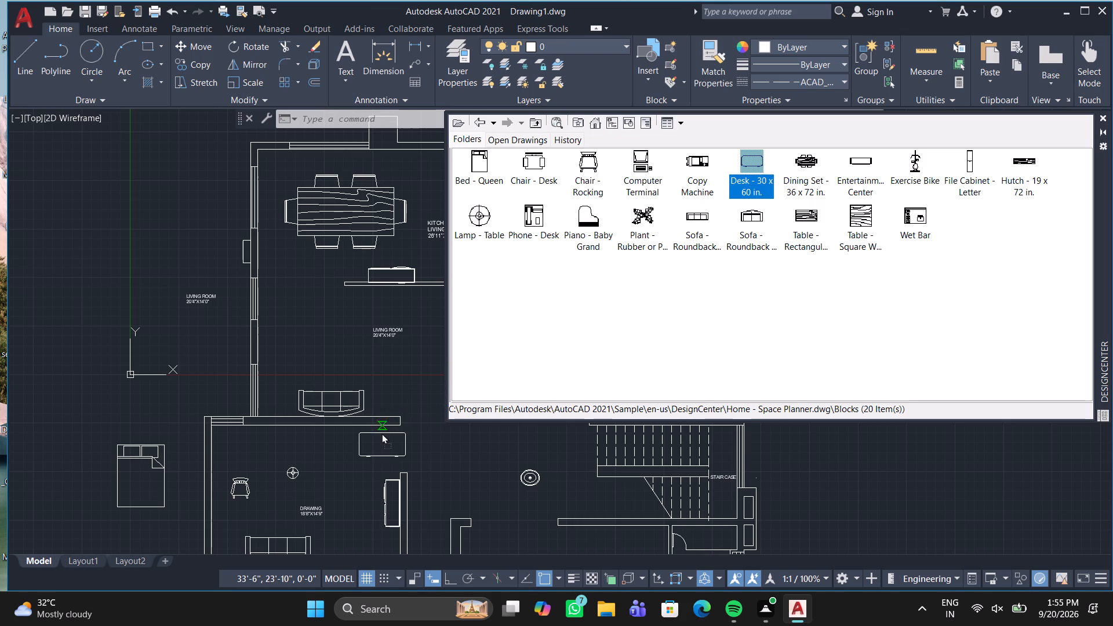
left_click_drag(381, 433, 332, 356)
left_click(332, 356)
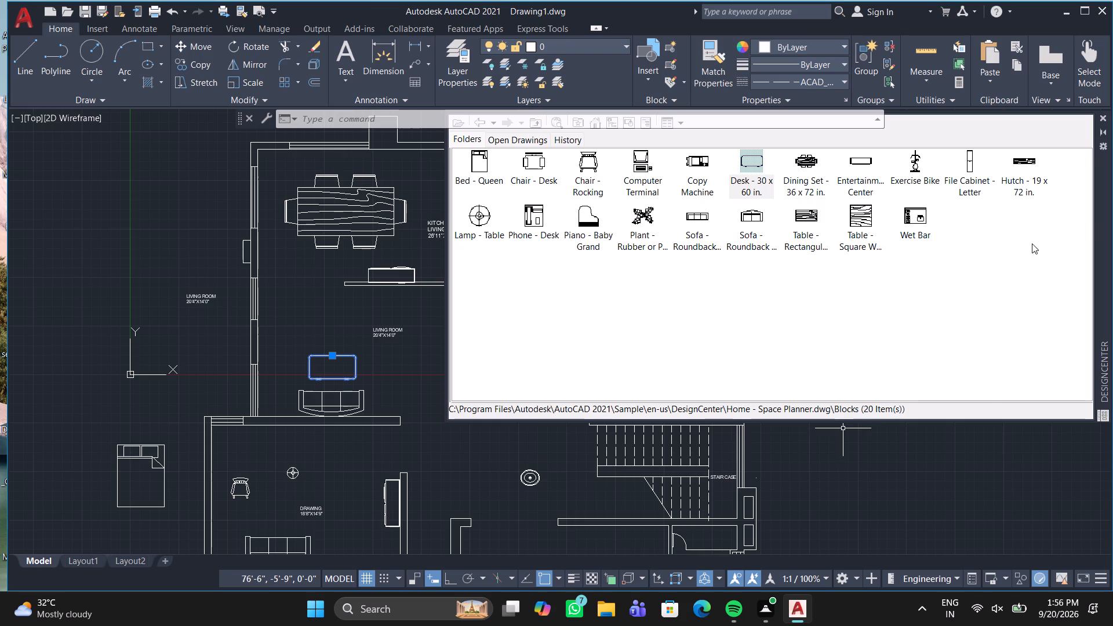
left_click(1100, 118)
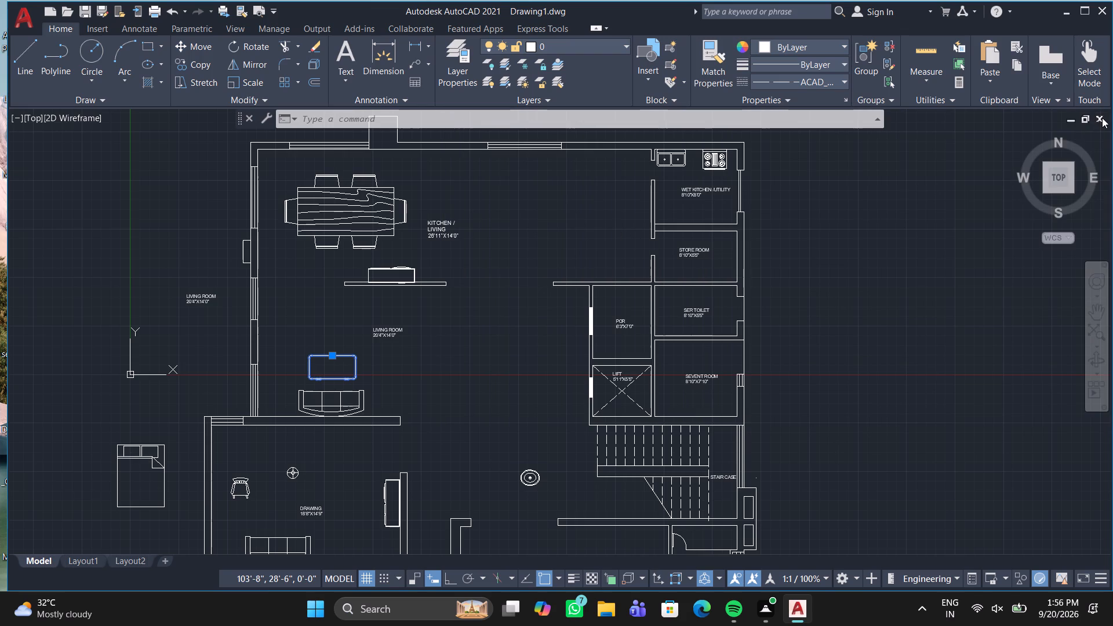
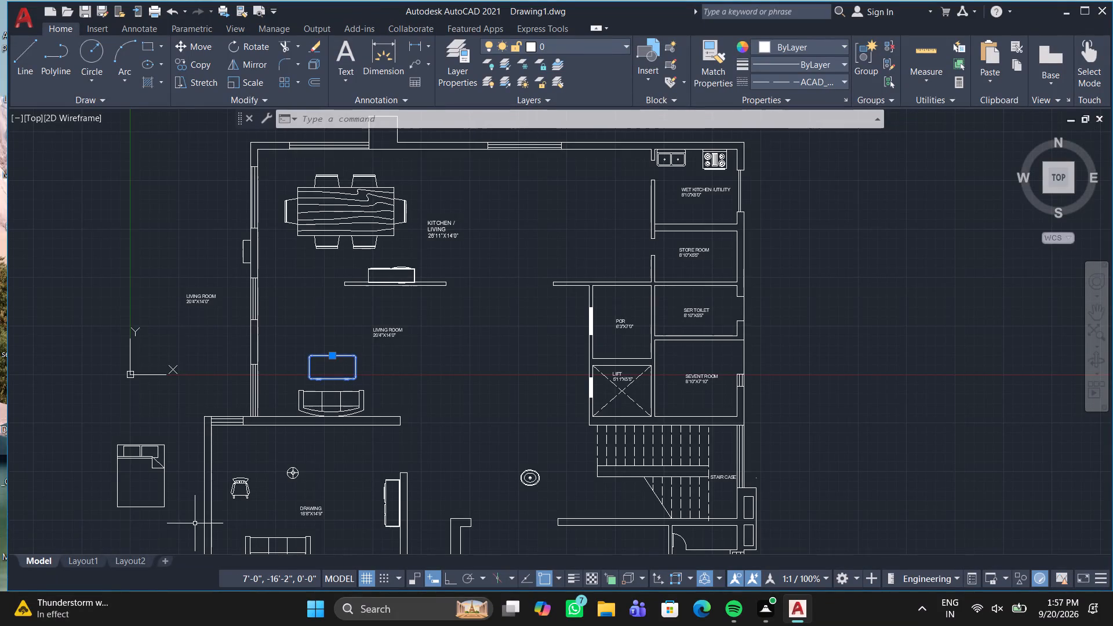
Rotate the drawing room's rocking chair 90° about its back so it faces the entertainment center.
scroll(195, 522, "down", 1)
scroll(227, 507, "up", 3)
middle_click_drag(228, 491, 243, 404)
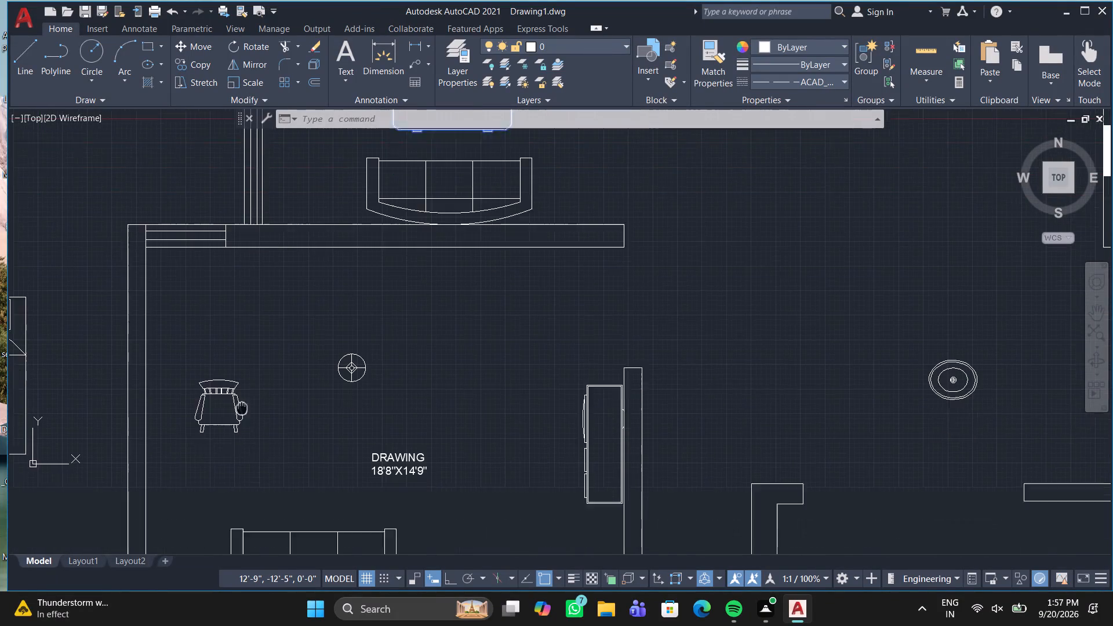
middle_click_drag(243, 404, 243, 398)
left_click(223, 365)
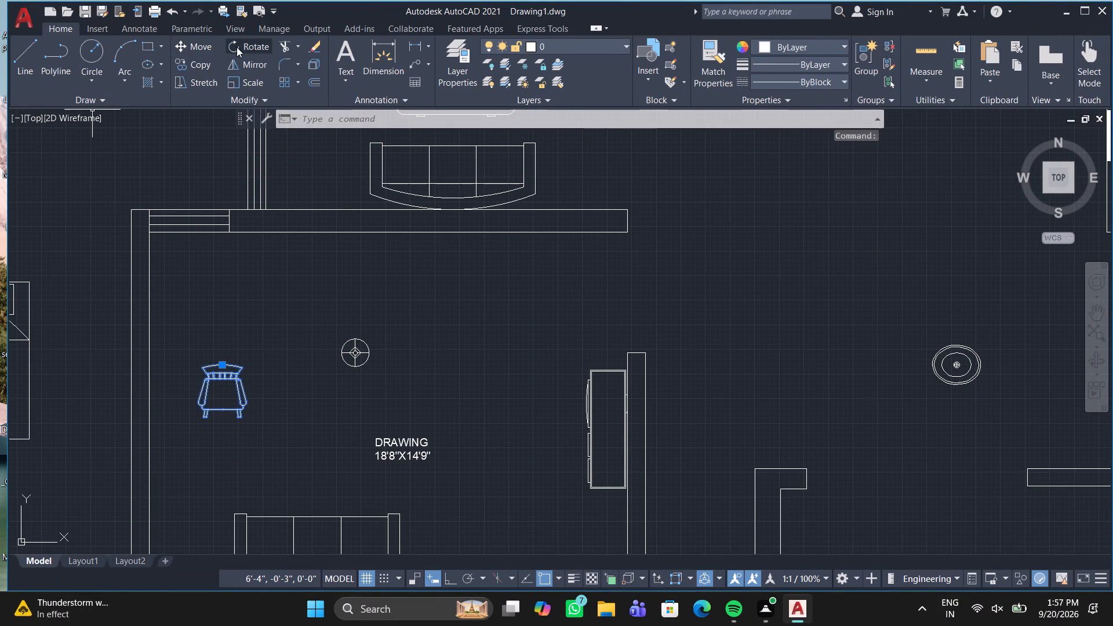
left_click(252, 46)
left_click(224, 361)
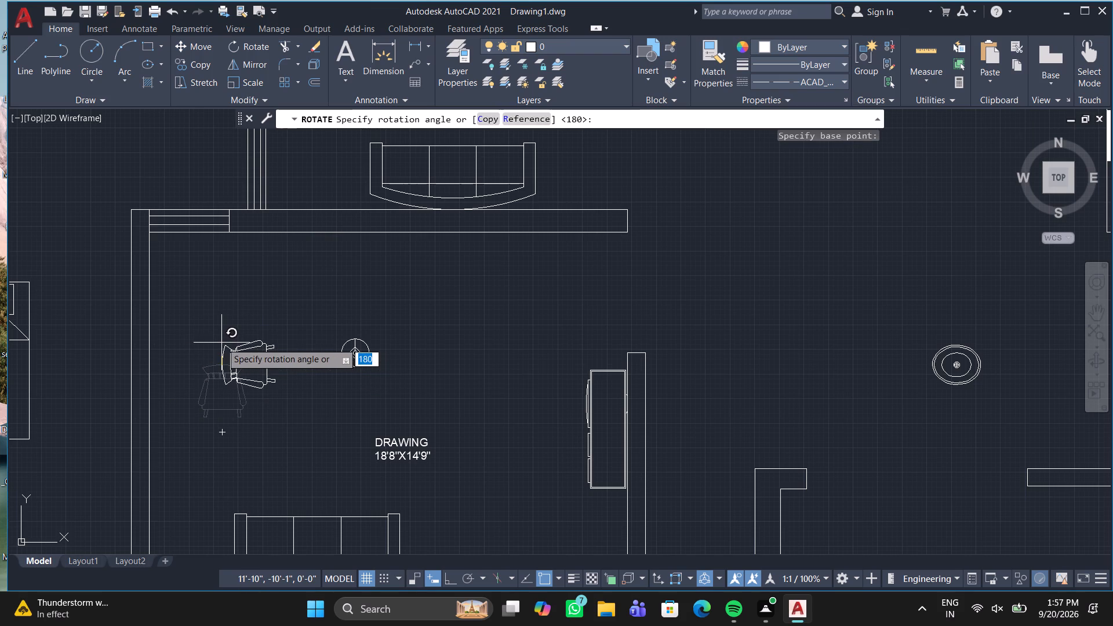
left_click(221, 343)
Move the rotated rocking chair beside the drawing room's left wall, just above and left of the sofa.
double_click(225, 359)
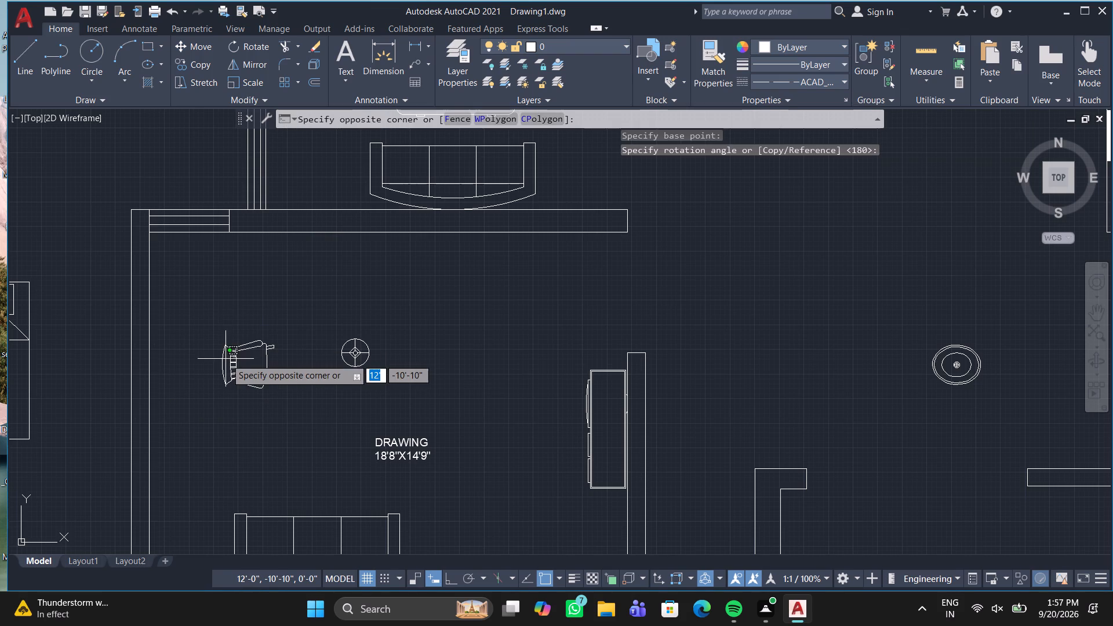
double_click(223, 362)
left_click(219, 362)
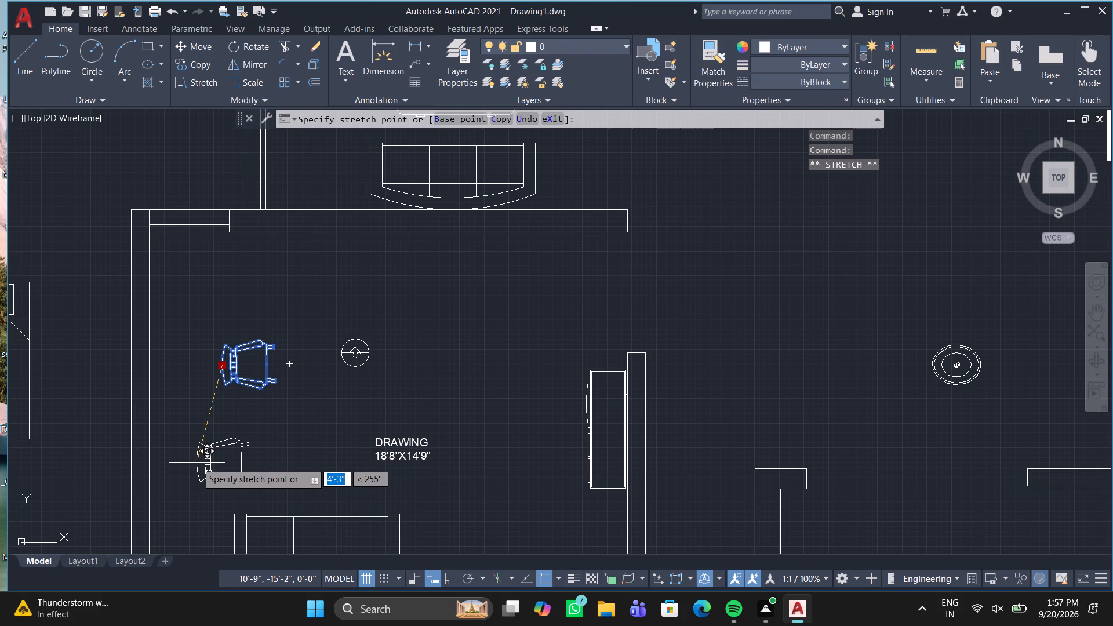
left_click(169, 449)
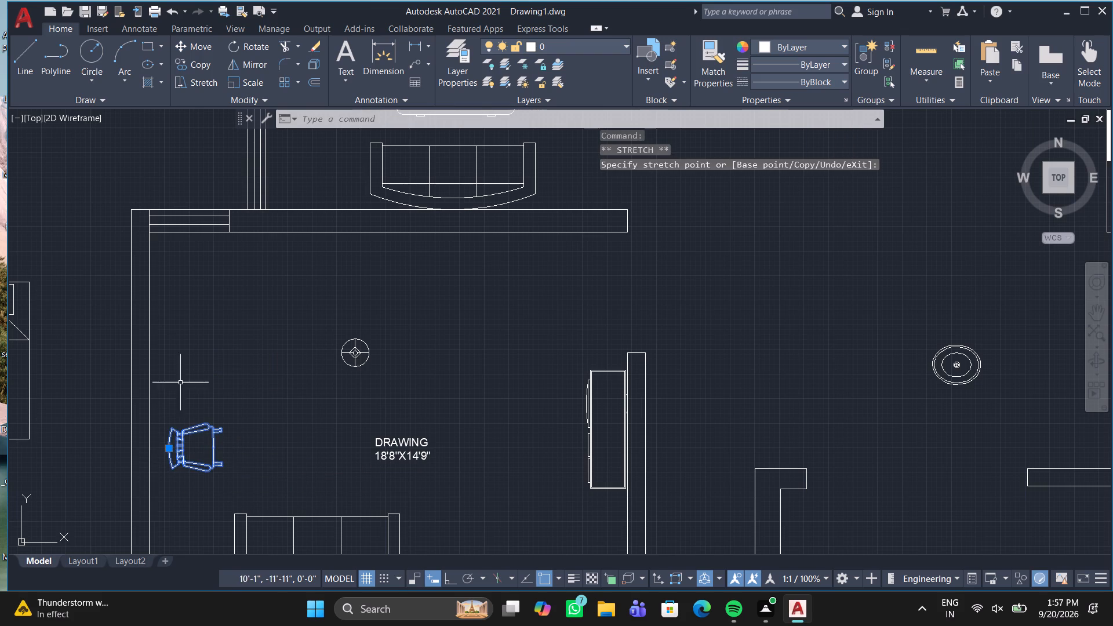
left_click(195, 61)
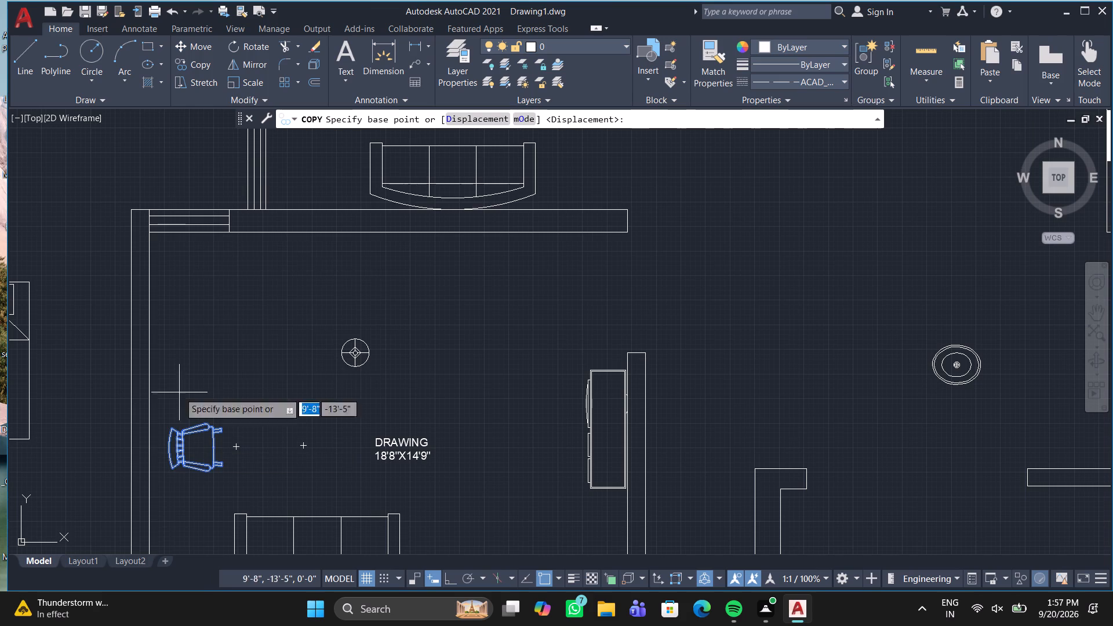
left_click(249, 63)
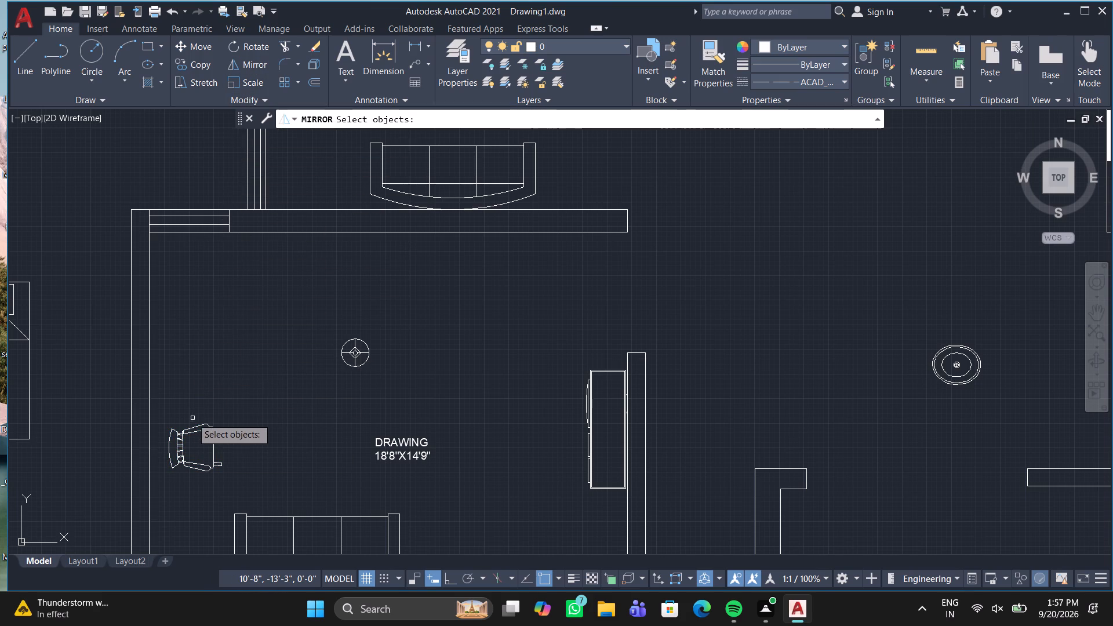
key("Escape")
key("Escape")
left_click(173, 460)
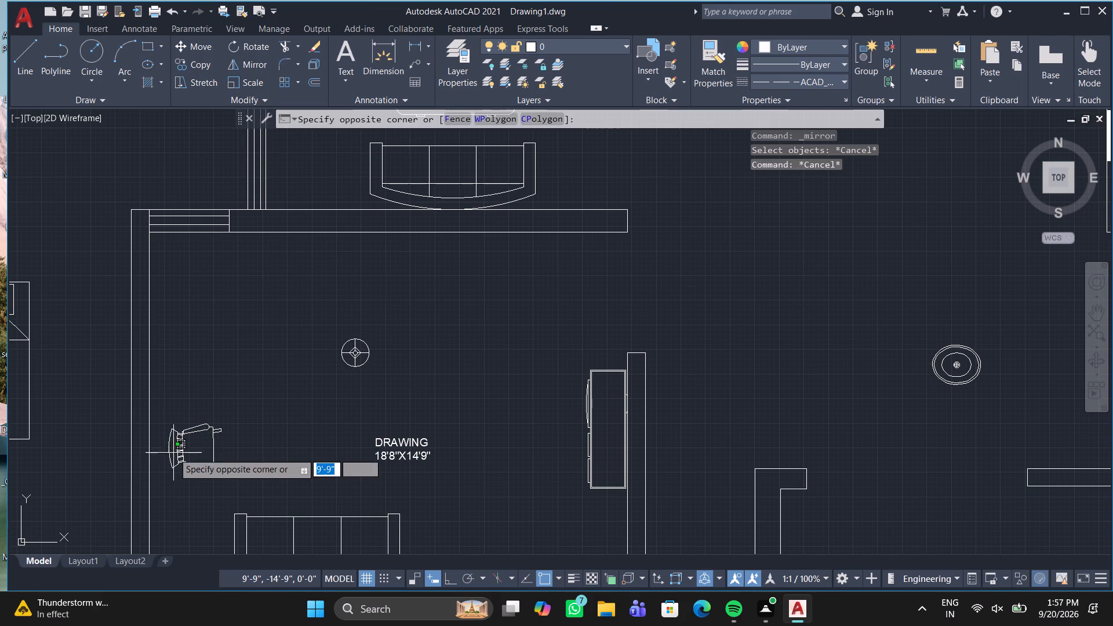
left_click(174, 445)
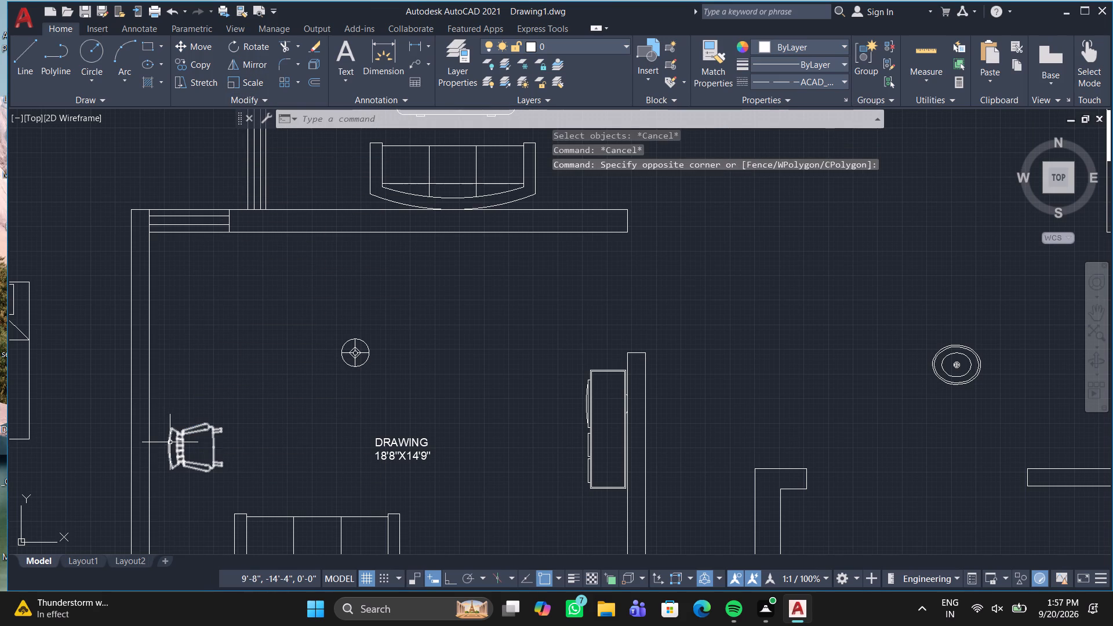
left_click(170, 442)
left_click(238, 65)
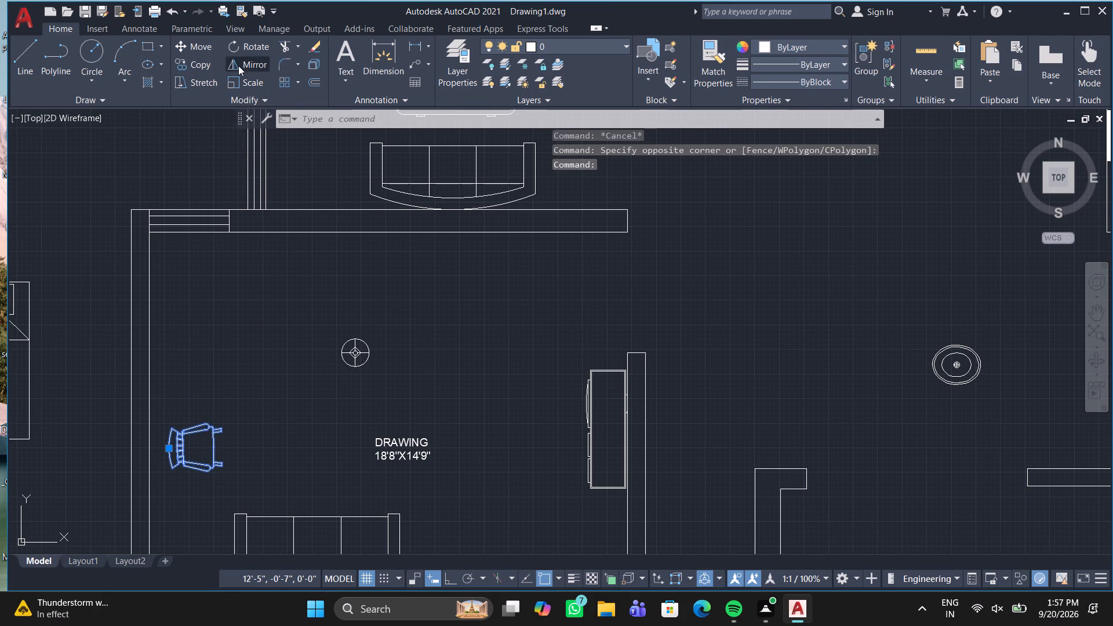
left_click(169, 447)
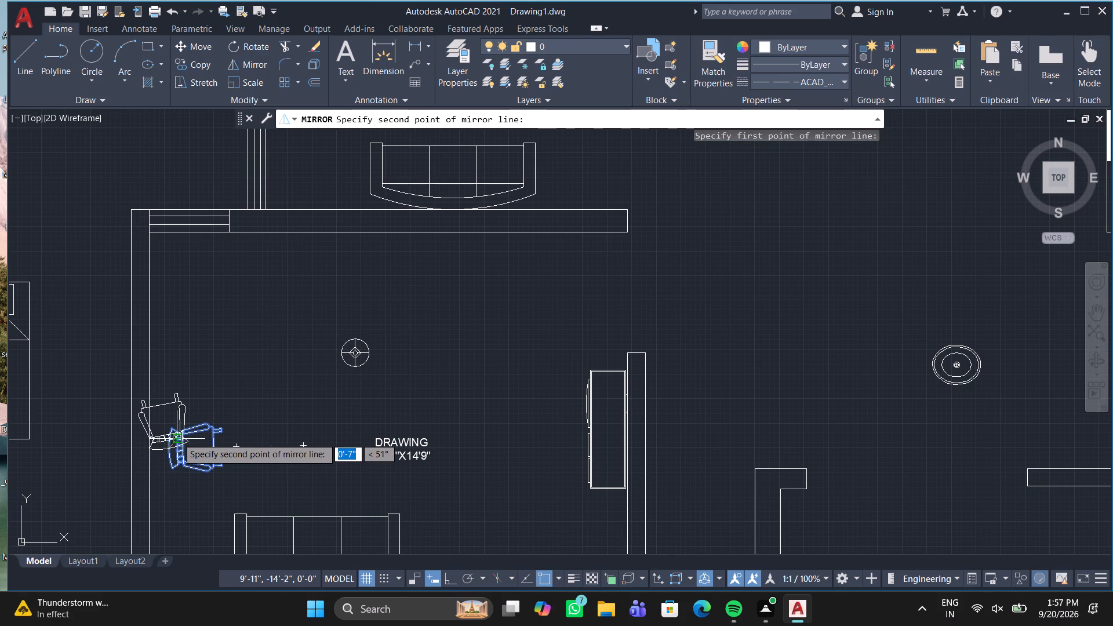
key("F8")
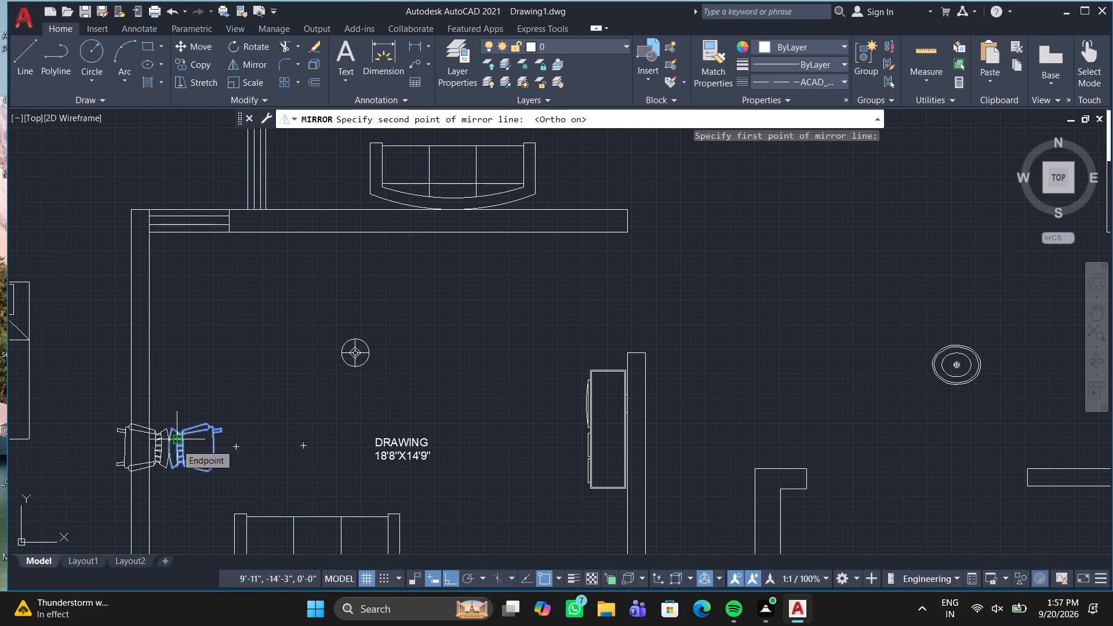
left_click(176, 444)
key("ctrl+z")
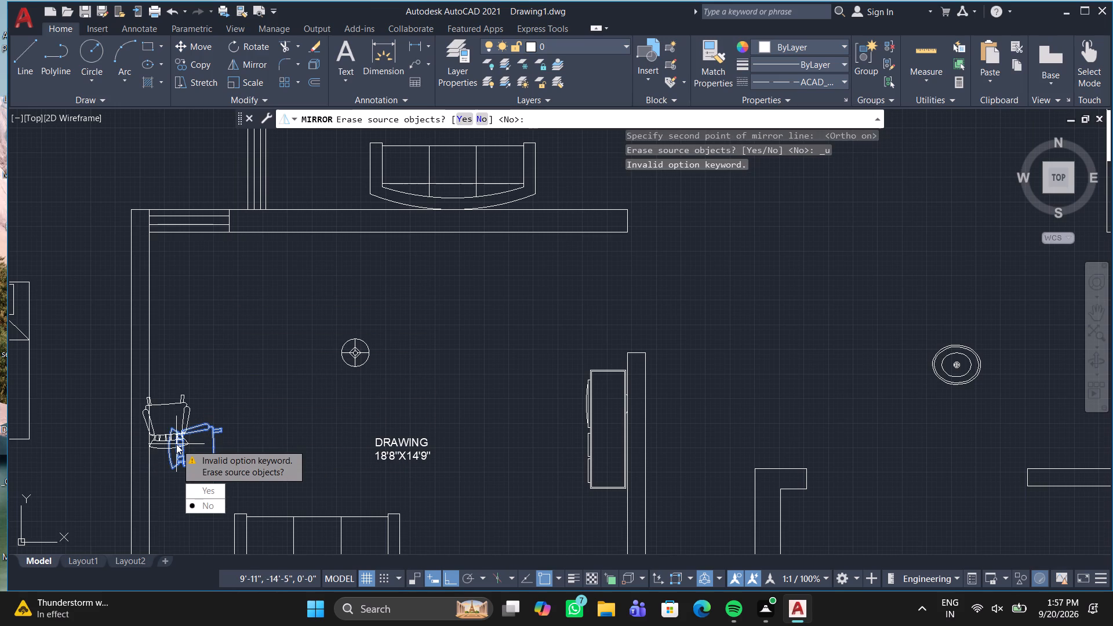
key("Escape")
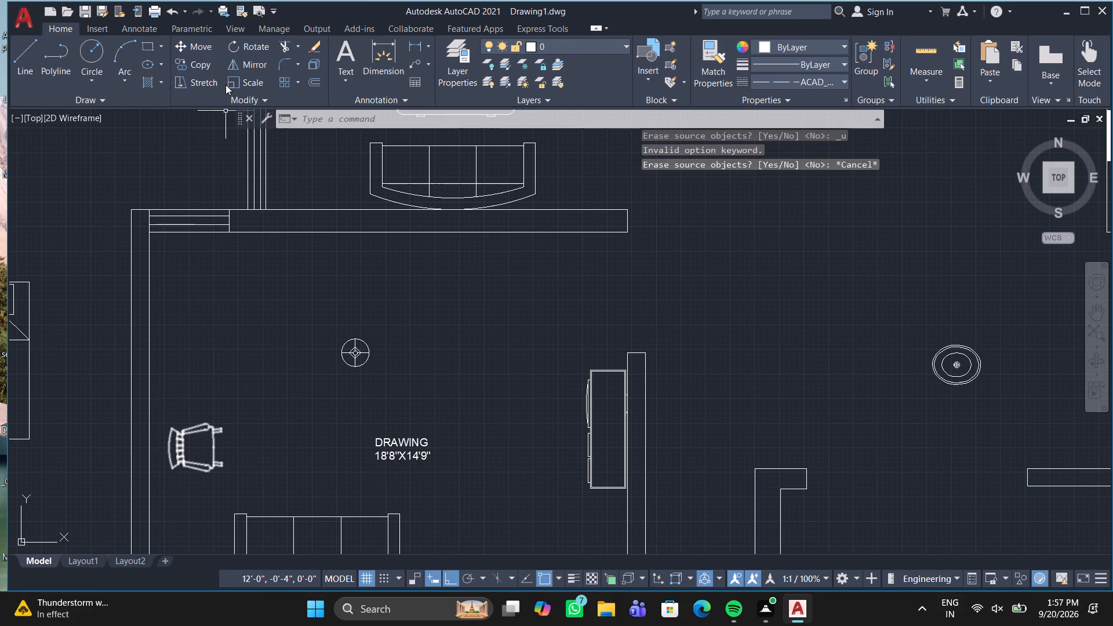
Mirror the rocking chair about a vertical line through the middle of its back, keeping the original.
left_click(169, 457)
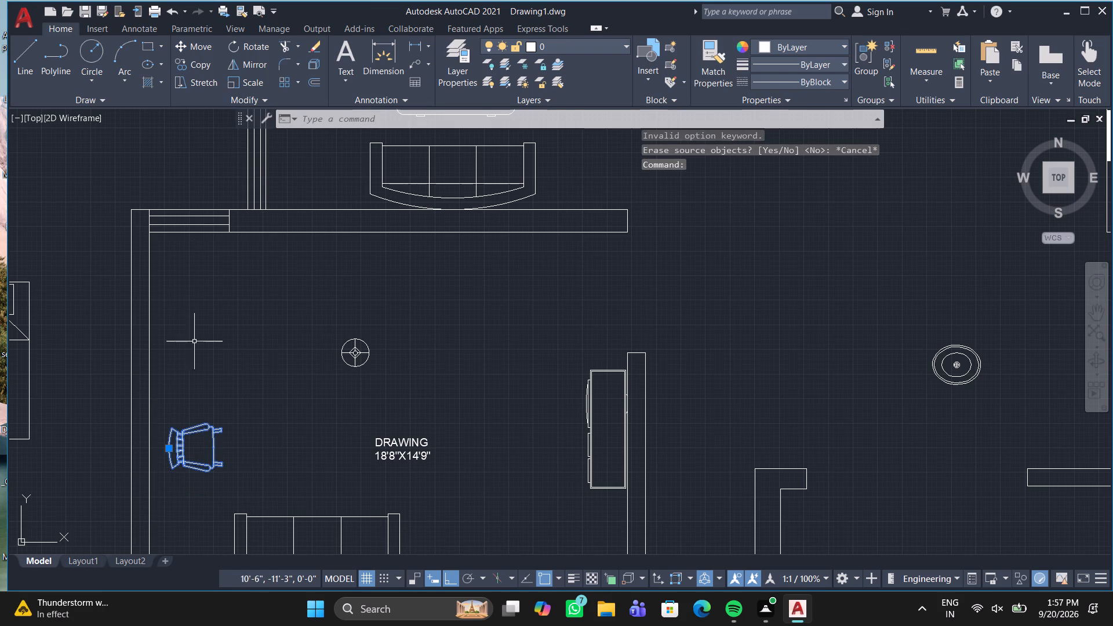
left_click(248, 68)
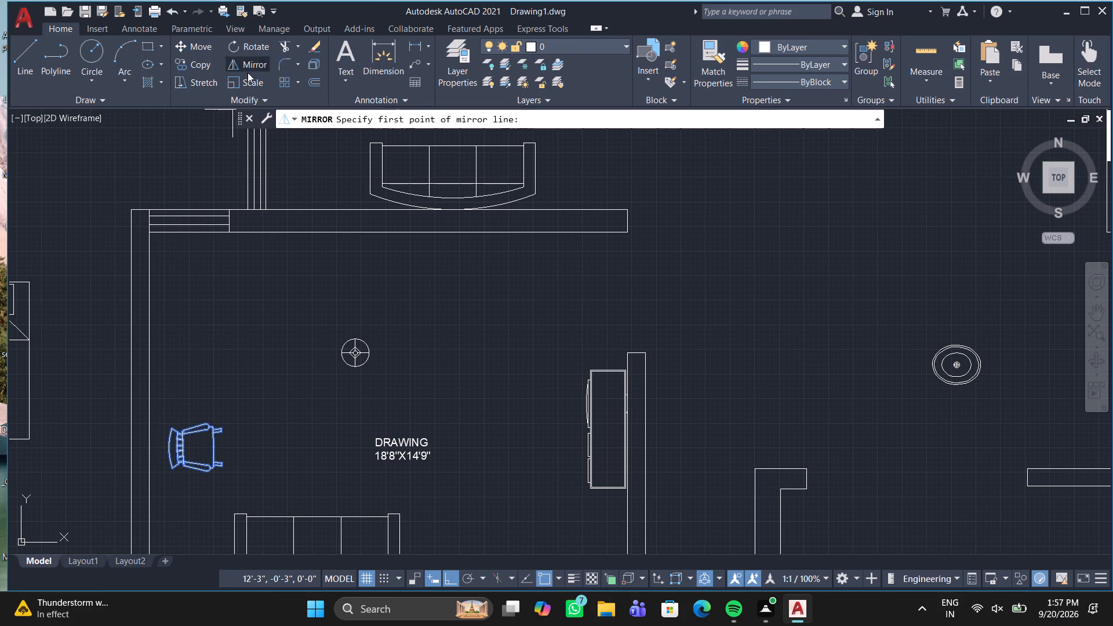
left_click(170, 444)
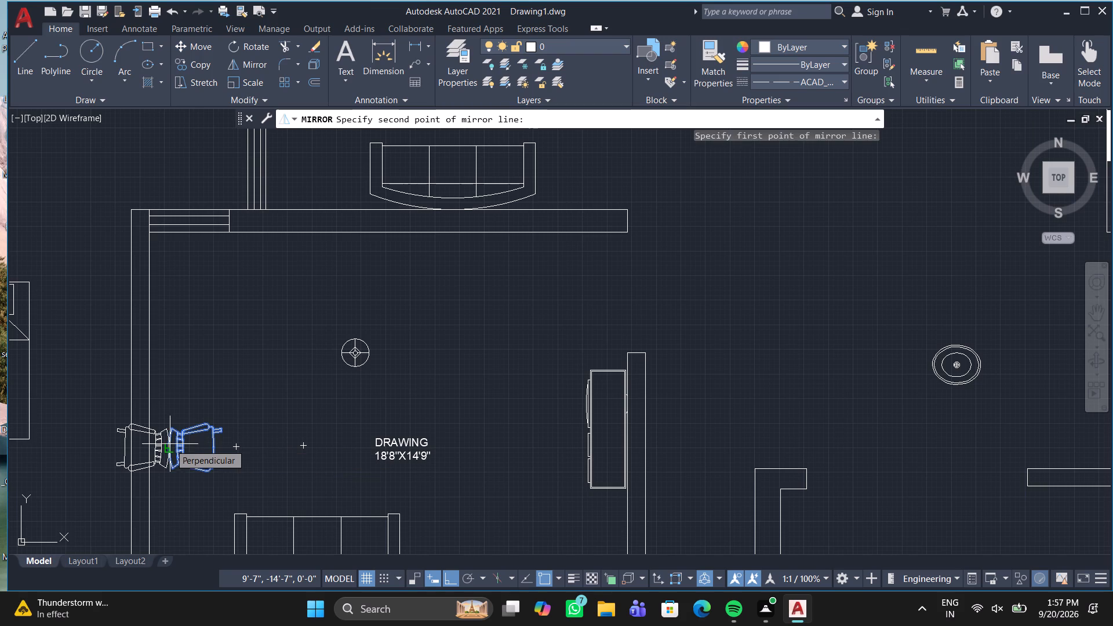
left_click(170, 444)
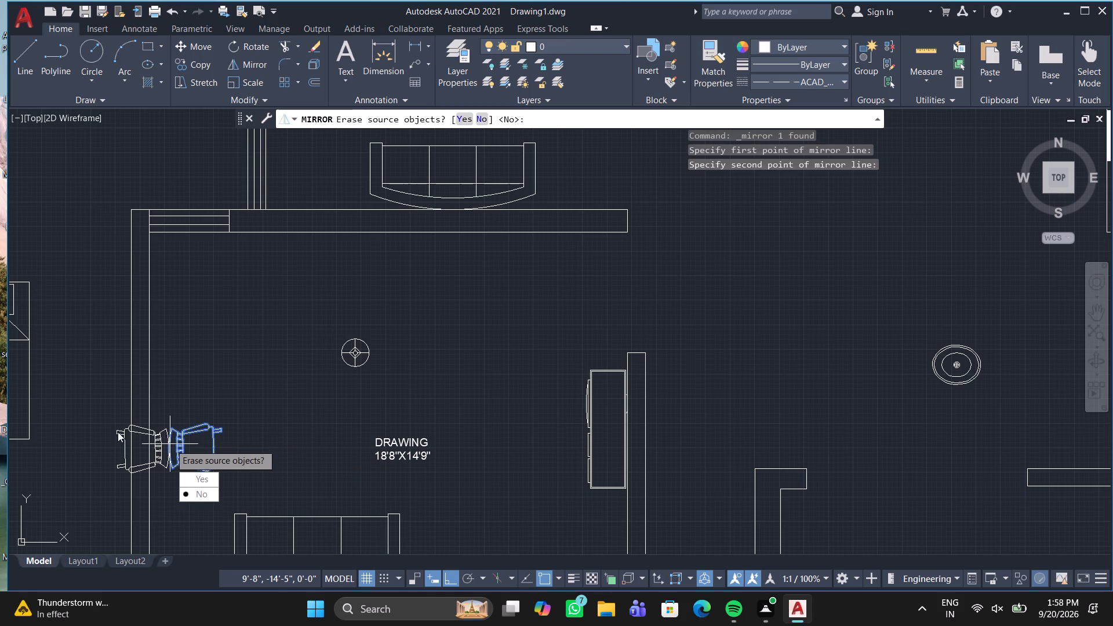
key("Return")
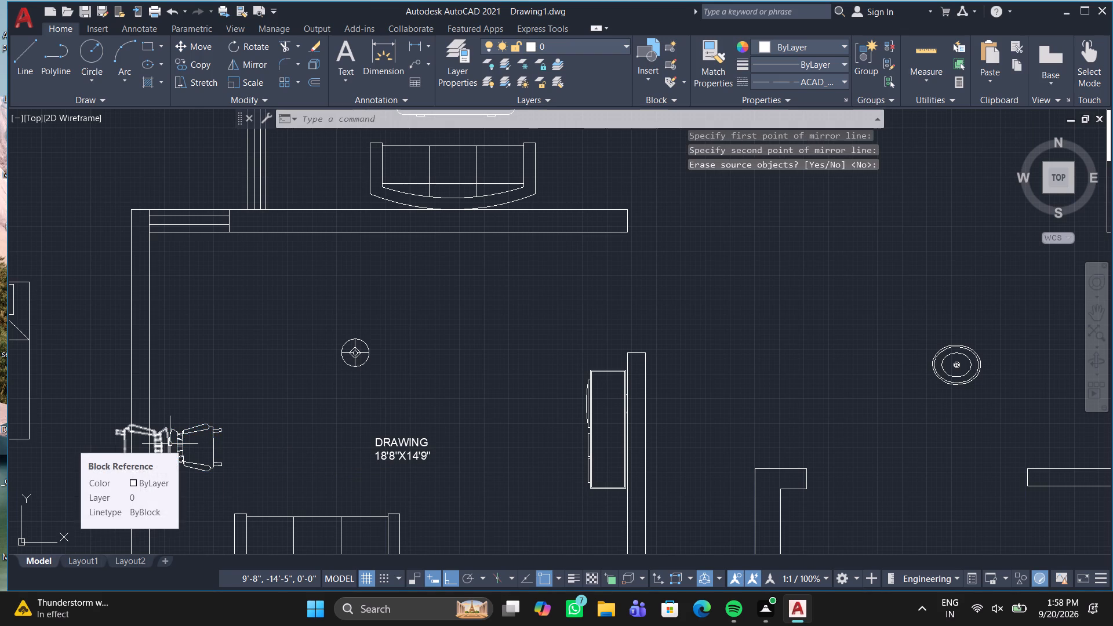
Move the mirrored chair horizontally across the drawing room so it faces the original from the sofa's other side.
left_click(161, 444)
left_click(169, 445)
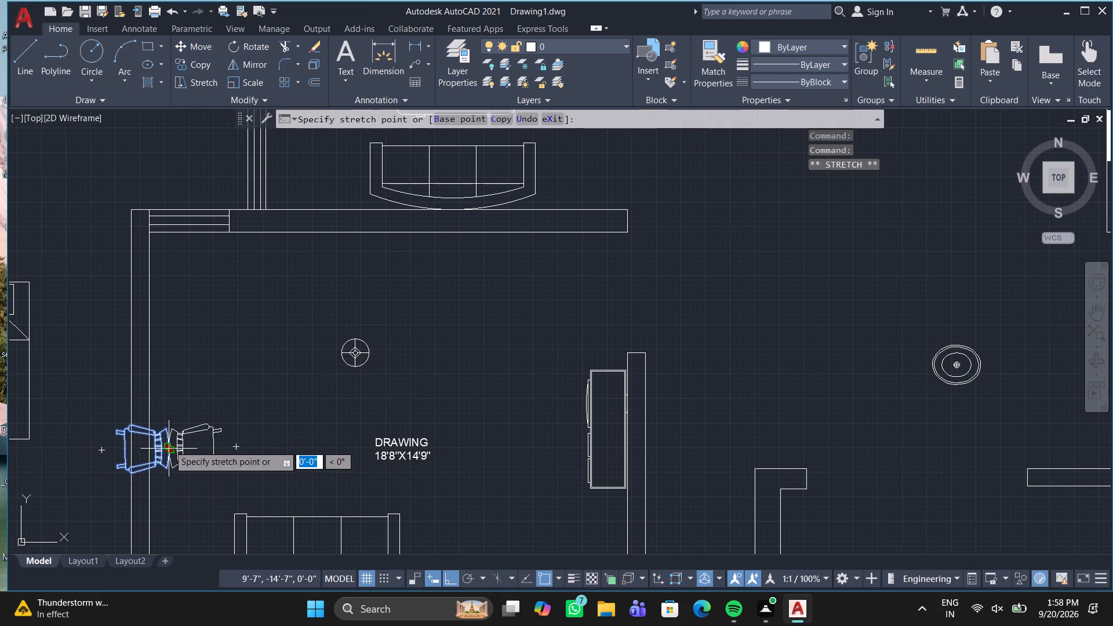
left_click(471, 452)
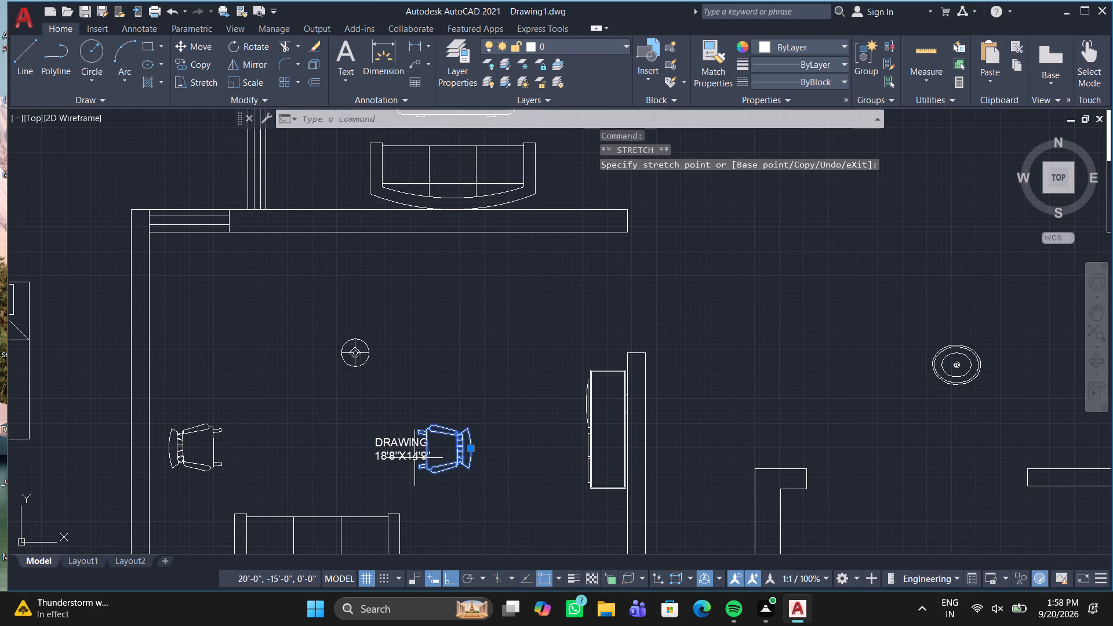
Move the DRAWING room label straight up, clear of the two chairs.
left_click(398, 445)
left_click(377, 441)
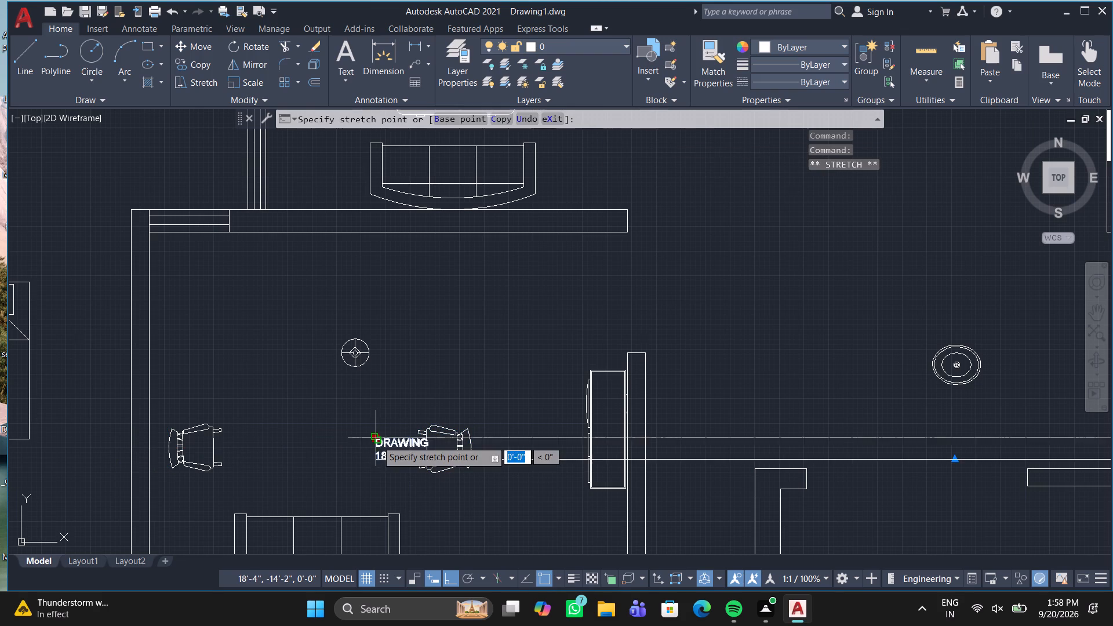
left_click(405, 314)
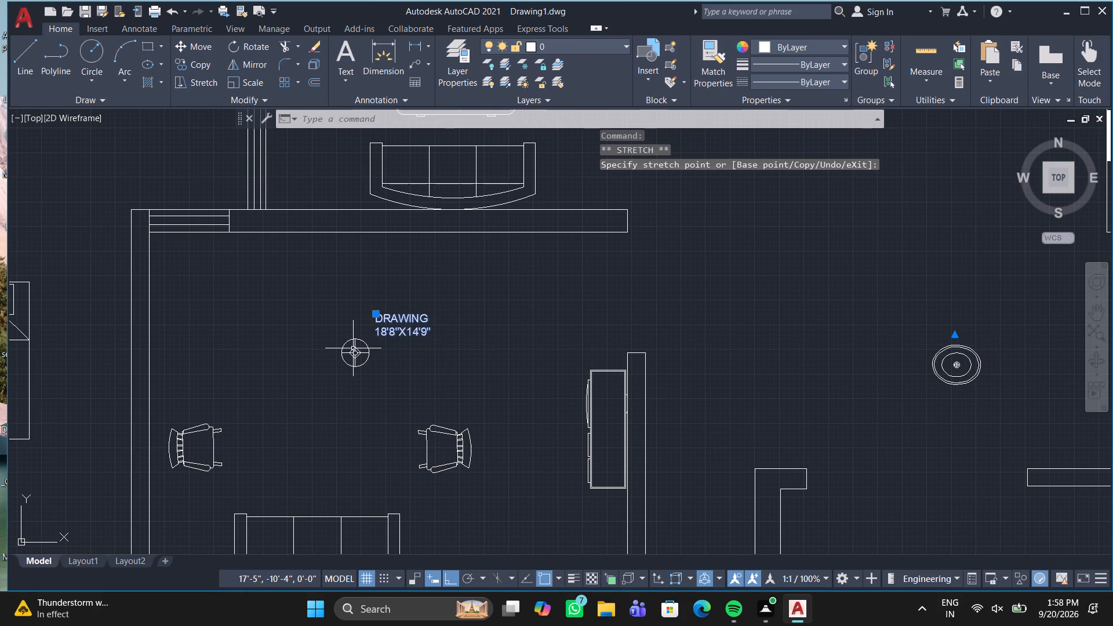
Move the table lamp symbol straight up toward the drawing room's upper wall.
left_click(353, 348)
double_click(353, 355)
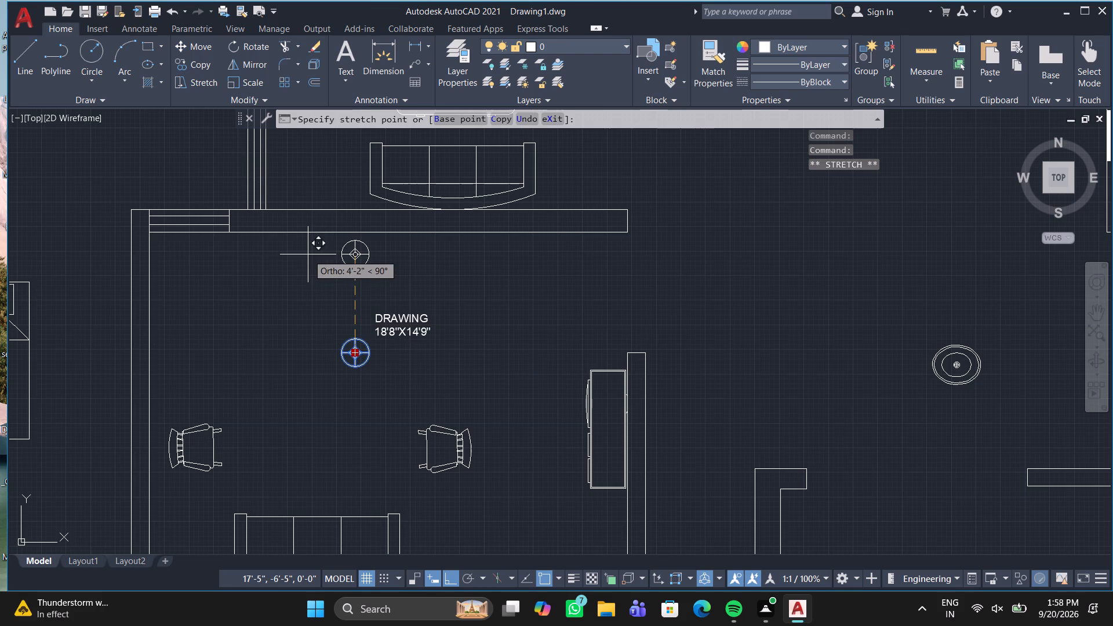
left_click(324, 286)
Copy the Living Room's desk into the drawing room, between the two chairs and above the sofa, with Ortho off.
scroll(291, 340, "down", 2)
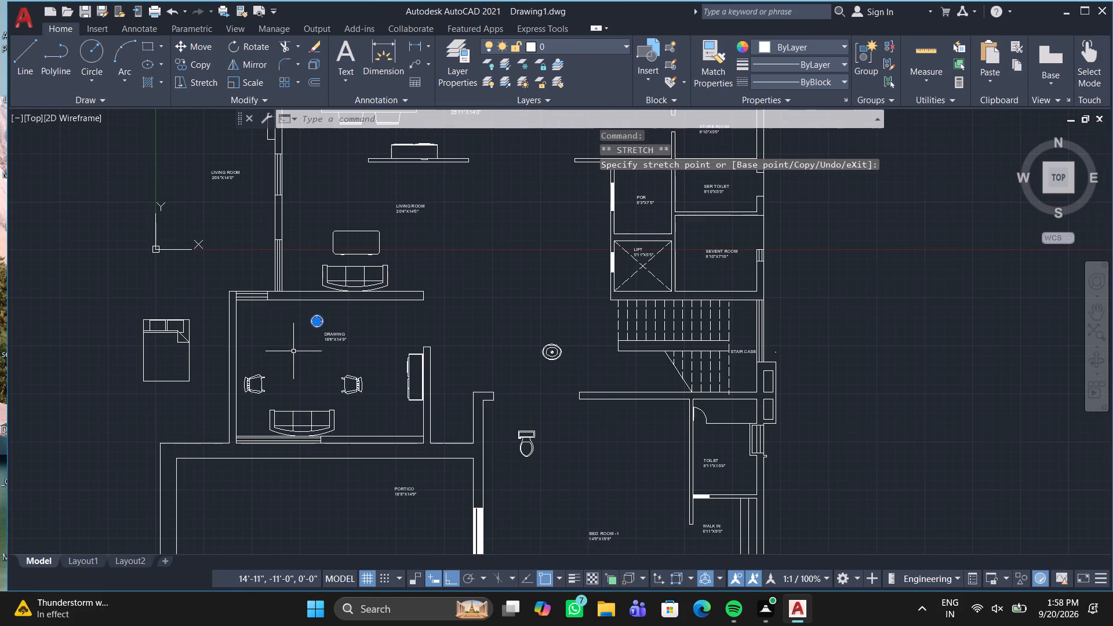
left_click(357, 231)
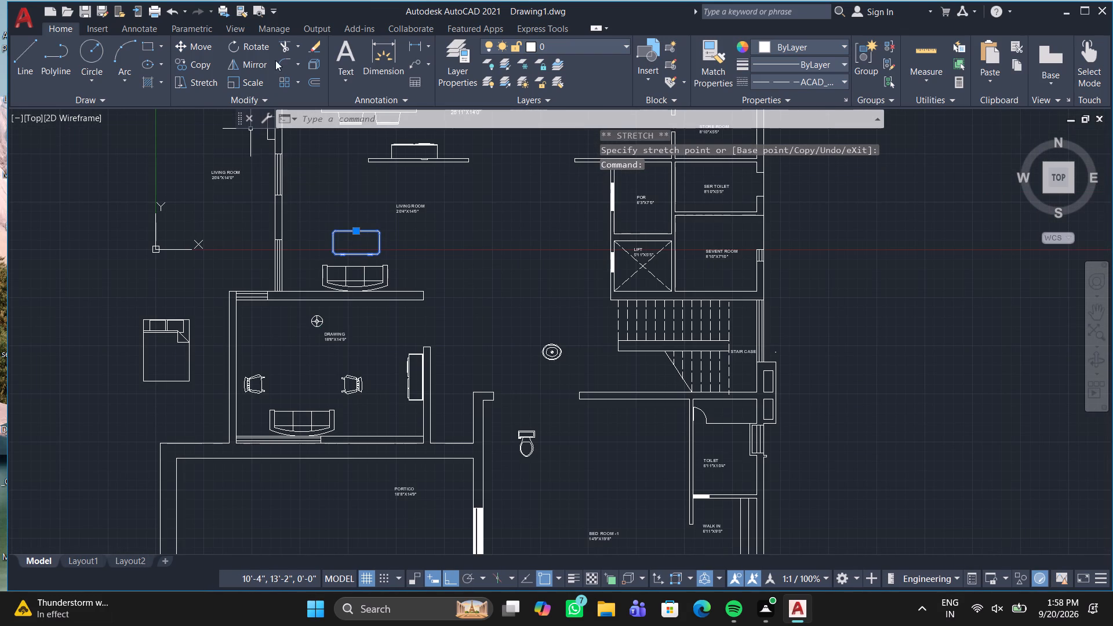
left_click(187, 62)
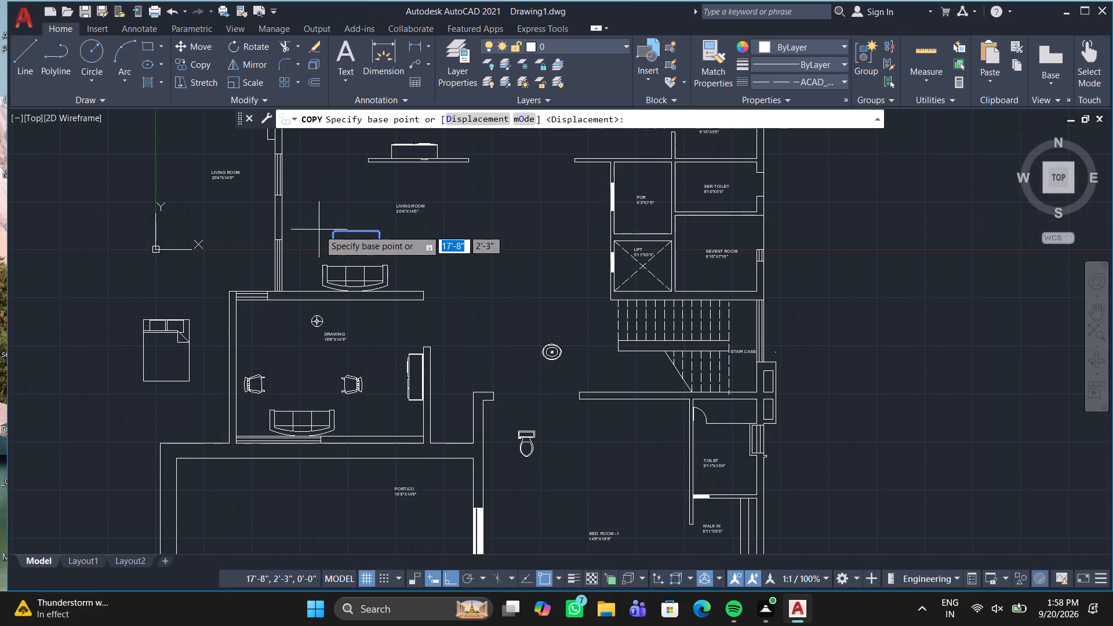
left_click(333, 230)
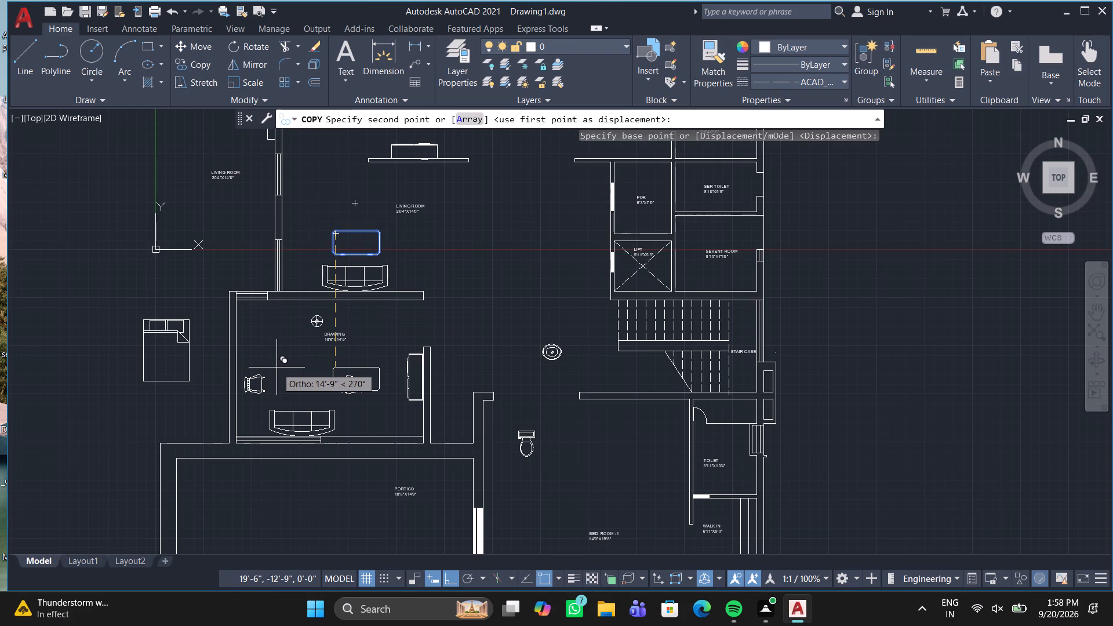
key("F8")
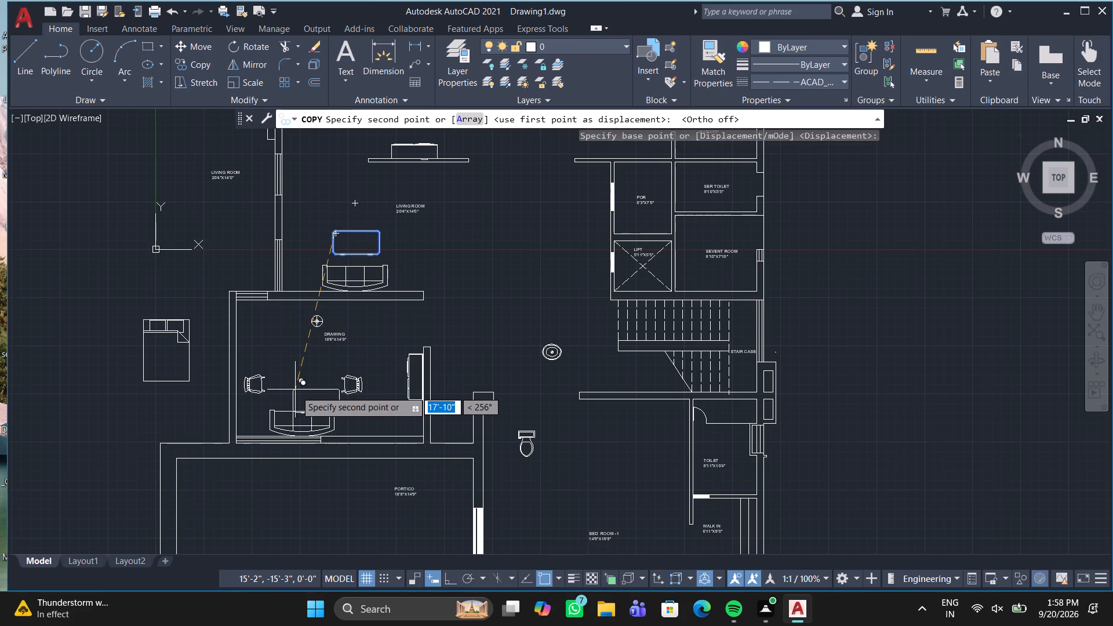
scroll(295, 390, "up", 2)
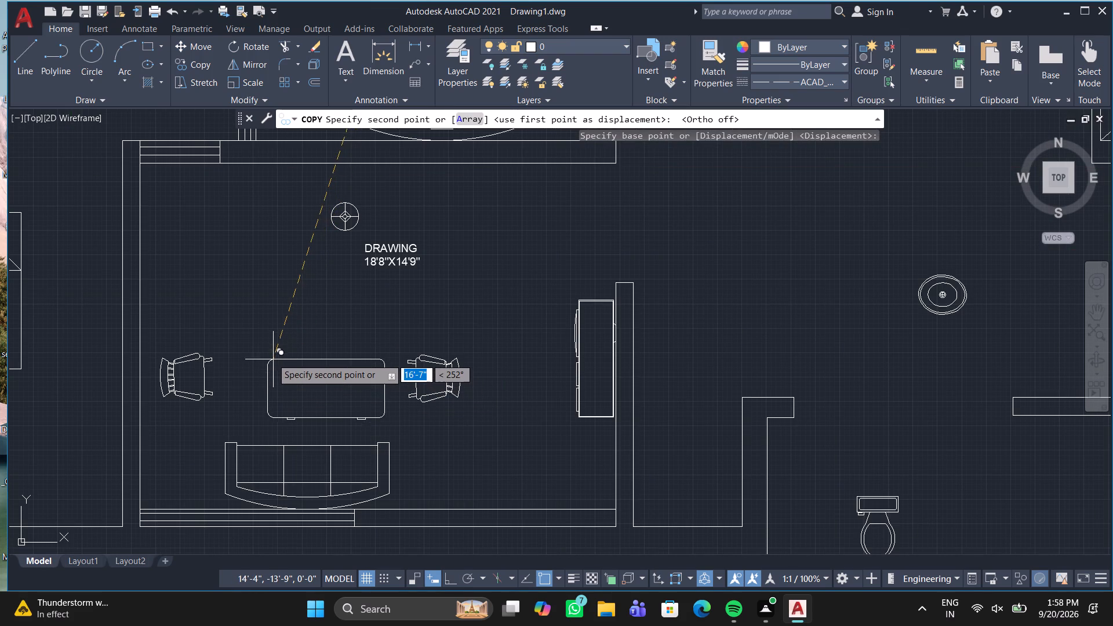
left_click(263, 358)
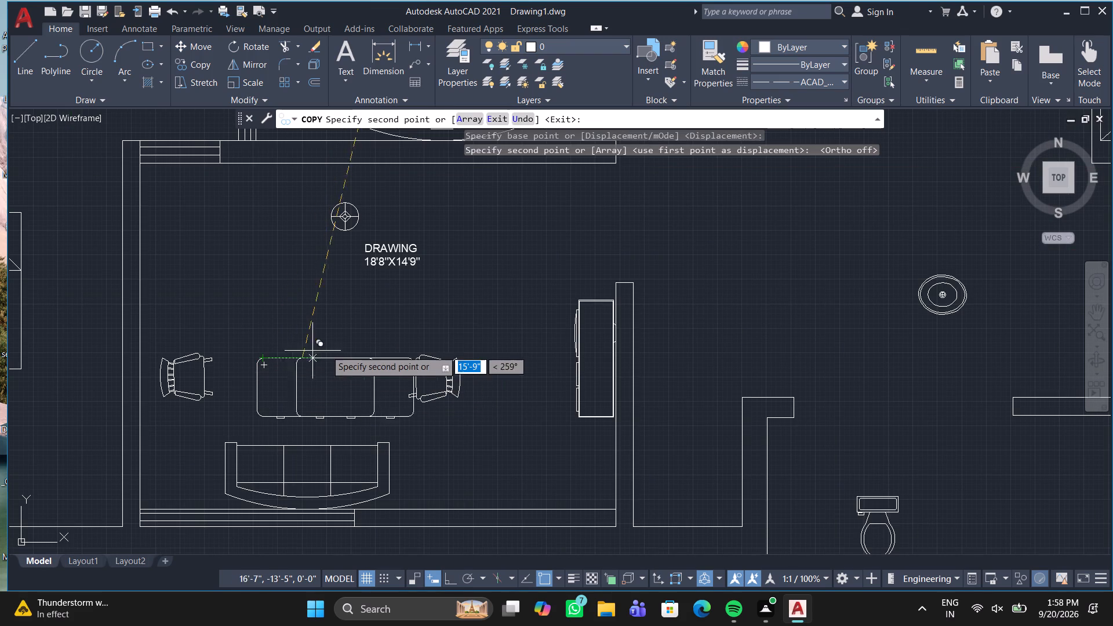
key("Escape")
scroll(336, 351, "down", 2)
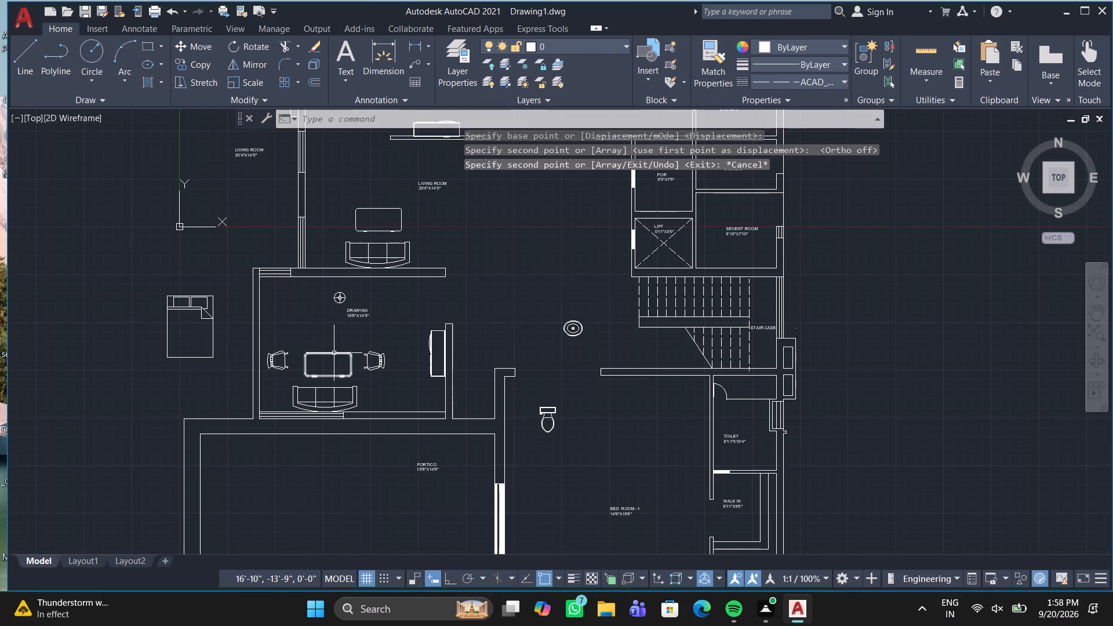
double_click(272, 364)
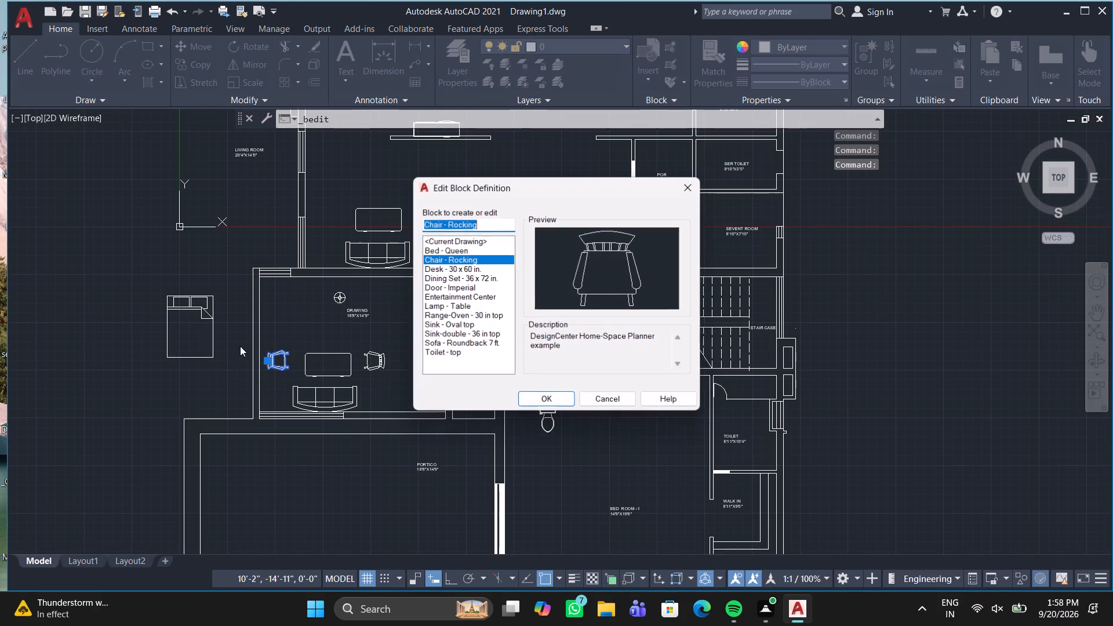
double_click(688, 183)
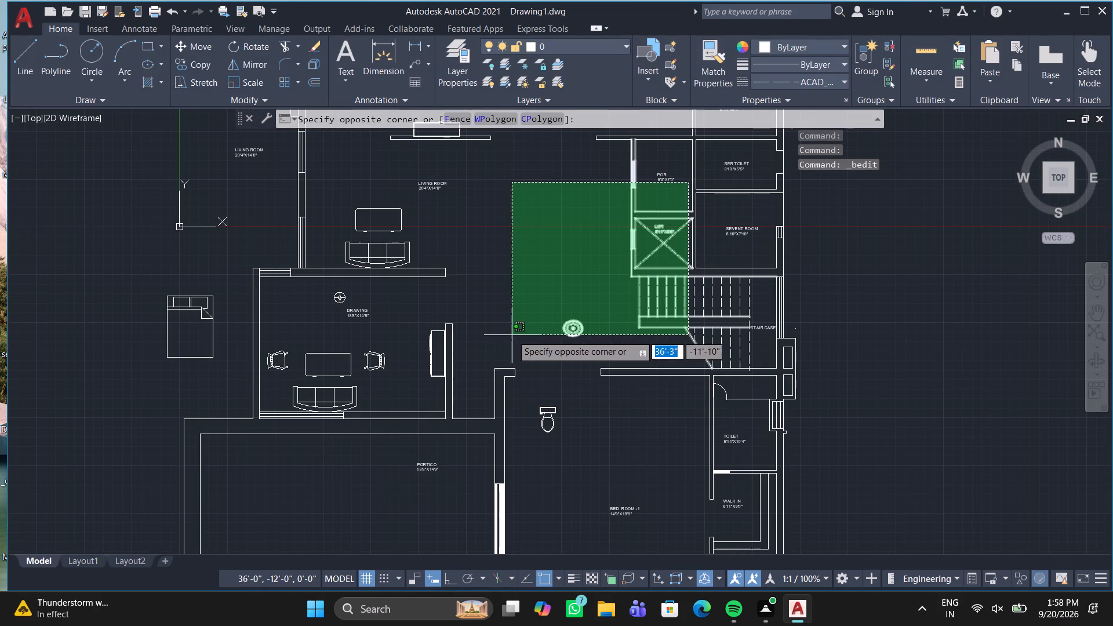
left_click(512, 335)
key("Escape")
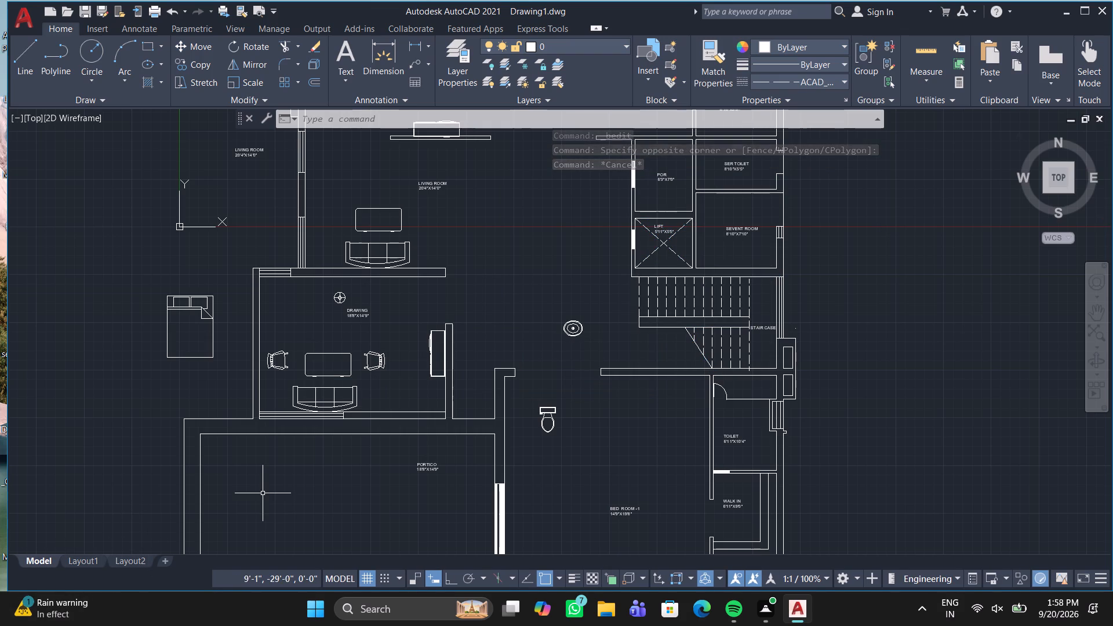
Copy the drawing room's left-hand chair into the living room, between the left wall and the desk.
scroll(271, 365, "up", 2)
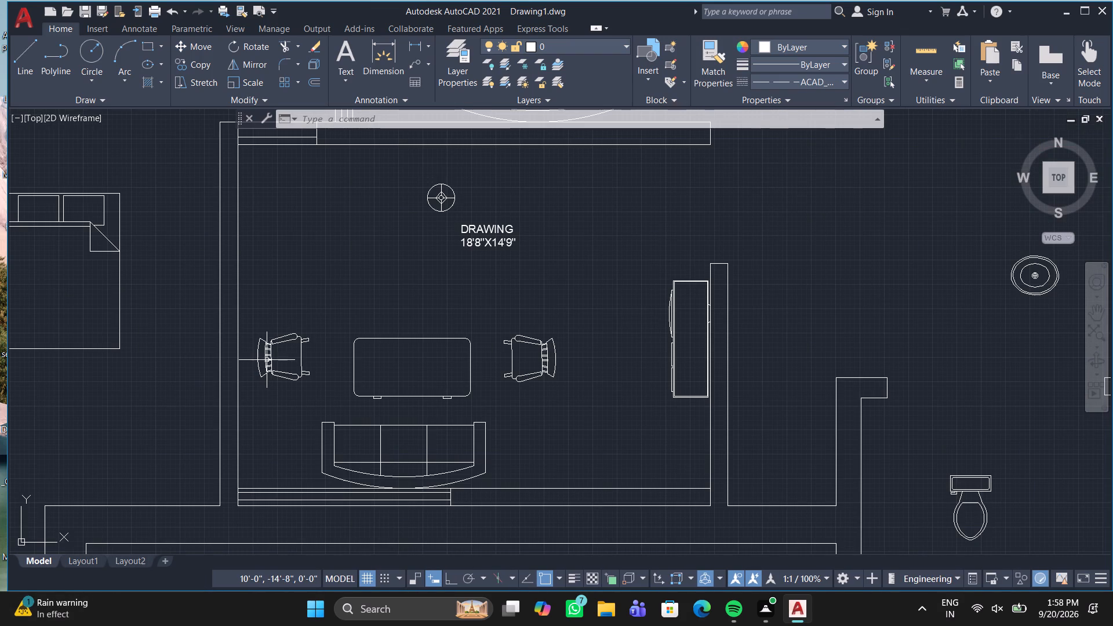
left_click(266, 359)
left_click(256, 356)
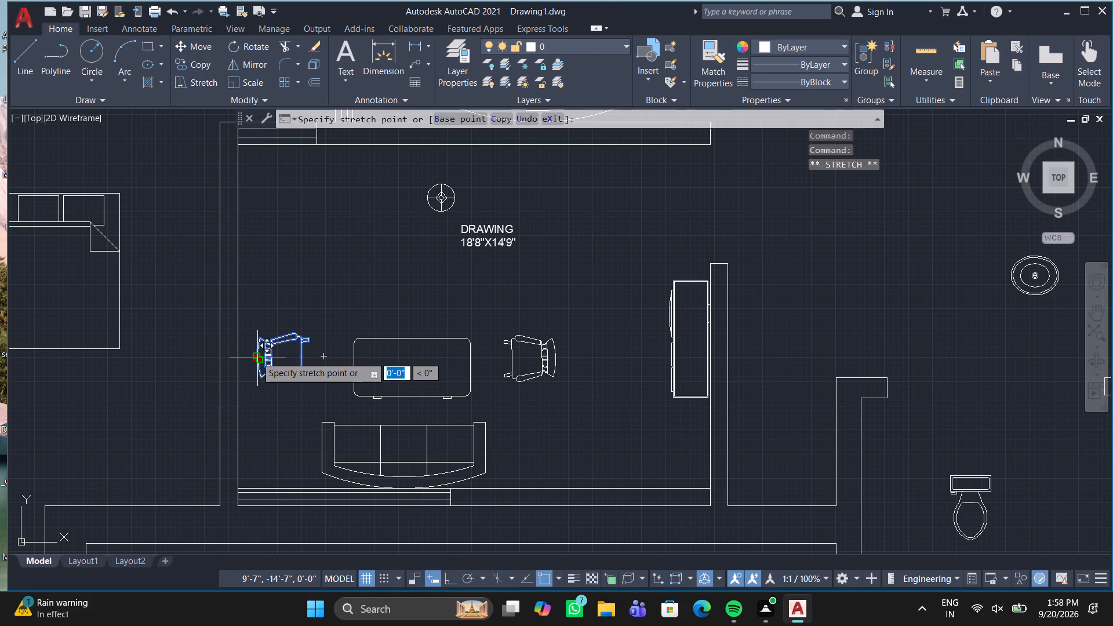
middle_click_drag(250, 246, 254, 313)
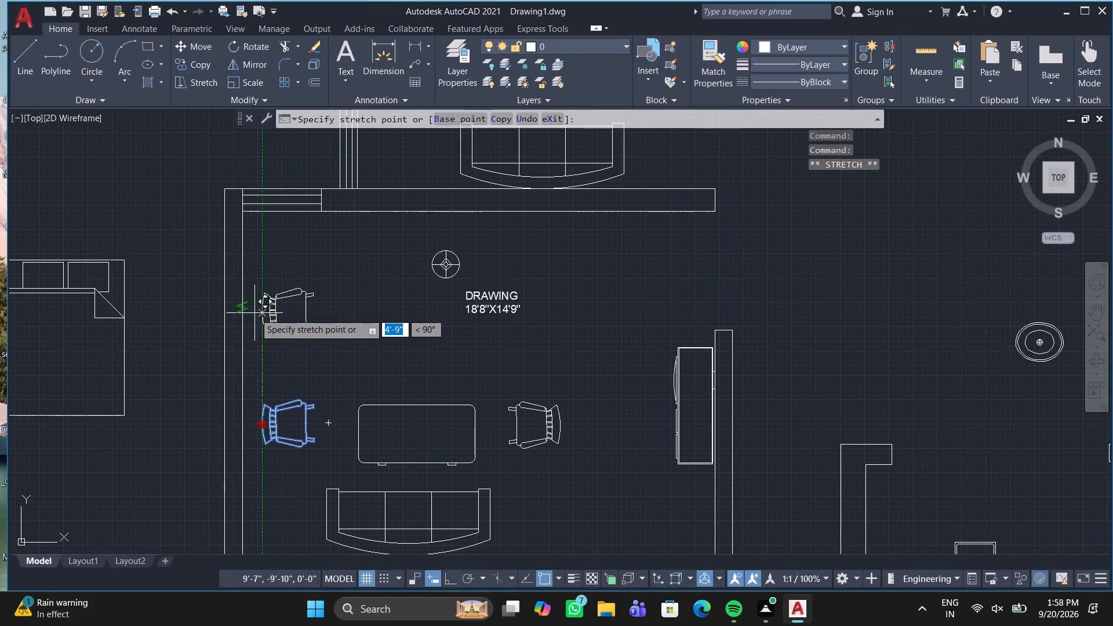
key("Escape")
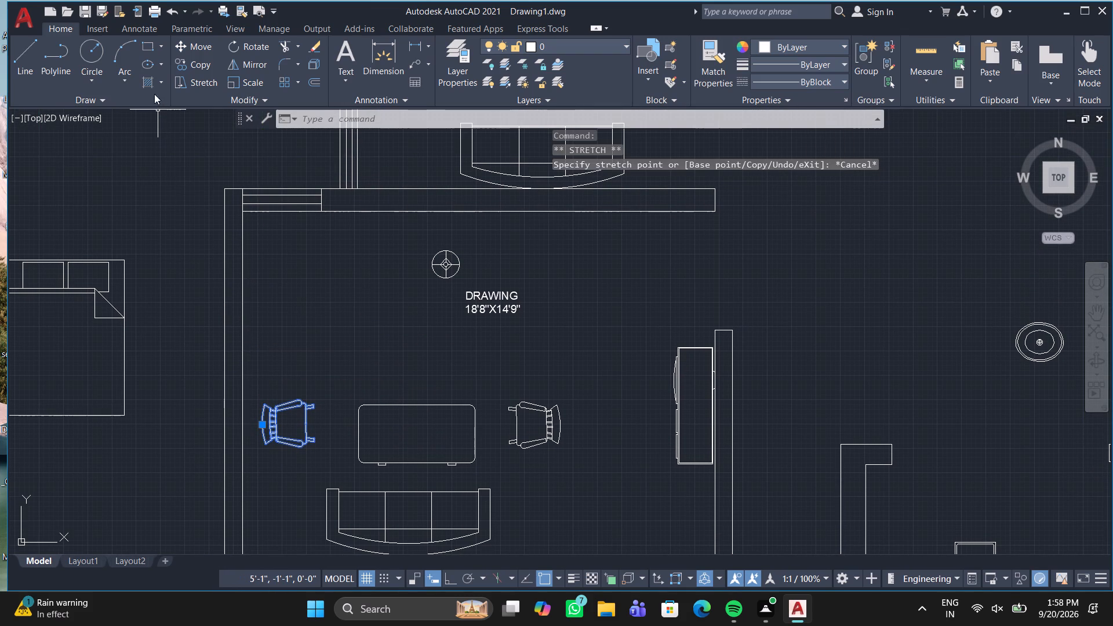
left_click(190, 57)
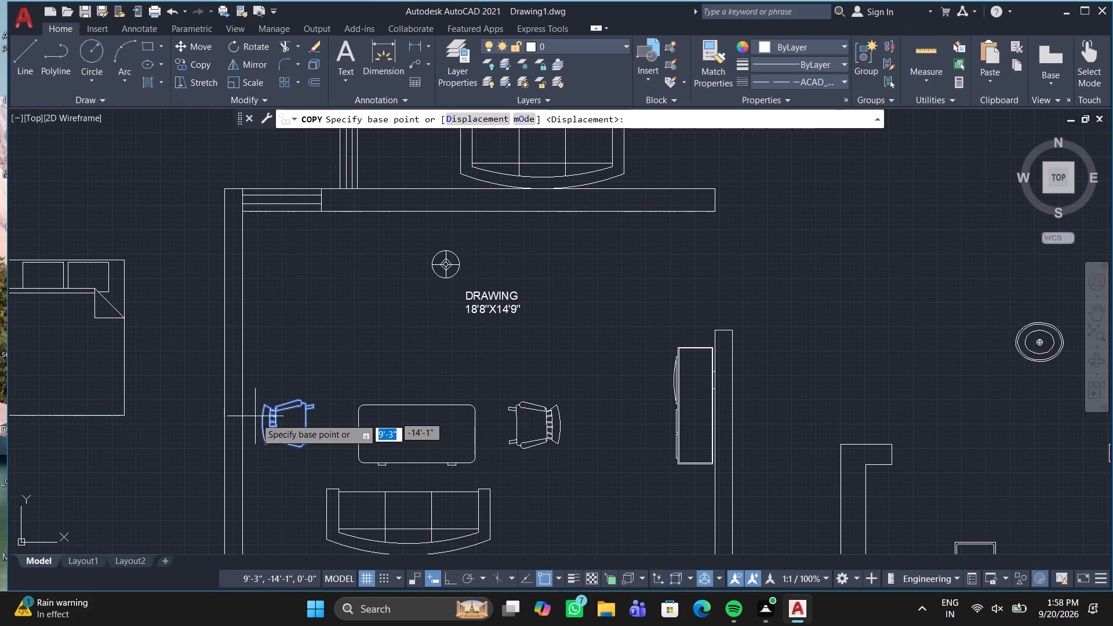
left_click(261, 424)
middle_click_drag(315, 269, 269, 458)
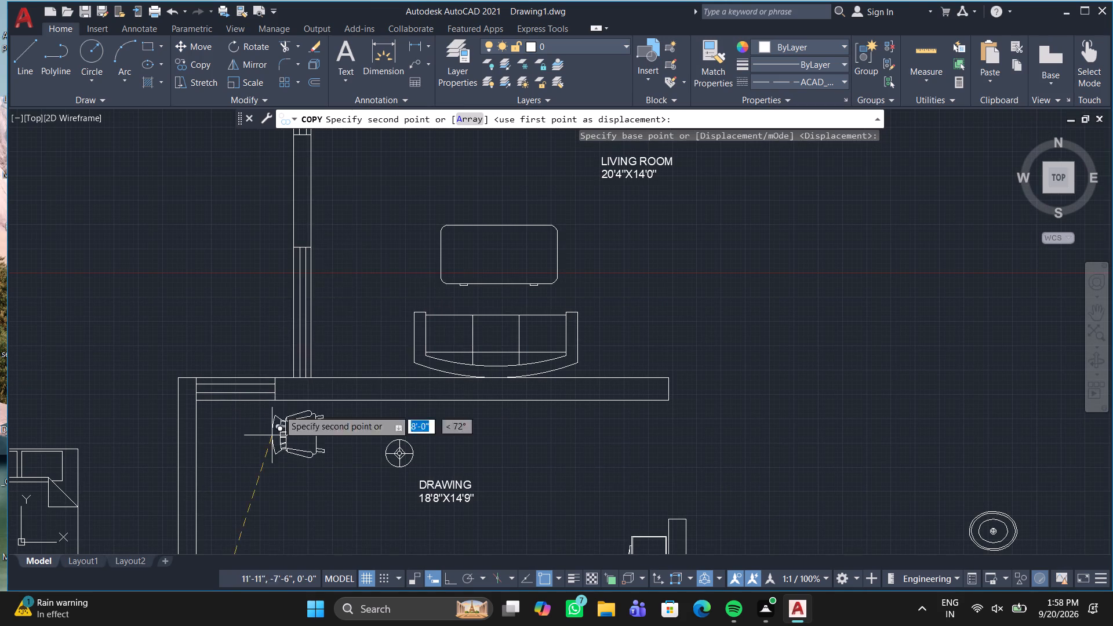
left_click(325, 253)
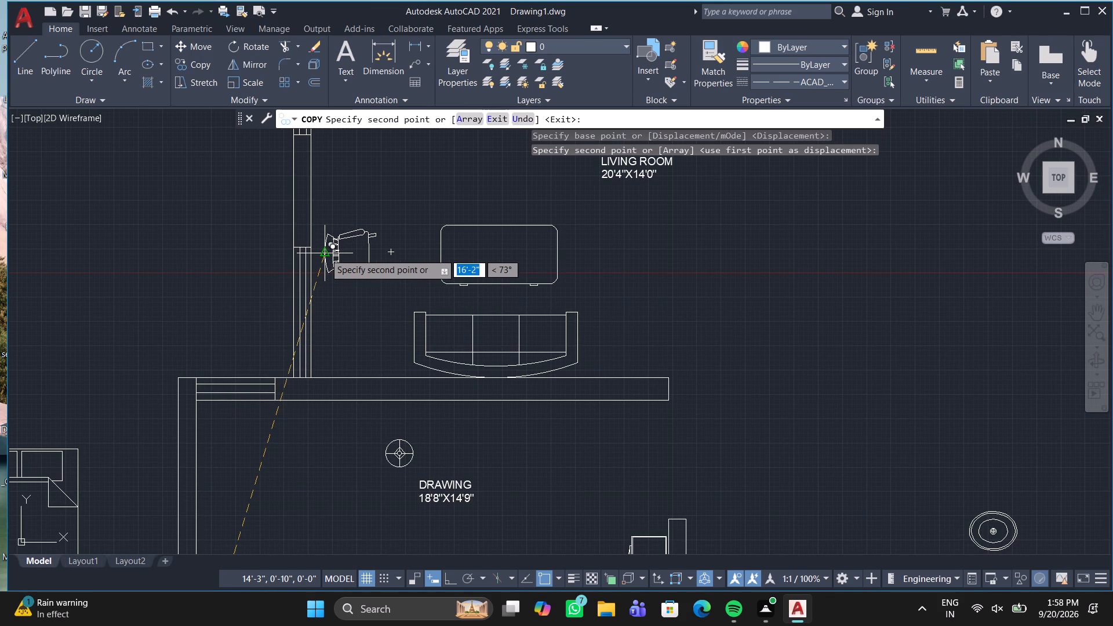
key("Escape")
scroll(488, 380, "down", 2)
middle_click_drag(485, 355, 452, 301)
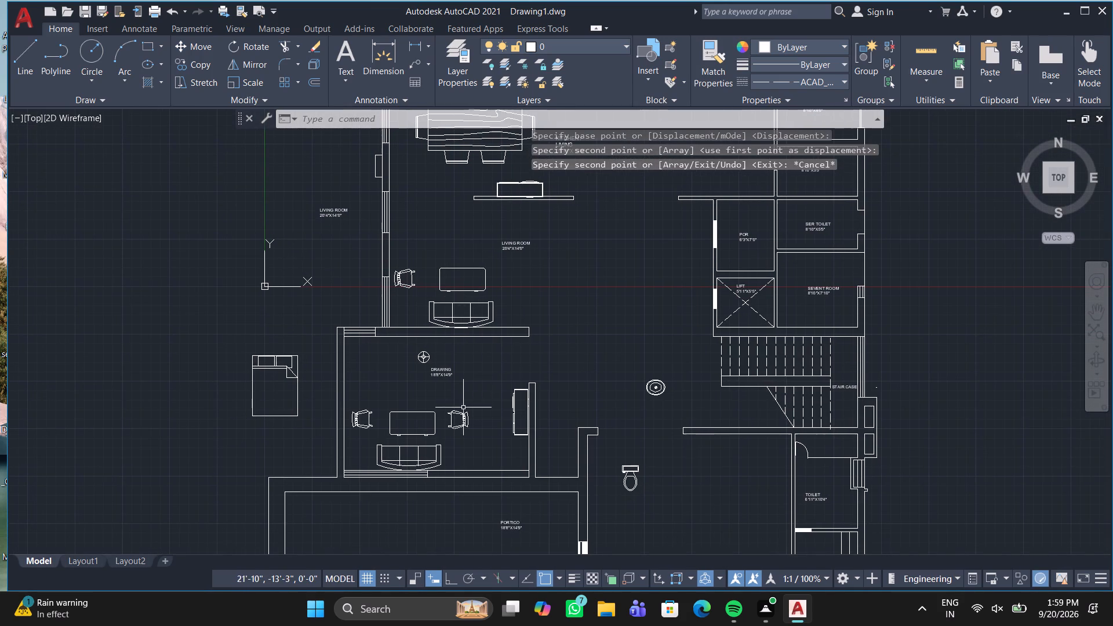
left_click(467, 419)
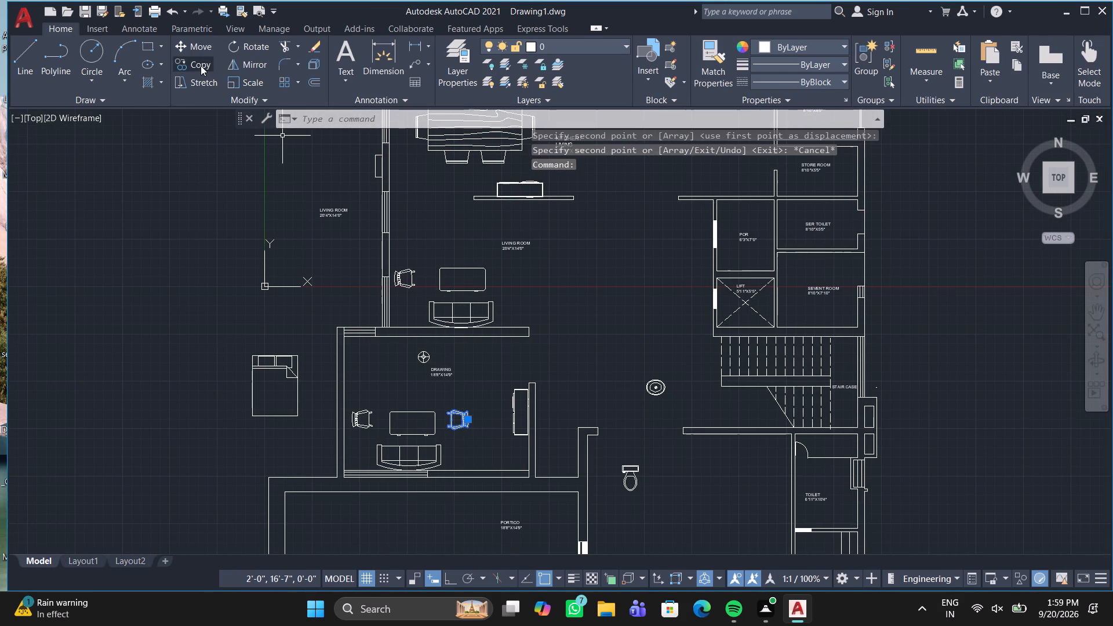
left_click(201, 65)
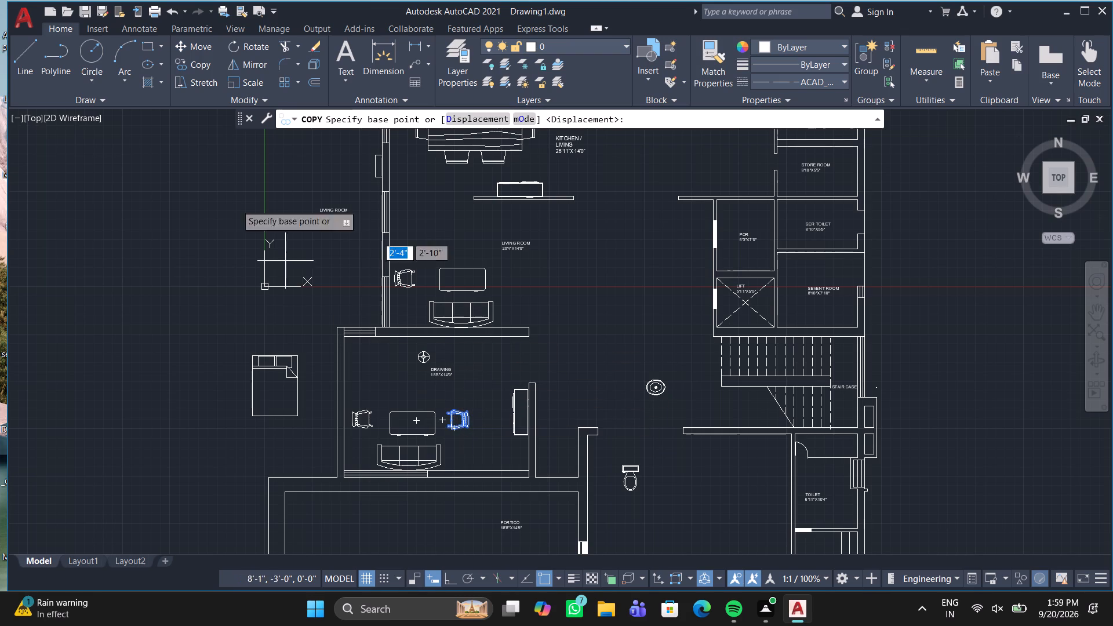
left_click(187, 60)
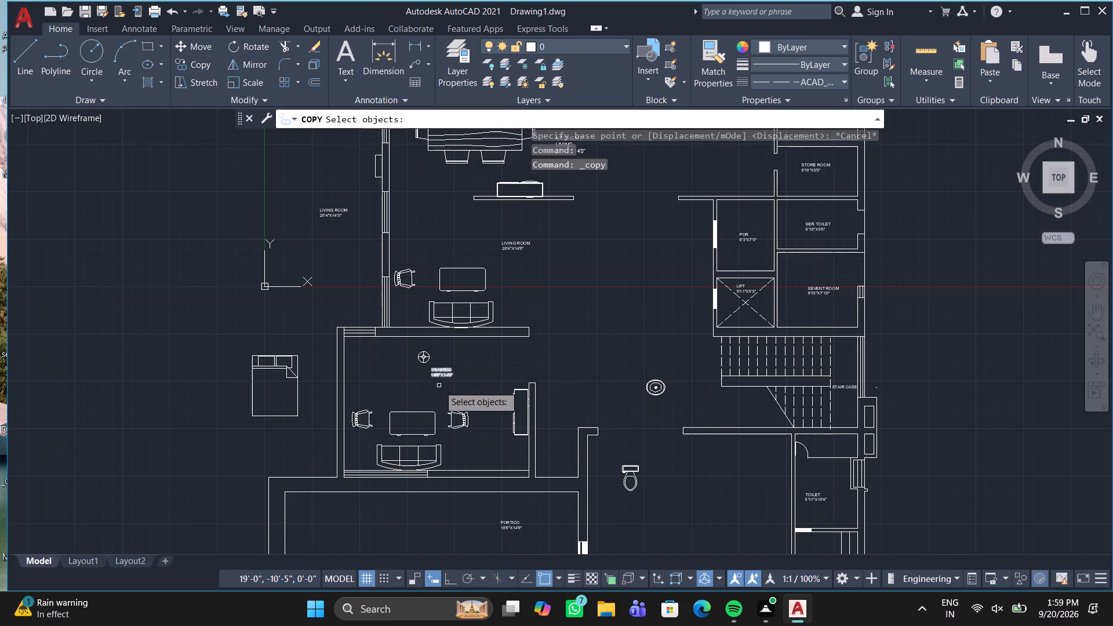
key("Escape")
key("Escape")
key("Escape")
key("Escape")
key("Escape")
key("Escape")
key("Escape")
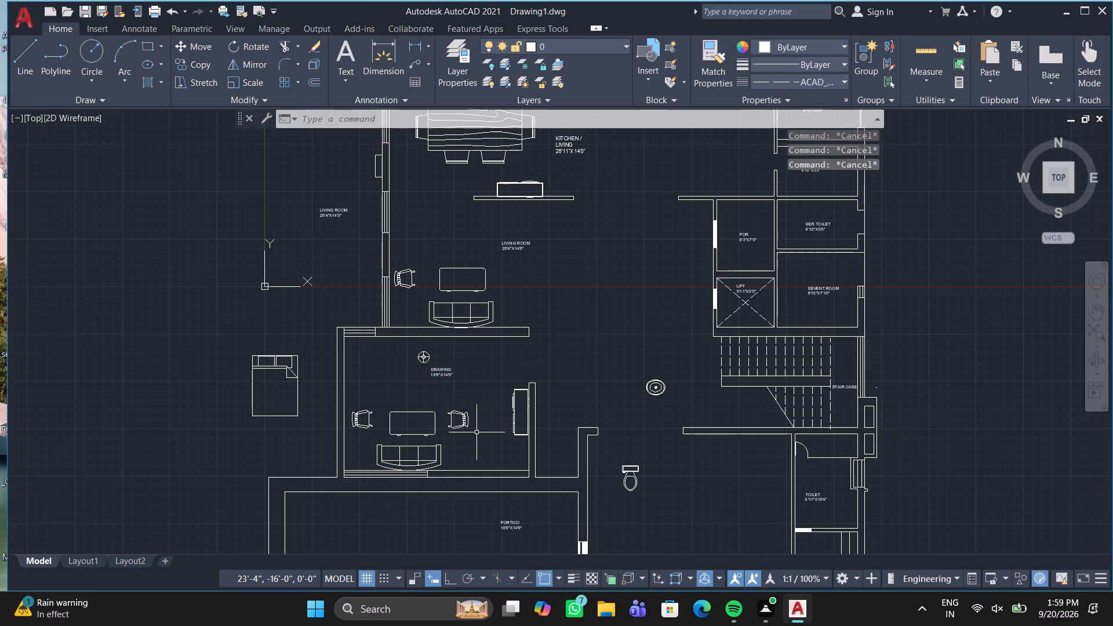
Copy the drawing room's right-hand chair into the living room, on the desk's right side facing the other chair.
left_click(463, 424)
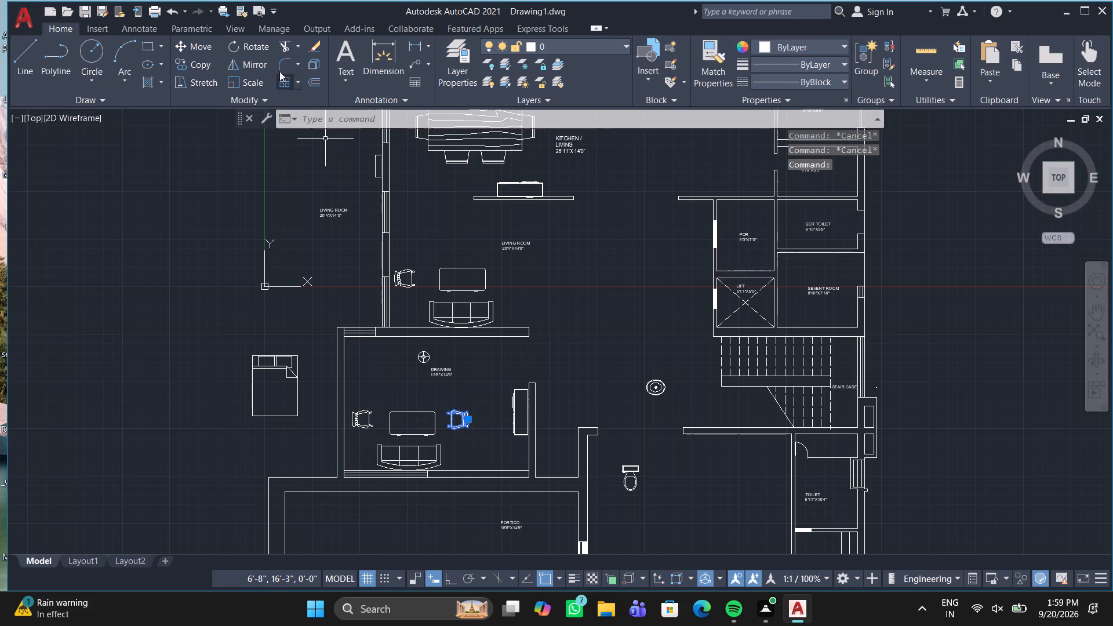
left_click(186, 65)
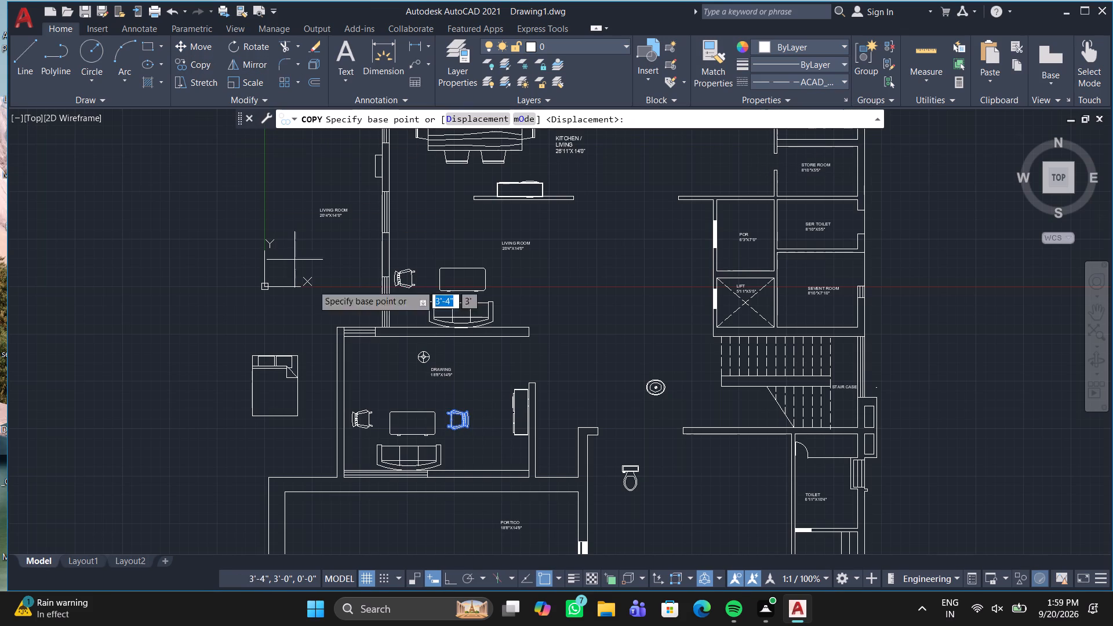
scroll(473, 418, "up", 2)
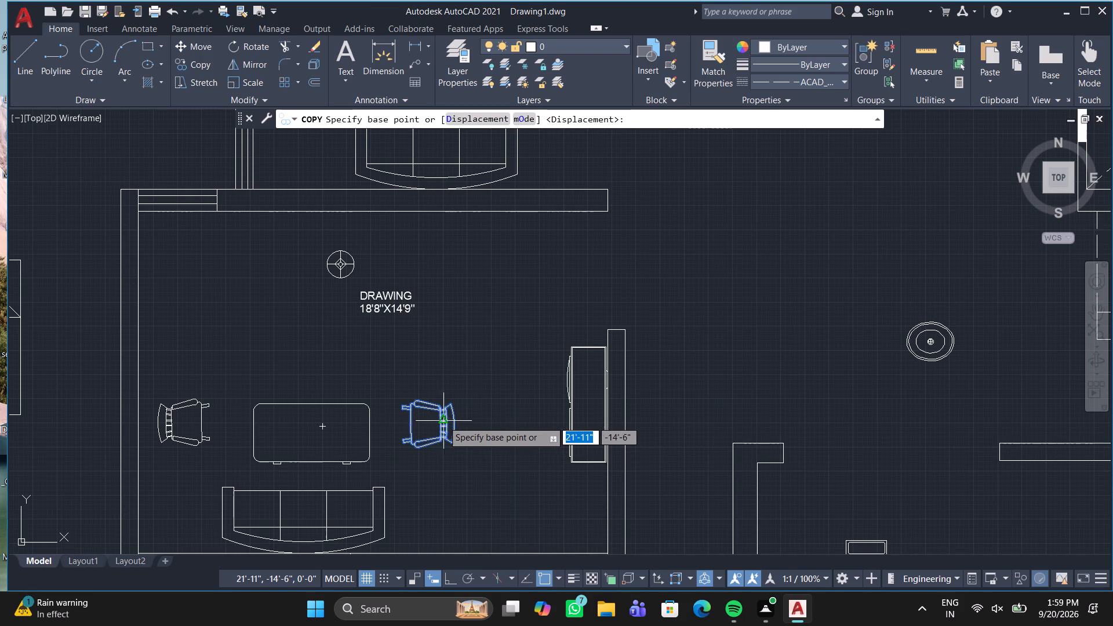
left_click(454, 427)
scroll(460, 319, "down", 2)
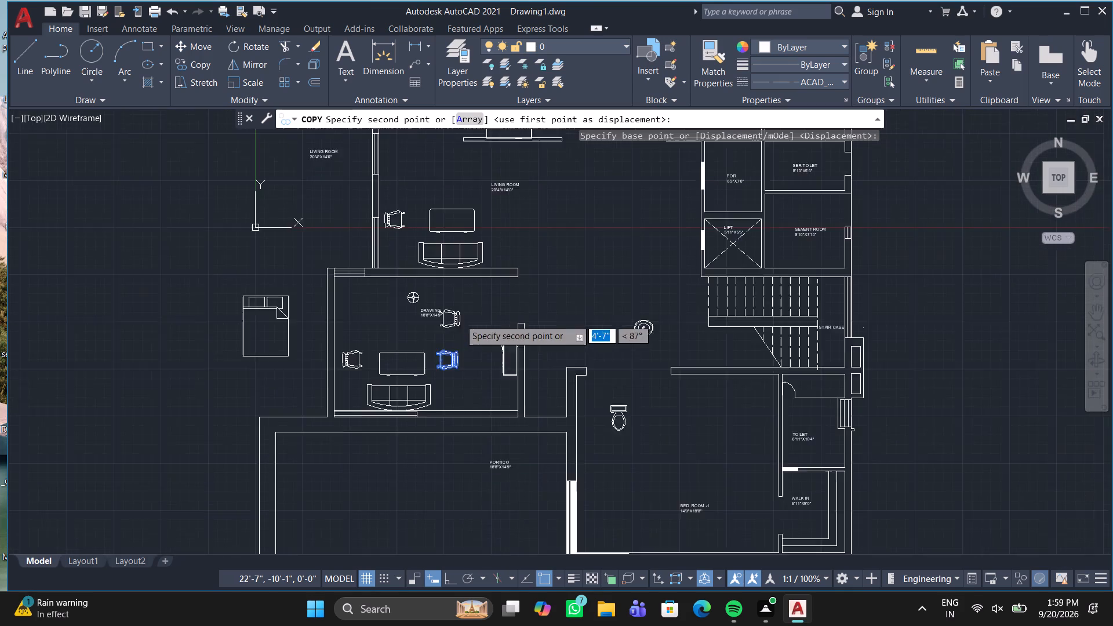
middle_click_drag(460, 326, 446, 457)
scroll(502, 345, "up", 2)
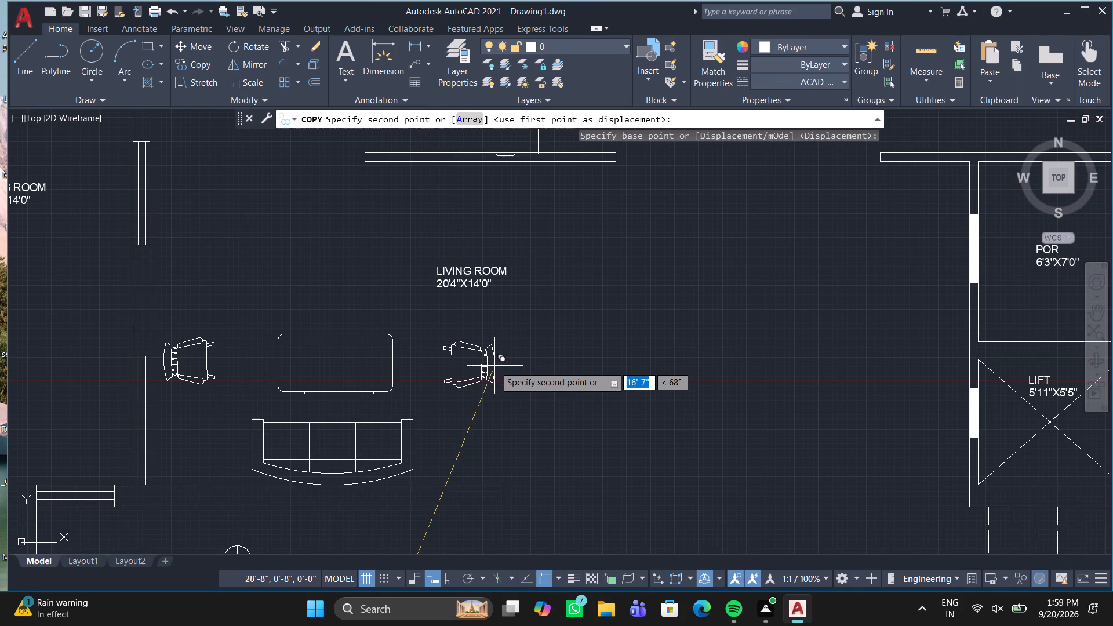
left_click(494, 364)
key("Escape")
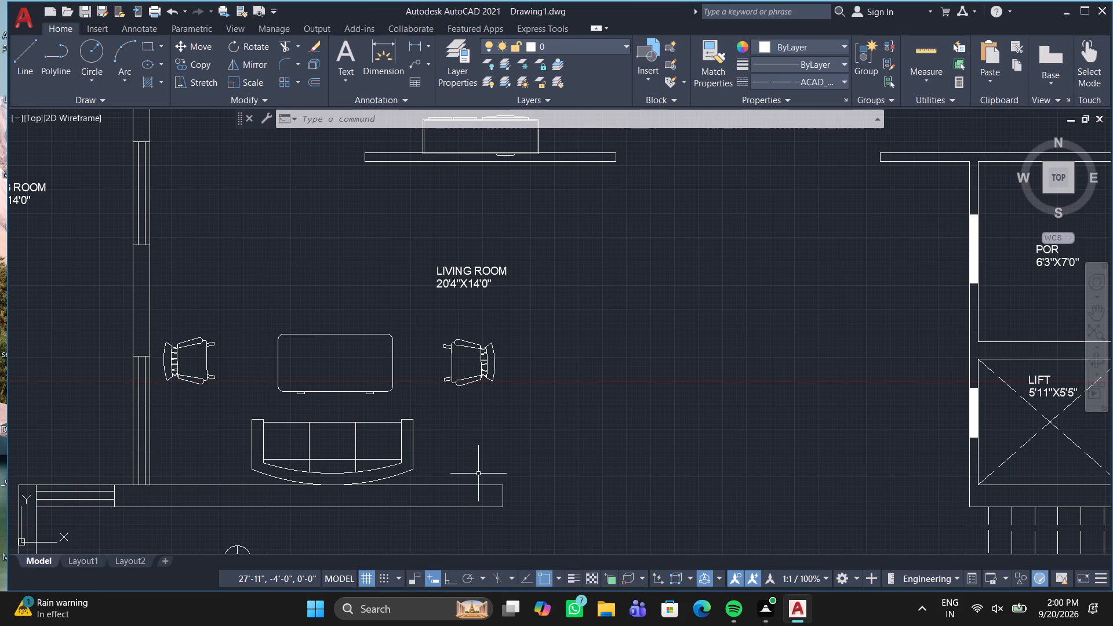
Rotate the bed outside the plan about 90 degrees counterclockwise around its upper-left corner, so the pillows face left.
scroll(536, 402, "down", 1)
scroll(391, 314, "down", 1)
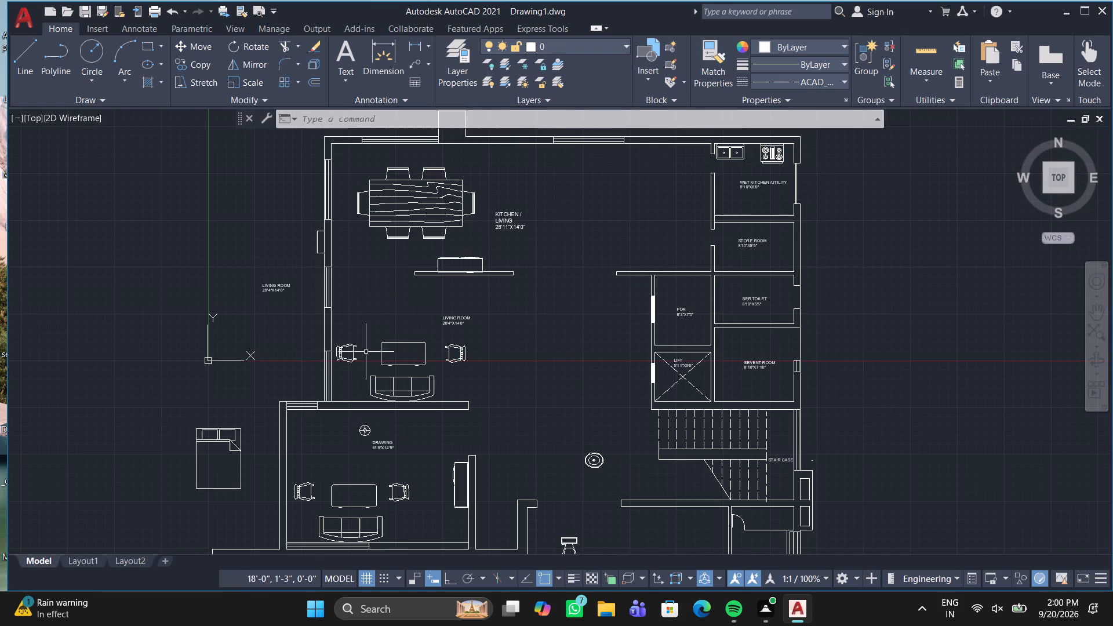
left_click(225, 430)
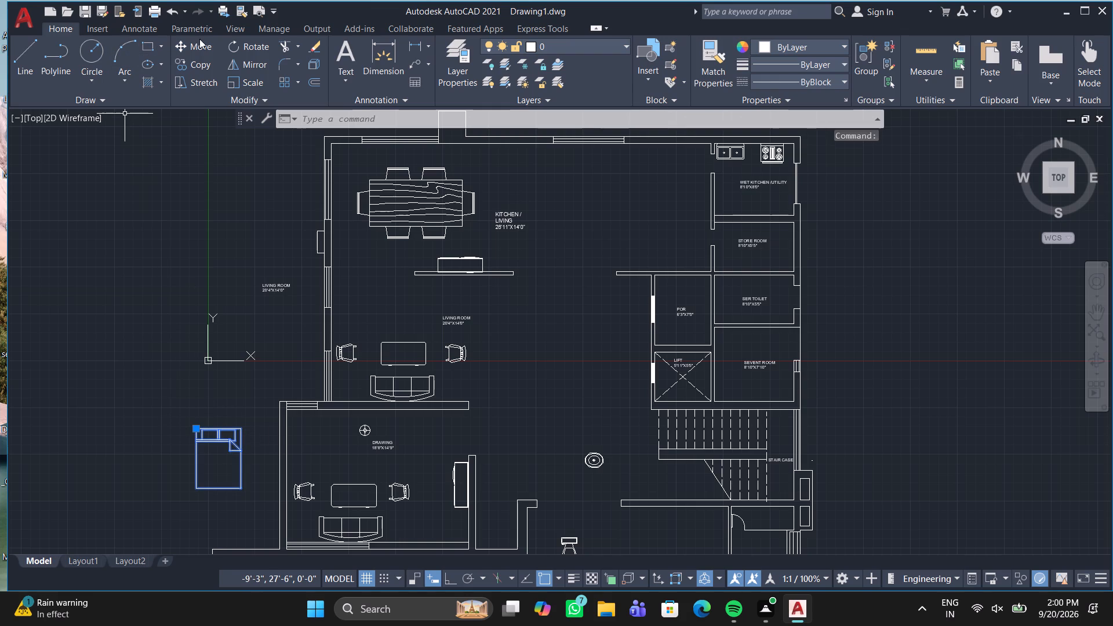
left_click(254, 44)
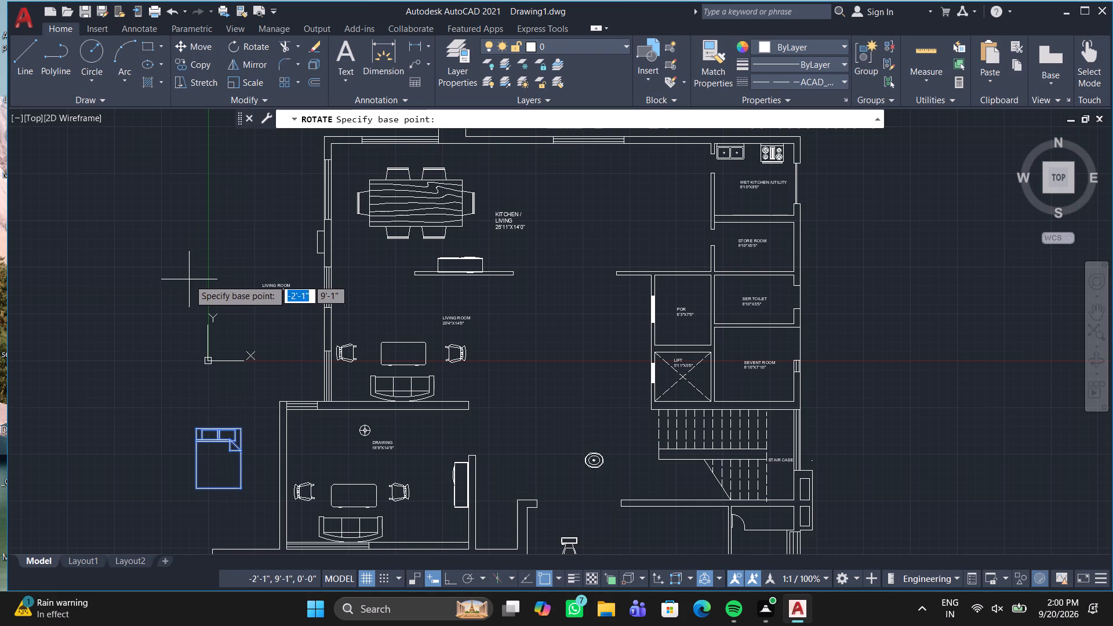
left_click(198, 431)
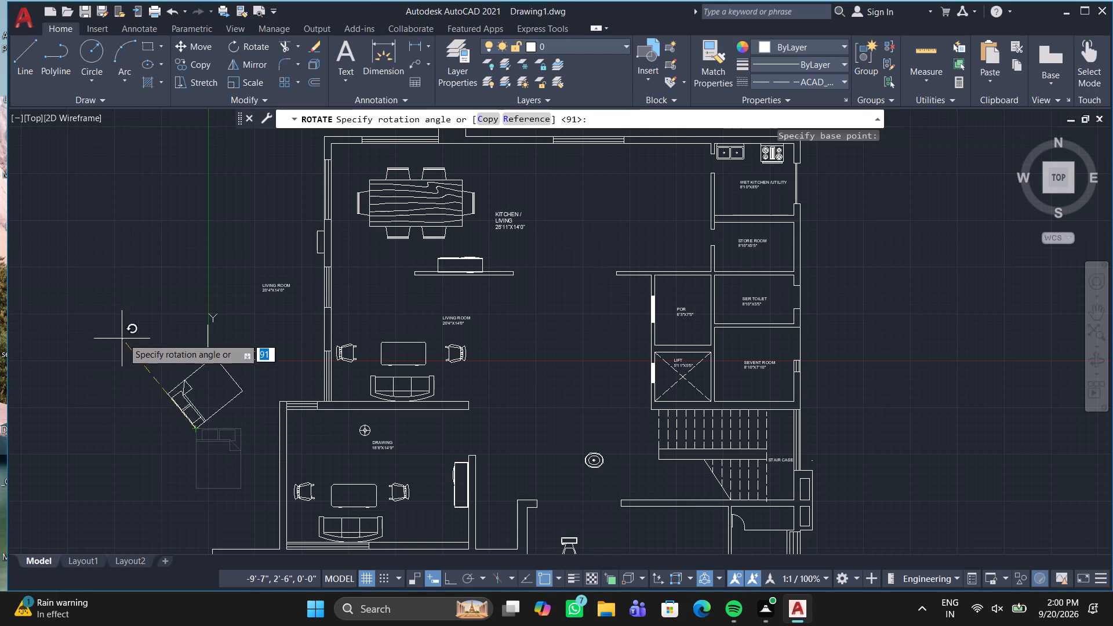
left_click(192, 356)
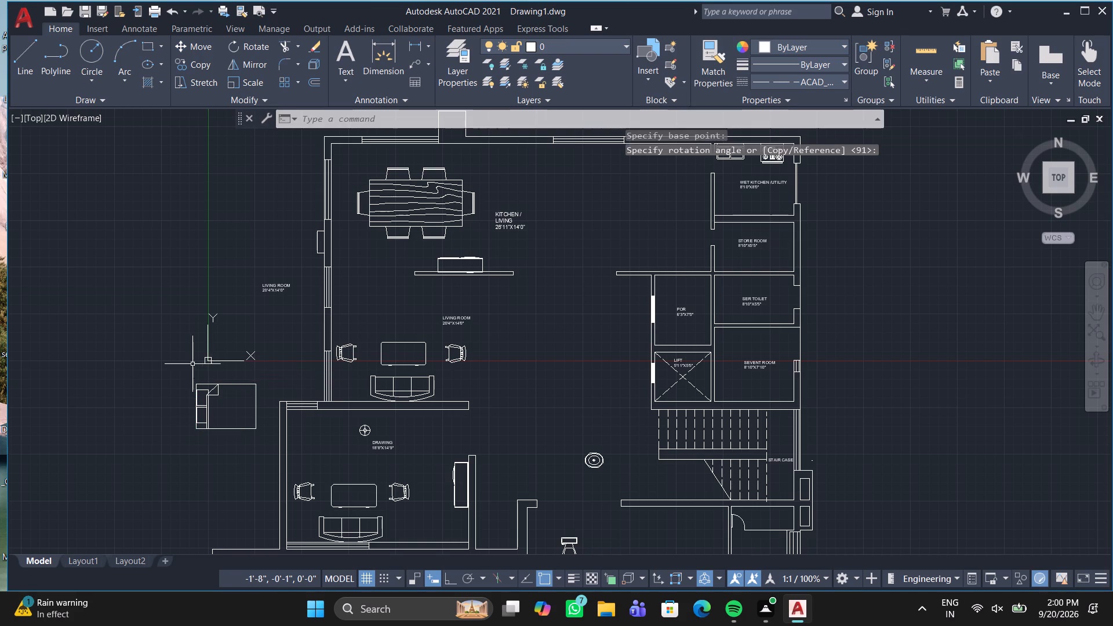
Move the rotated bed by its lower-left corner into BED ROOM -1, with the headboard against the left wall just above the window.
left_click(197, 397)
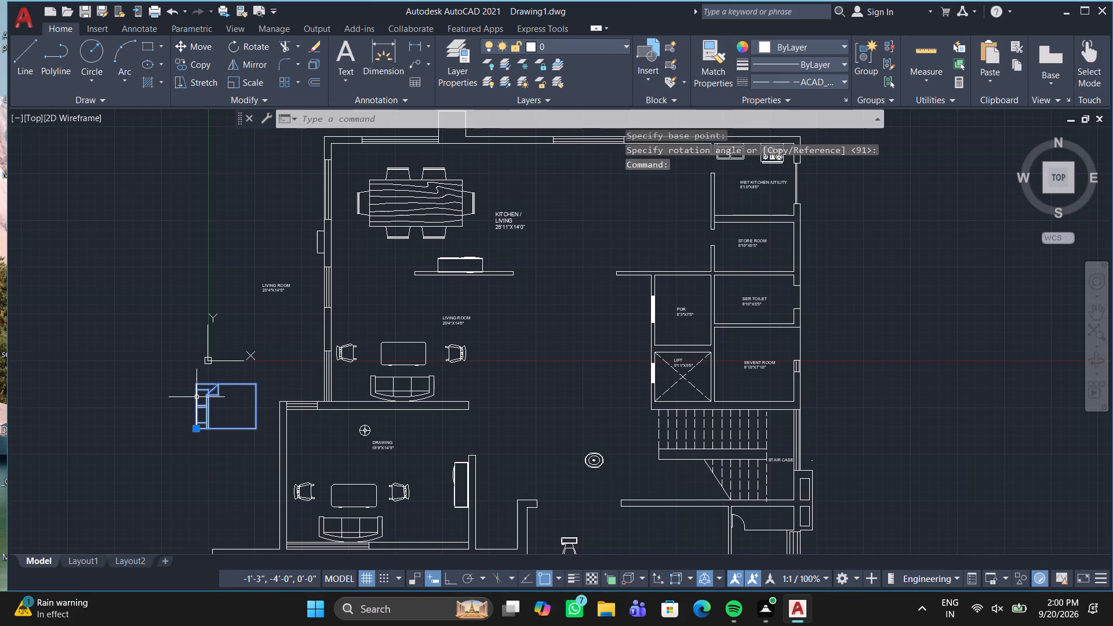
left_click(198, 429)
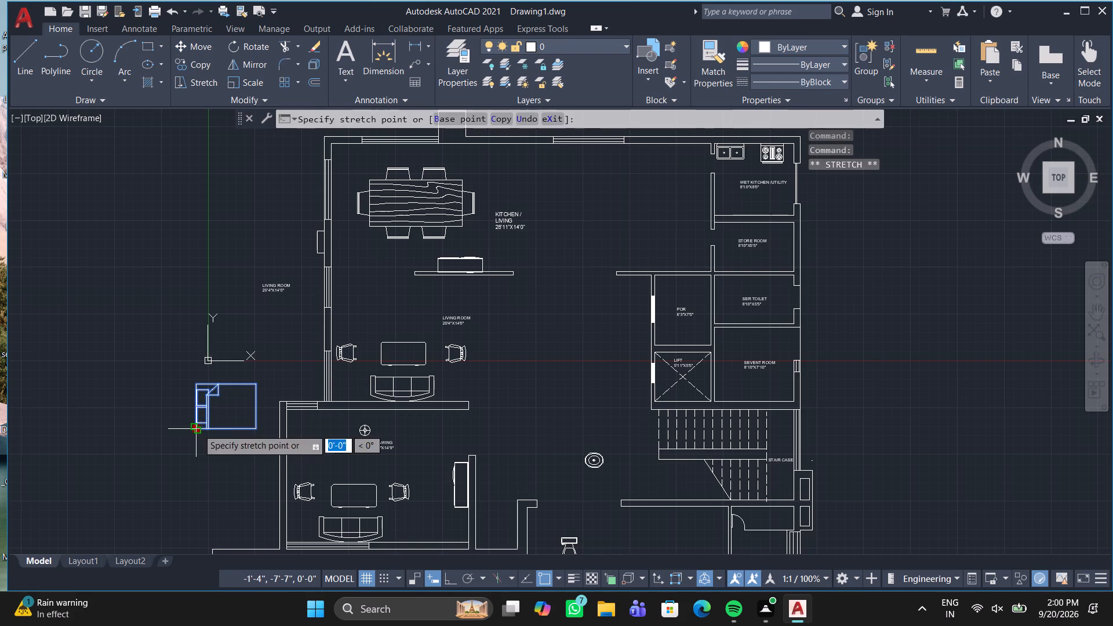
scroll(478, 470, "down", 1)
middle_click_drag(473, 447, 366, 230)
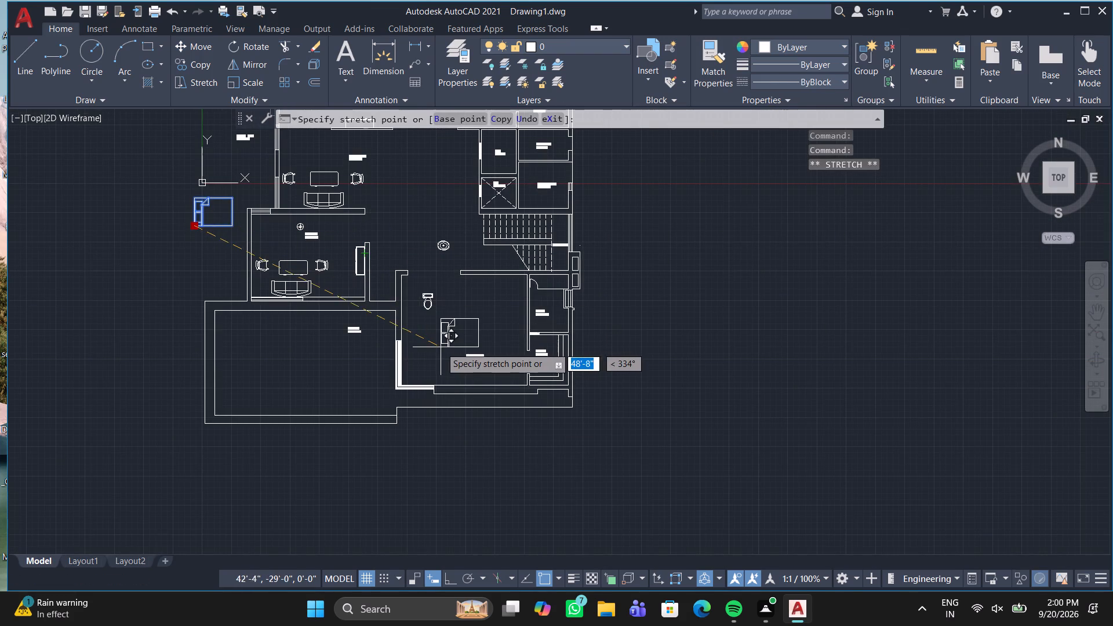
scroll(441, 347, "up", 3)
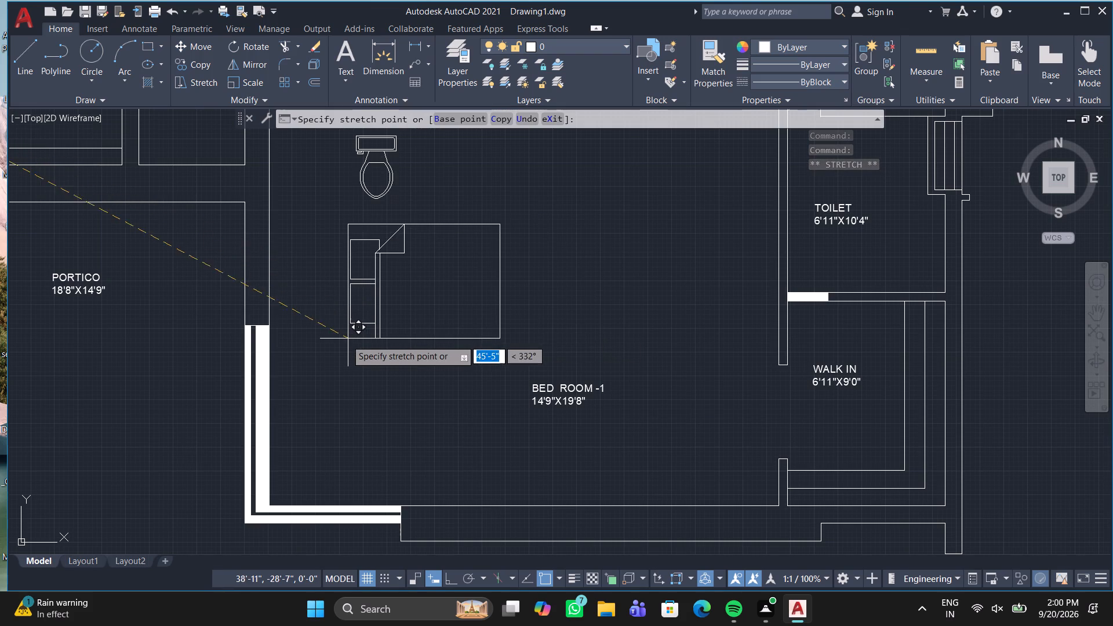
scroll(319, 355, "up", 2)
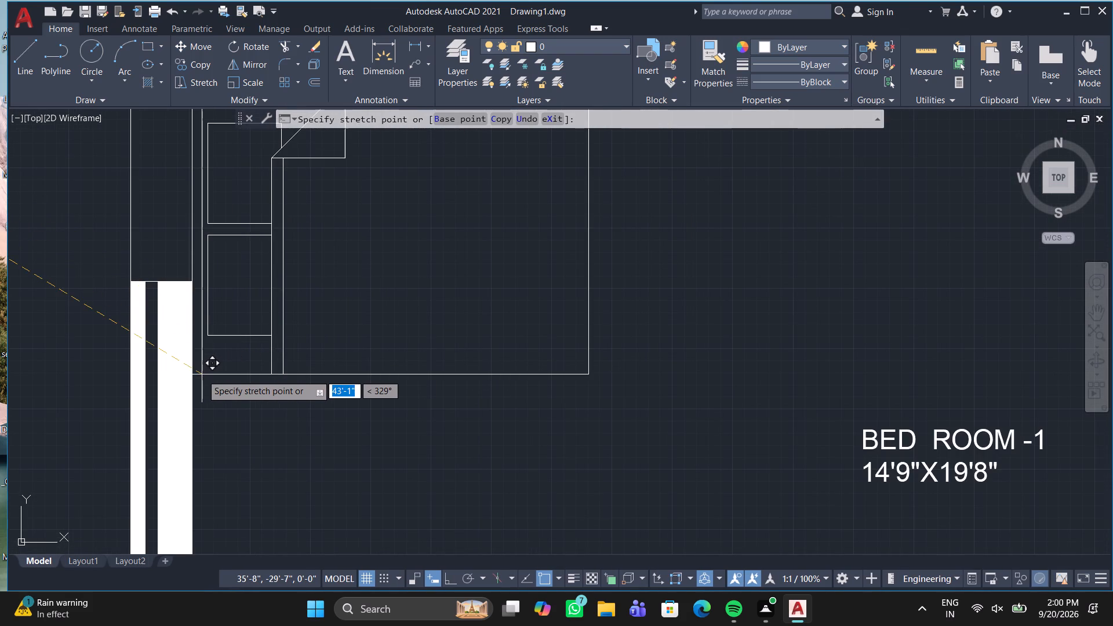
left_click(190, 382)
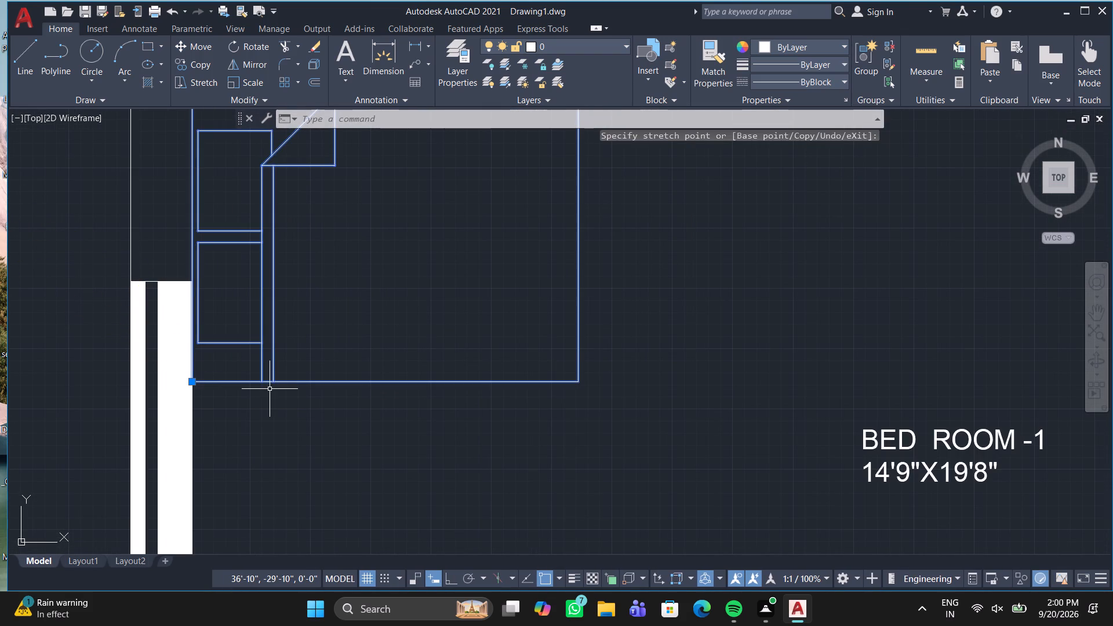
key("Escape")
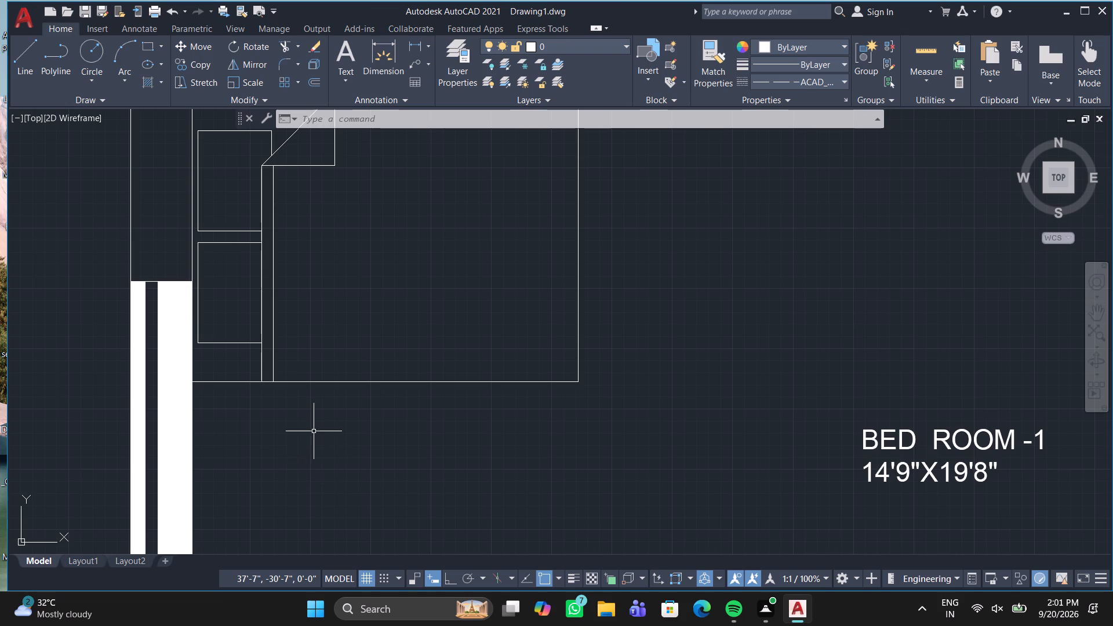
Copy the drawing room's round lamp from its centre to both sides of the drawing room sofa.
scroll(319, 427, "down", 1)
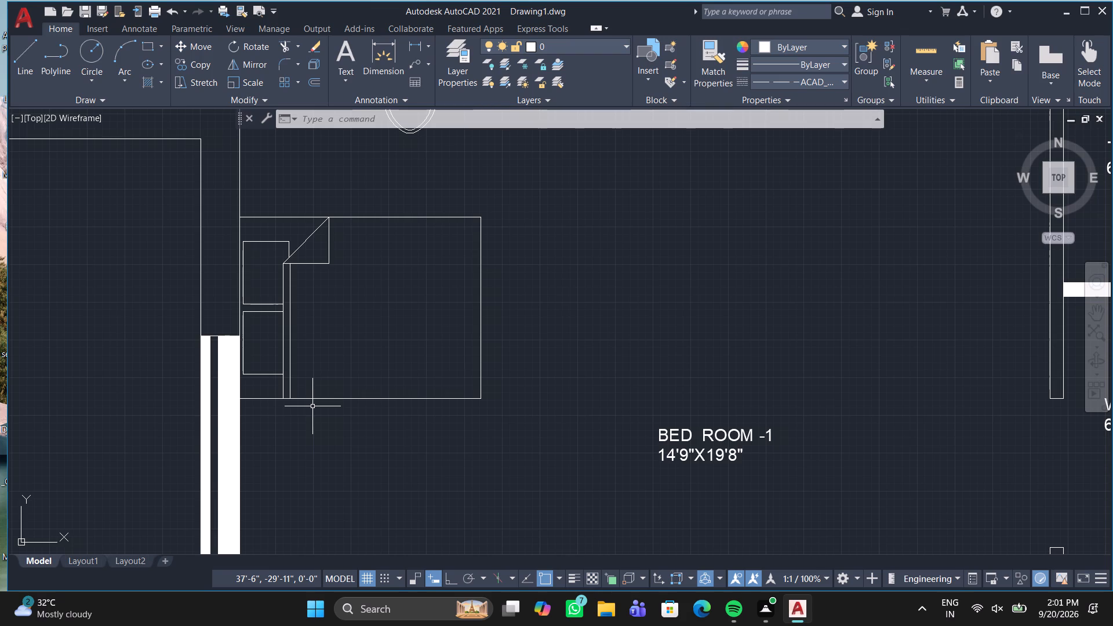
scroll(414, 480, "down", 2)
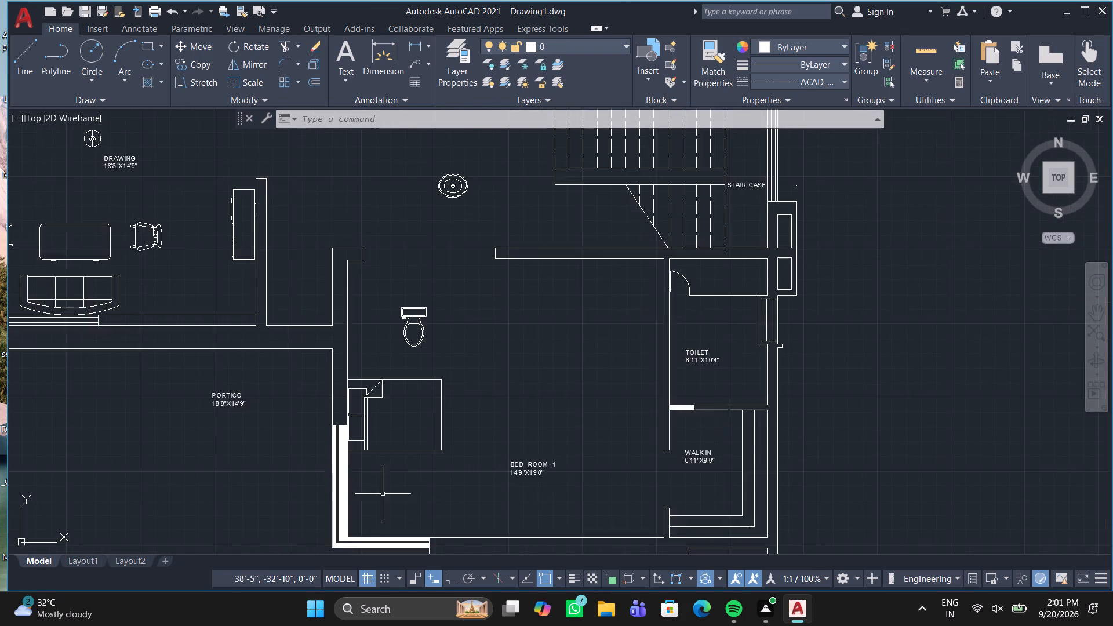
scroll(377, 494, "down", 1)
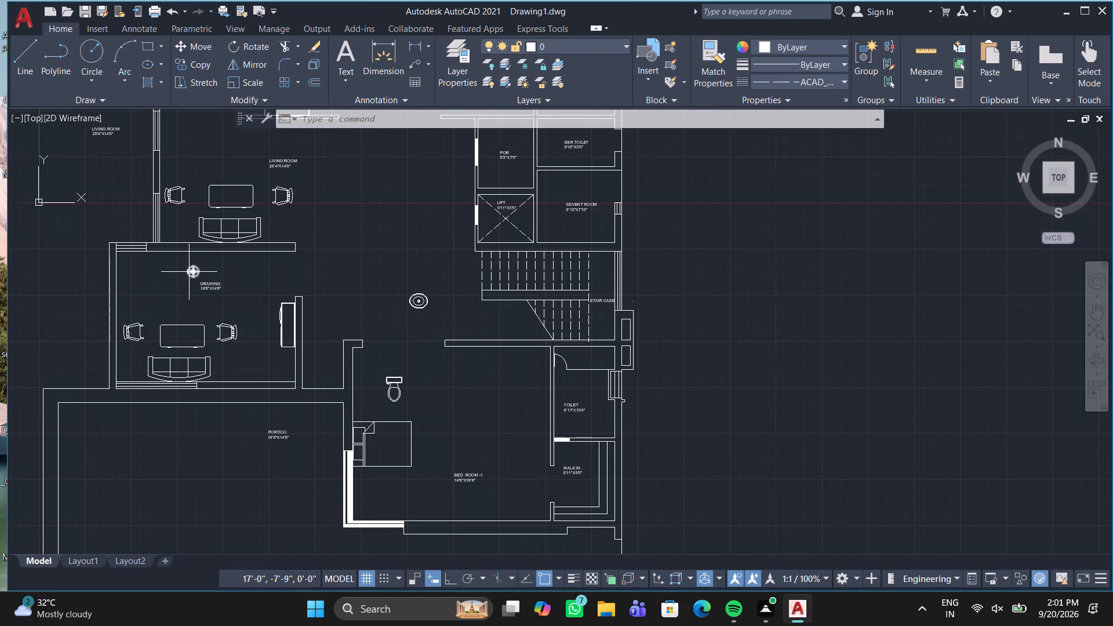
left_click(189, 272)
left_click(187, 61)
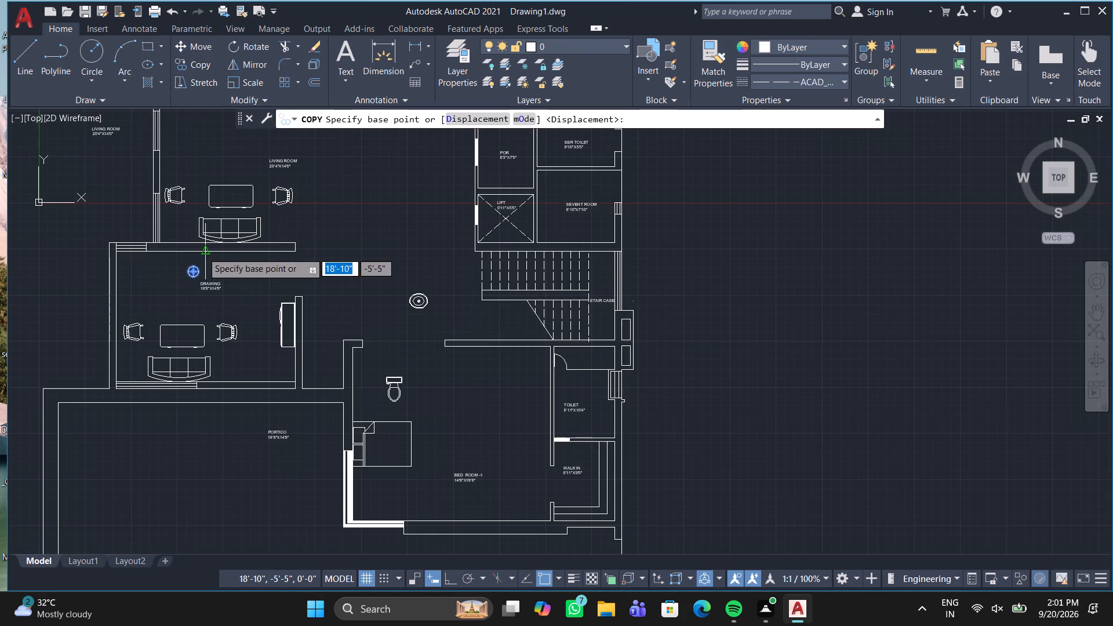
scroll(191, 273, "up", 2)
left_click(191, 273)
middle_click_drag(252, 449, 241, 356)
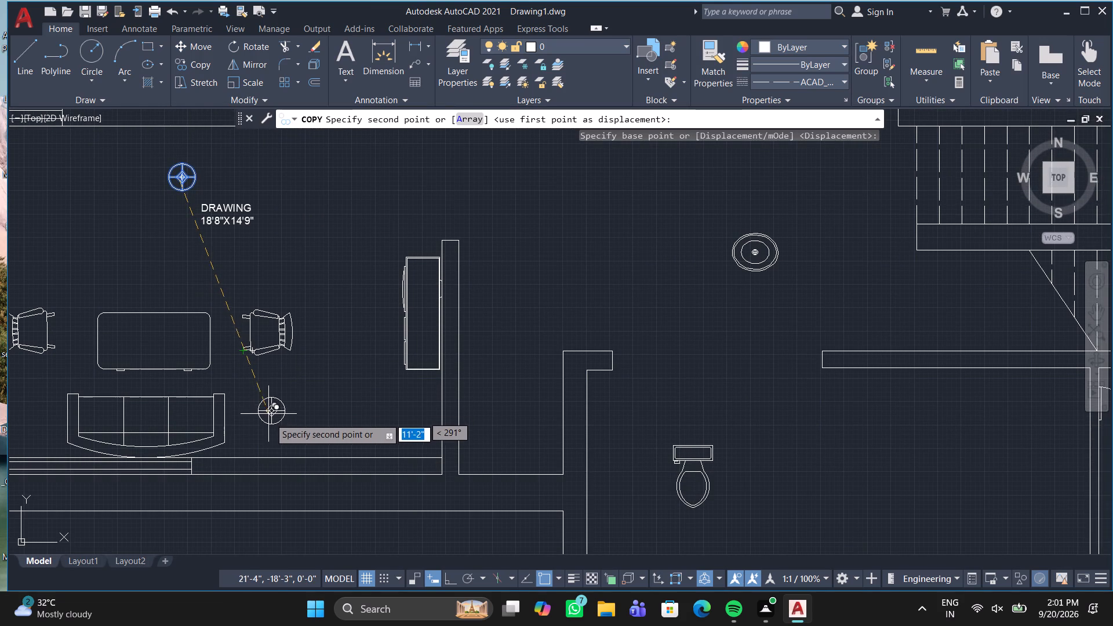
left_click(271, 420)
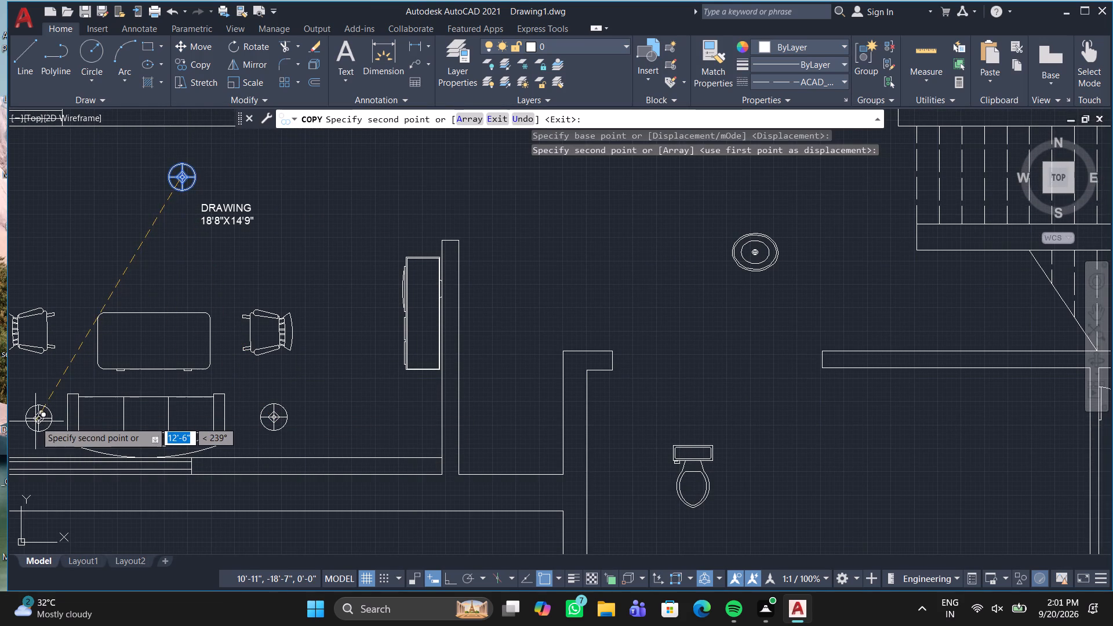
left_click(35, 421)
Place two more copies of the lamp in BED ROOM -1 near the left wall, one above and one below the bed.
scroll(574, 421, "down", 1)
middle_click_drag(564, 398, 481, 274)
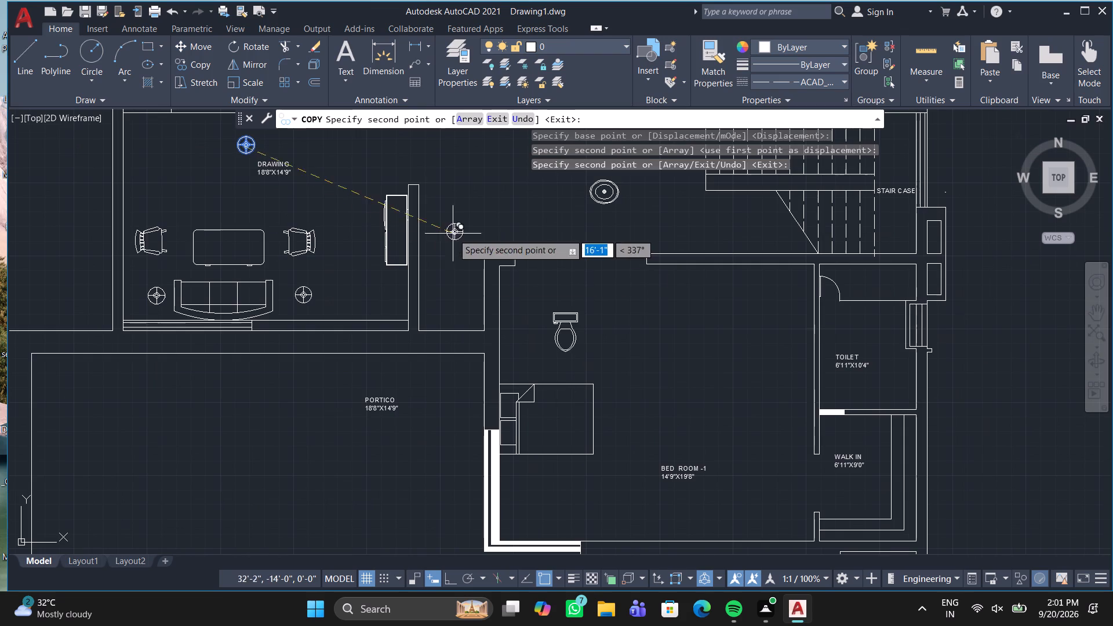
left_click(518, 360)
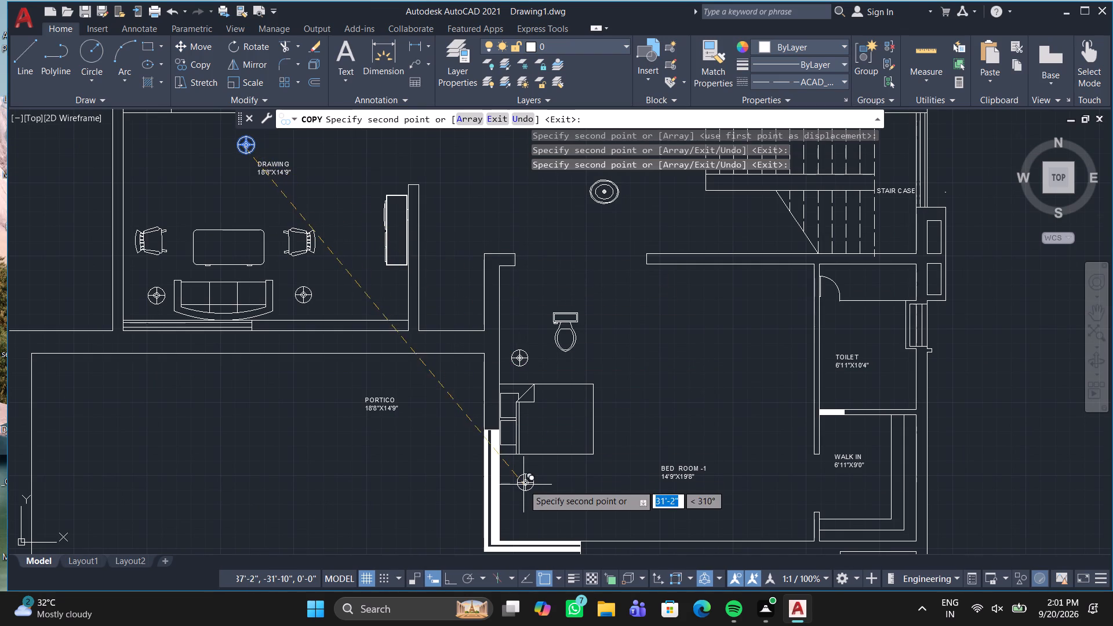
left_click(517, 486)
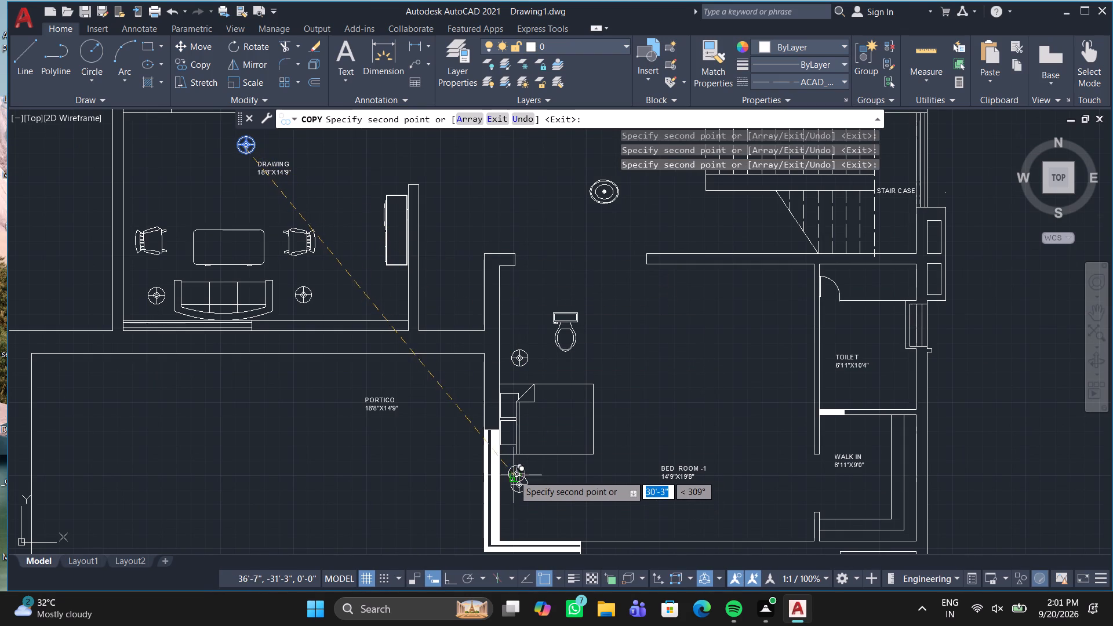
key("Escape")
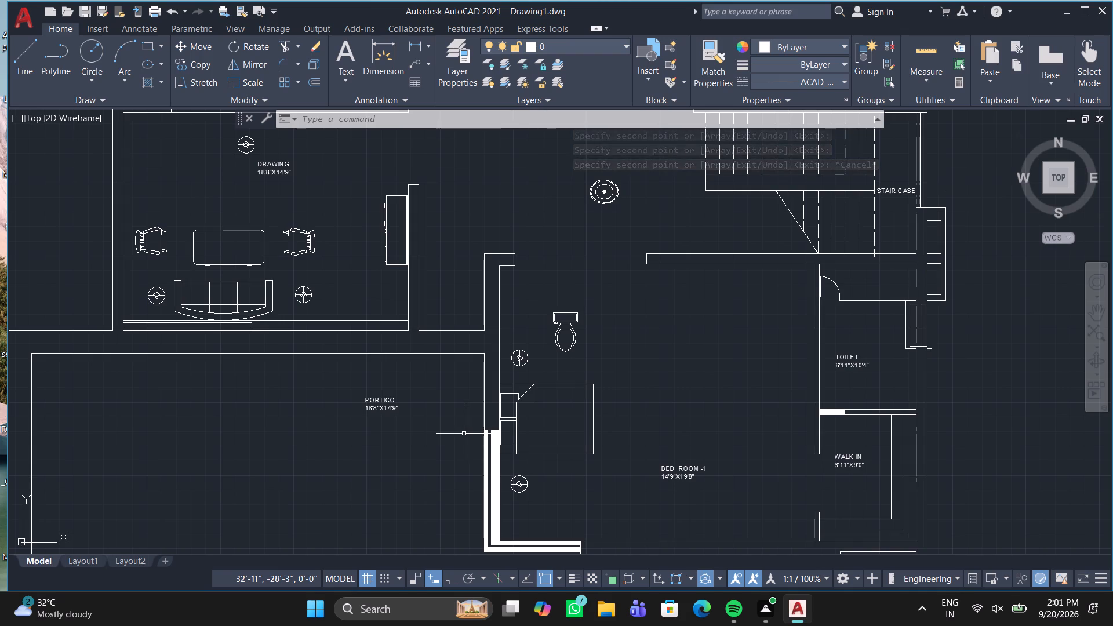
Rotate the BED ROOM -1 bed 180 degrees around its lower-left corner, so the pillows face right.
left_click(502, 401)
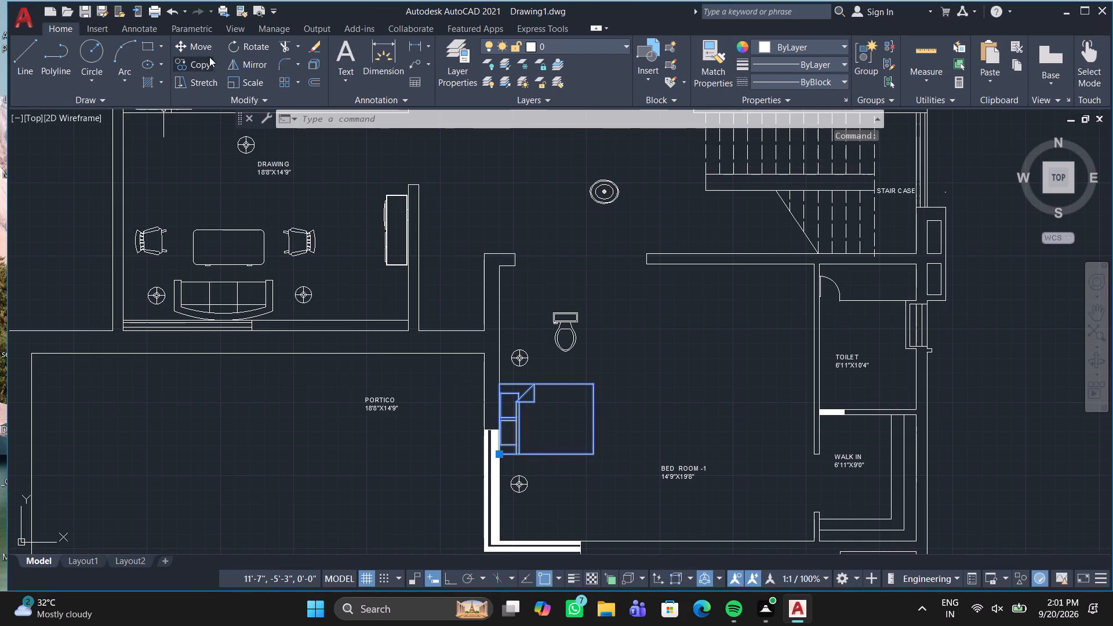
left_click(242, 45)
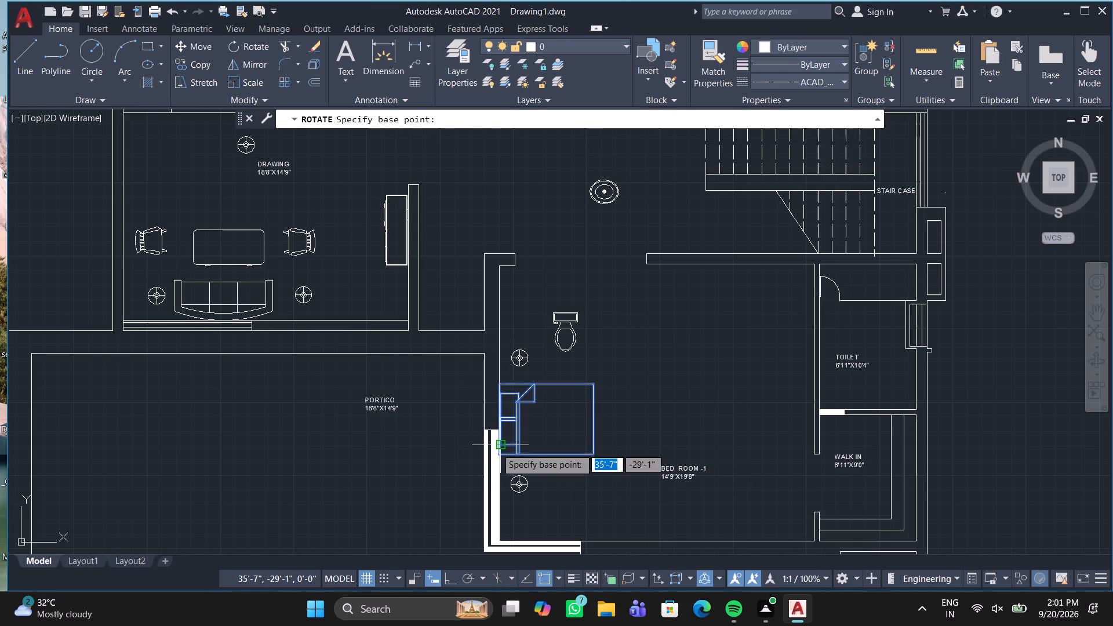
left_click(499, 456)
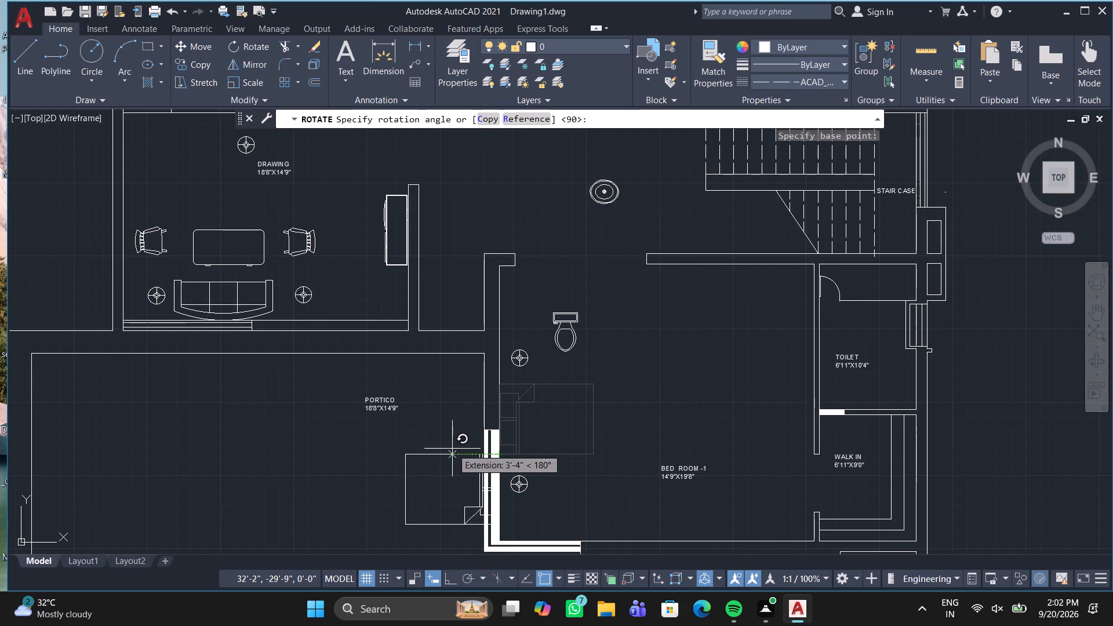
left_click(452, 449)
left_click(458, 456)
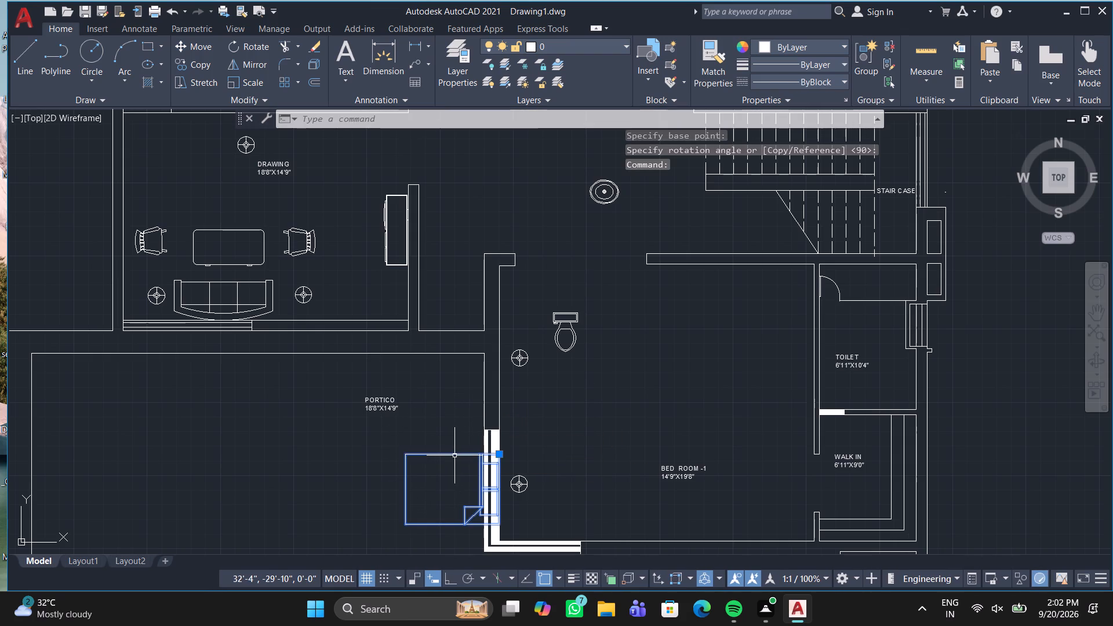
Move the rotated bed by its upper-right corner into BED ROOM -1, near the wall shared with the toilet.
left_click(496, 456)
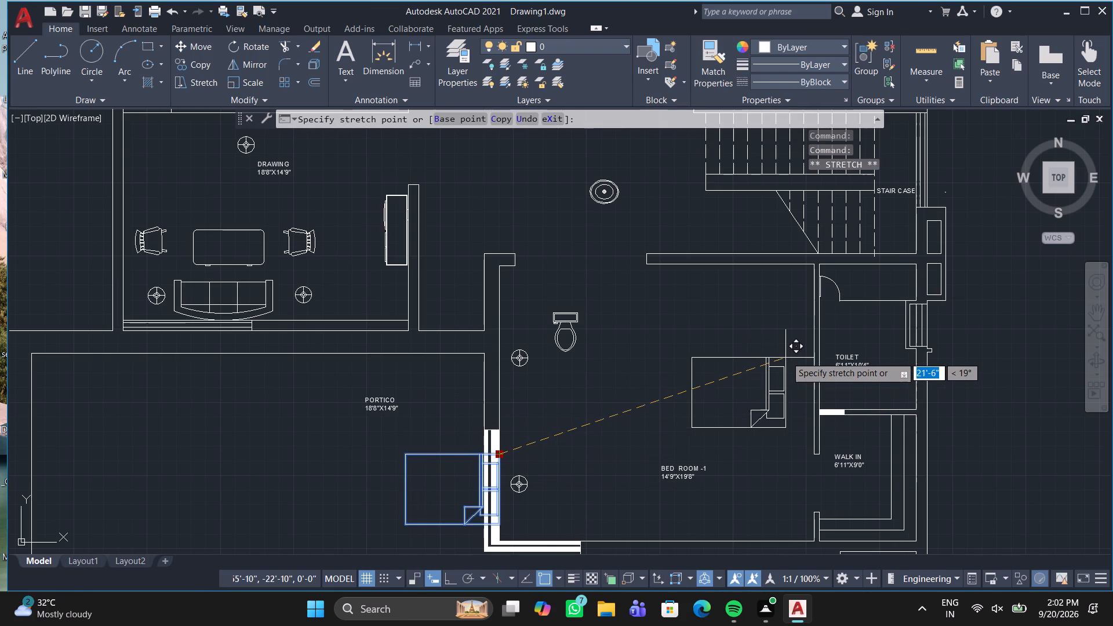
left_click(787, 354)
key("Escape")
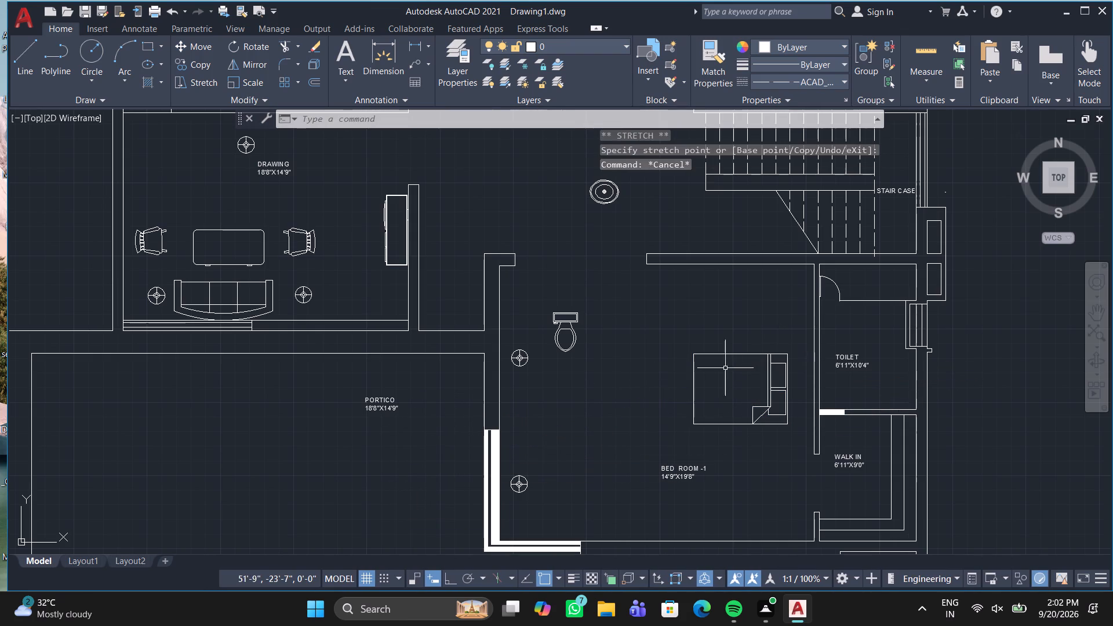
Scale up the bed about its lower-left corner, picking a distance of about 5'-3" from that corner.
left_click(694, 352)
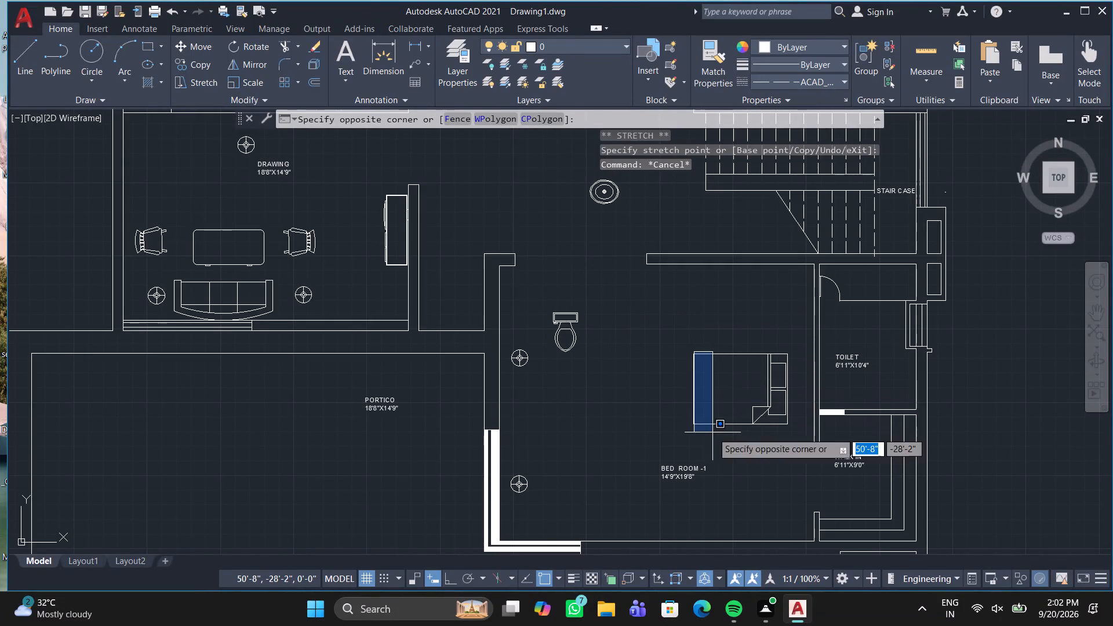
left_click(712, 432)
left_click(745, 419)
left_click_drag(748, 423, 740, 424)
left_click(714, 427)
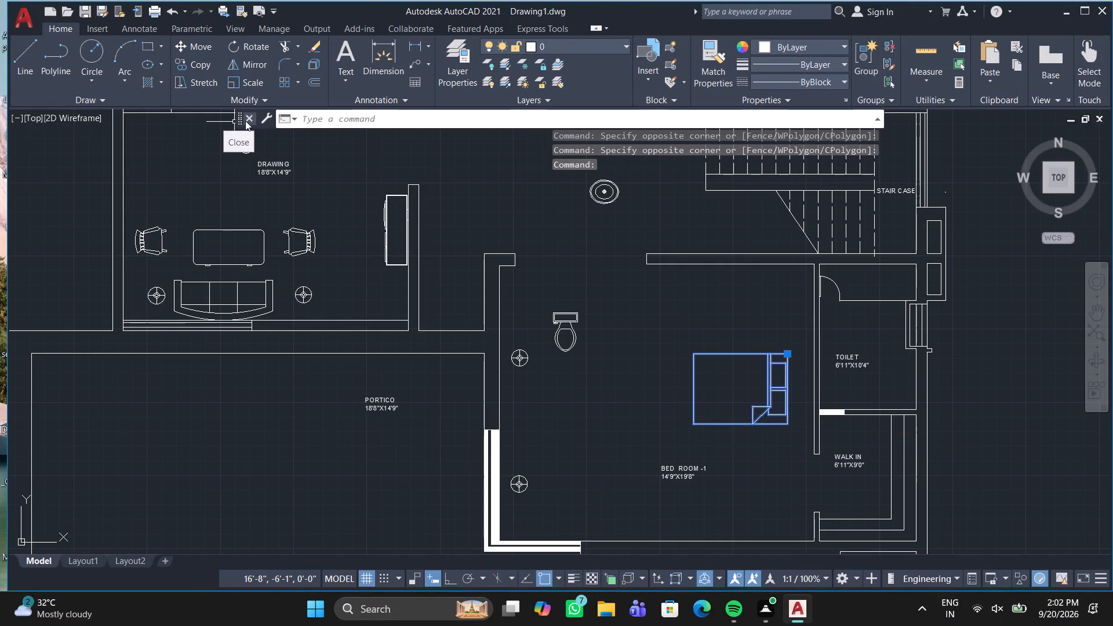
left_click(244, 83)
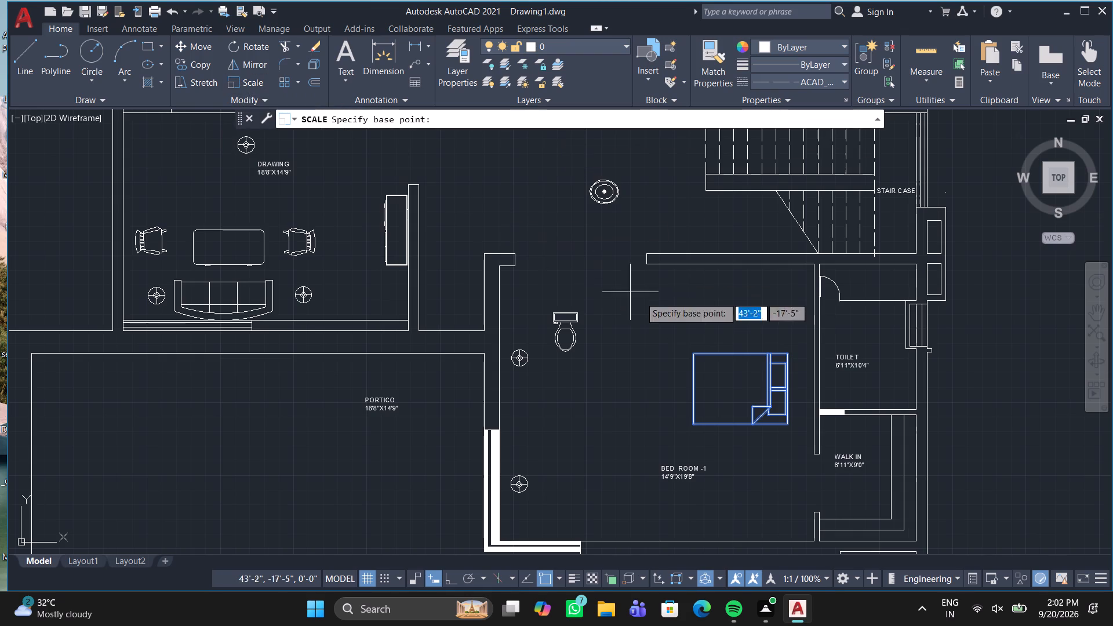
left_click(689, 425)
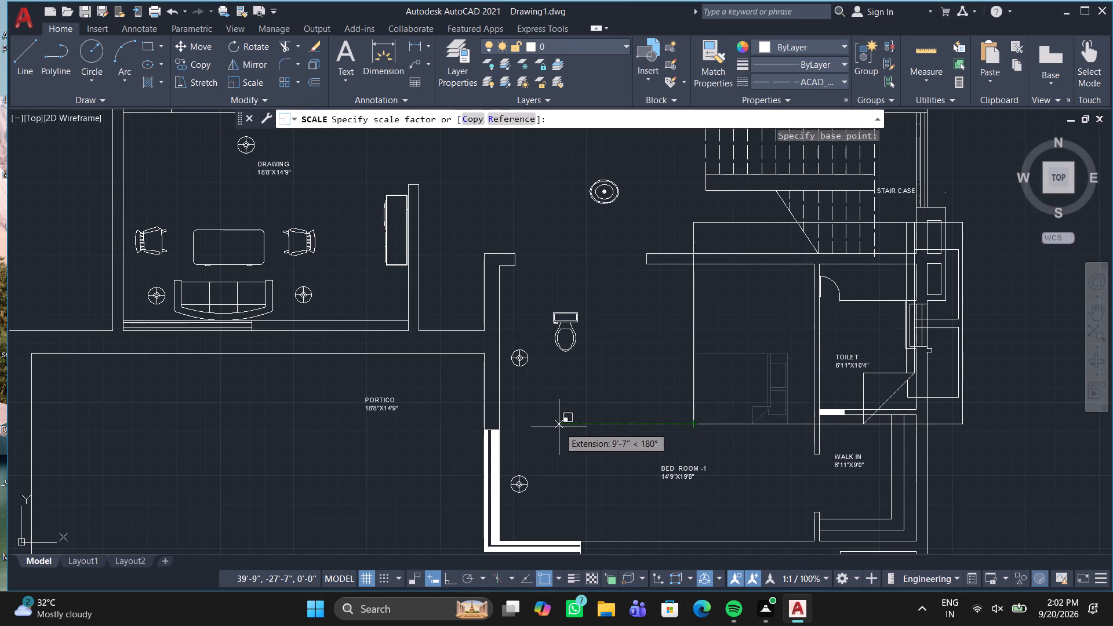
left_click(619, 425)
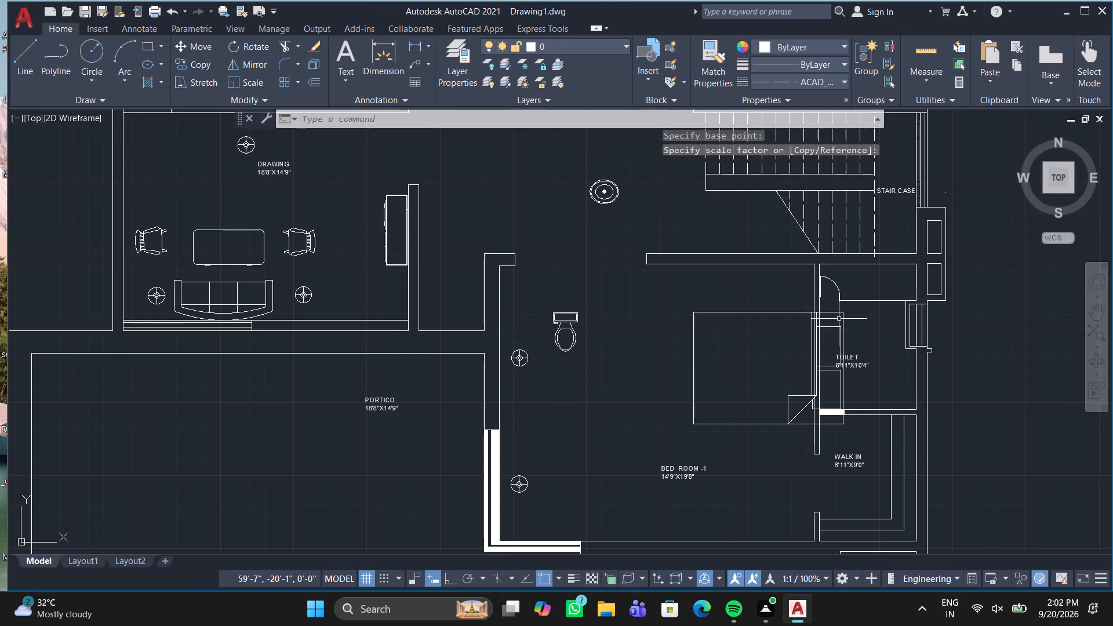
Move the enlarged bed by its upper-right corner so the headboard sits against BED ROOM -1's right wall, beside the toilet.
left_click(839, 319)
left_click(839, 318)
left_click(744, 427)
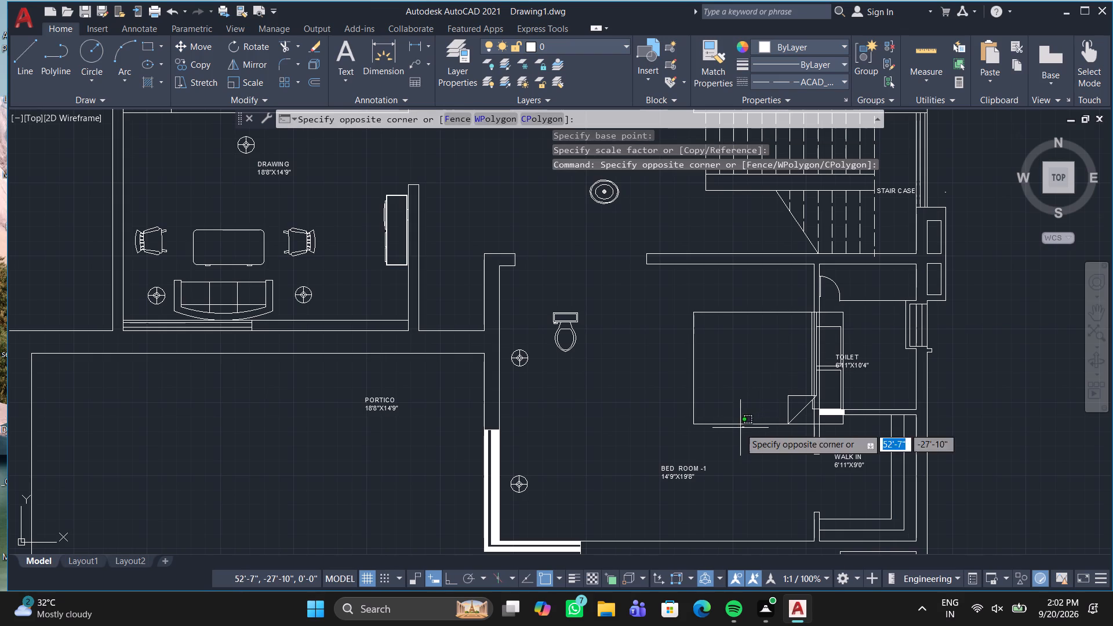
left_click(679, 425)
left_click(685, 368)
left_click_drag(690, 327, 690, 317)
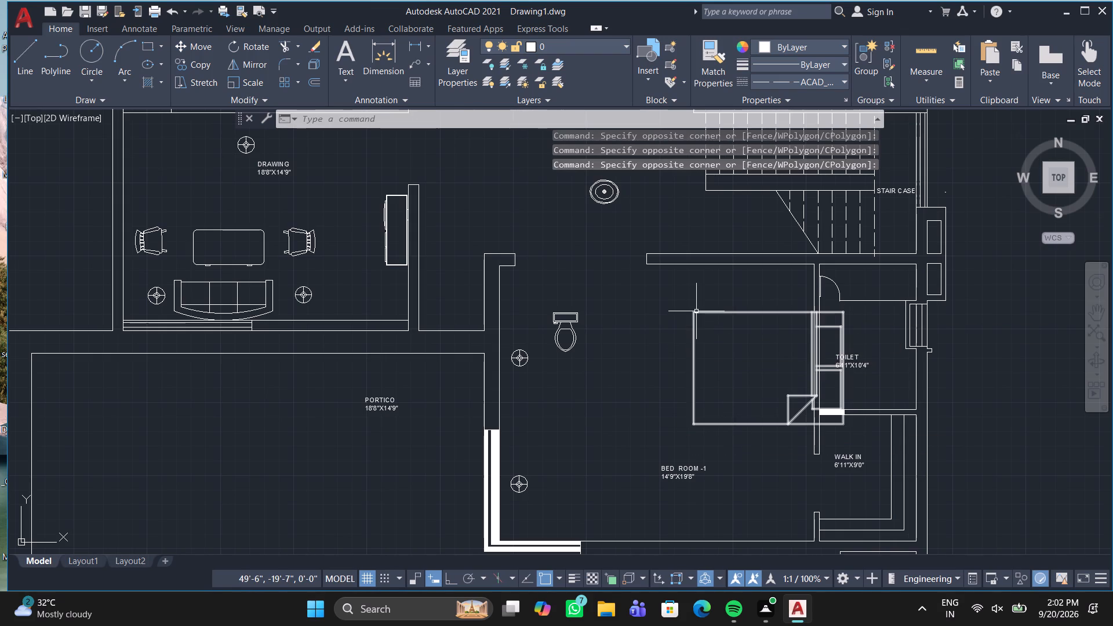
left_click(696, 311)
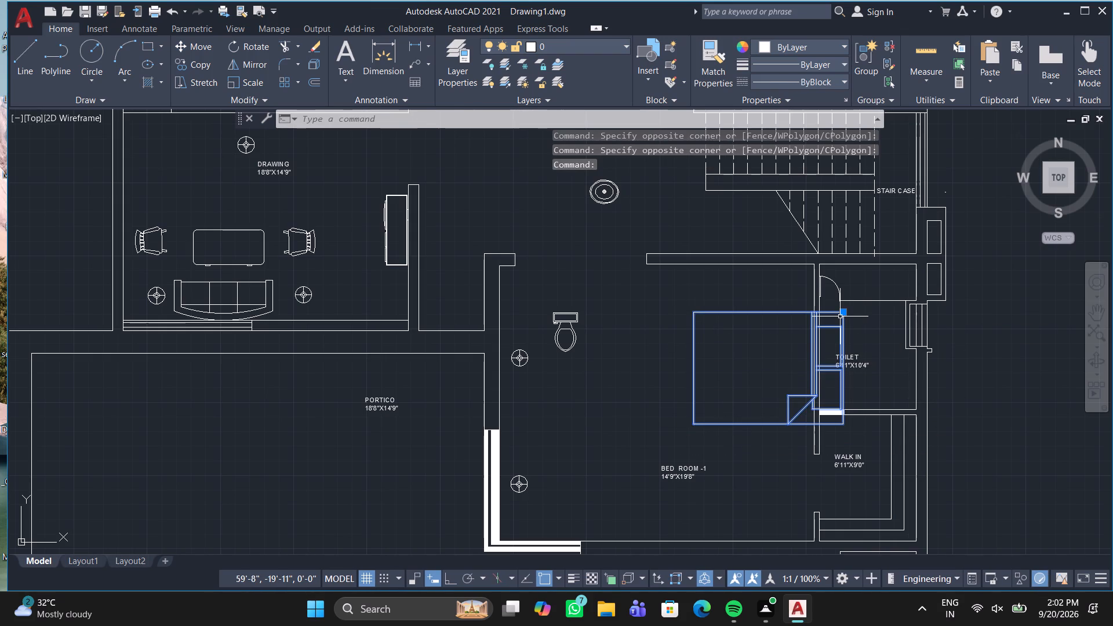
left_click(841, 314)
scroll(810, 327, "up", 3)
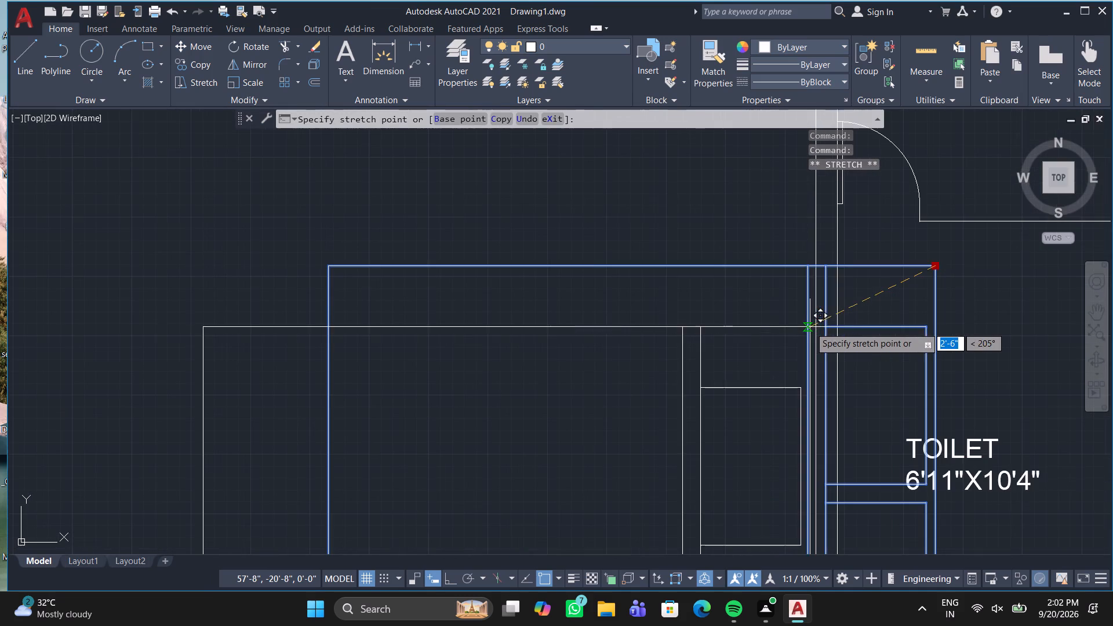
scroll(787, 265, "down", 2)
left_click(795, 261)
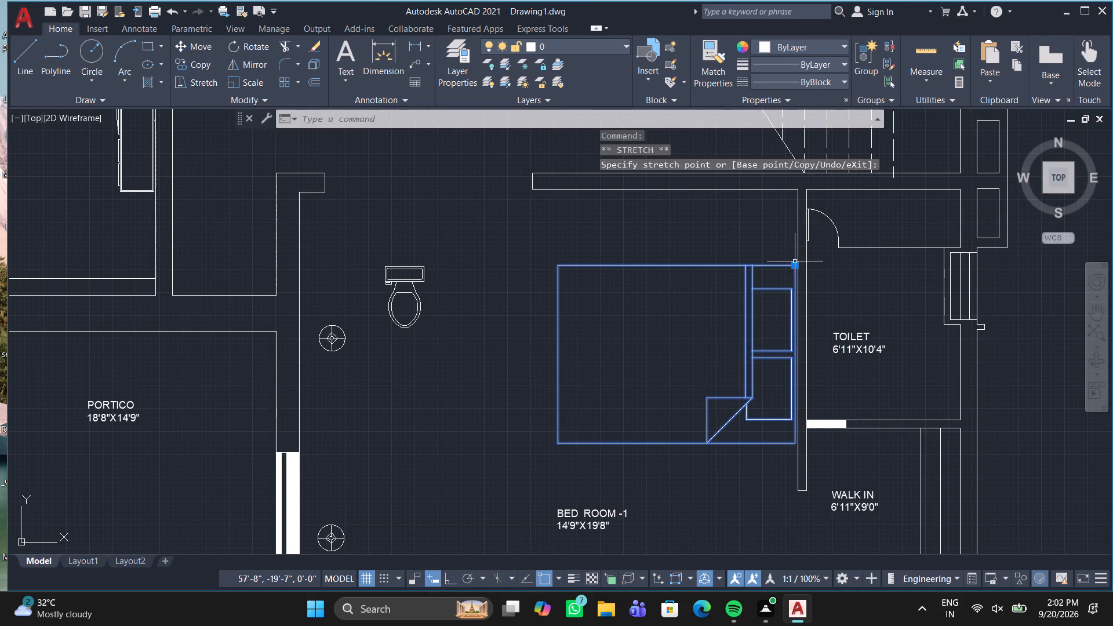
Move the lower lamp near BED ROOM -1's left wall to just below the bed's headboard end, beside the right wall.
scroll(451, 379, "down", 1)
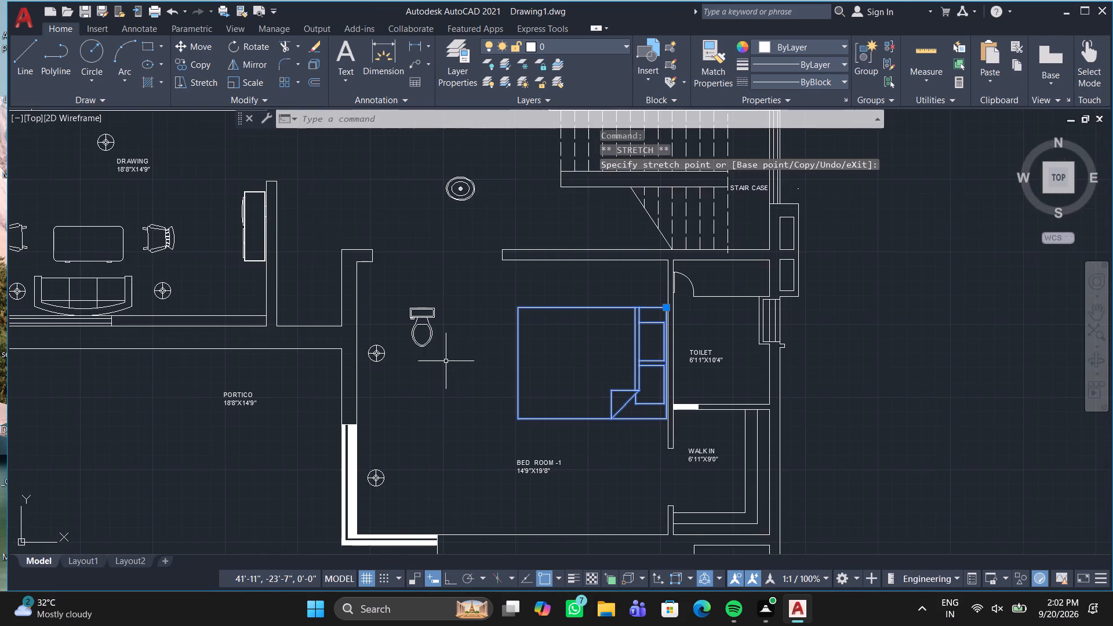
middle_click_drag(446, 348, 447, 326)
left_click(375, 457)
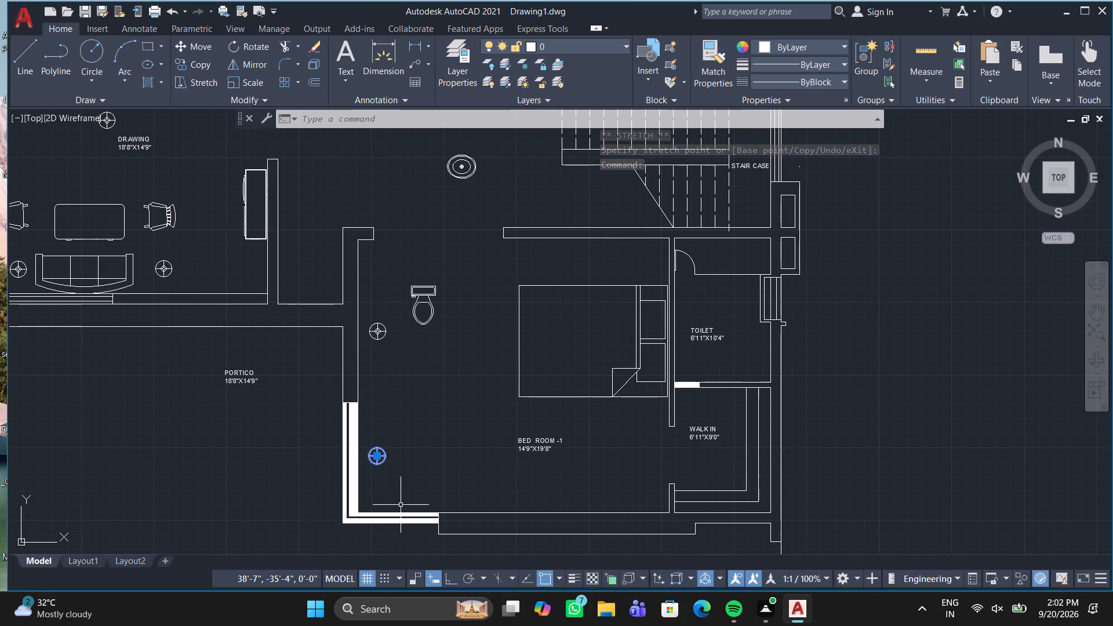
left_click(377, 455)
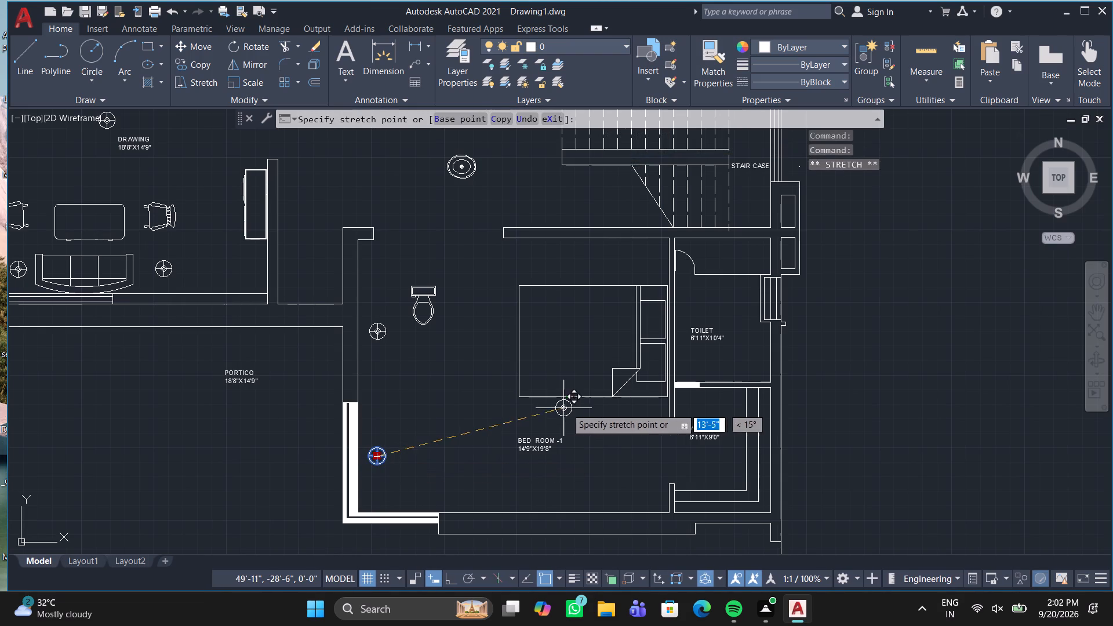
scroll(650, 412, "up", 2)
left_click(650, 416)
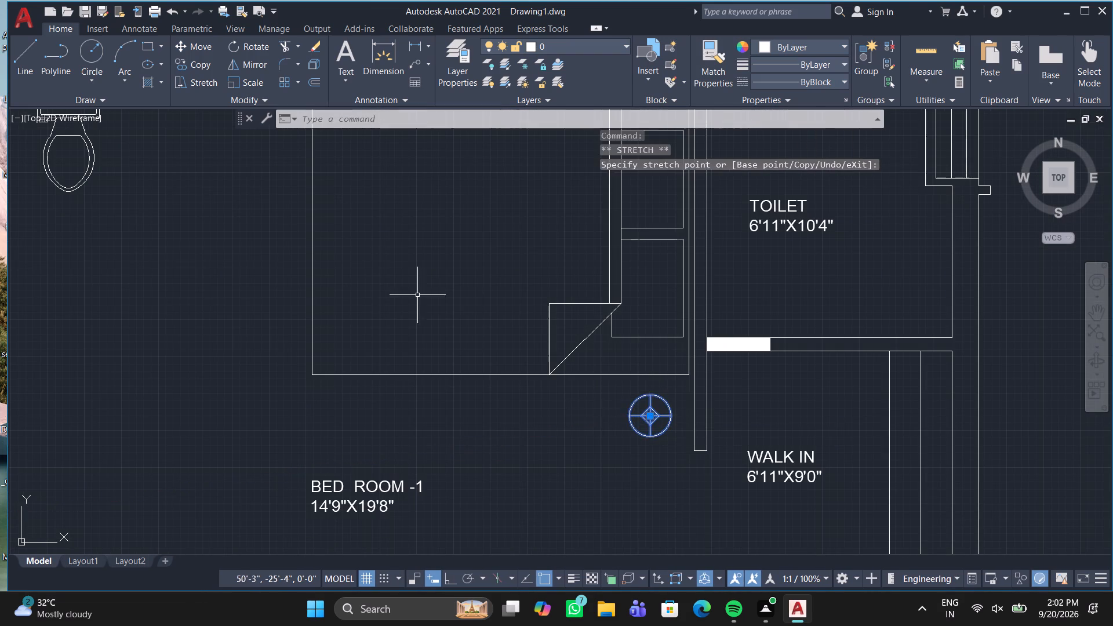
Move the remaining lamp near BED ROOM -1's left wall to just above the bed's headboard end, beside the right wall.
scroll(312, 289, "down", 2)
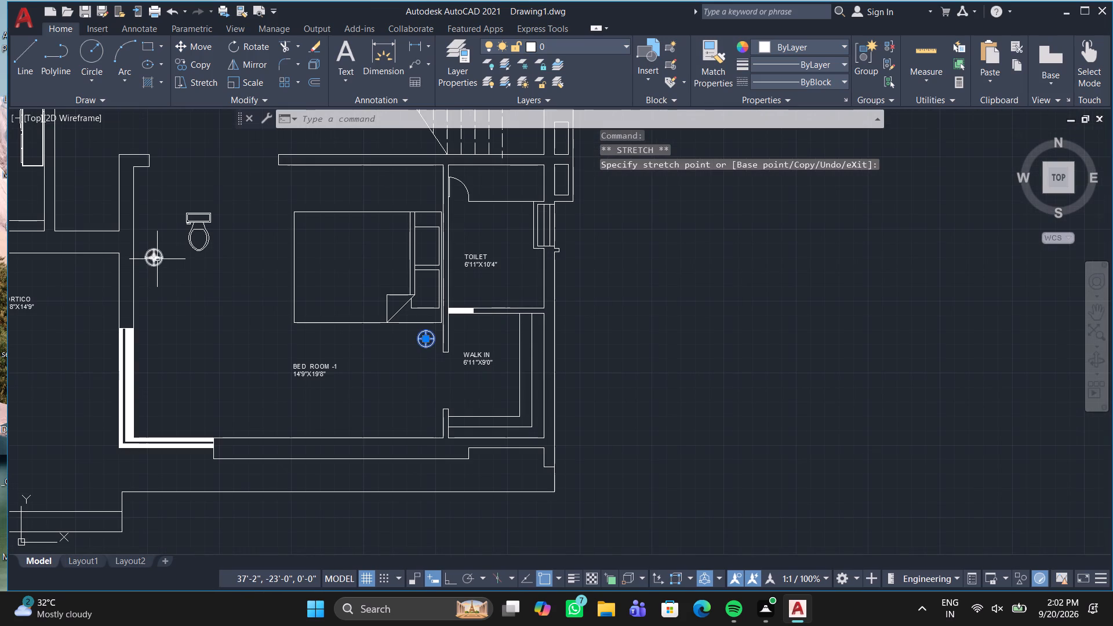
left_click(154, 260)
left_click(154, 260)
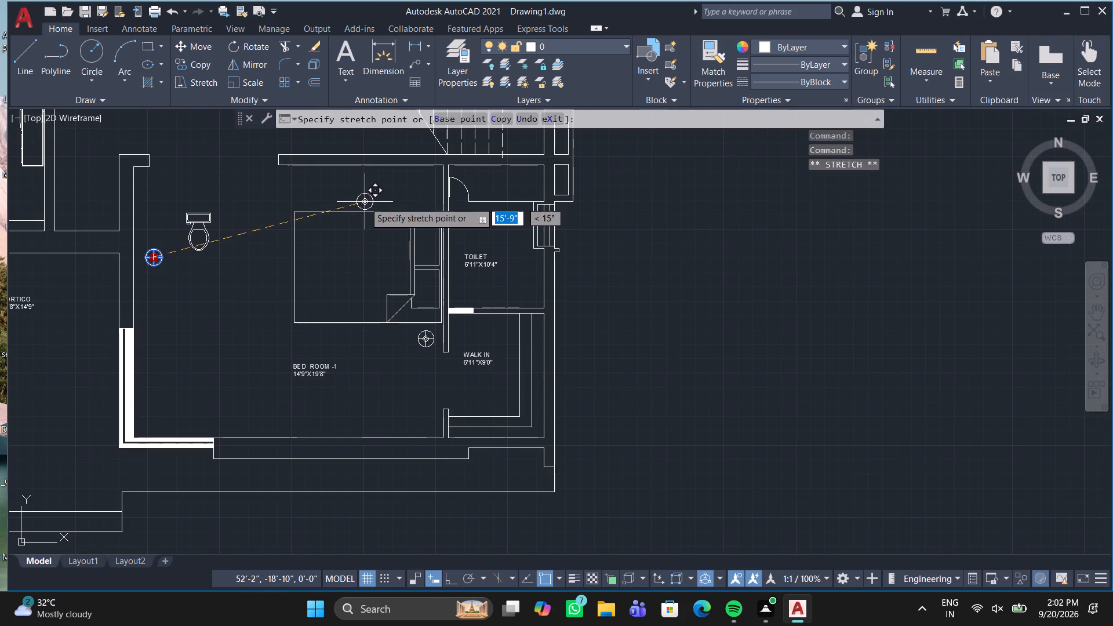
scroll(423, 201, "up", 2)
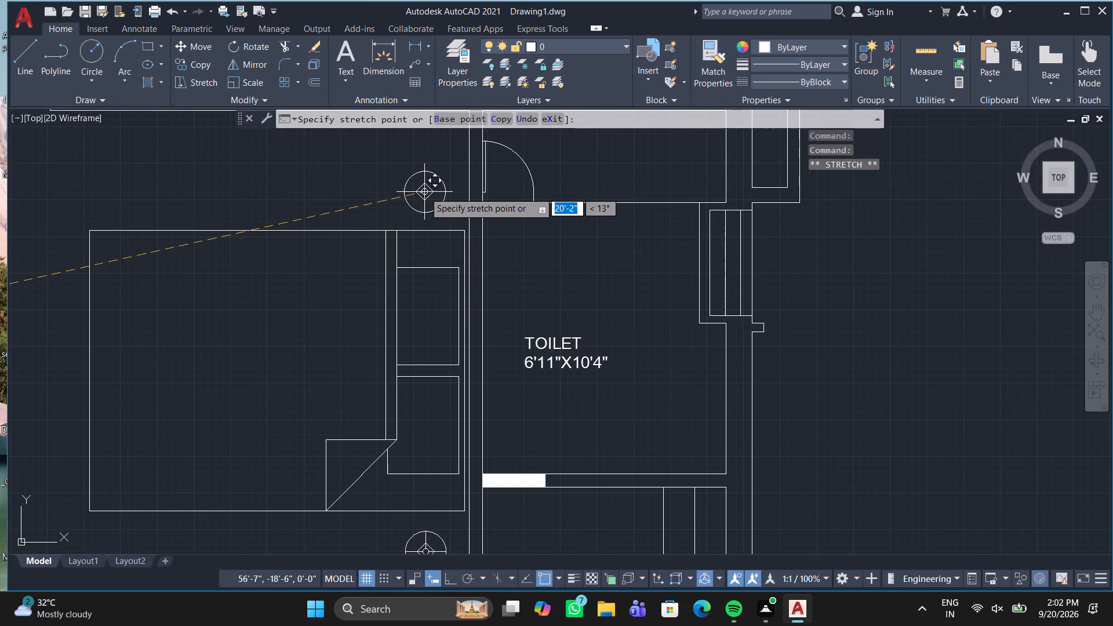
left_click(424, 192)
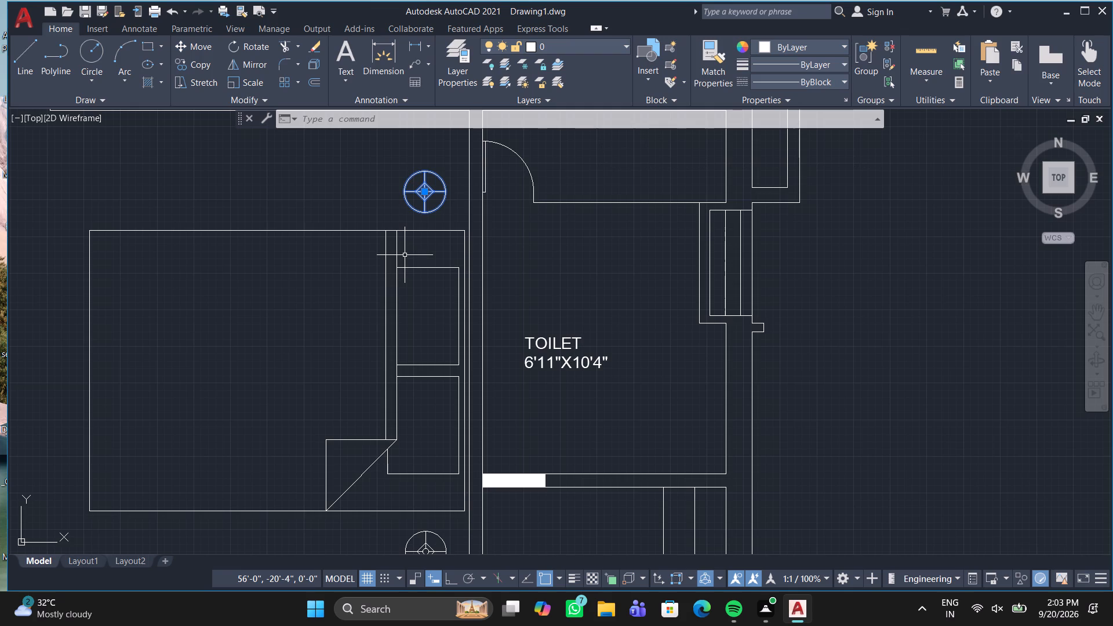
scroll(403, 284, "down", 1)
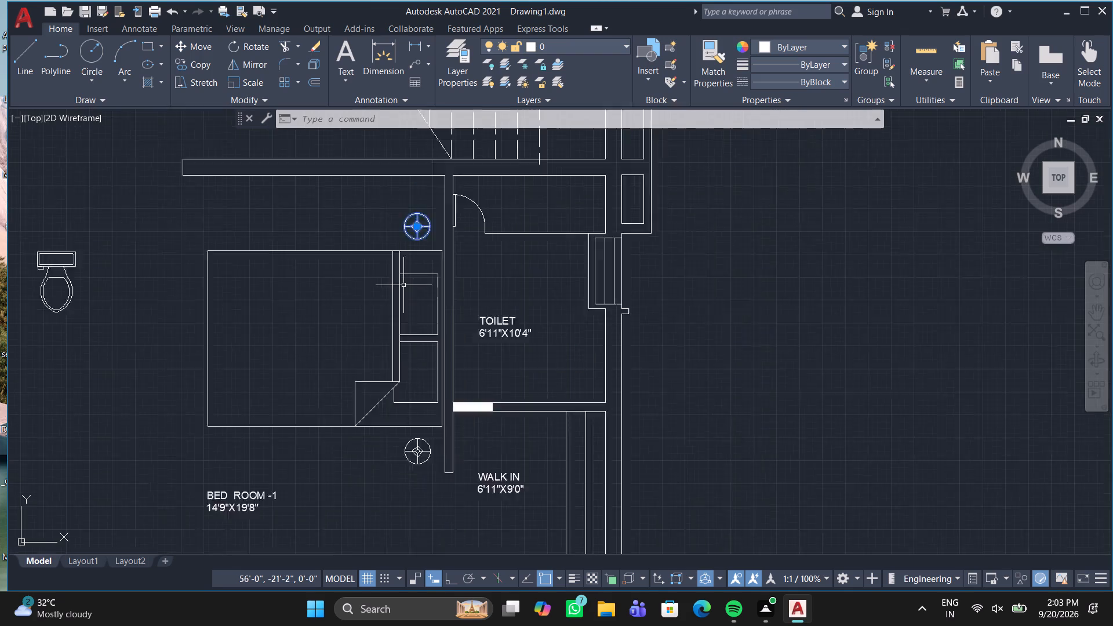
Rotate the toilet block in BED ROOM -1 a quarter turn clockwise about its tank's back edge, so the bowl points left.
scroll(403, 285, "down", 1)
key("Escape")
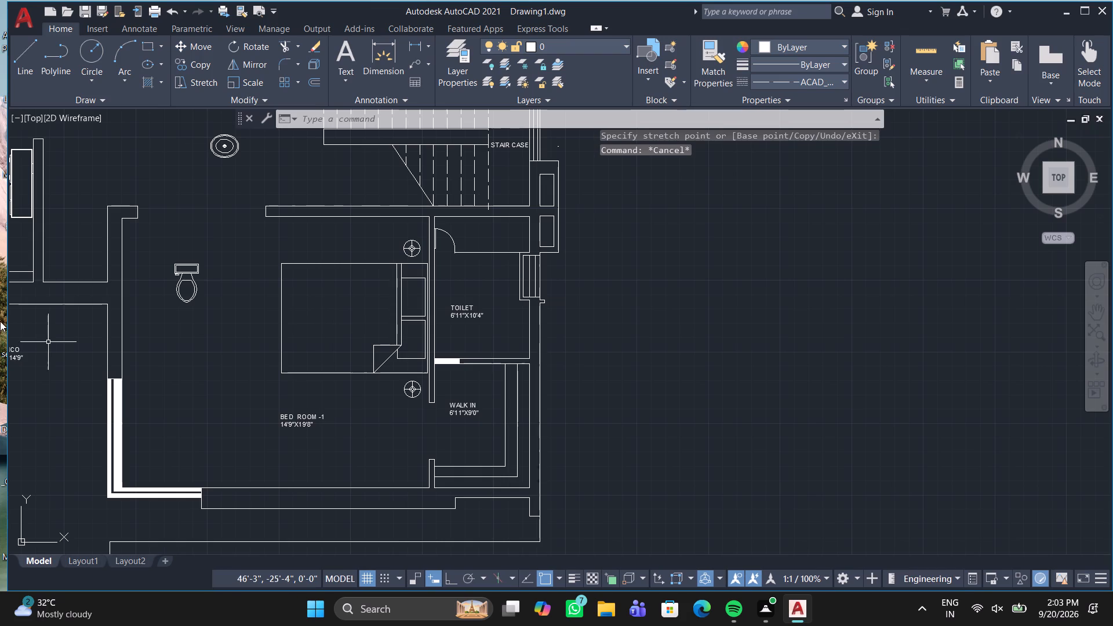
left_click(183, 267)
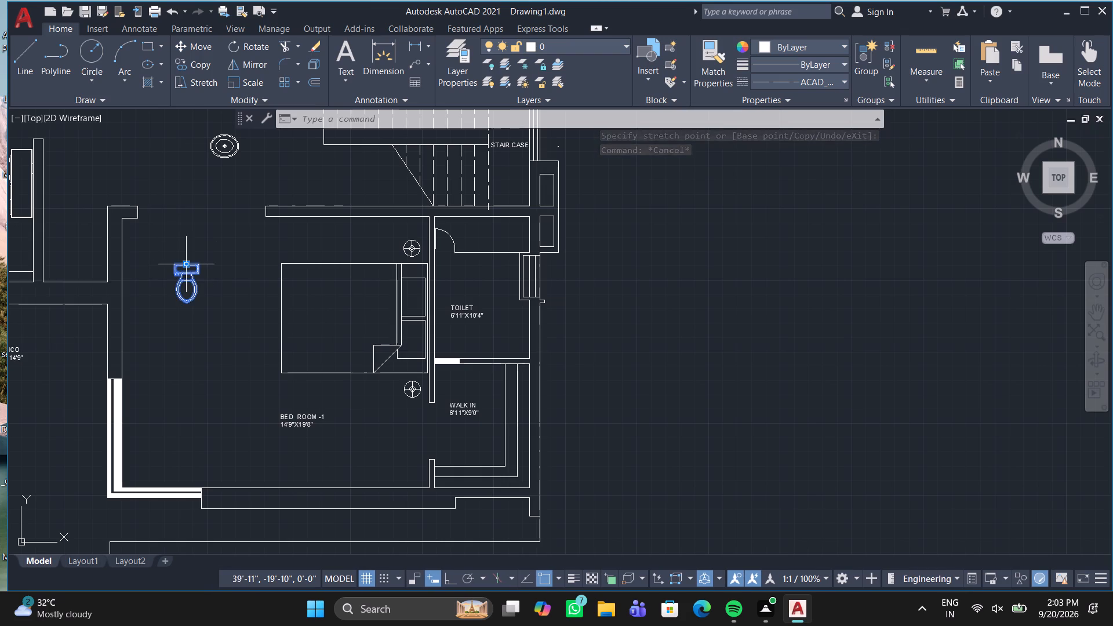
left_click(242, 40)
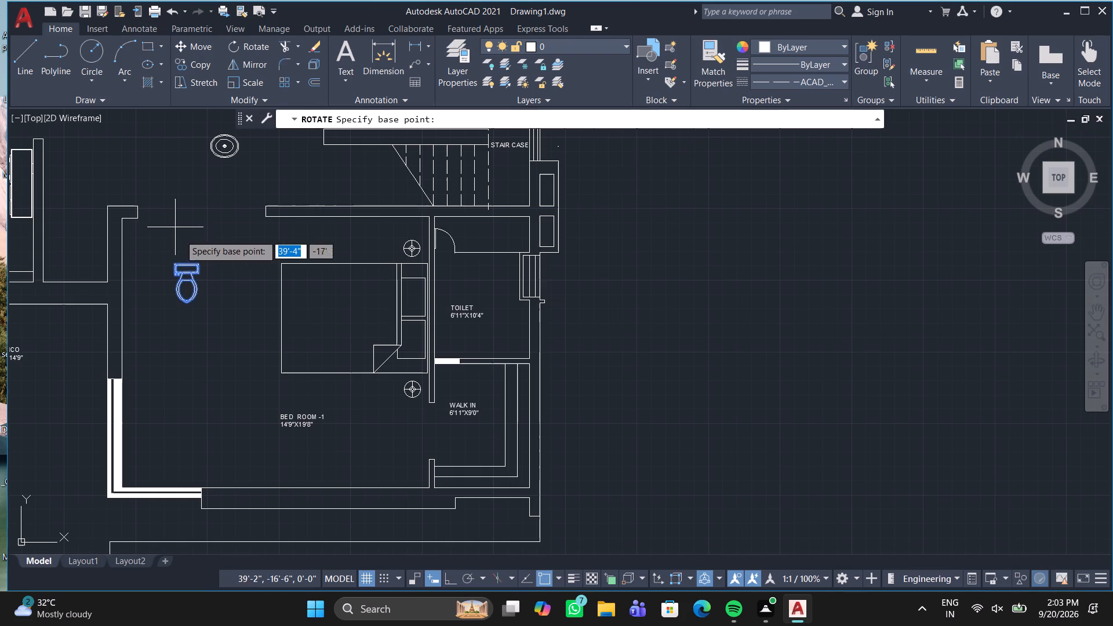
left_click(183, 266)
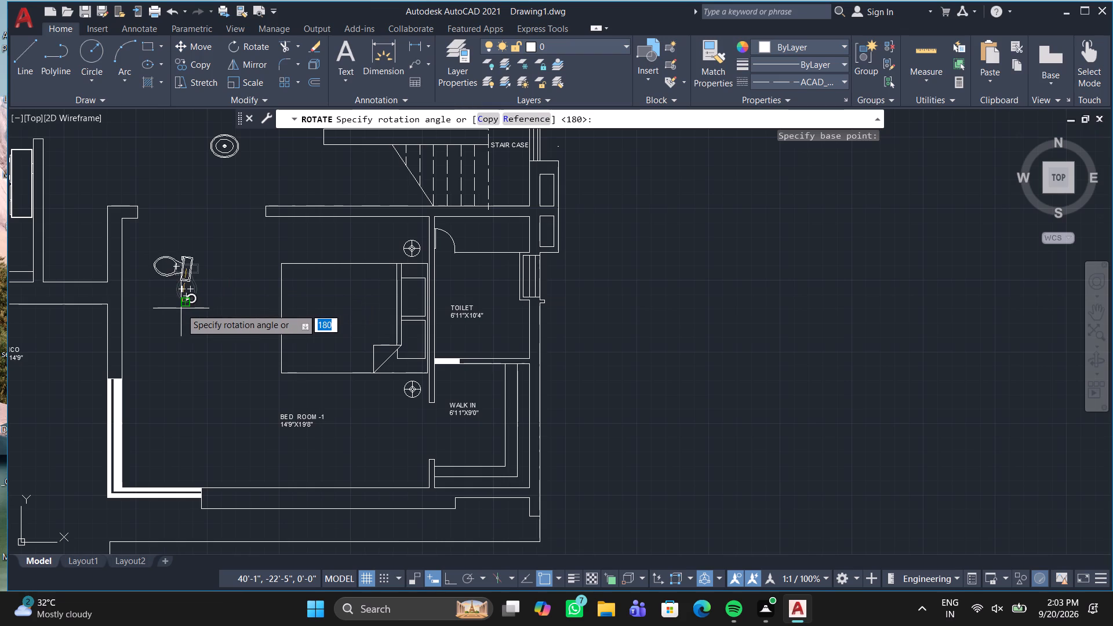
left_click(186, 308)
Move the rotated toilet block by its tank-side insertion point into the TOILET room, with the tank against the right wall below the window.
left_click(184, 274)
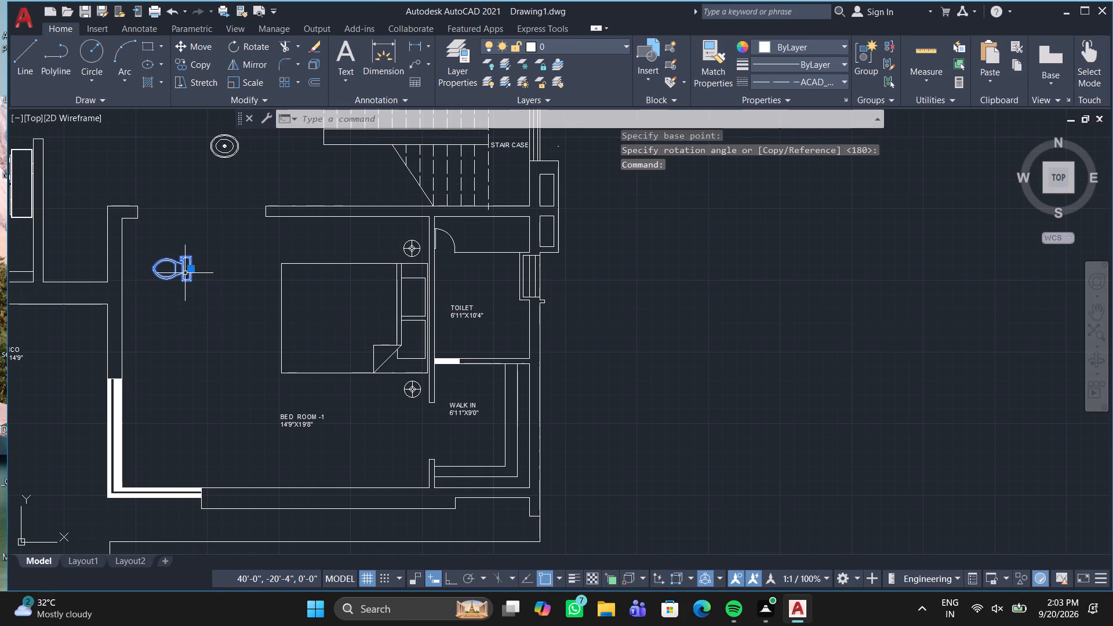
left_click(192, 269)
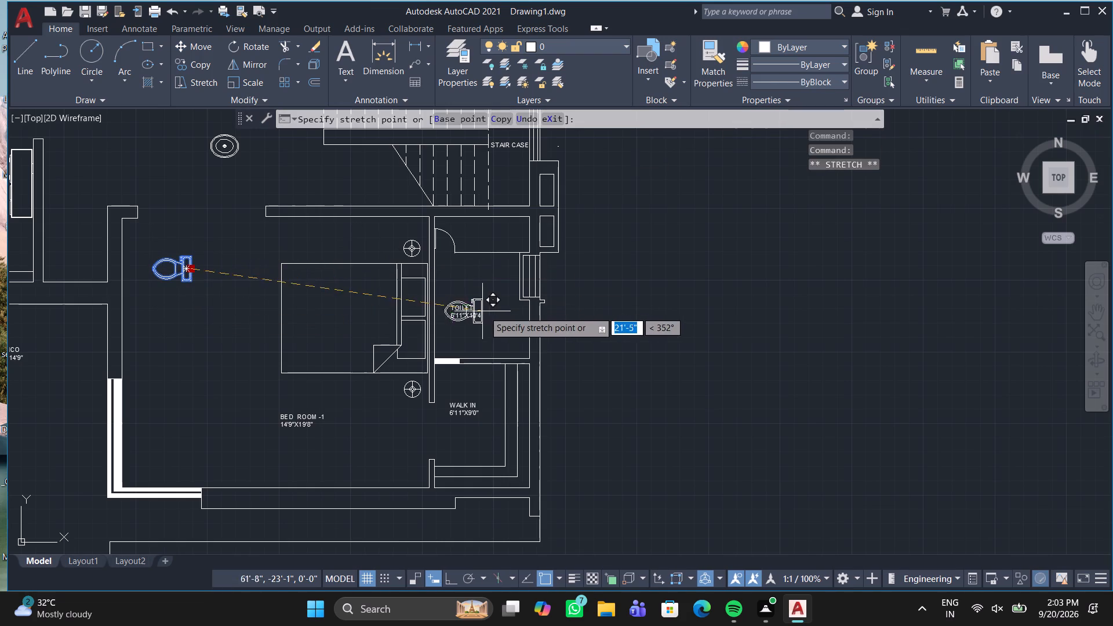
scroll(510, 321, "up", 3)
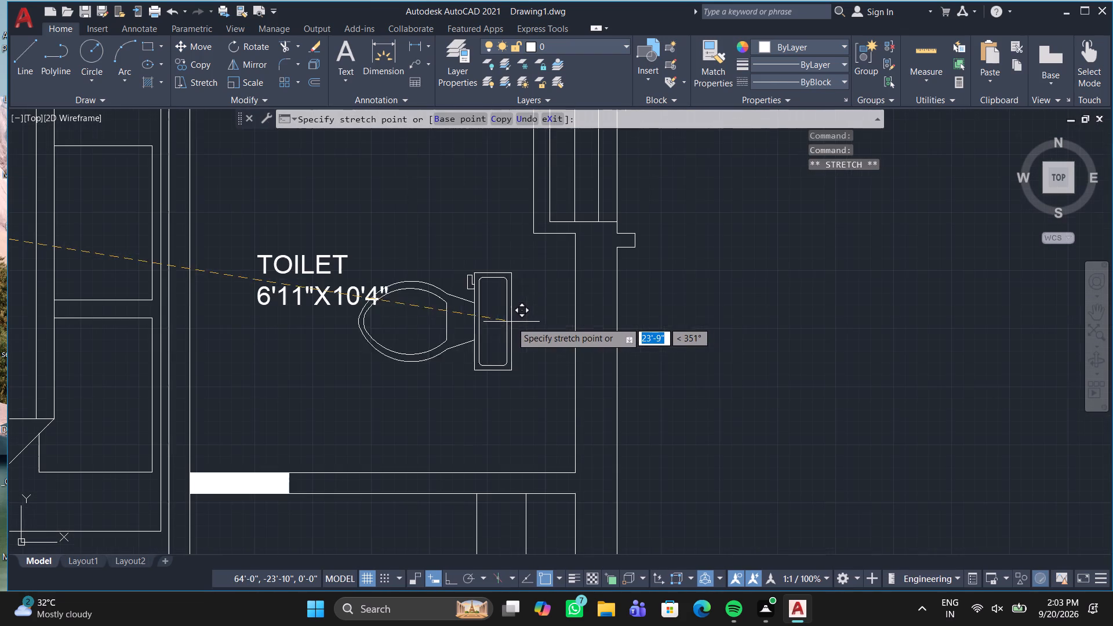
left_click(570, 336)
key("Escape")
scroll(431, 321, "down", 2)
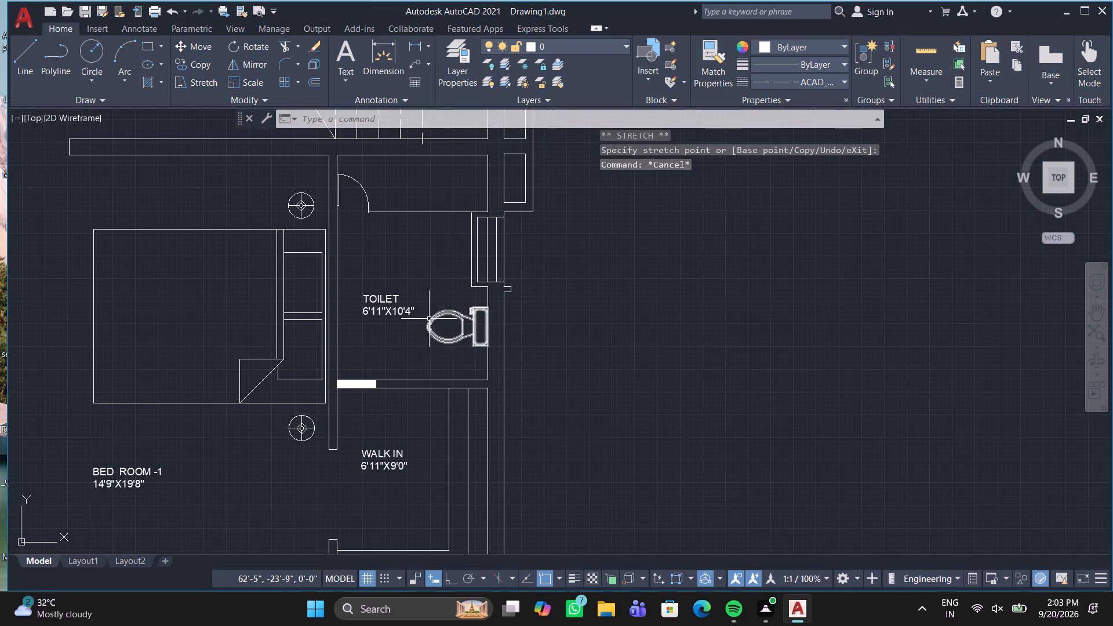
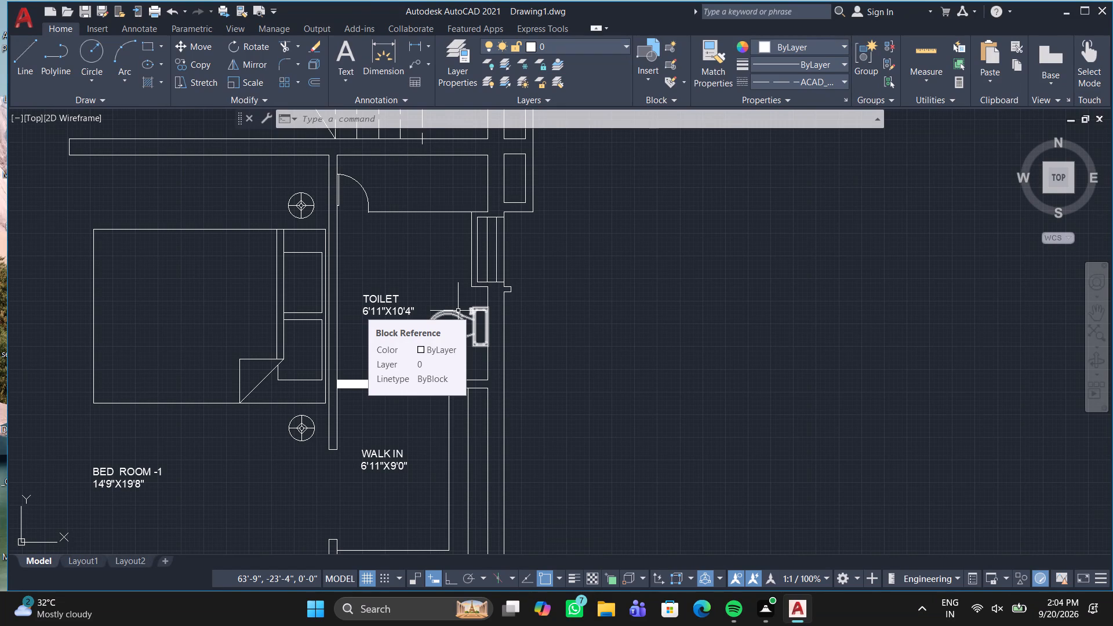
Insert the Vehicles - Imperial block into the middle of the PORTICO.
scroll(289, 450, "down", 1)
middle_click_drag(289, 450, 611, 351)
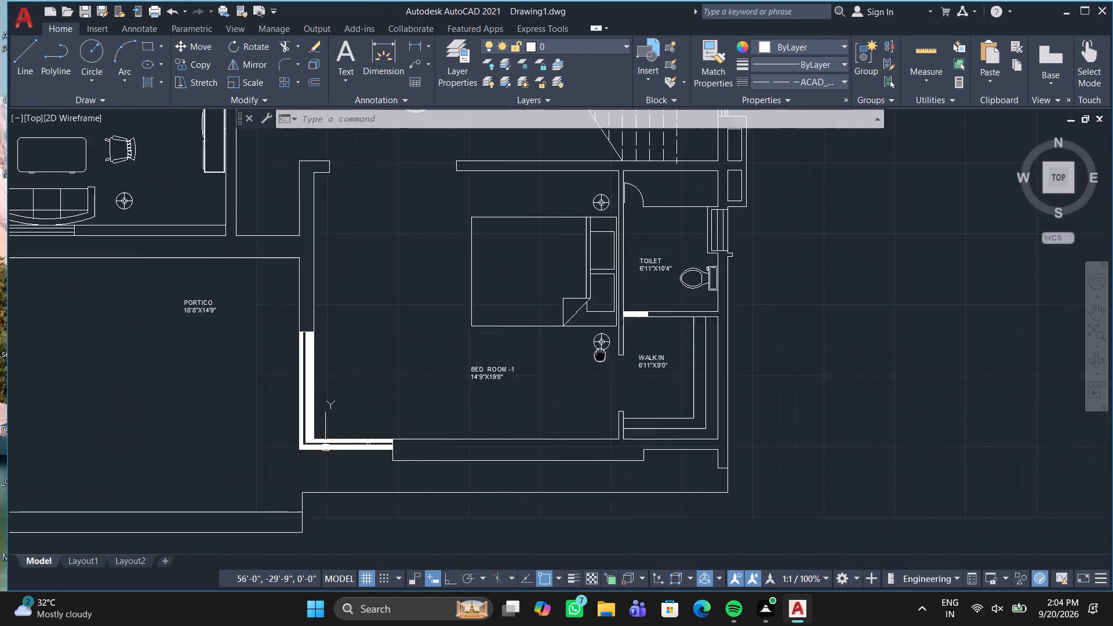
middle_click_drag(611, 351, 646, 337)
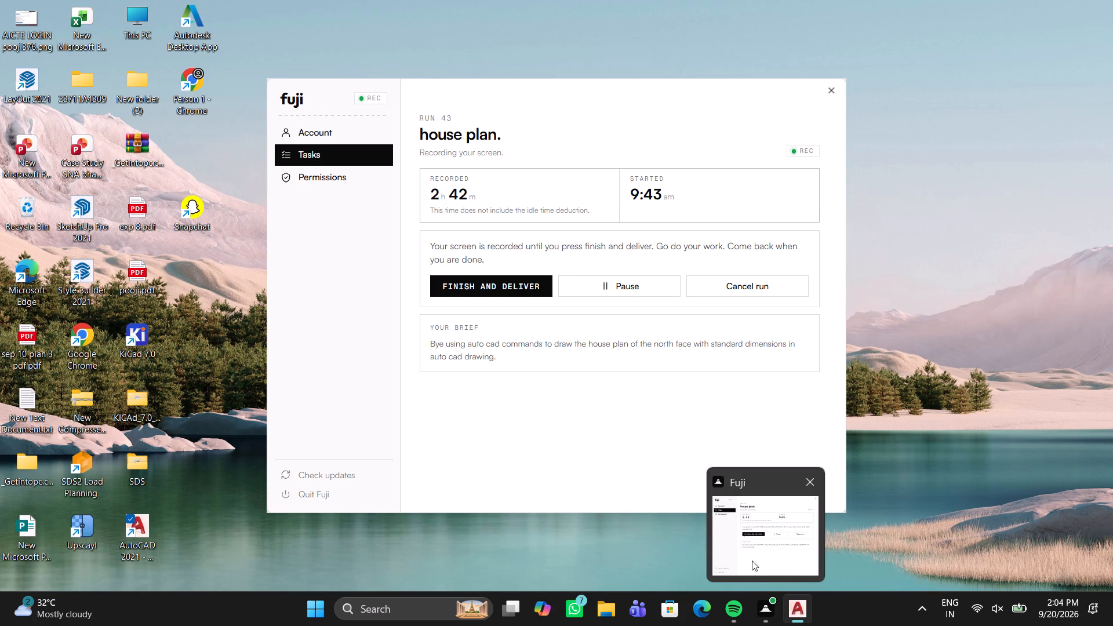
scroll(479, 395, "down", 1)
middle_click_drag(479, 395, 793, 366)
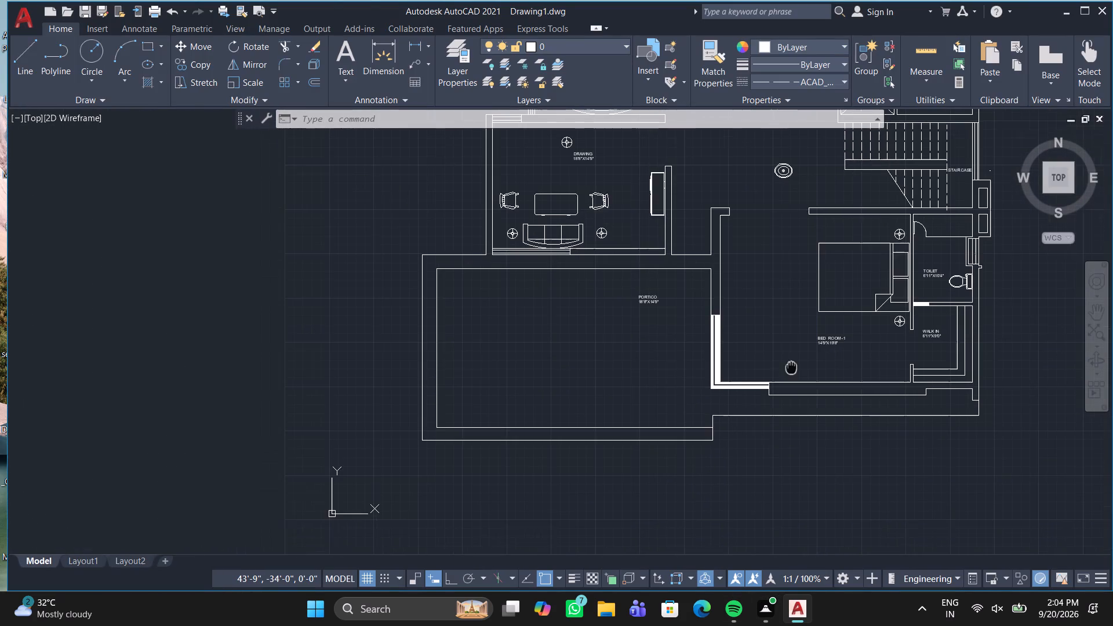
middle_click_drag(793, 366, 795, 366)
scroll(654, 260, "up", 2)
middle_click_drag(648, 262, 590, 322)
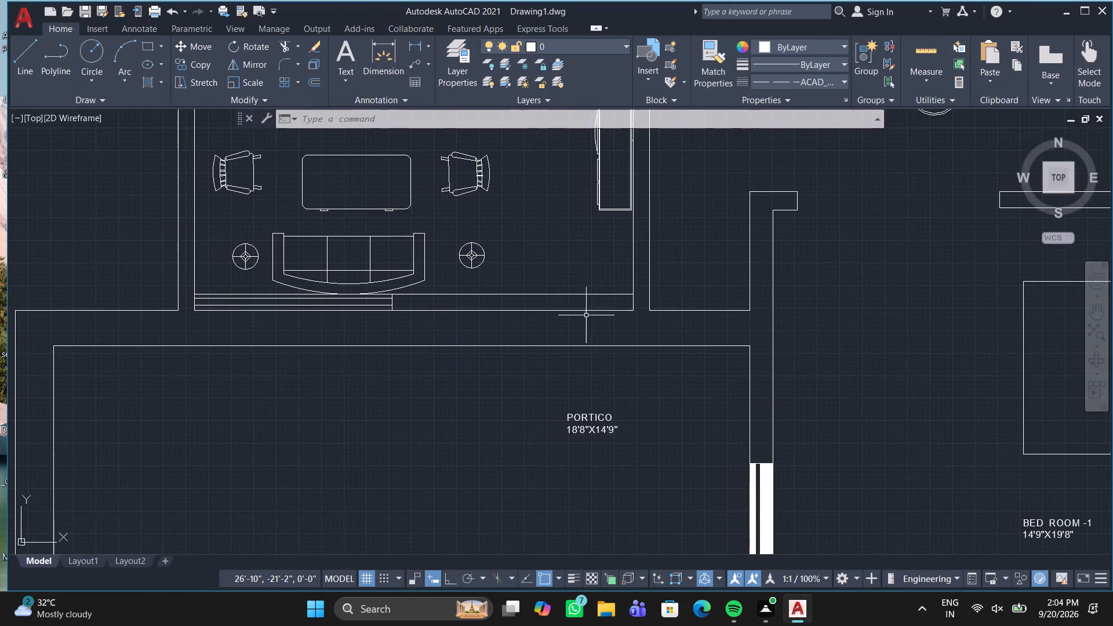
scroll(586, 315, "down", 2)
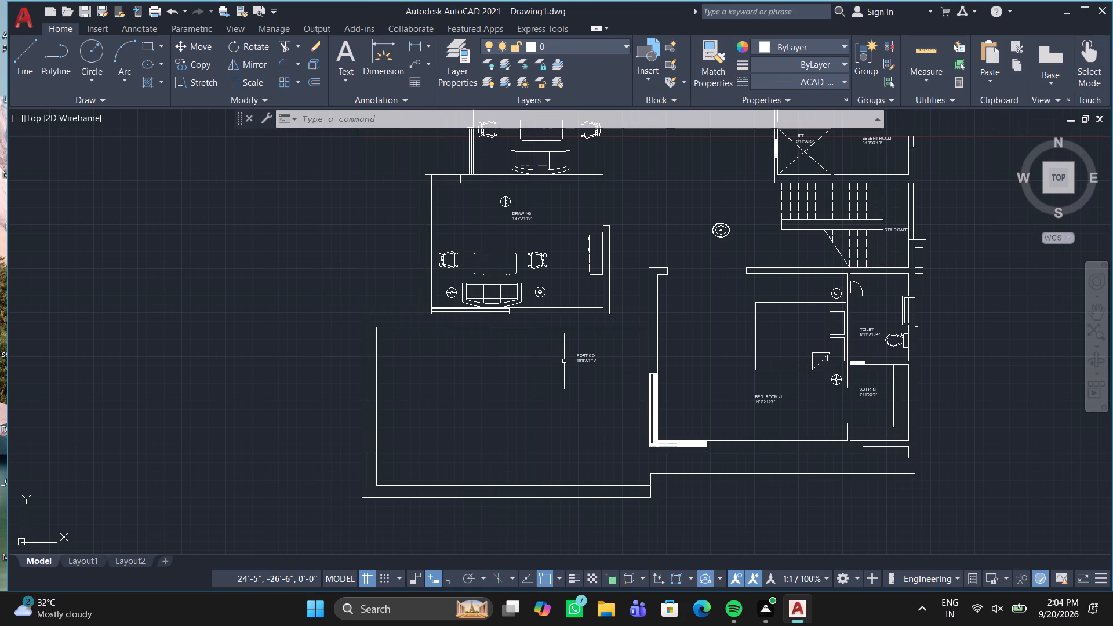
type("TO")
key("BackSpace")
key("p")
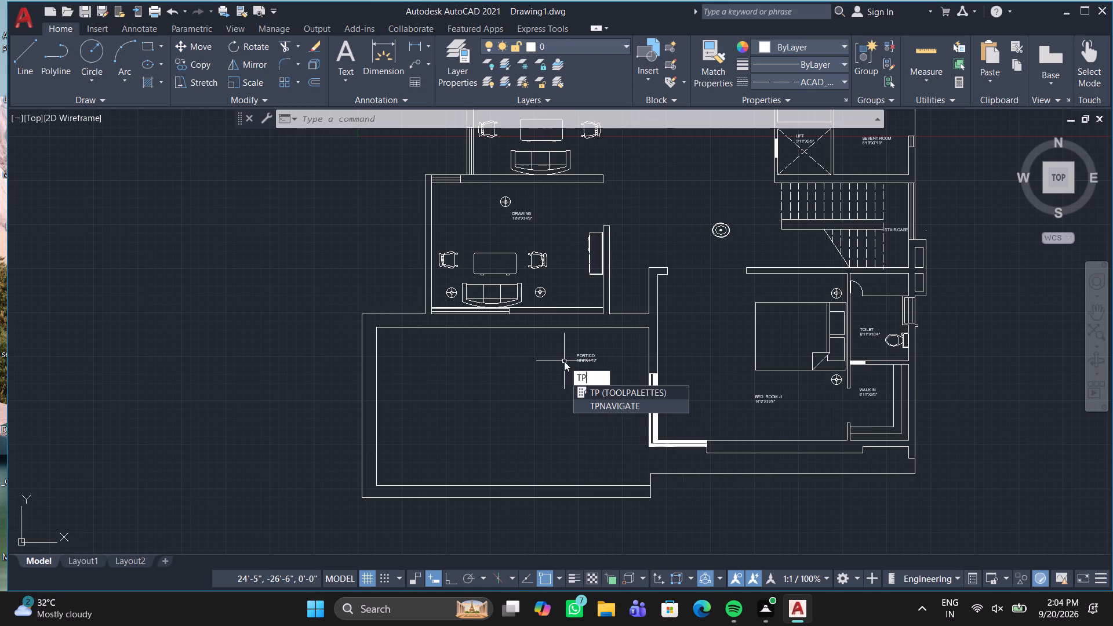
key("Return")
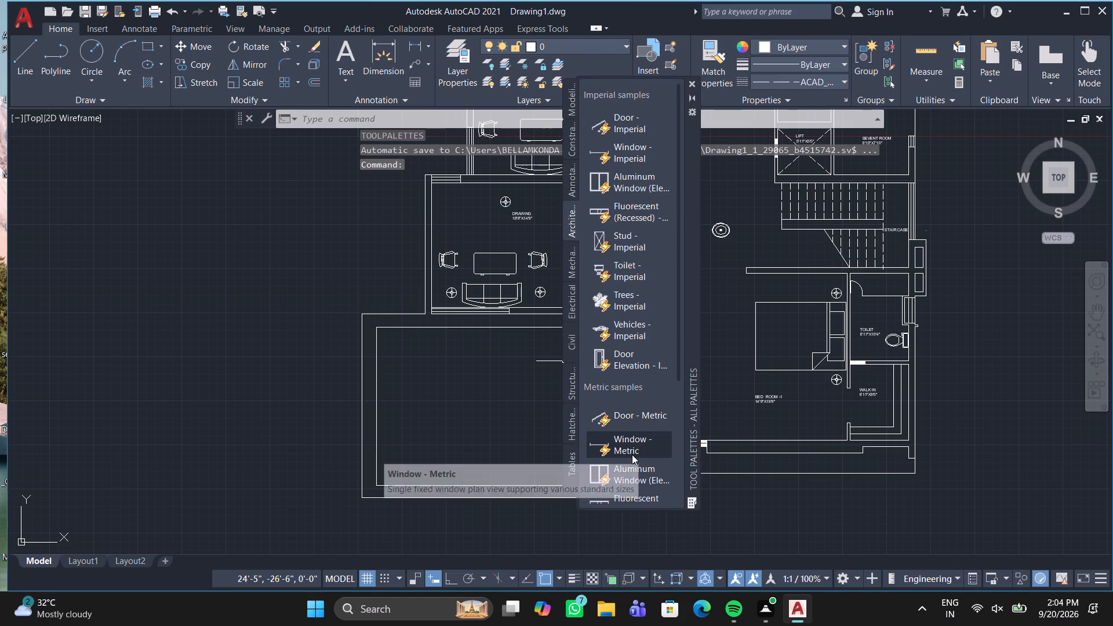
scroll(631, 454, "down", 1)
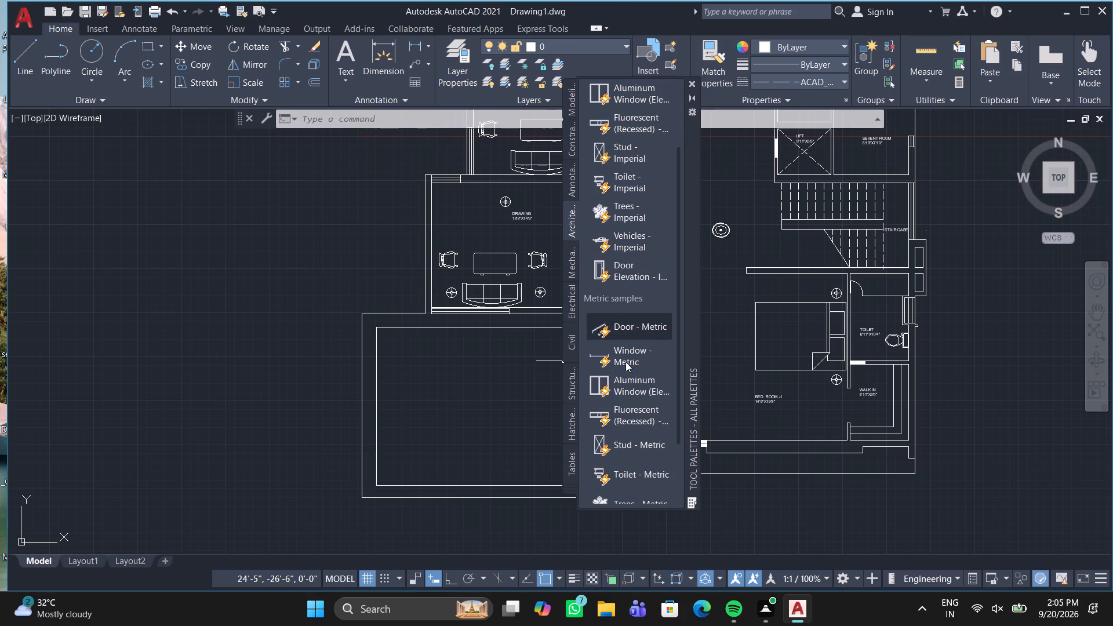
left_click_drag(619, 240, 602, 260)
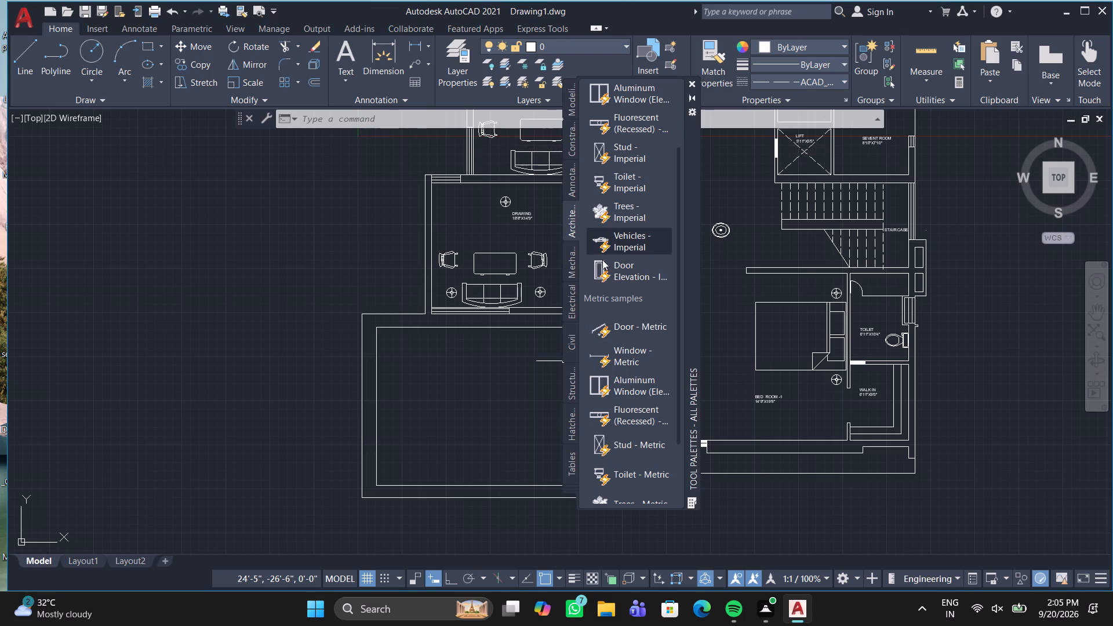
left_click_drag(602, 260, 453, 427)
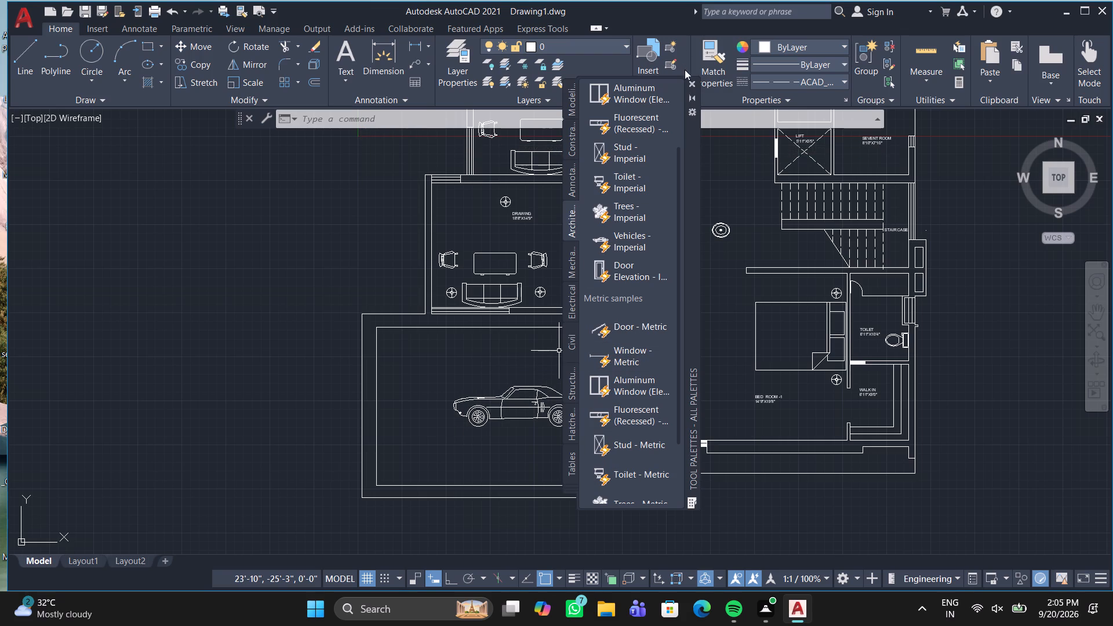
double_click(692, 77)
left_click(693, 83)
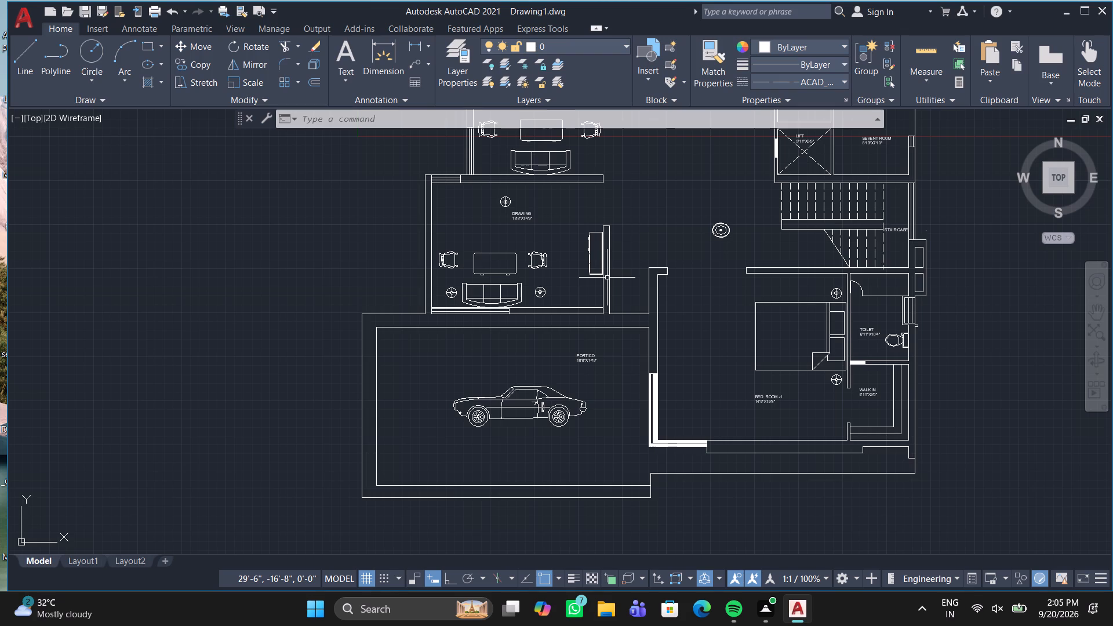
Switch the car block in the PORTICO from its side view to its top view.
left_click(463, 401)
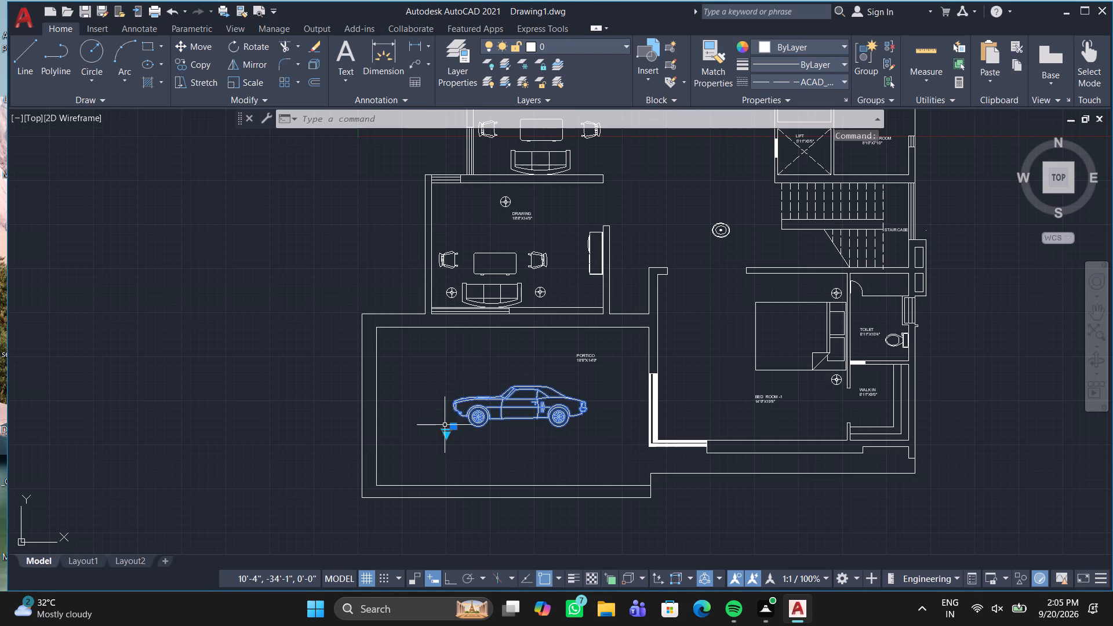
left_click(448, 435)
left_click(518, 276)
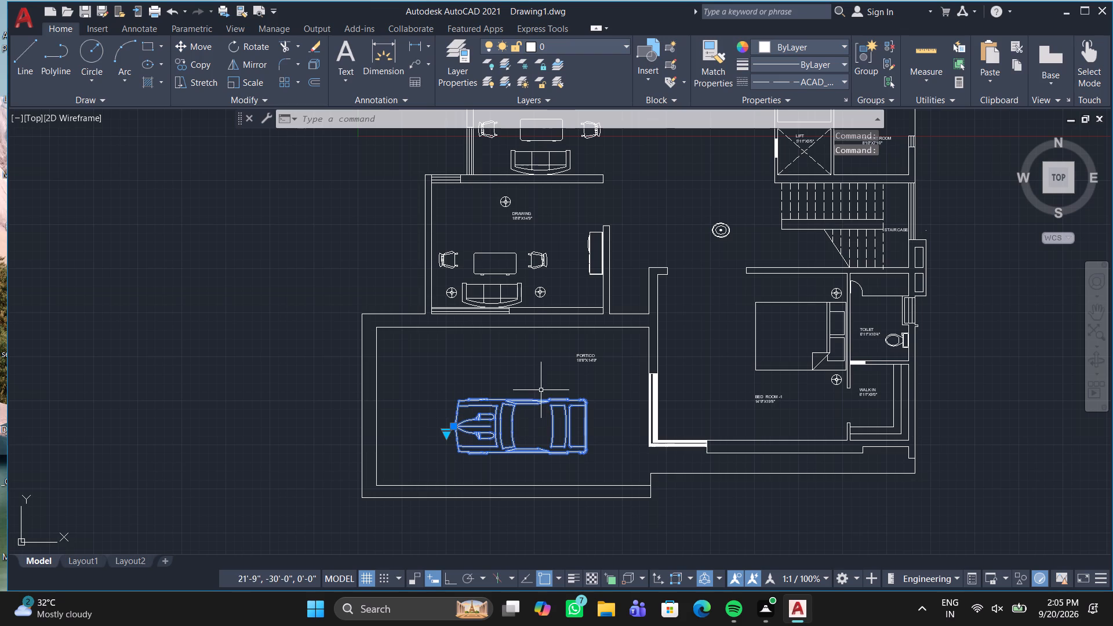
Rotate the car a quarter turn counterclockwise about the middle of its rear edge, so its front faces down the plan.
left_click(249, 43)
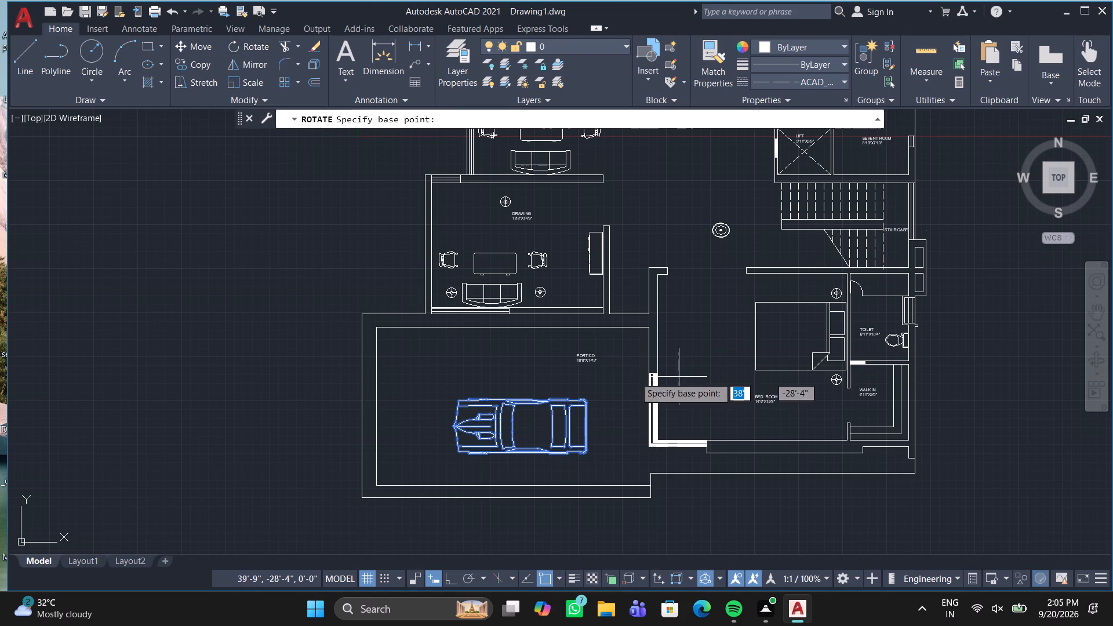
left_click(583, 424)
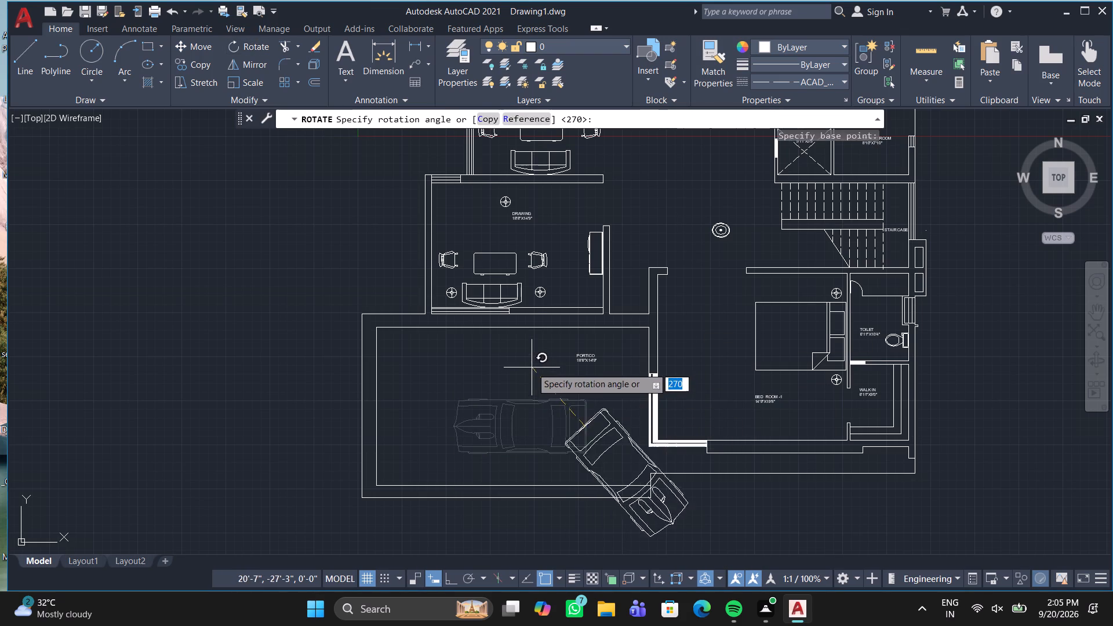
left_click(585, 414)
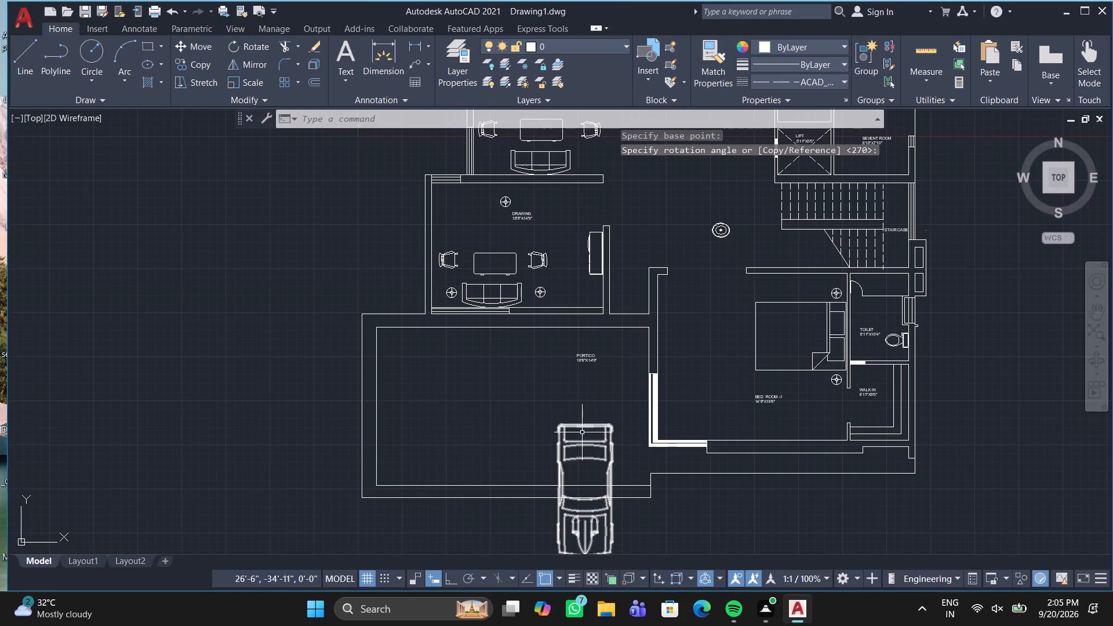
Move the rotated car by its front tip to the PORTICO's left side, parked just inside the left wall.
left_click(581, 428)
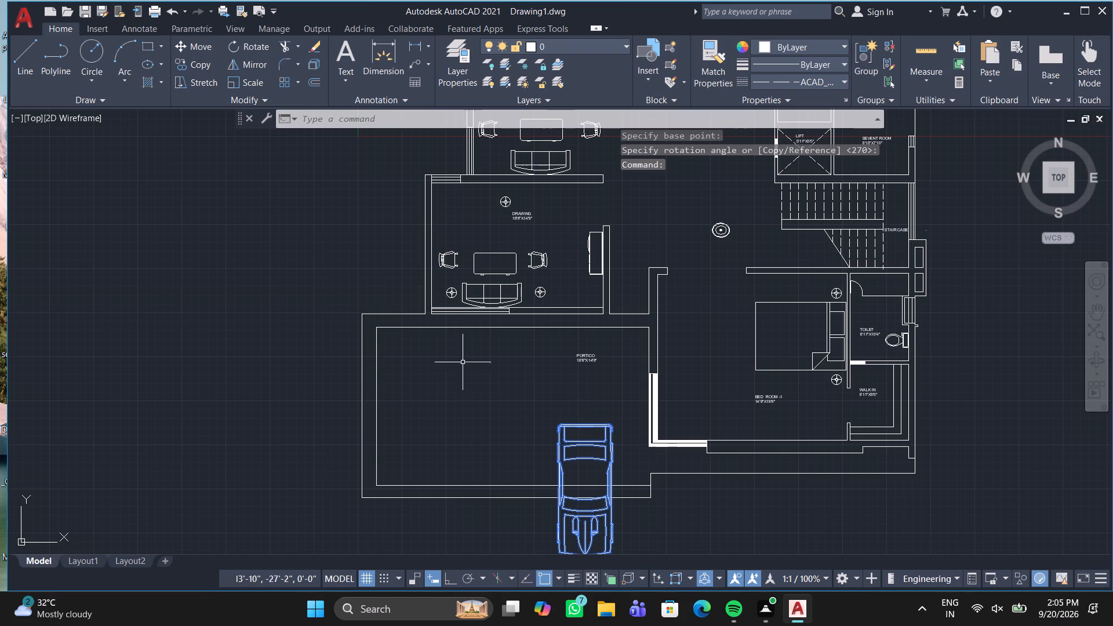
middle_click_drag(579, 403, 572, 303)
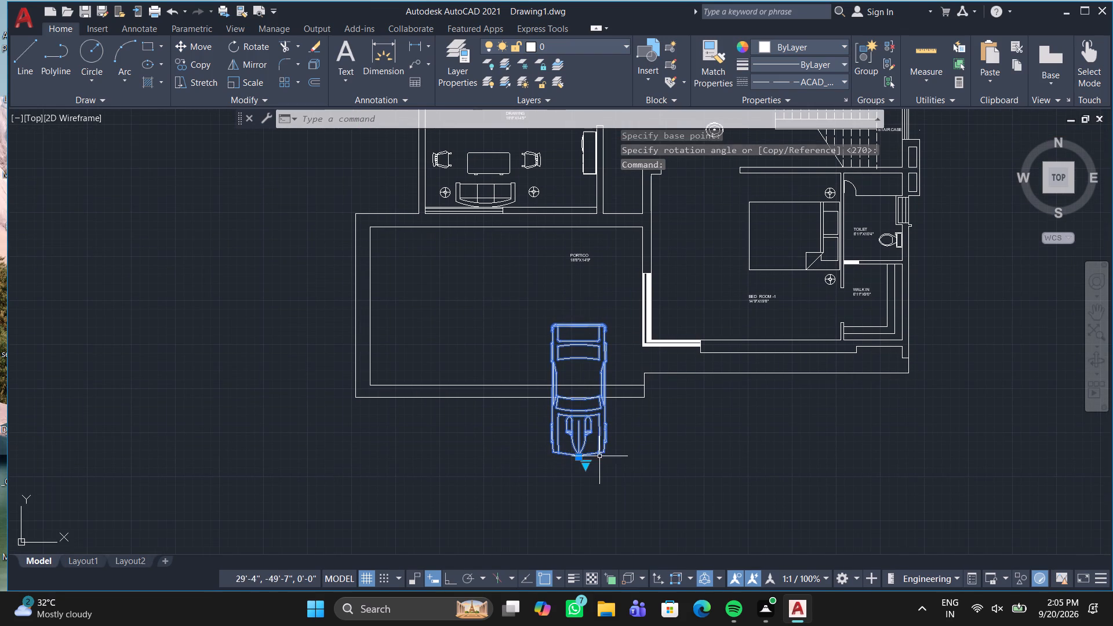
scroll(577, 465, "up", 3)
left_click(572, 434)
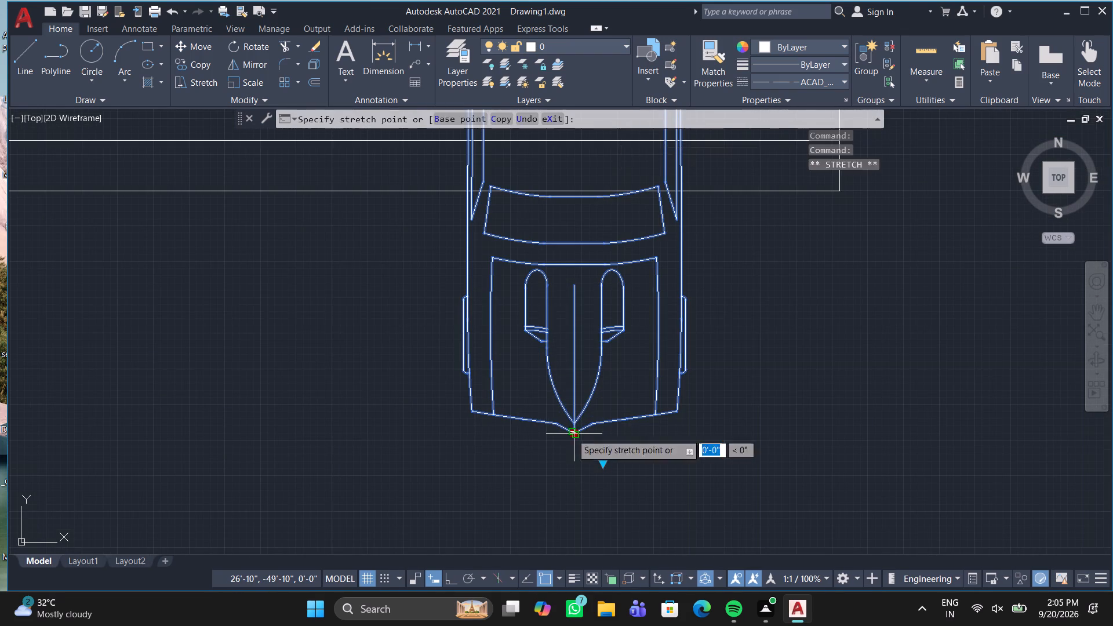
scroll(245, 310, "down", 1)
middle_click_drag(245, 310, 350, 524)
scroll(350, 524, "down", 2)
scroll(257, 463, "up", 1)
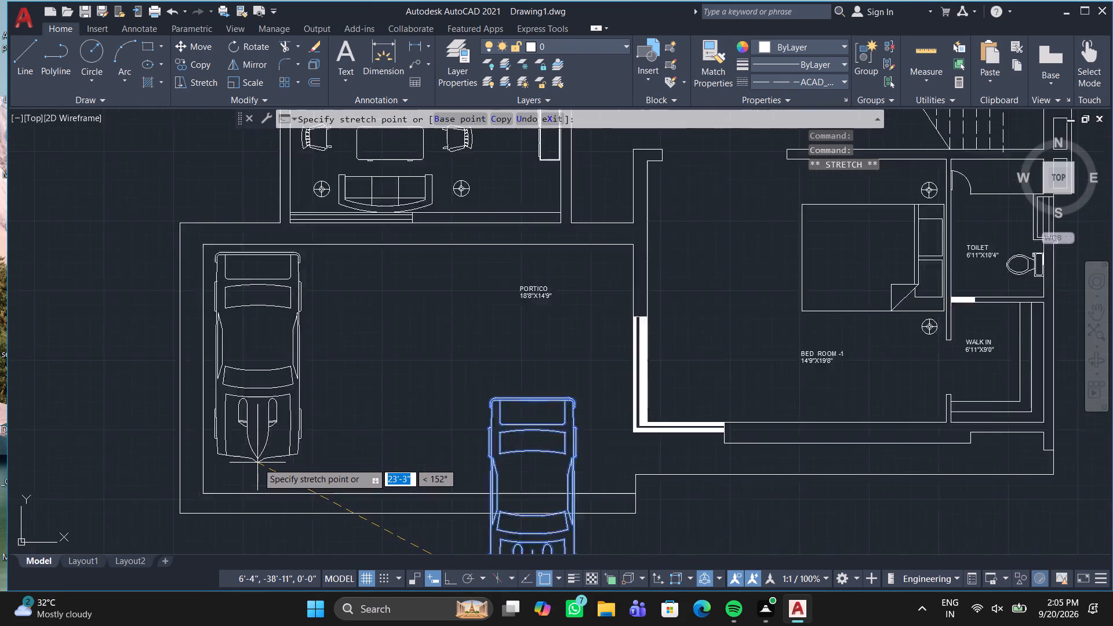
scroll(257, 463, "up", 1)
left_click(259, 465)
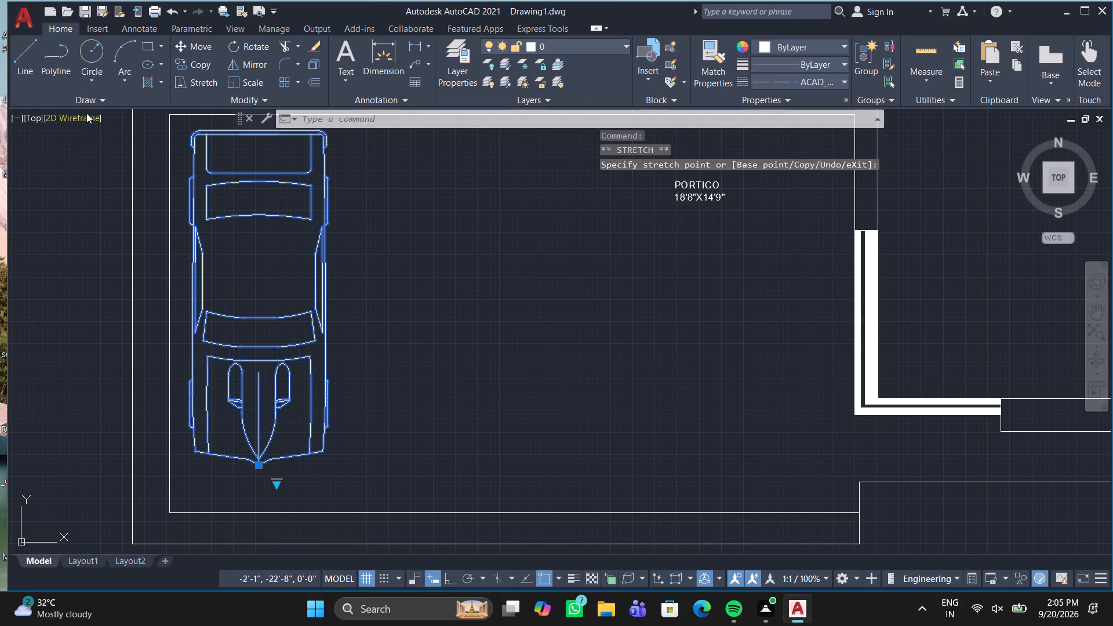
Copy the car by its front tip to two more parking spots in the PORTICO, about 8'-2" and 15'-4" to its right.
left_click(180, 65)
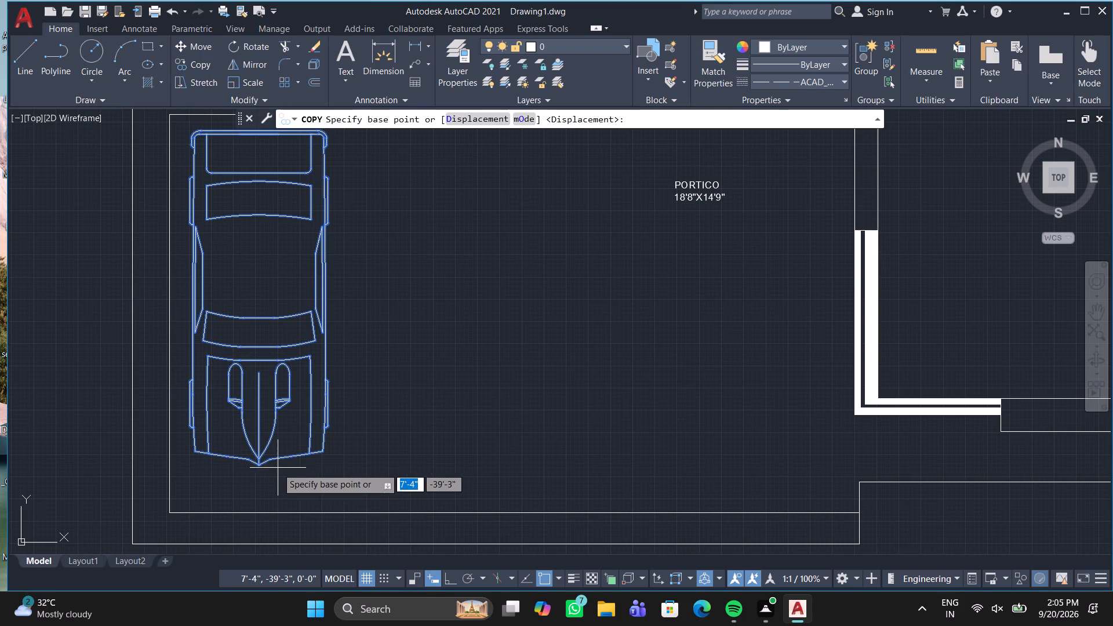
left_click(260, 465)
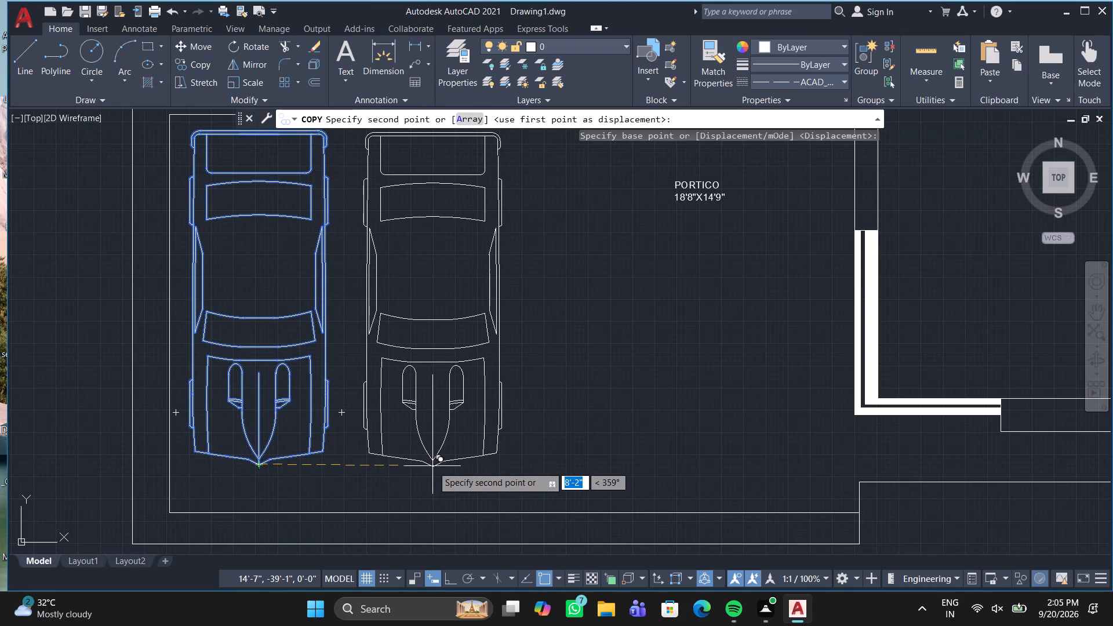
left_click(432, 466)
left_click(432, 466)
left_click(595, 456)
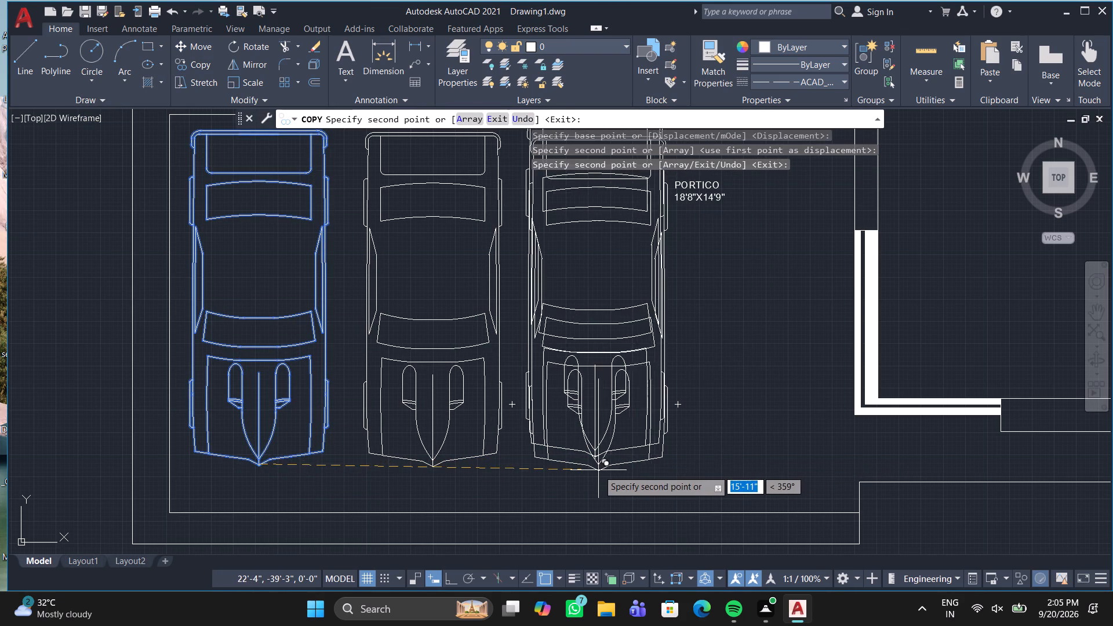
left_click(586, 468)
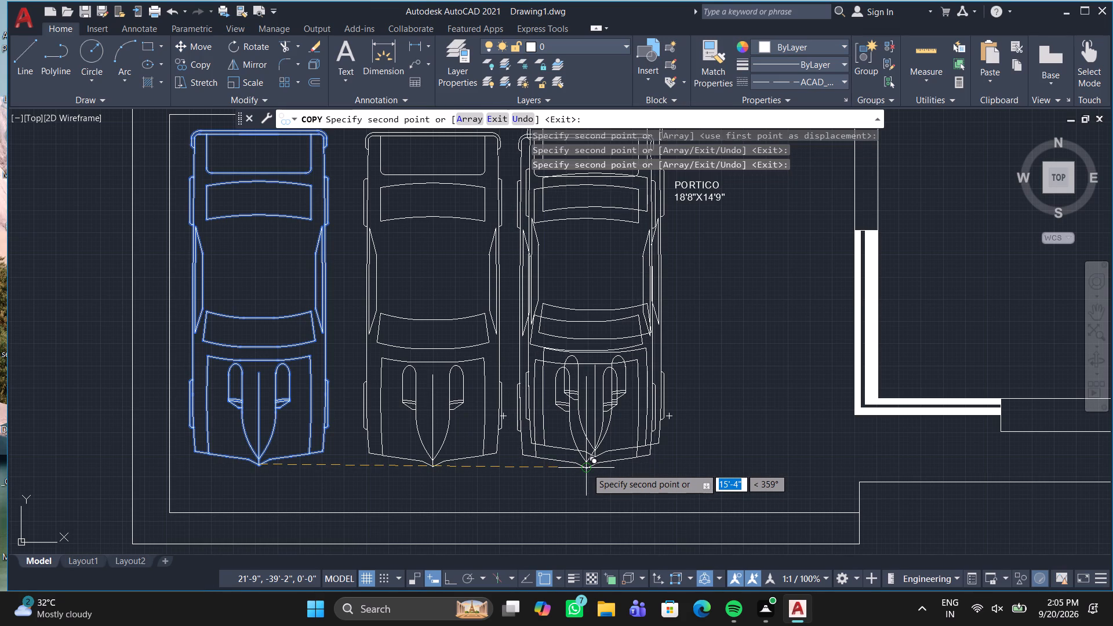
key("Escape")
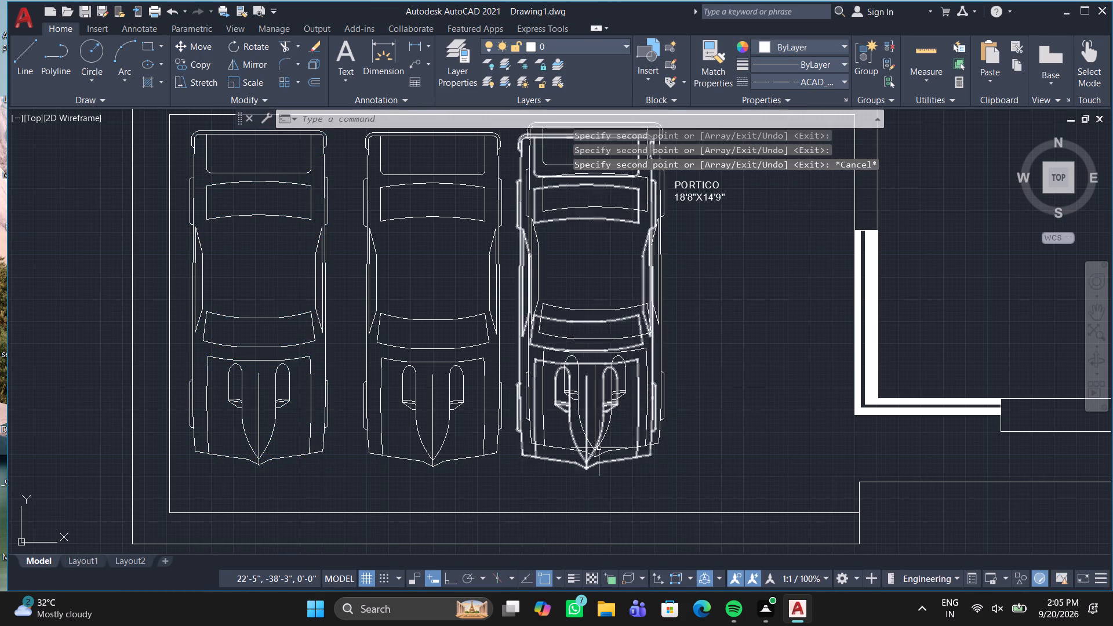
Delete the surplus, slightly higher car copy overlapping the third parked car in the PORTICO.
left_click(602, 453)
key("Delete")
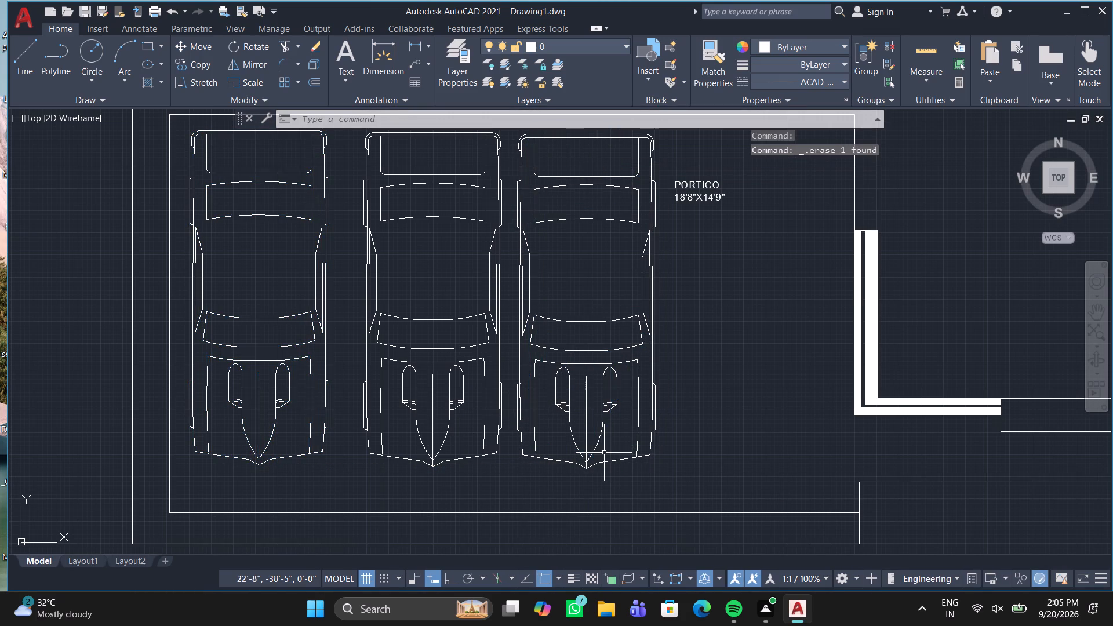
Copy the BED ROOM-1 toilet fixture by its upper rear corner to the POR's right wall and into the SER TOILET, about 3'-2" further right.
scroll(604, 453, "down", 1)
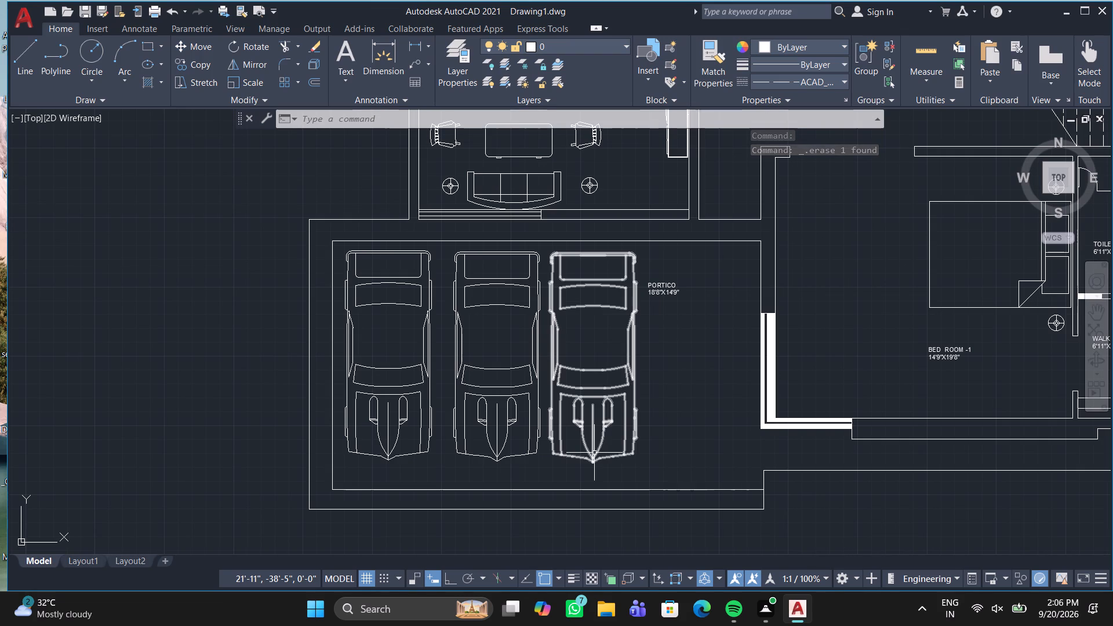
scroll(594, 452, "down", 1)
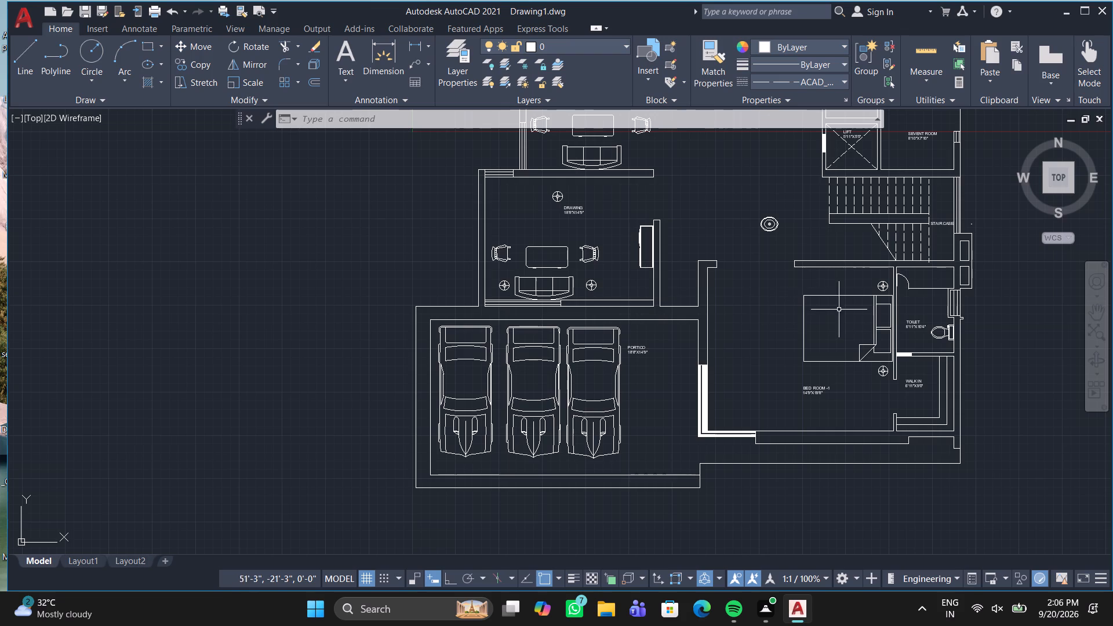
scroll(974, 318, "up", 2)
left_click(905, 356)
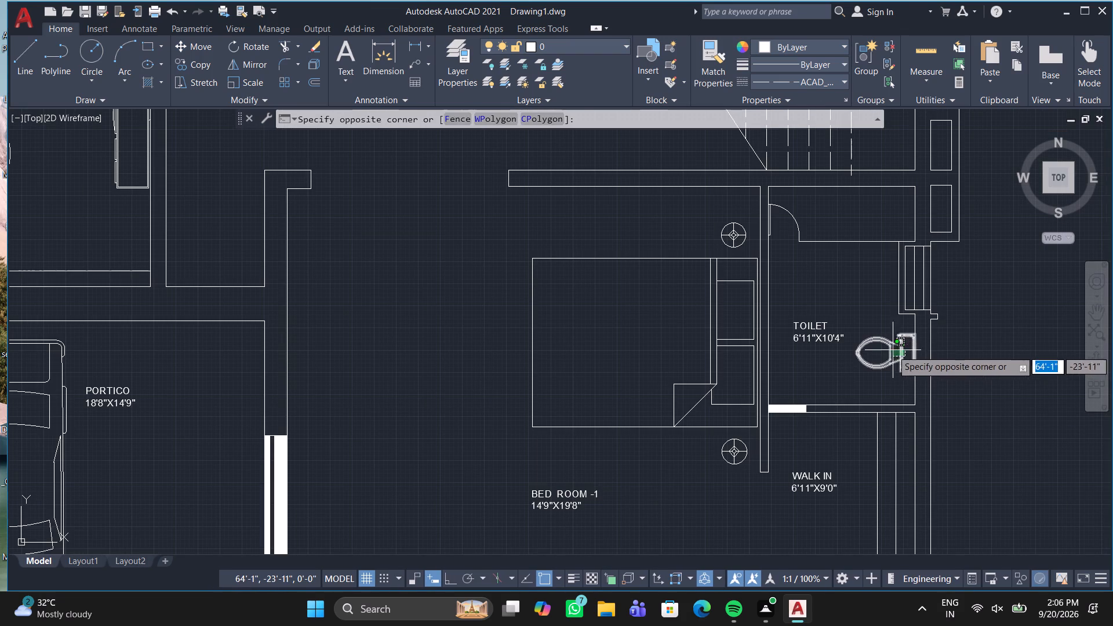
left_click(890, 350)
left_click(181, 60)
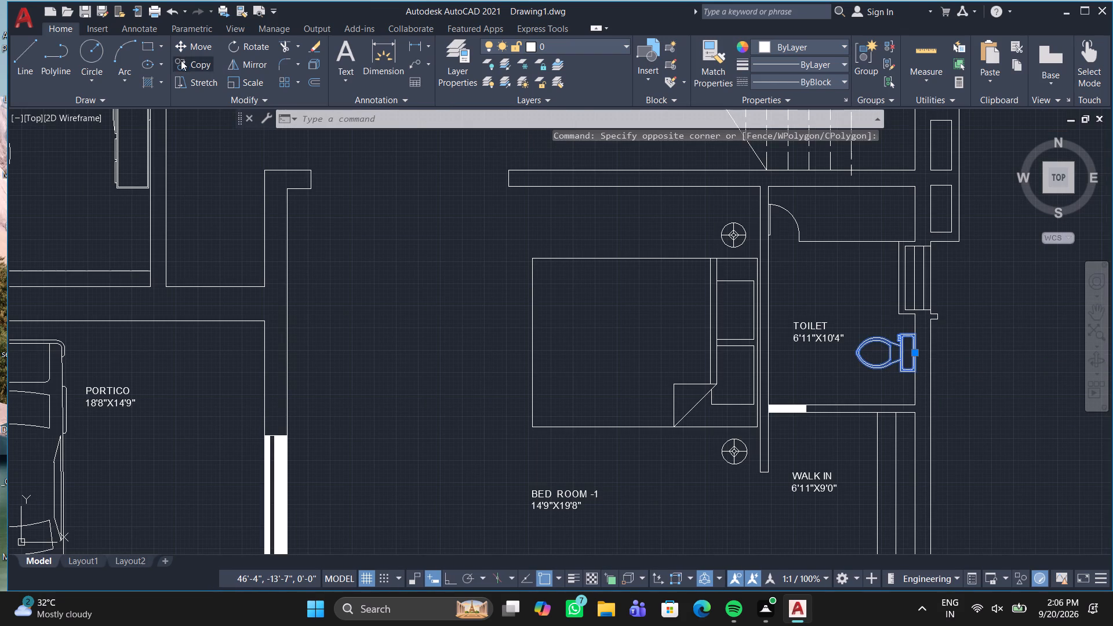
scroll(902, 350, "up", 4)
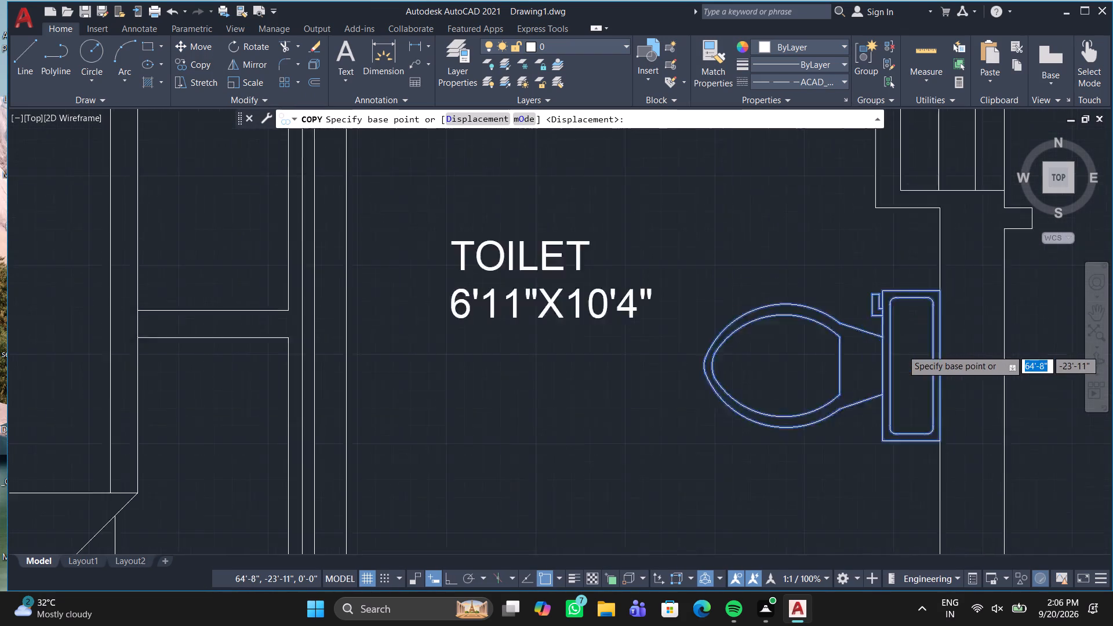
left_click(956, 257)
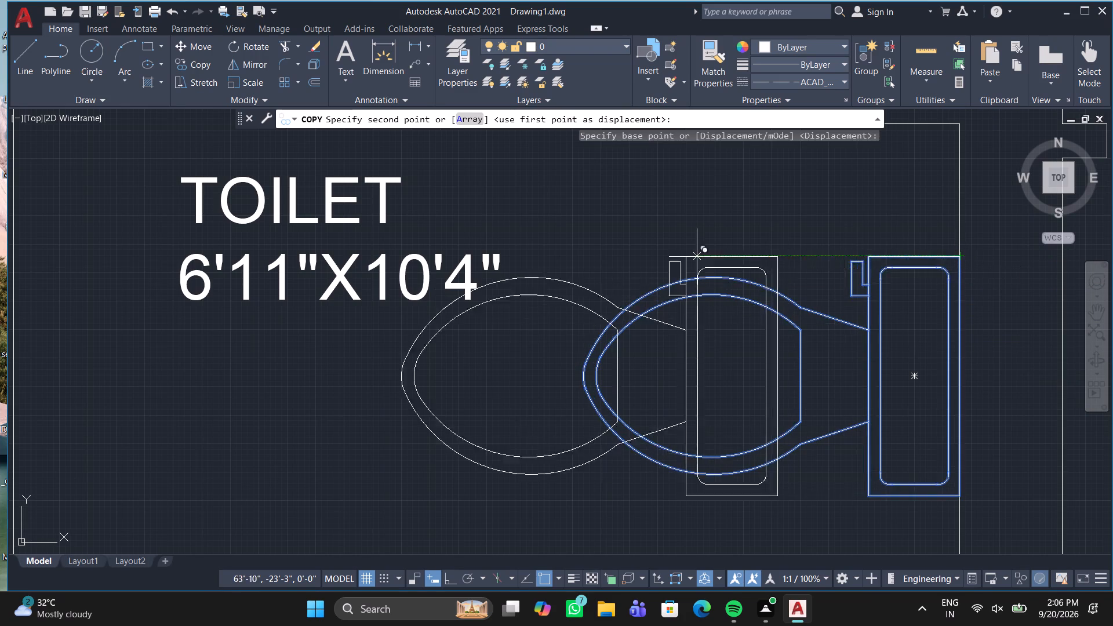
scroll(565, 257, "down", 1)
middle_click_drag(565, 257, 592, 355)
scroll(592, 355, "down", 2)
scroll(426, 219, "down", 1)
middle_click_drag(426, 219, 414, 431)
scroll(414, 431, "down", 1)
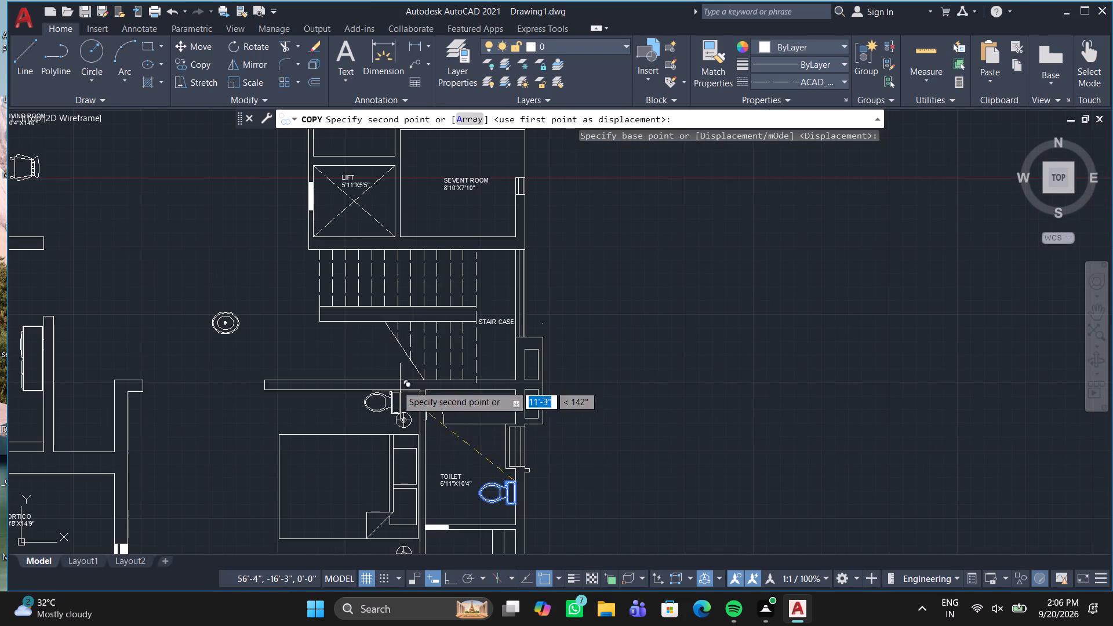
middle_click_drag(310, 183, 286, 421)
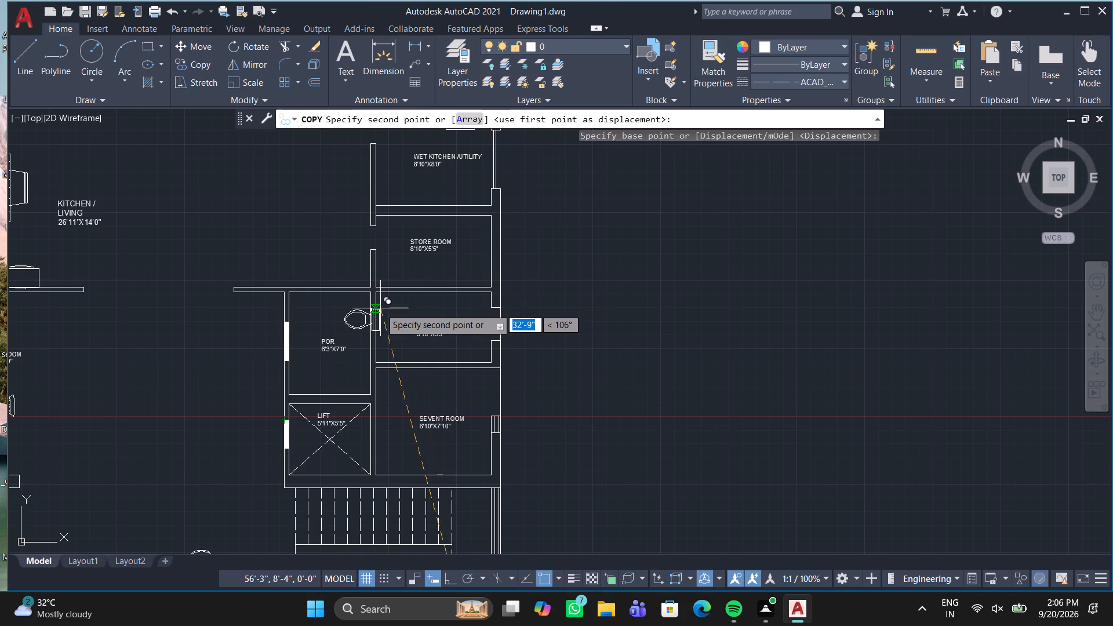
scroll(378, 305, "up", 2)
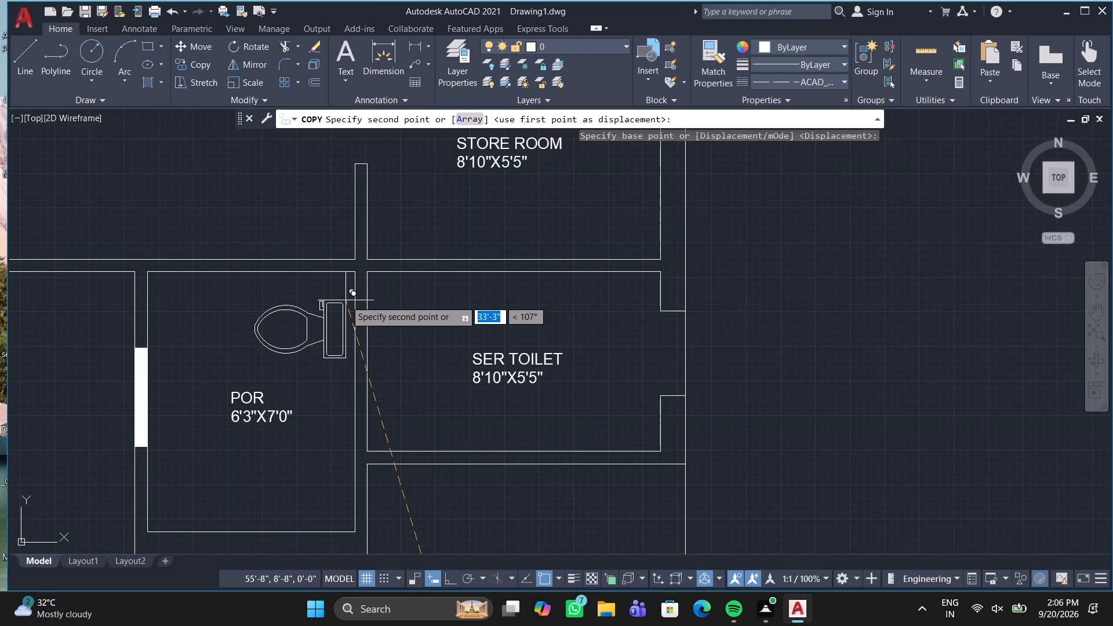
left_click(353, 304)
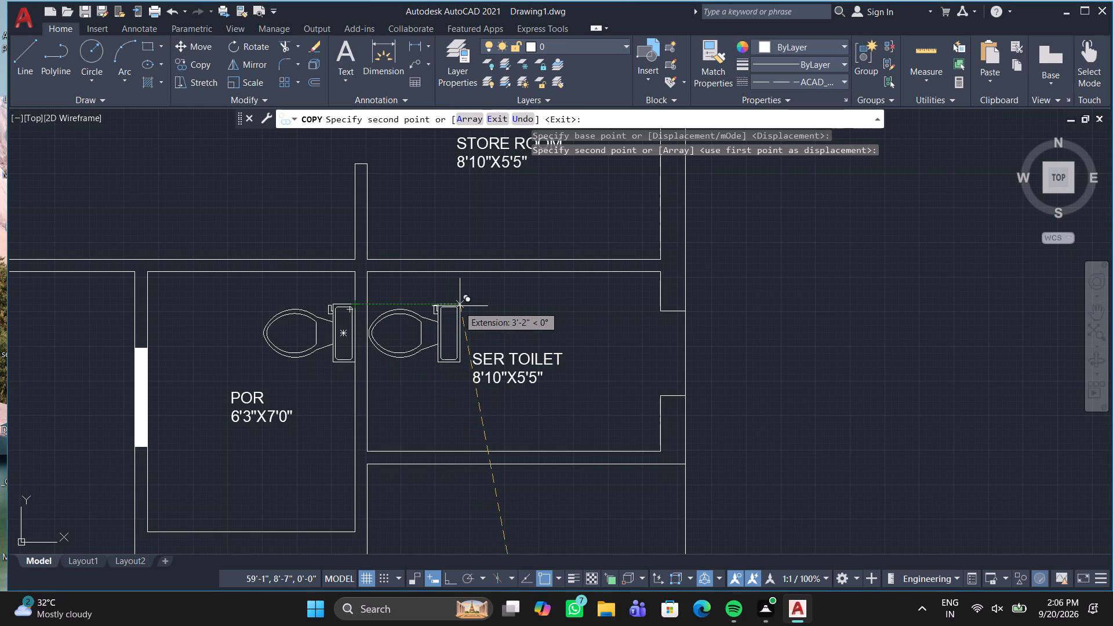
left_click(462, 306)
key("Escape")
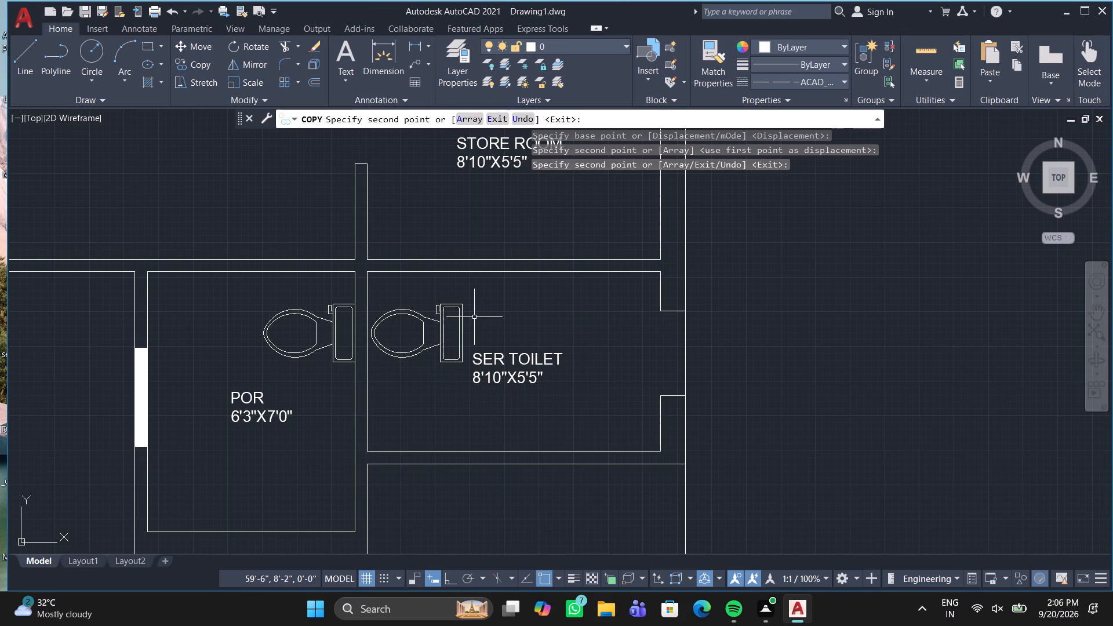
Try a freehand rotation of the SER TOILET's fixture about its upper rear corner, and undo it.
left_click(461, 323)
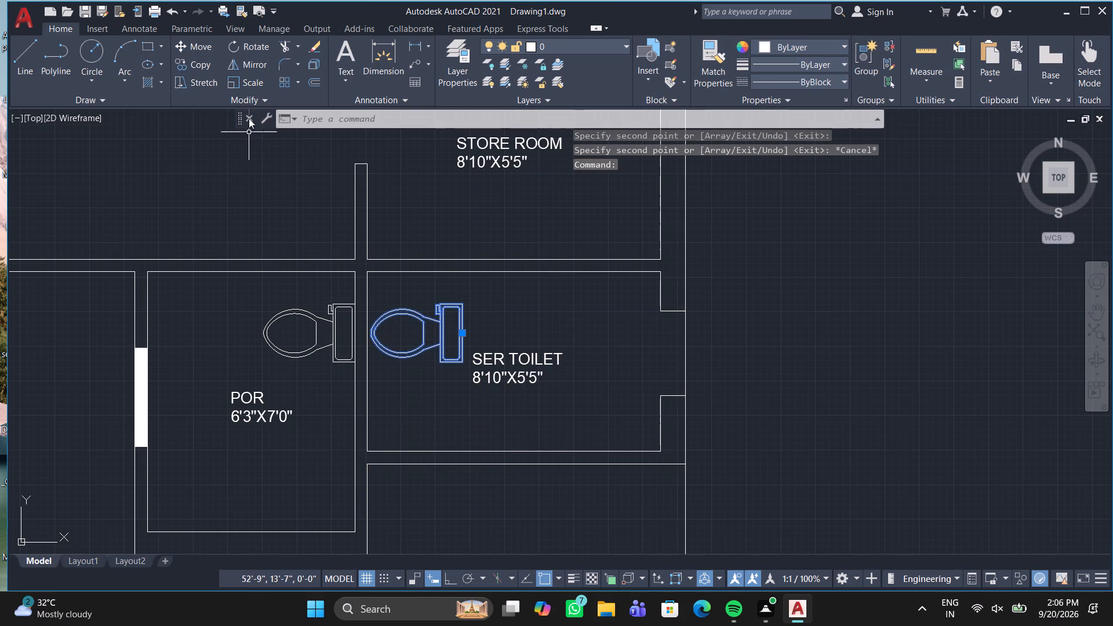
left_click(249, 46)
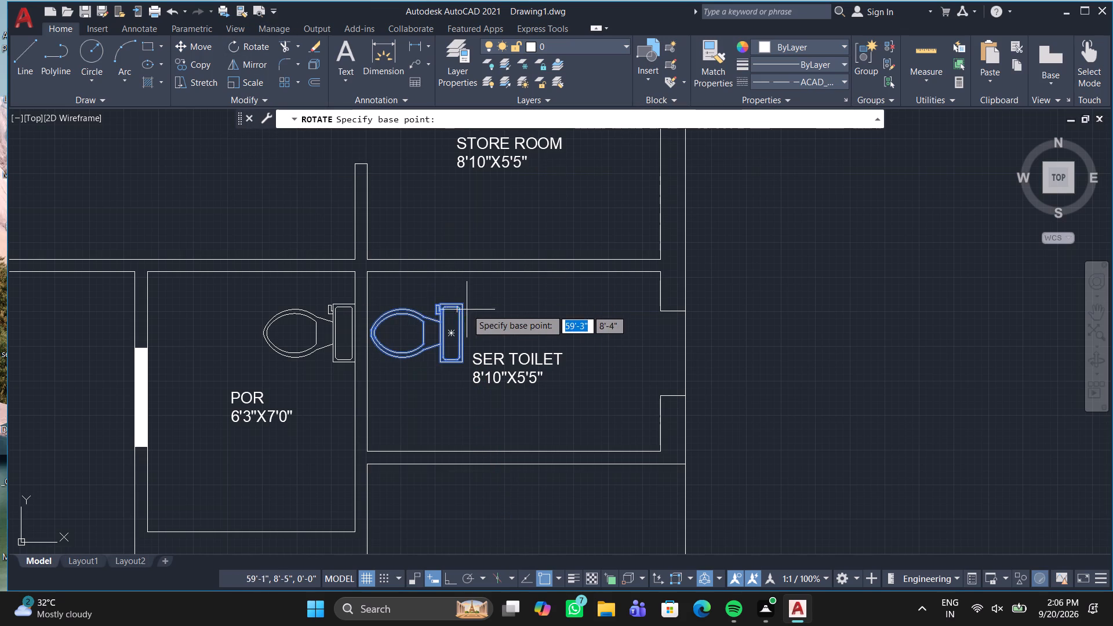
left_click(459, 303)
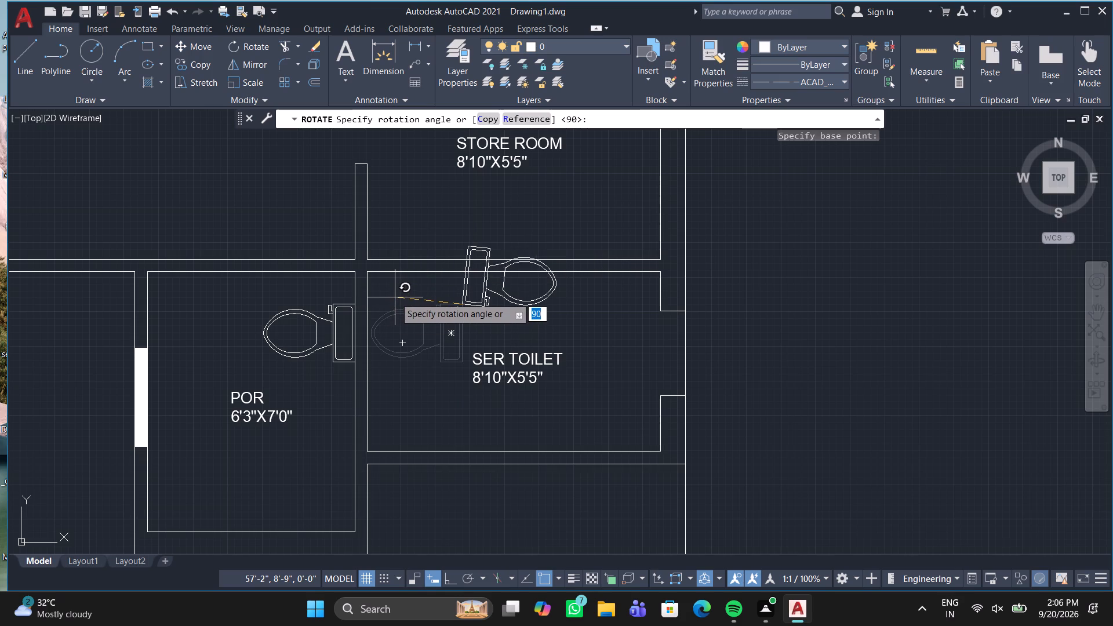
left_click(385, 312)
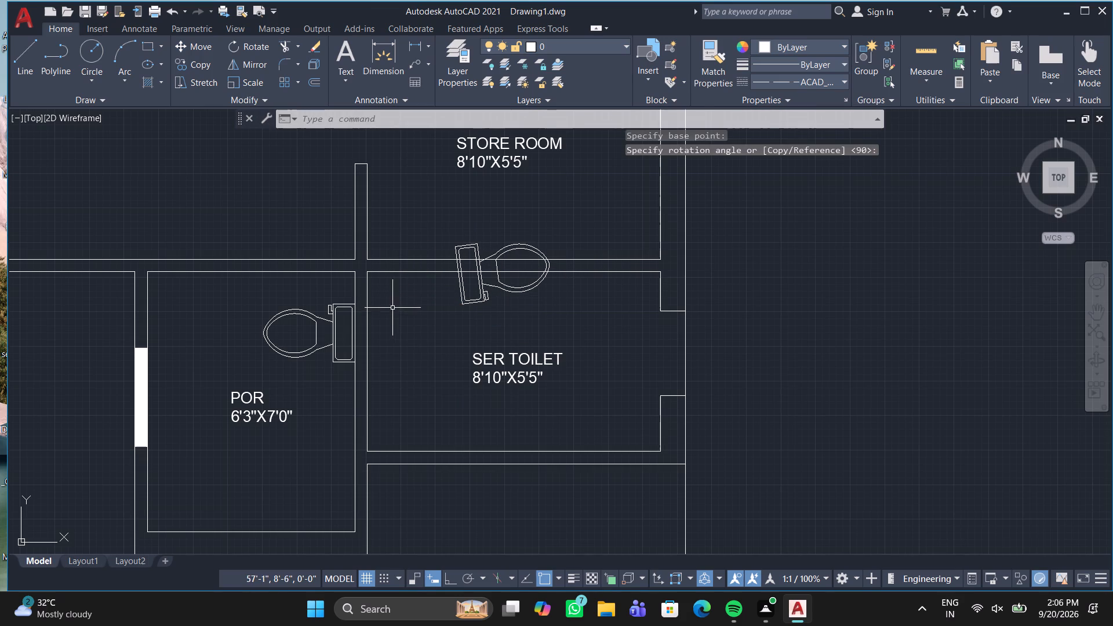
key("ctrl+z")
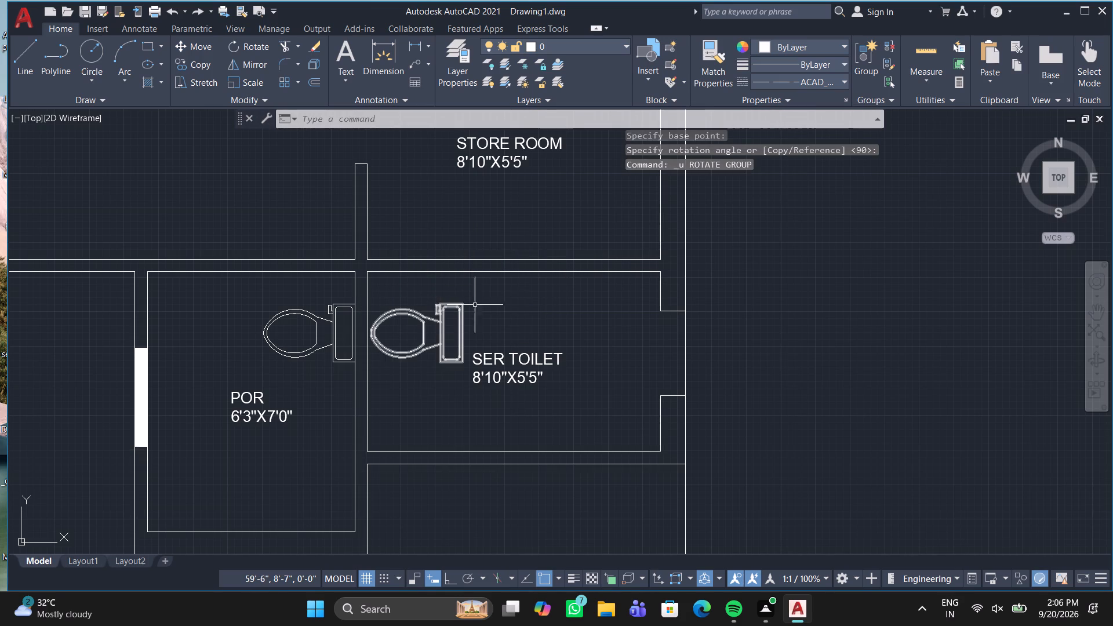
With Ortho on, rotate the SER TOILET's fixture 180° about its upper rear corner so its bowl faces right.
key("F8")
left_click(461, 308)
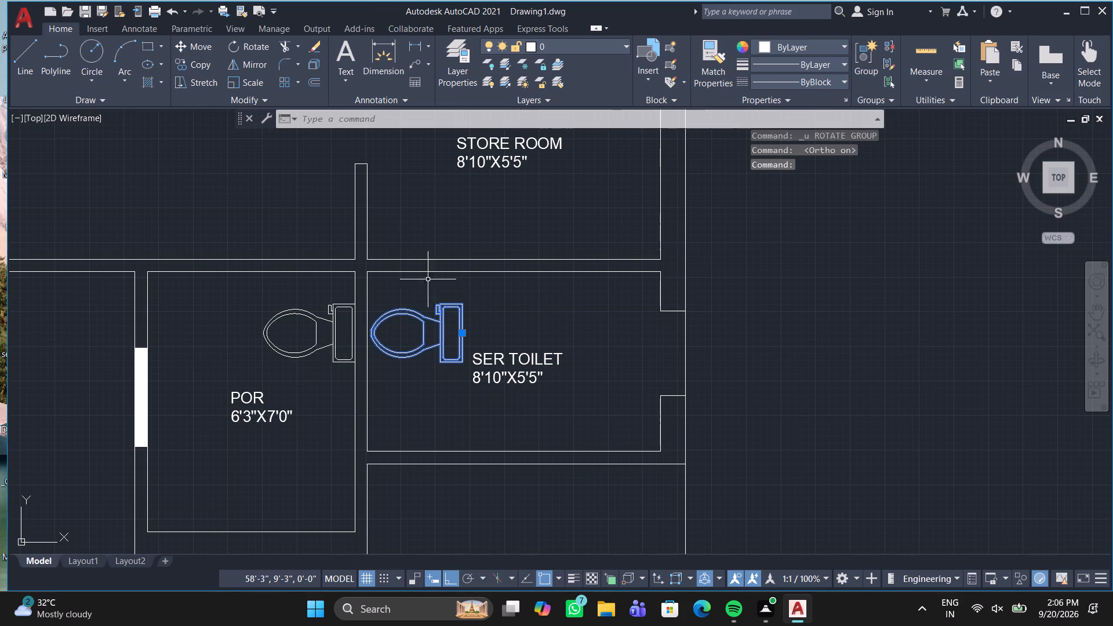
left_click(250, 39)
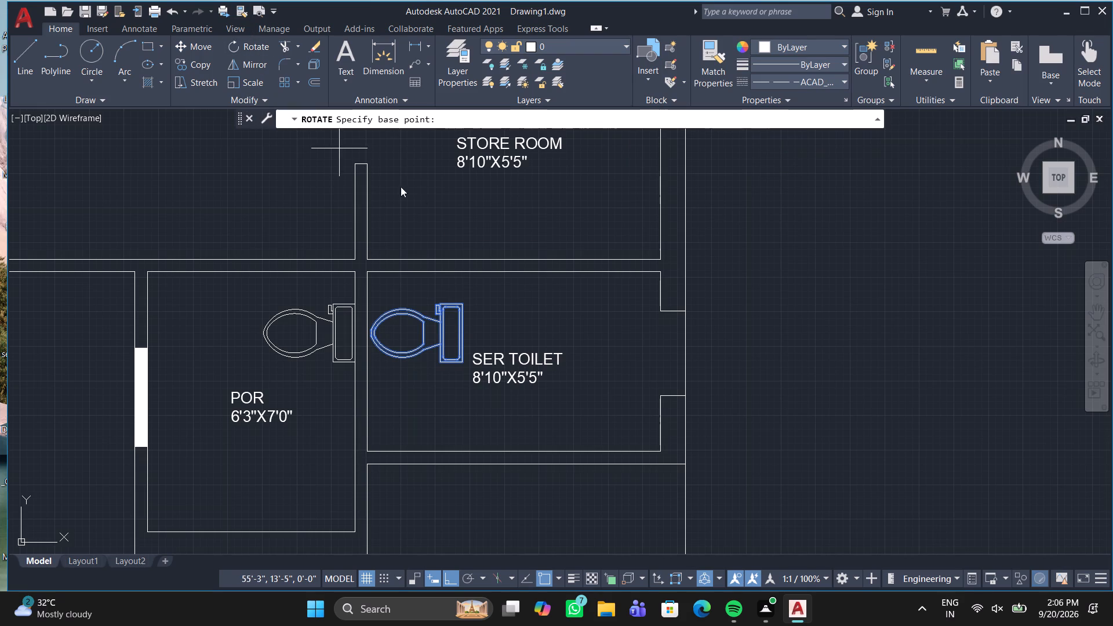
left_click(462, 303)
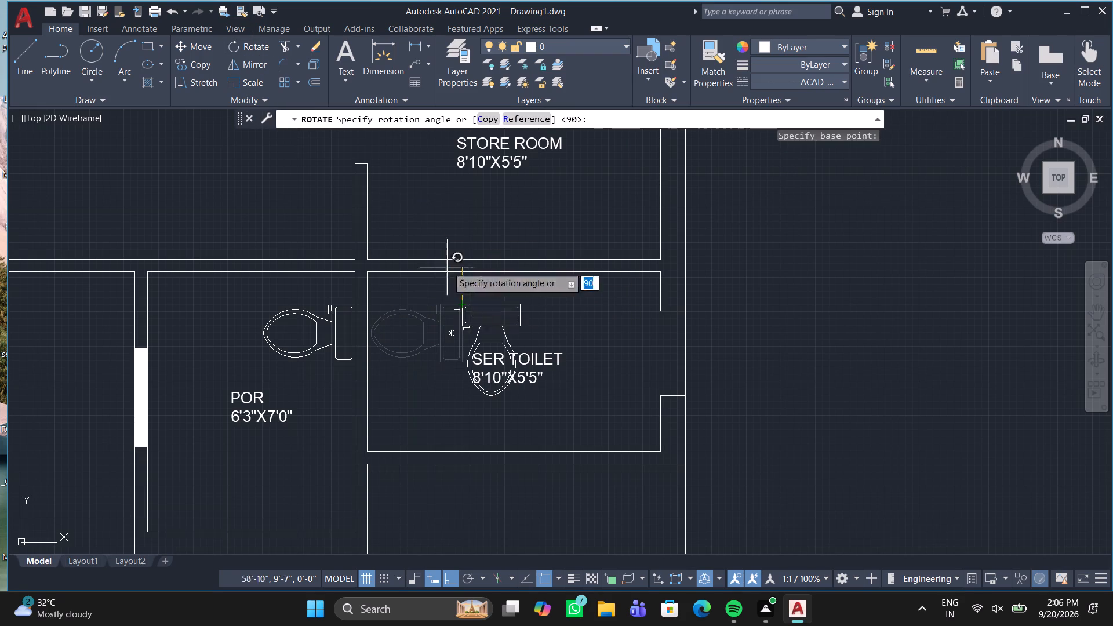
left_click(414, 298)
With Ortho off, move the rotated toilet fixture by its rear midpoint grip against the SER TOILET's left wall, back-to-back with the POR's fixture.
left_click(461, 290)
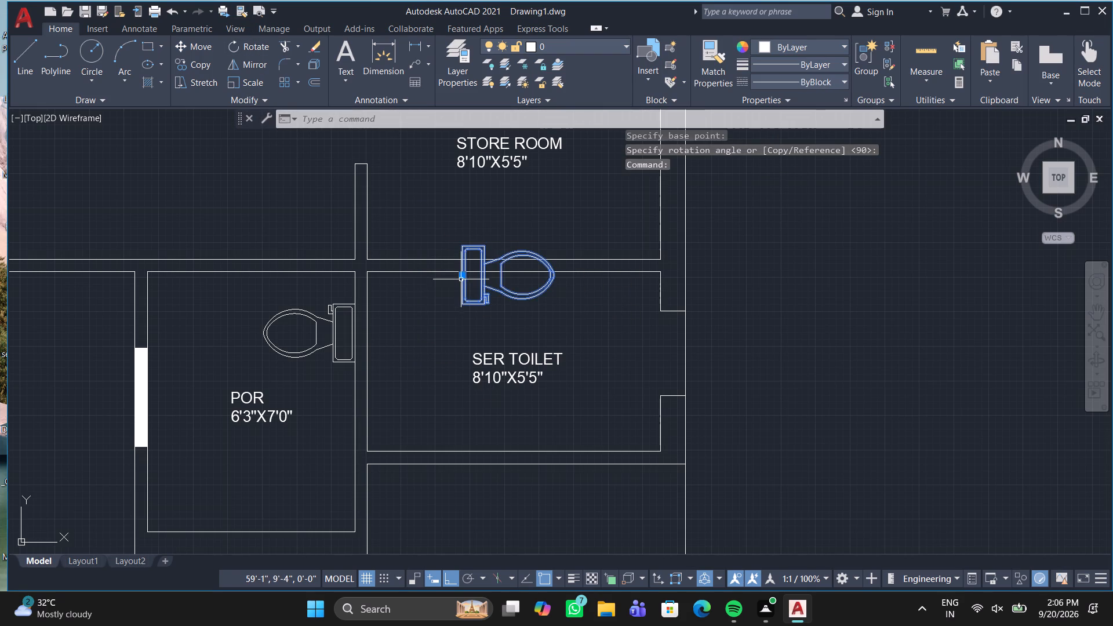
left_click(461, 276)
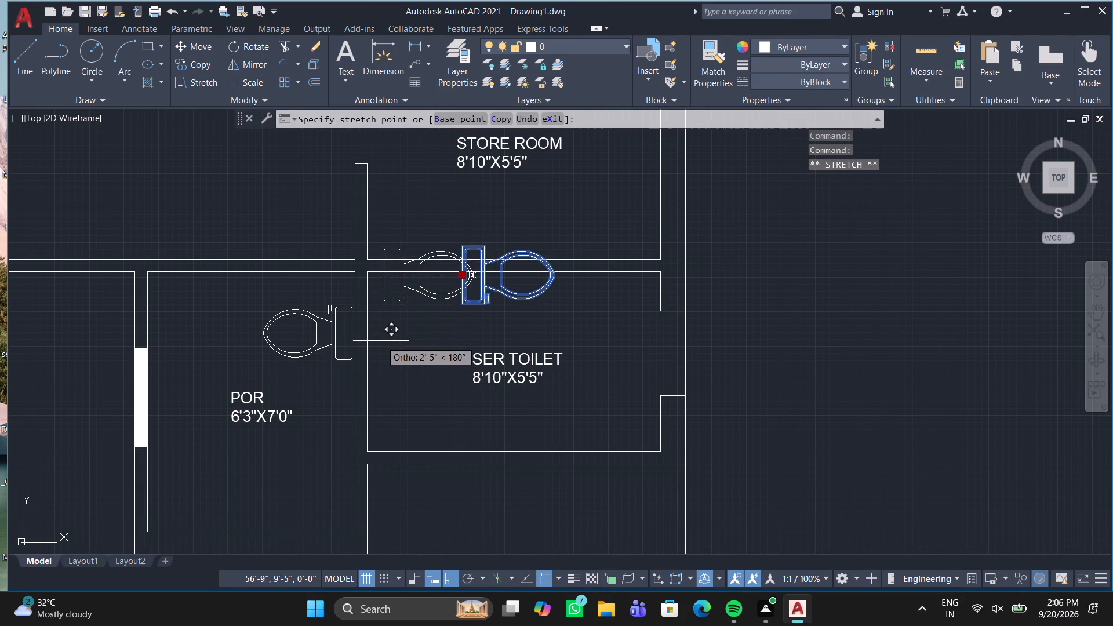
key("F8")
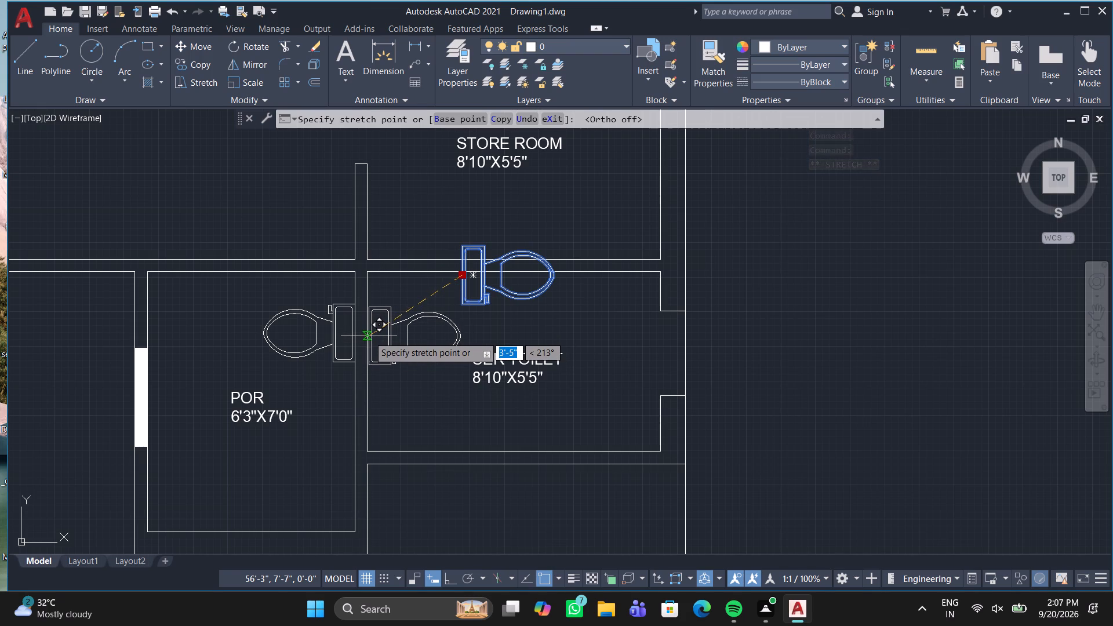
left_click(369, 336)
key("Escape")
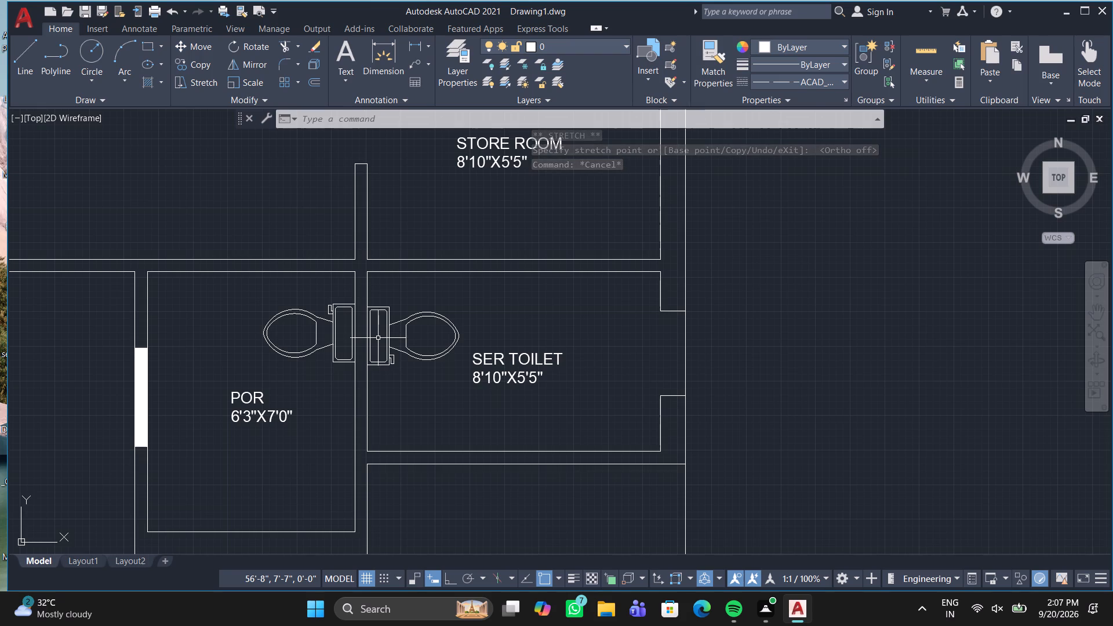
Delete the stray LIVING ROOM 20'4"X14'0" label above the floor plan's top wall.
scroll(350, 344, "down", 2)
middle_click_drag(351, 319, 665, 363)
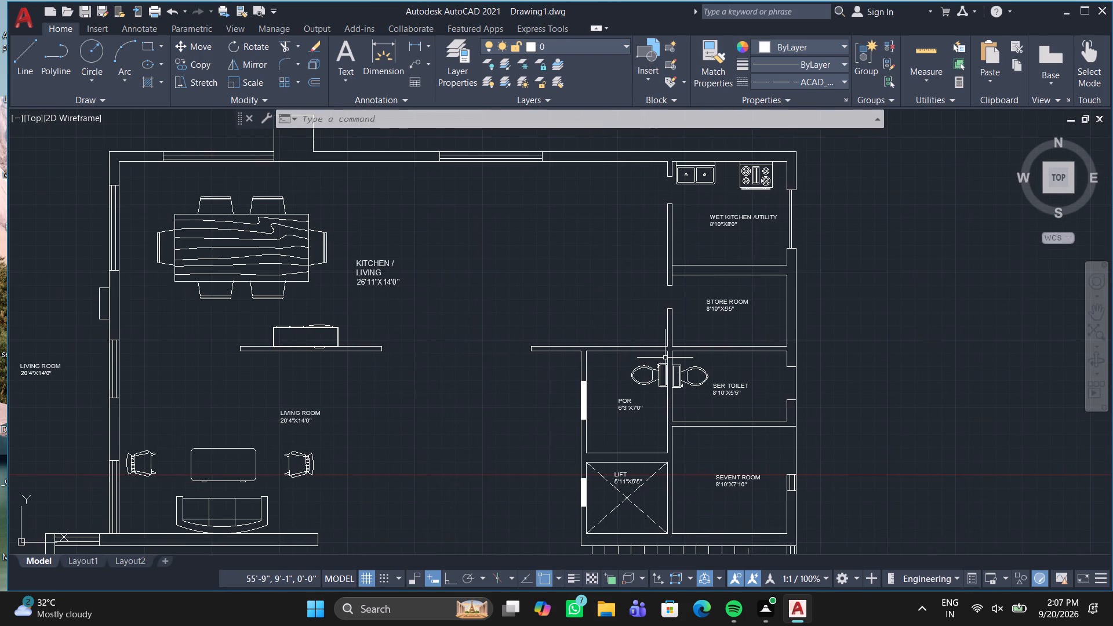
scroll(665, 354, "down", 1)
middle_click_drag(649, 355, 536, 312)
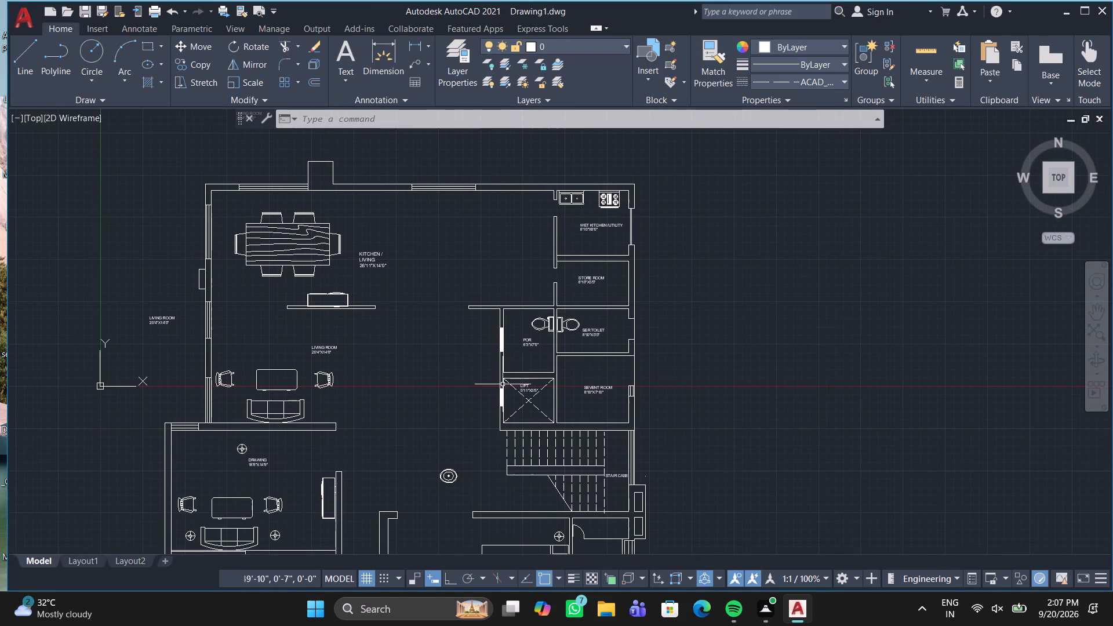
scroll(492, 391, "down", 1)
middle_click_drag(490, 390, 504, 354)
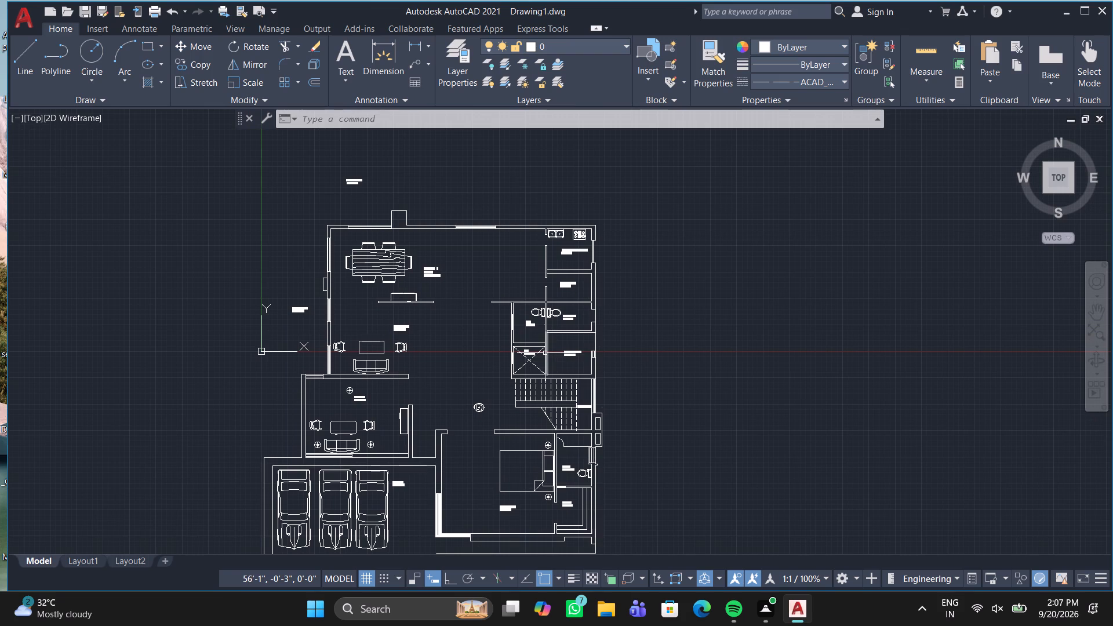
scroll(344, 179, "up", 2)
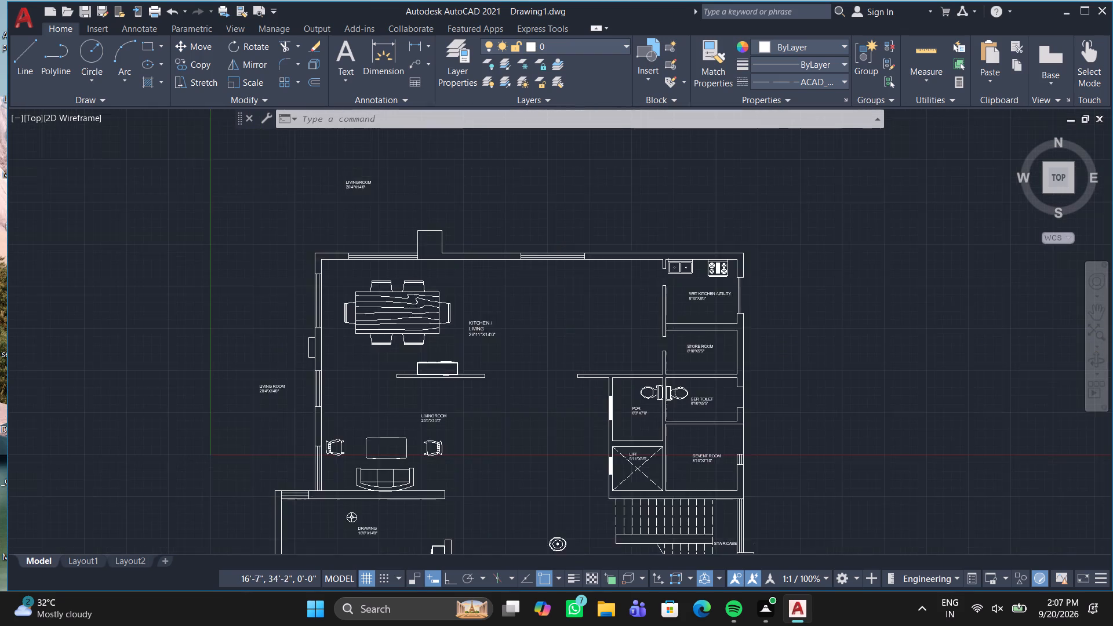
scroll(344, 179, "up", 1)
left_click(363, 190)
key("Delete")
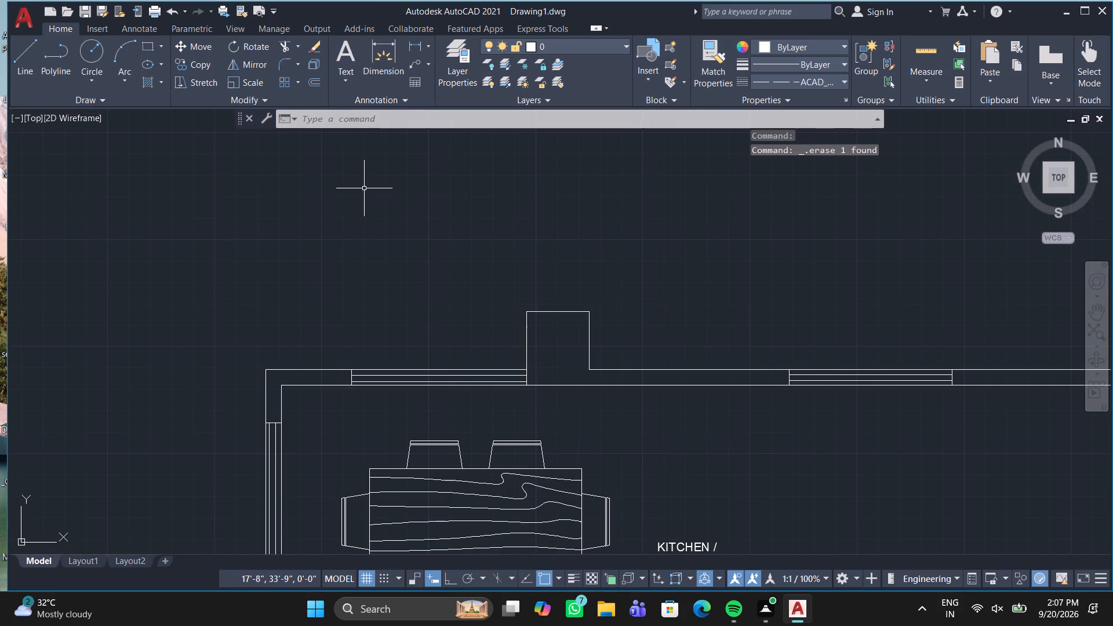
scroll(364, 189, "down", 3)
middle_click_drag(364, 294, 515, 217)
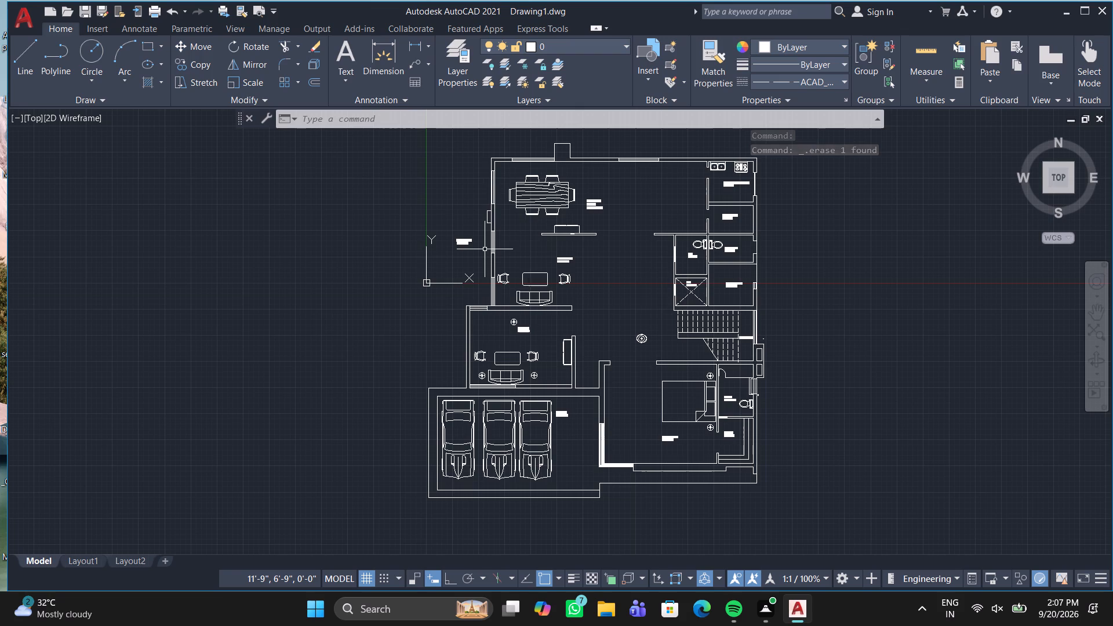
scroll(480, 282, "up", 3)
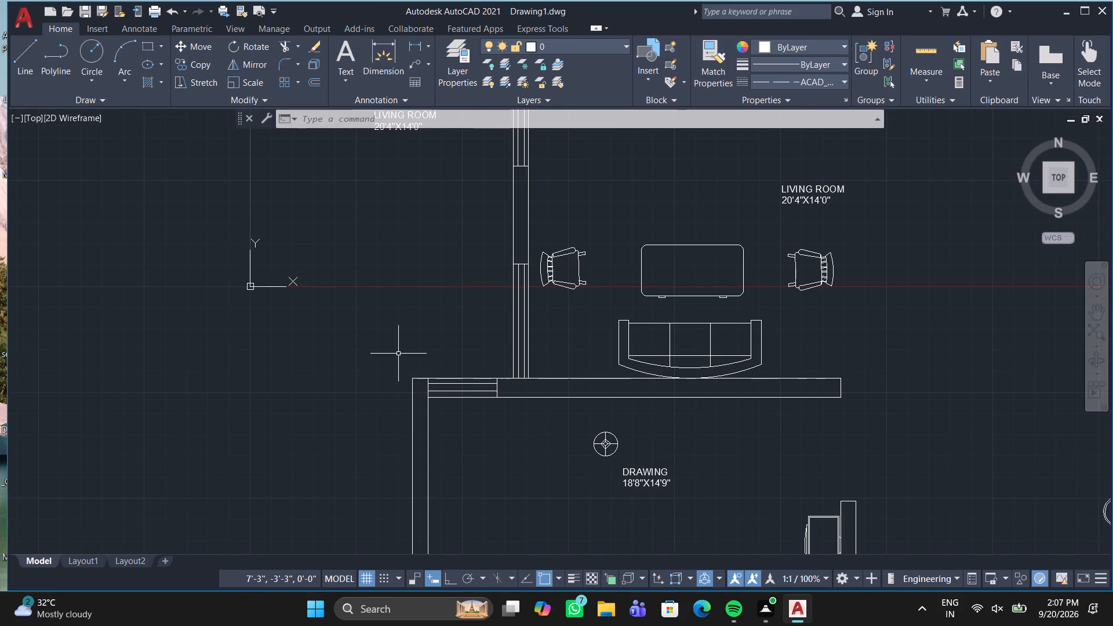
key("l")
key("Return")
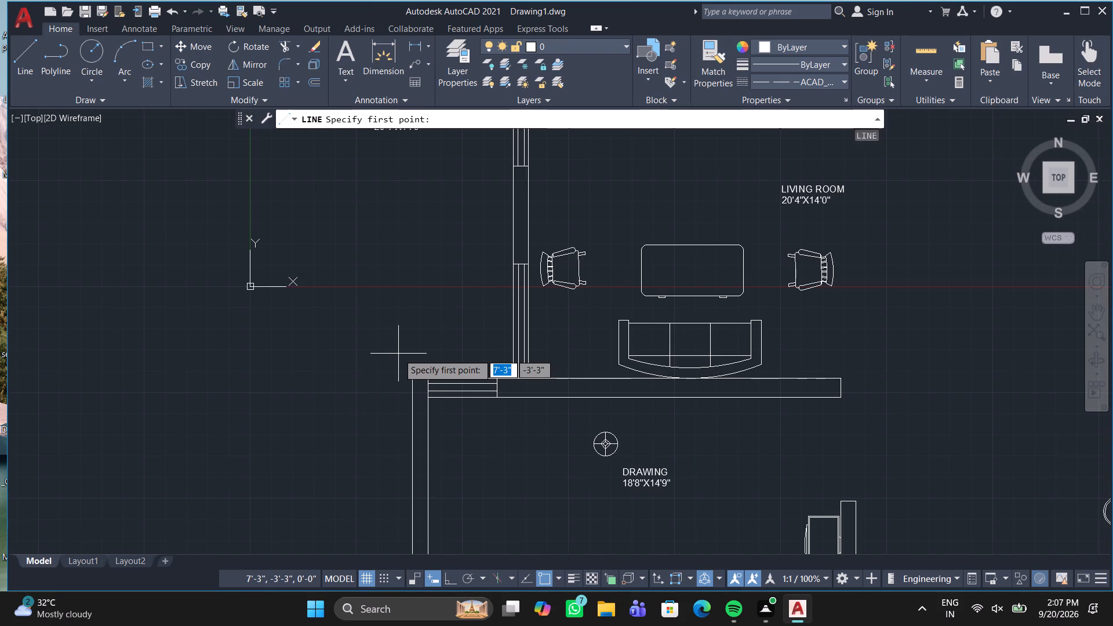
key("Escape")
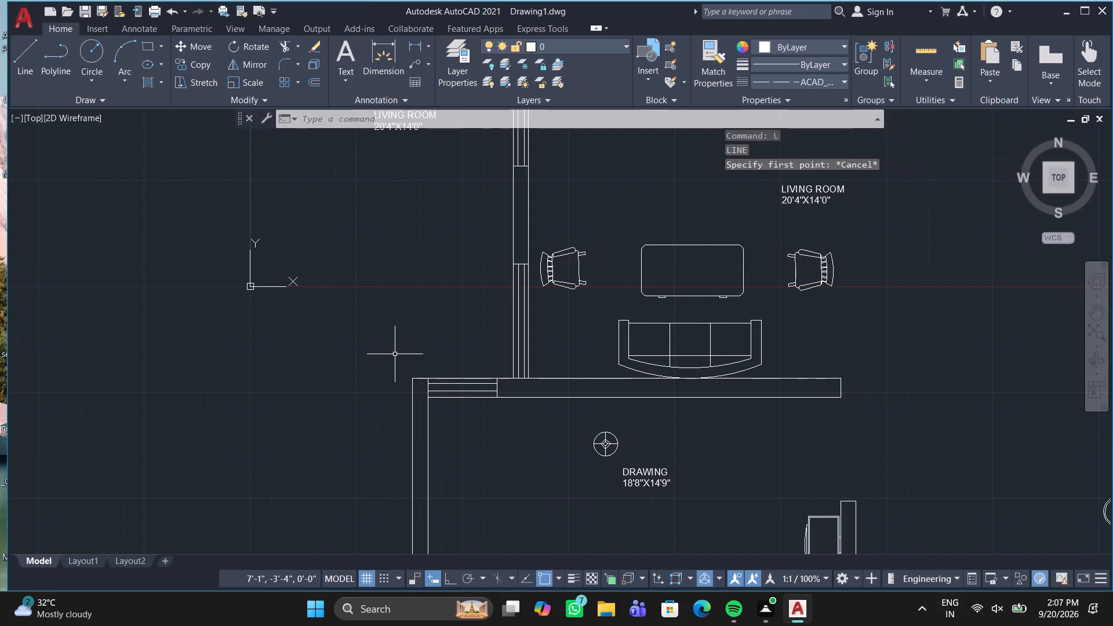
Set the current linetype to ByBlock.
left_click(843, 78)
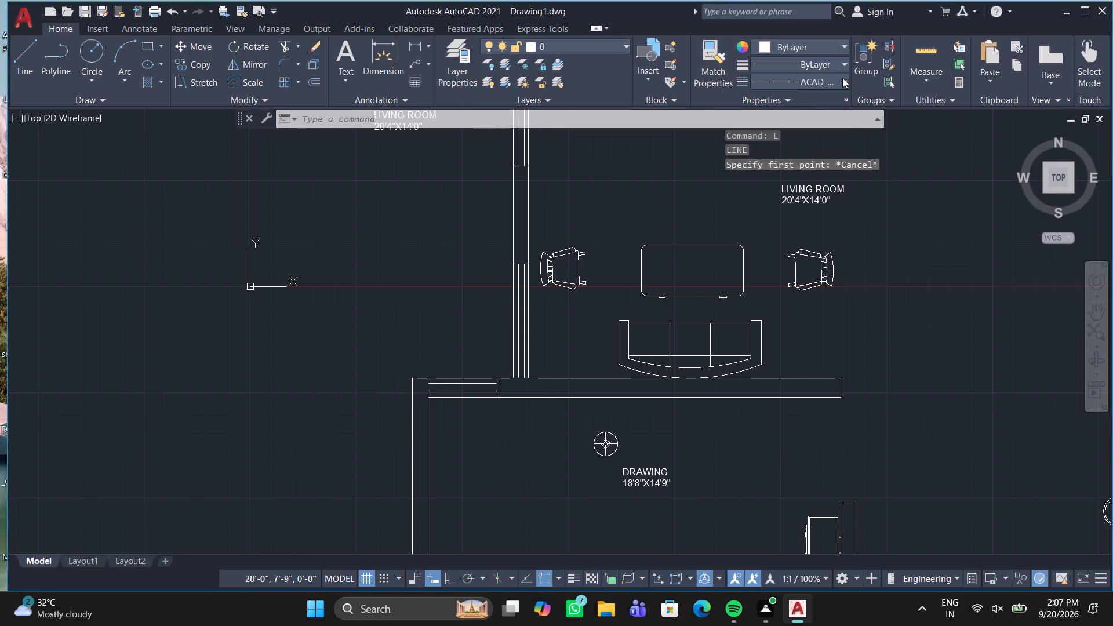
left_click(806, 111)
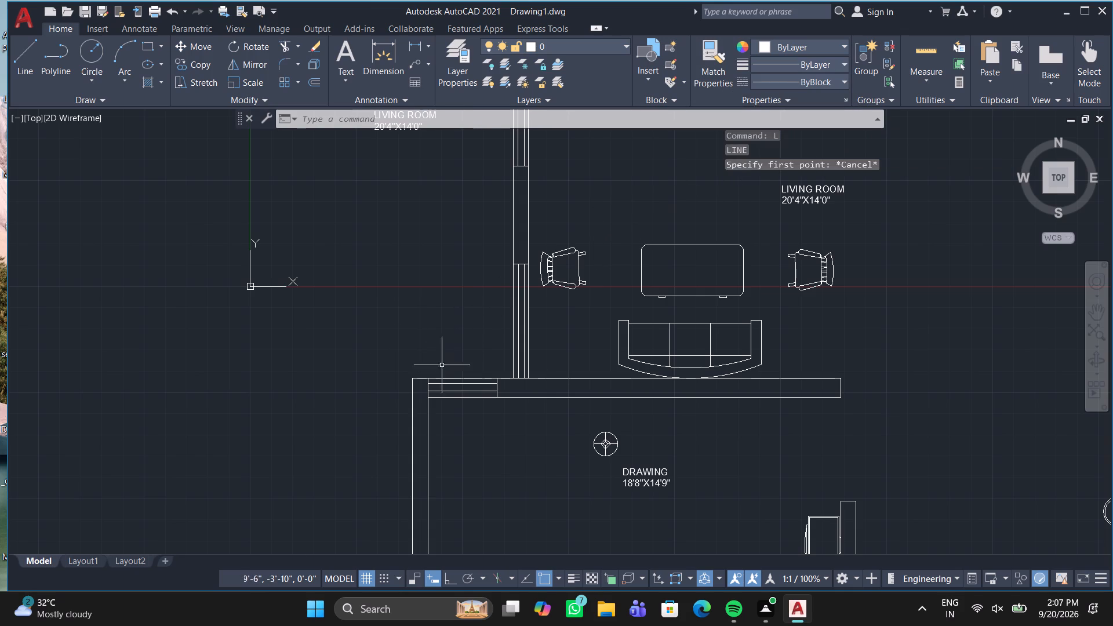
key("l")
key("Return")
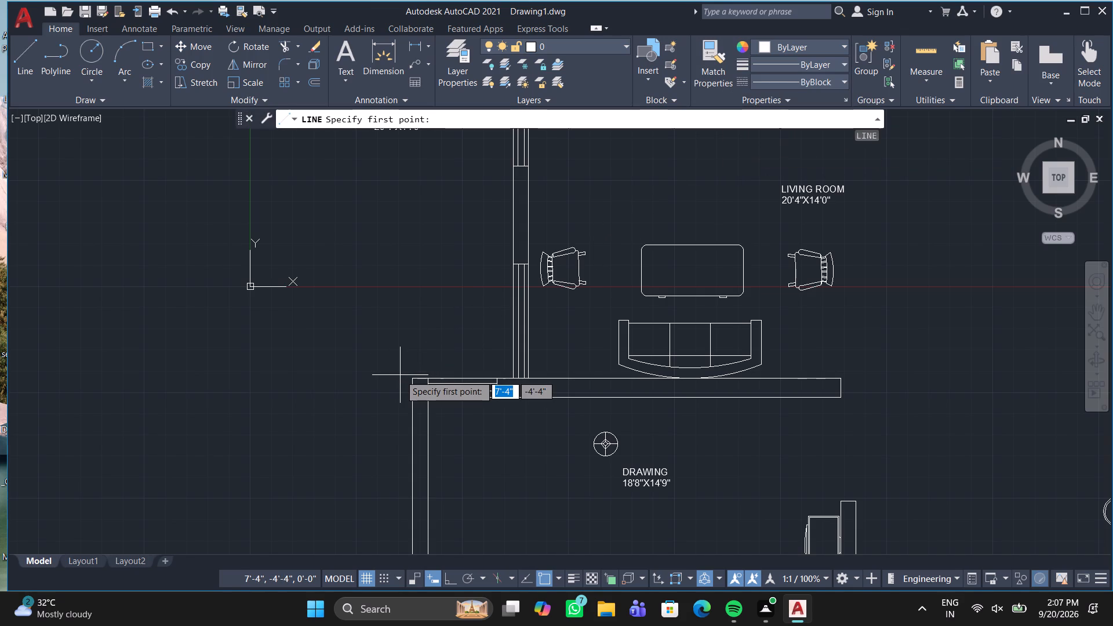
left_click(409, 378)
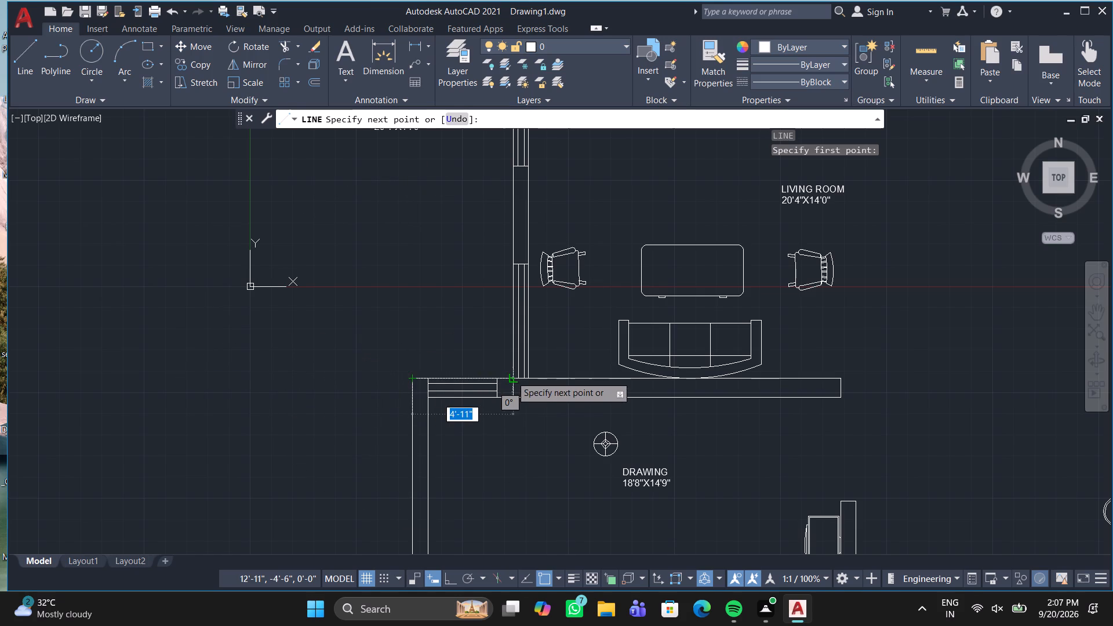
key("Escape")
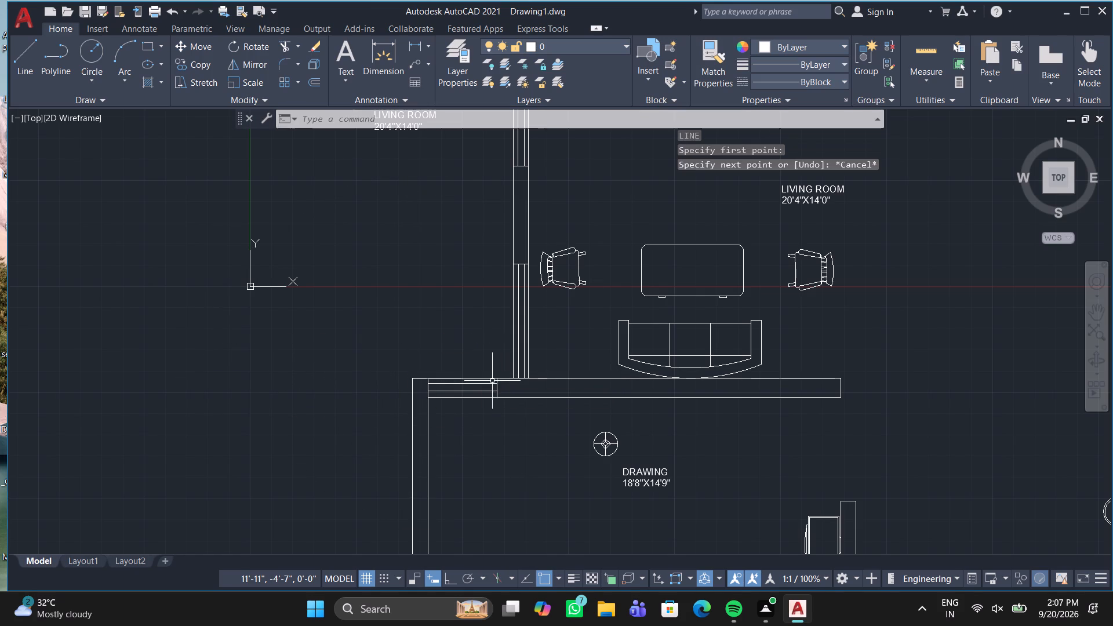
With Ortho on, draw a three-sided line outline about 20'-9" wide and 29' high against the outer face of the living room's left wall.
key("l")
key("Return")
left_click(506, 375)
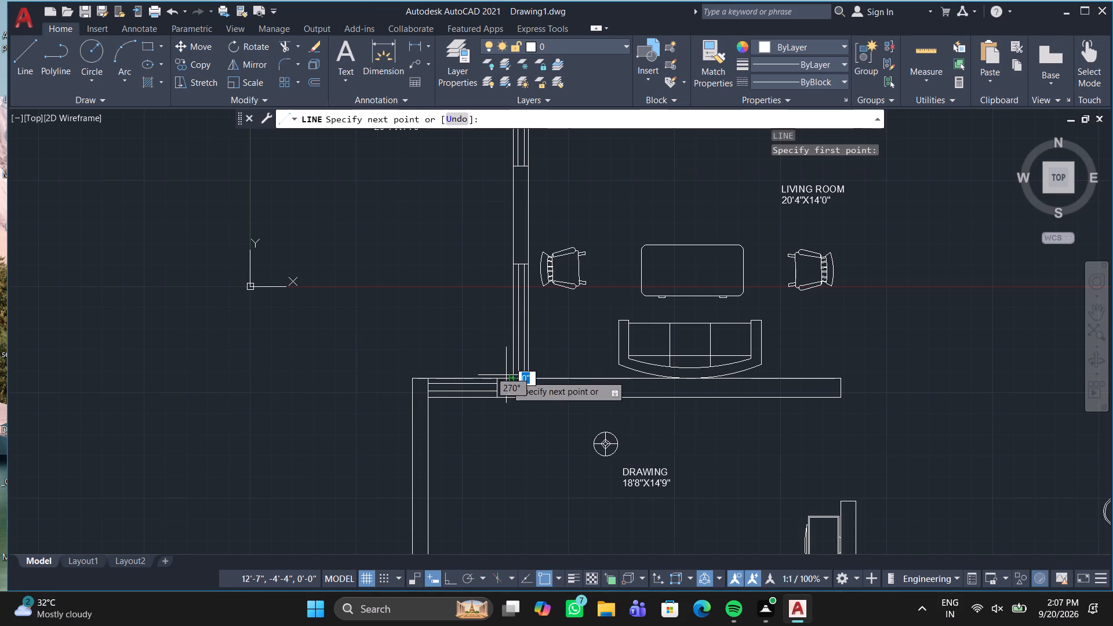
scroll(70, 341, "down", 1)
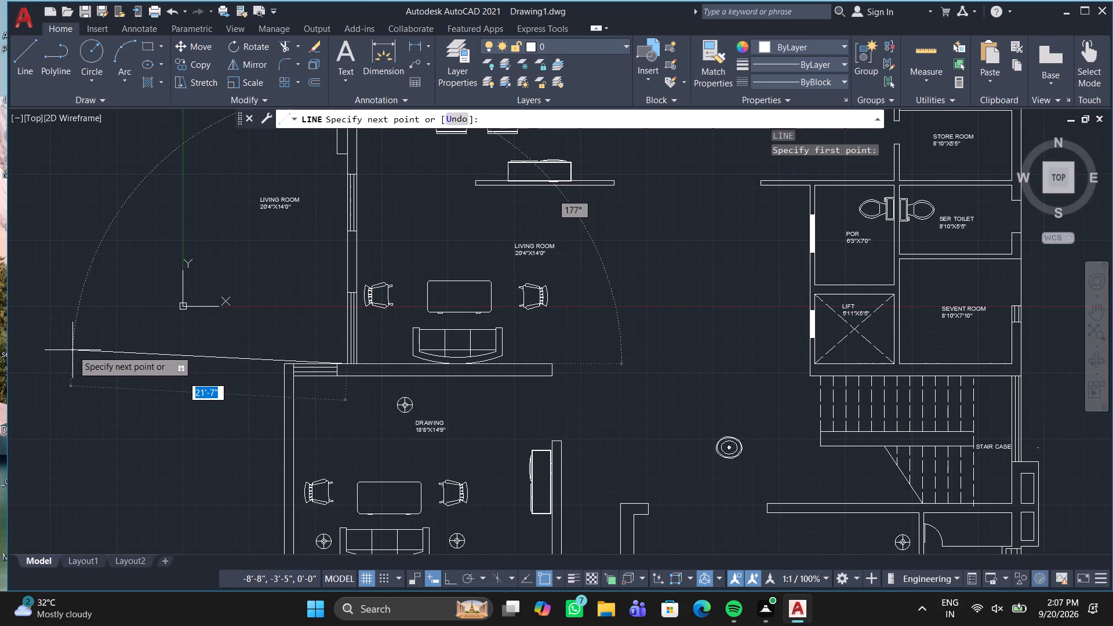
key("F8")
middle_click_drag(72, 350, 240, 410)
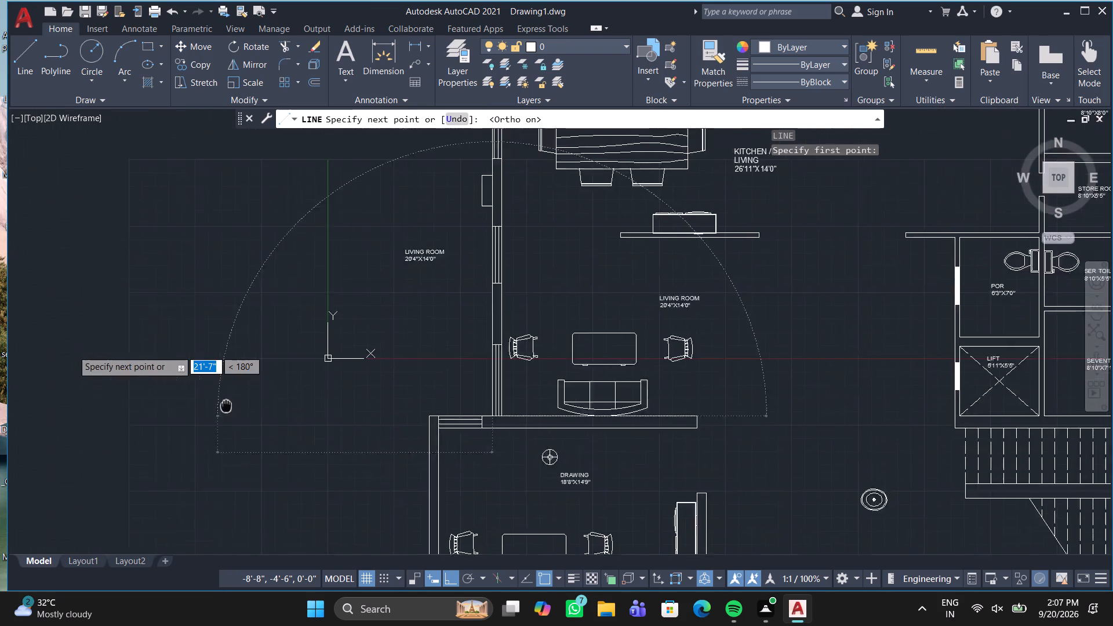
middle_click_drag(240, 410, 329, 425)
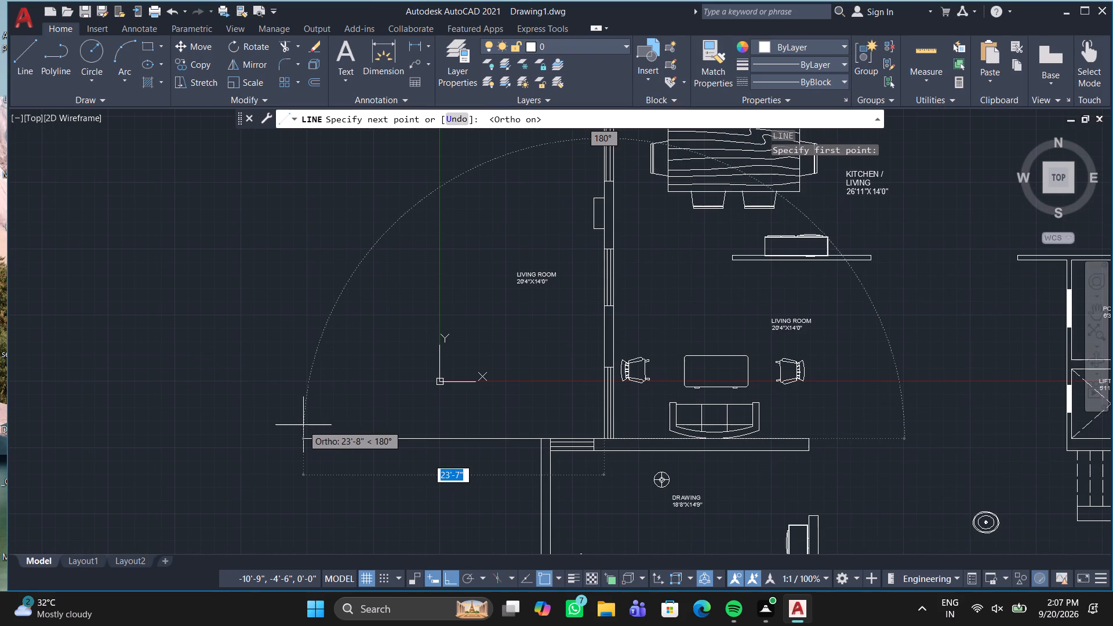
left_click(341, 436)
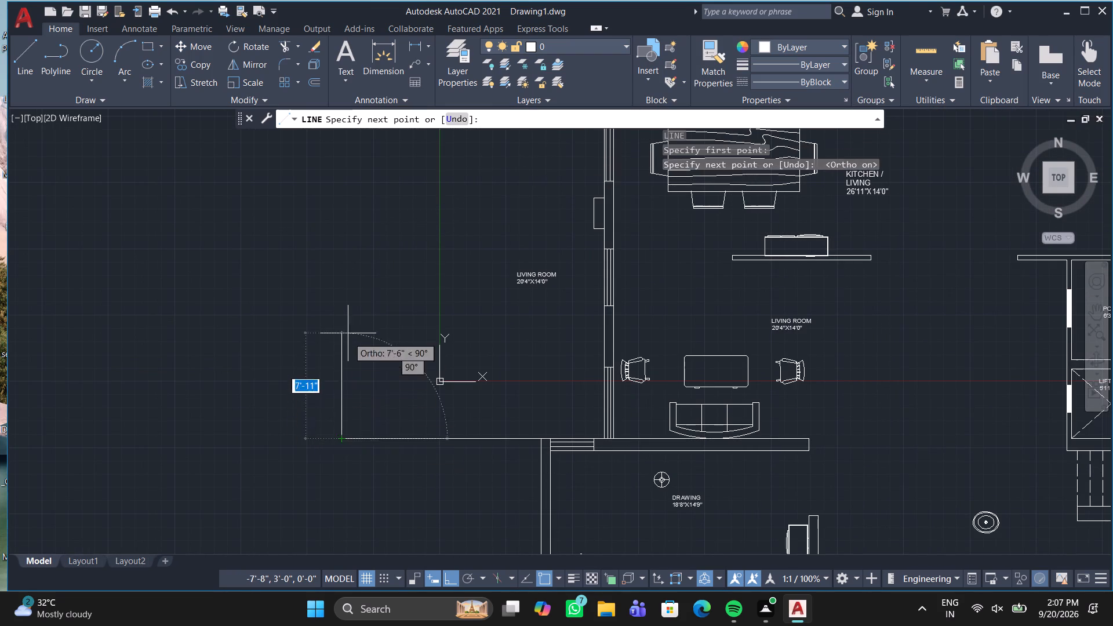
scroll(348, 322, "down", 1)
middle_click_drag(348, 309, 262, 498)
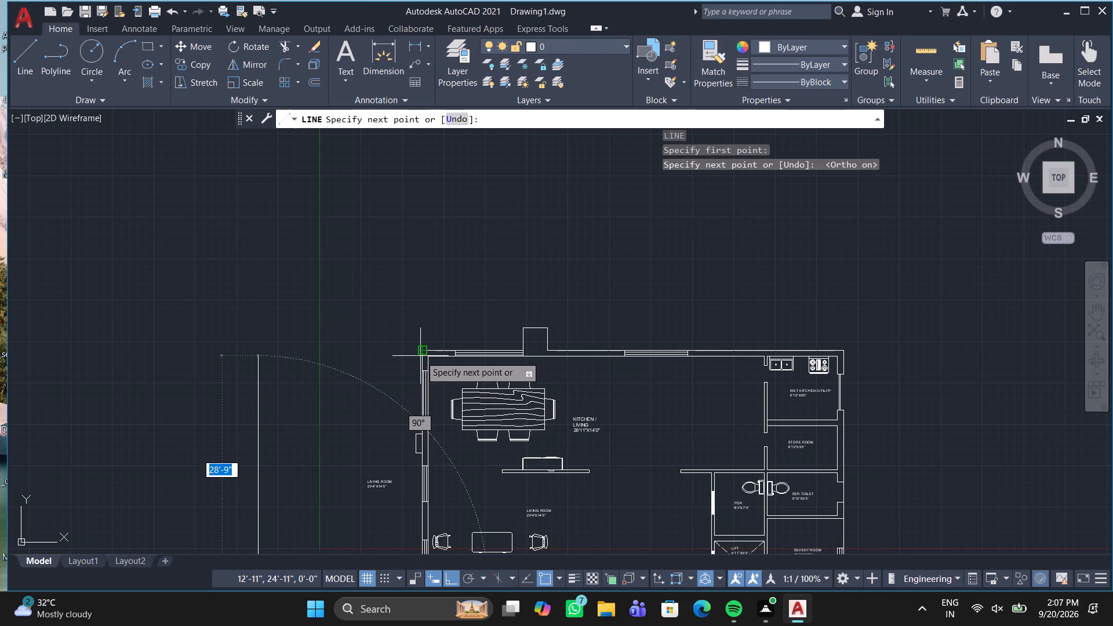
left_click(256, 351)
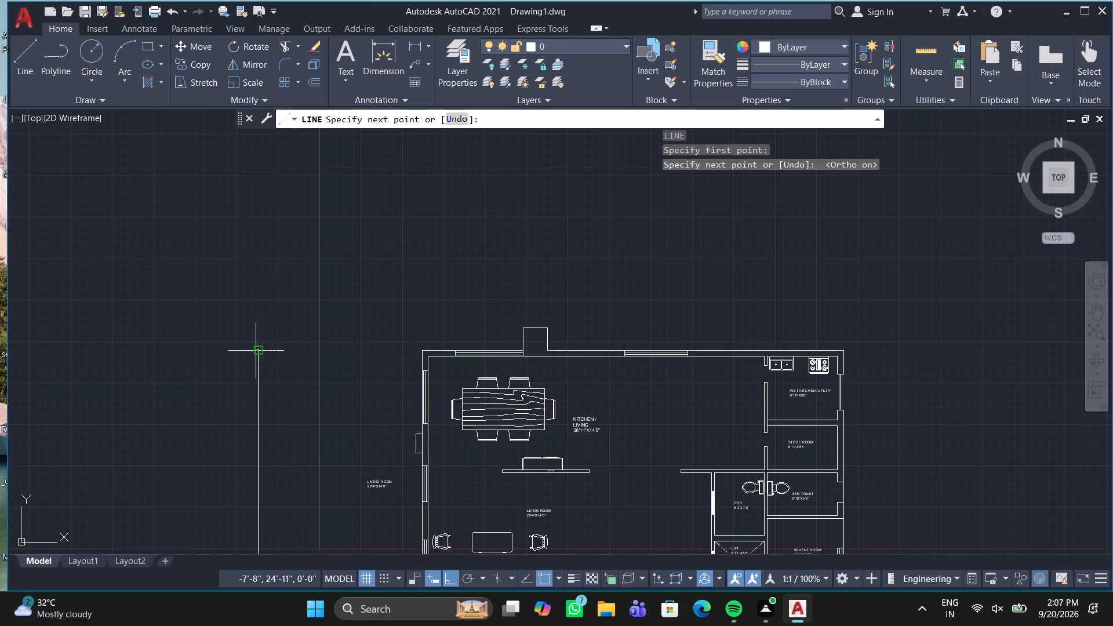
left_click(423, 354)
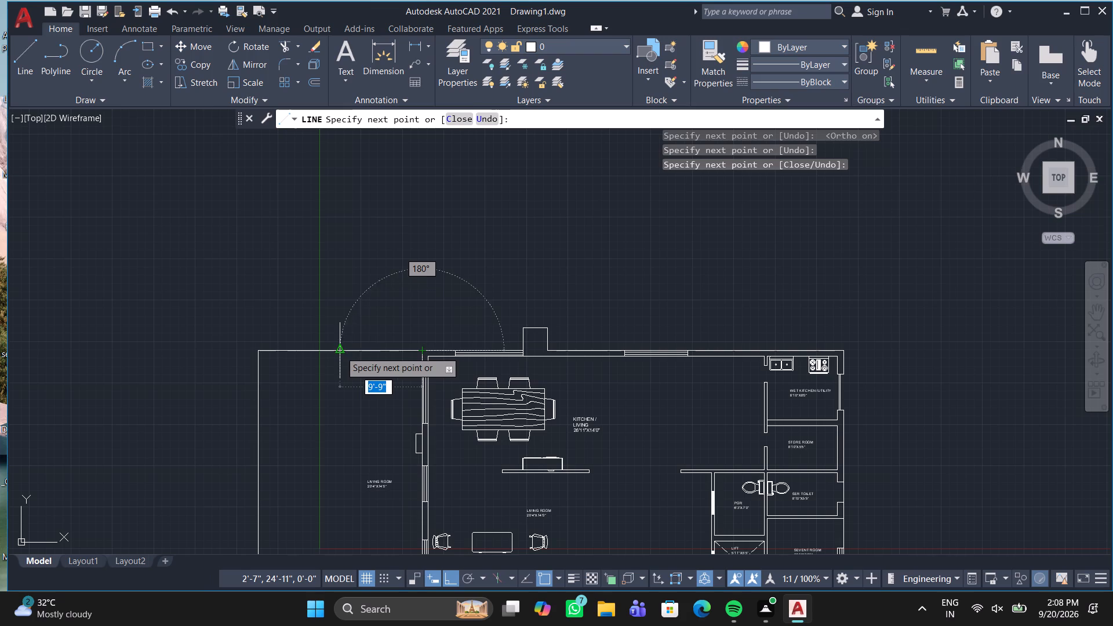
Draw a vertical divider line from the midpoint of the new outline's top edge down to its bottom edge.
left_click(336, 351)
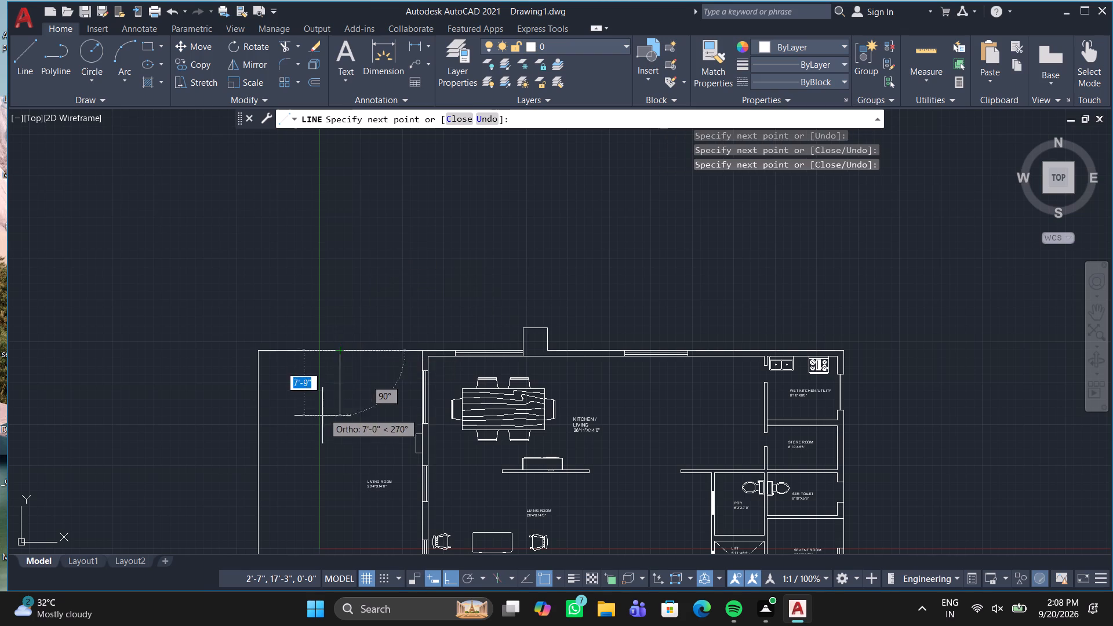
scroll(317, 437, "down", 1)
middle_click_drag(308, 469, 321, 294)
scroll(333, 352, "up", 3)
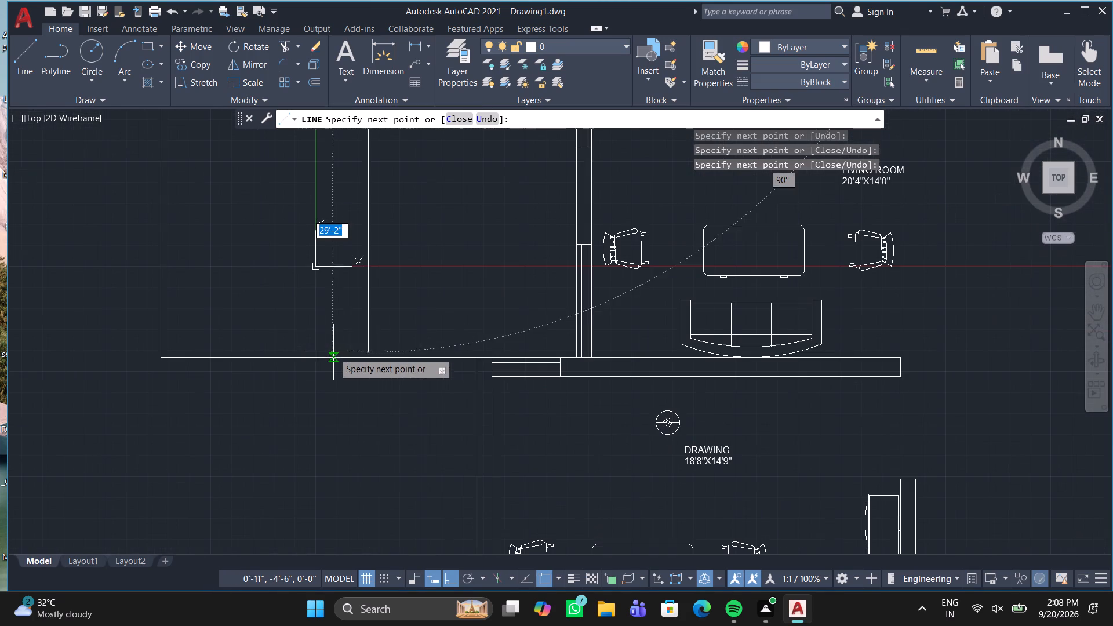
left_click(366, 358)
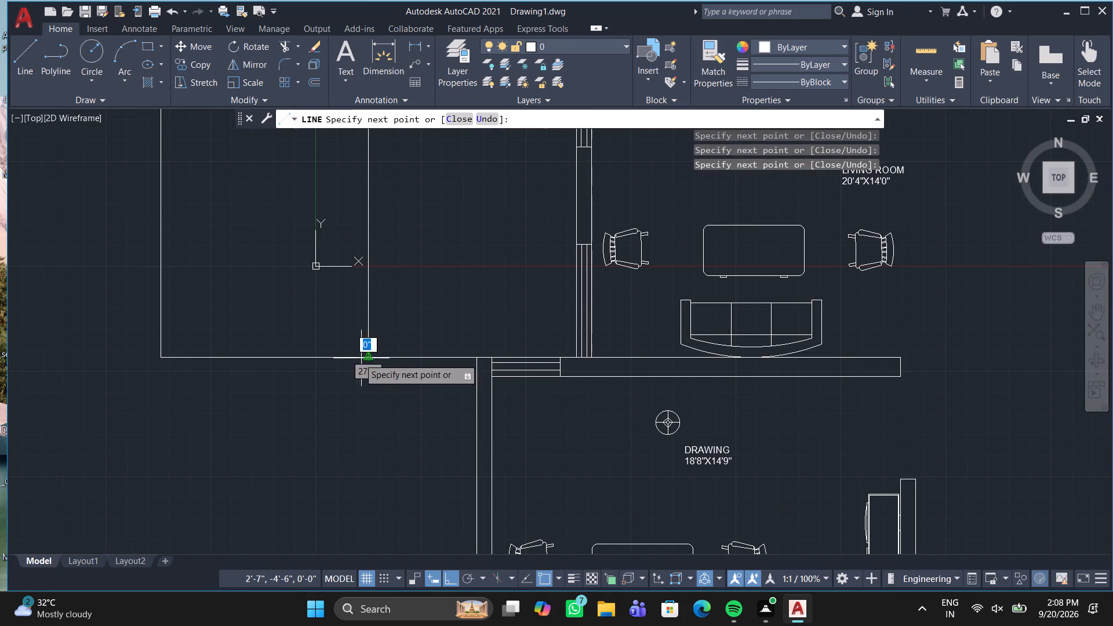
key("Return")
Move the entire floor plan horizontally about 78'-9" to the right, away from the drawing origin.
scroll(343, 355, "down", 2)
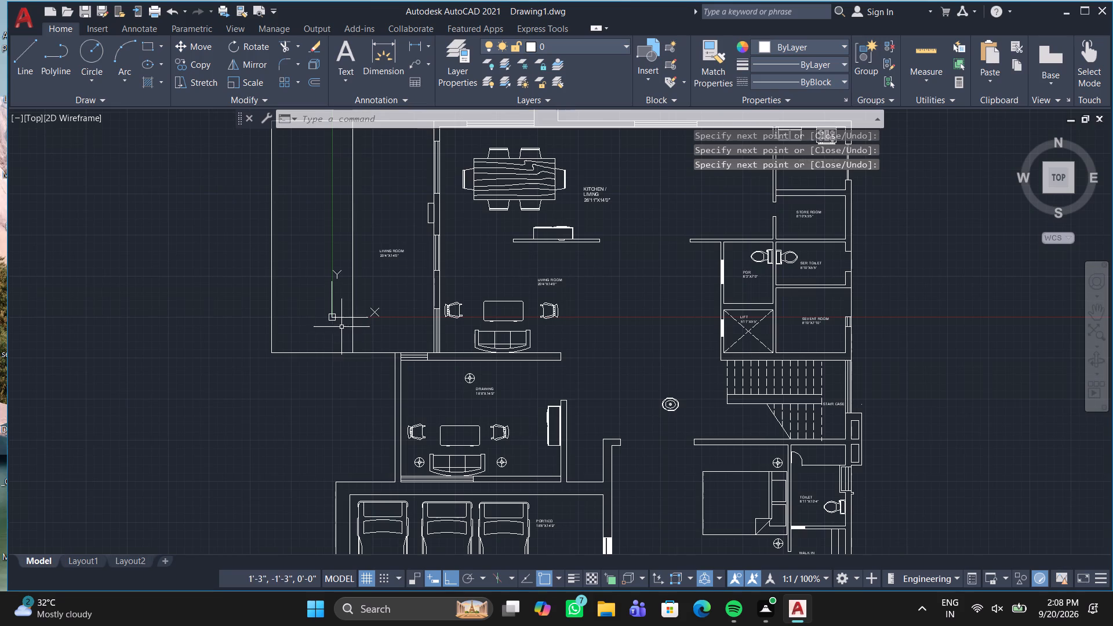
scroll(323, 301, "down", 1)
middle_click_drag(323, 300, 299, 362)
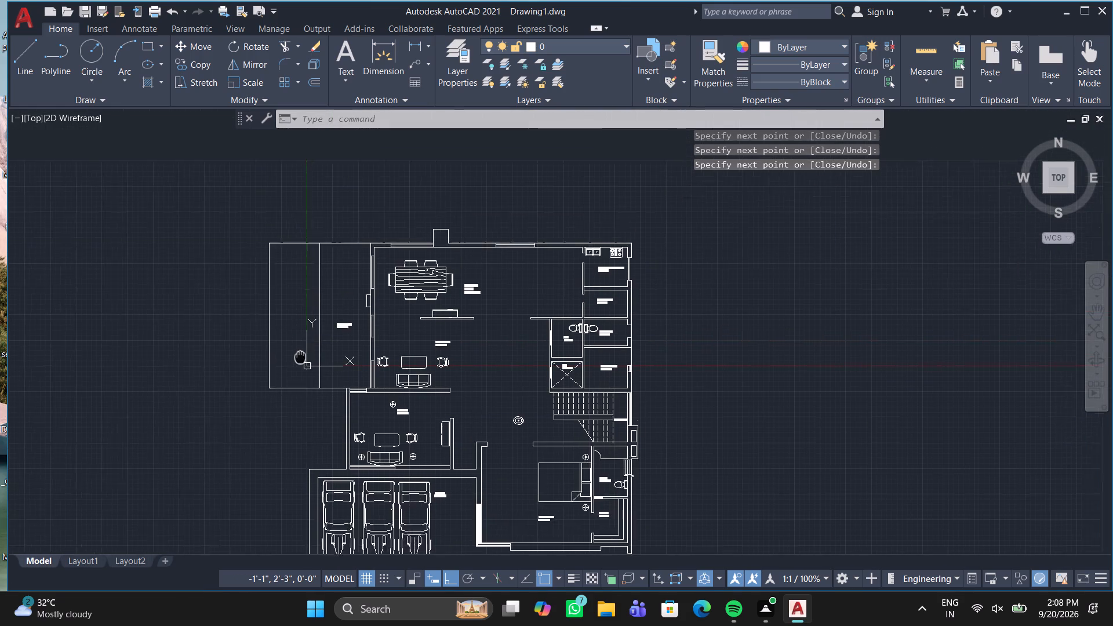
middle_click_drag(299, 362, 286, 404)
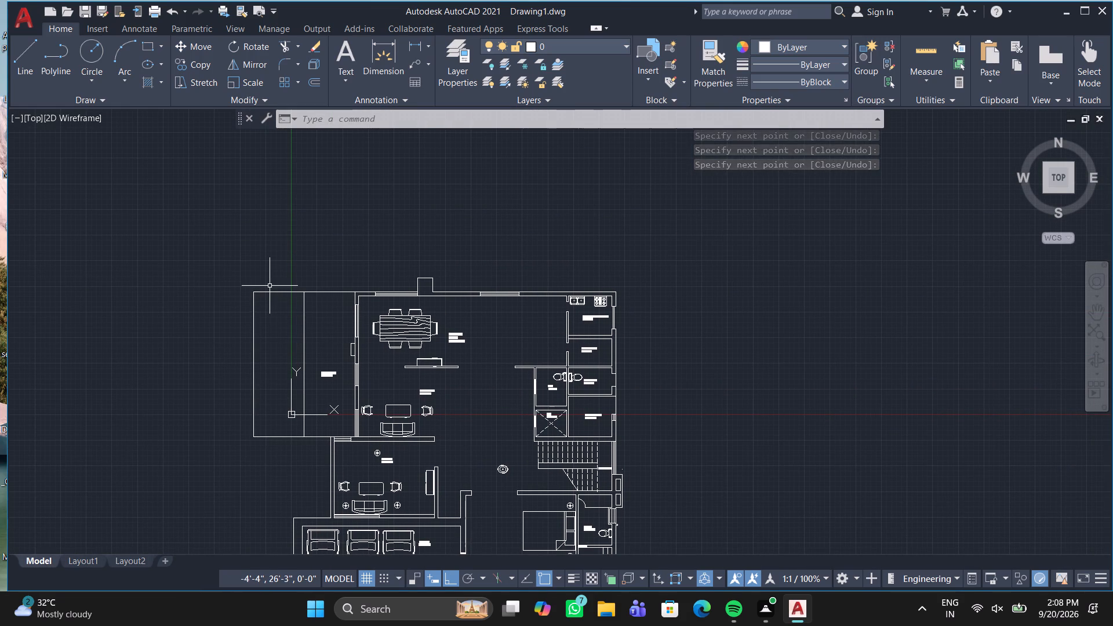
scroll(270, 286, "down", 1)
scroll(270, 281, "up", 2)
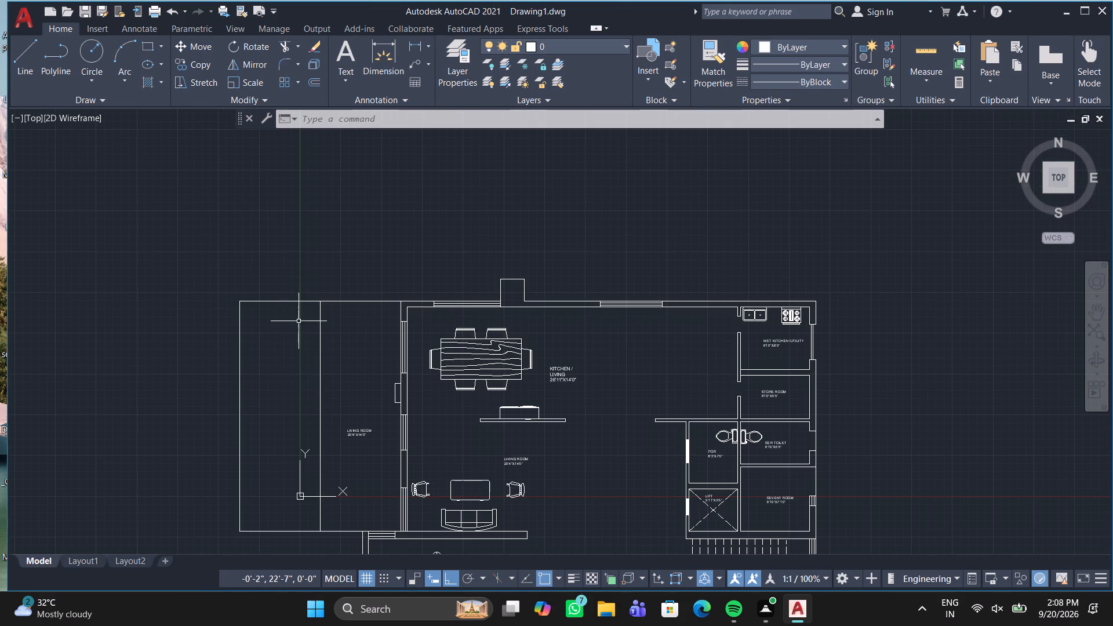
scroll(195, 261, "down", 2)
left_click(164, 217)
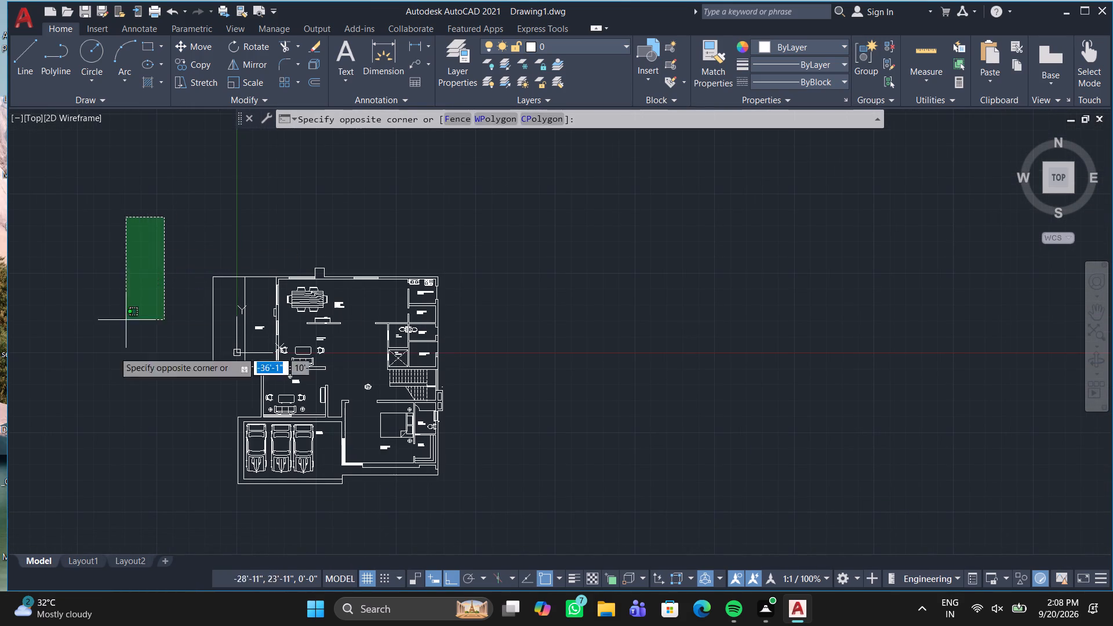
left_click(716, 534)
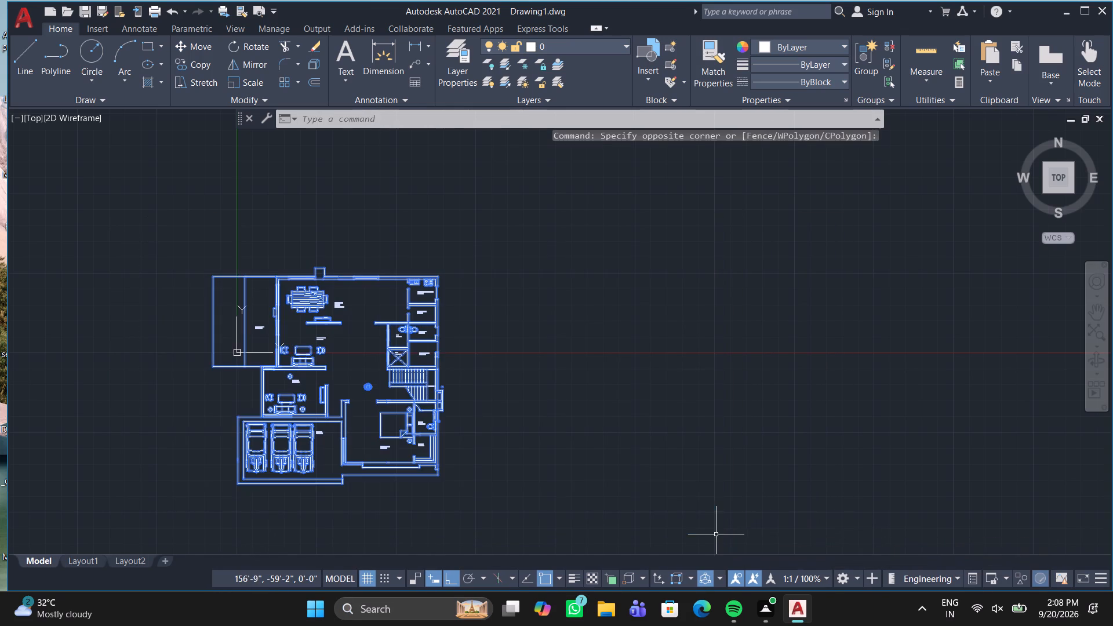
left_click(179, 42)
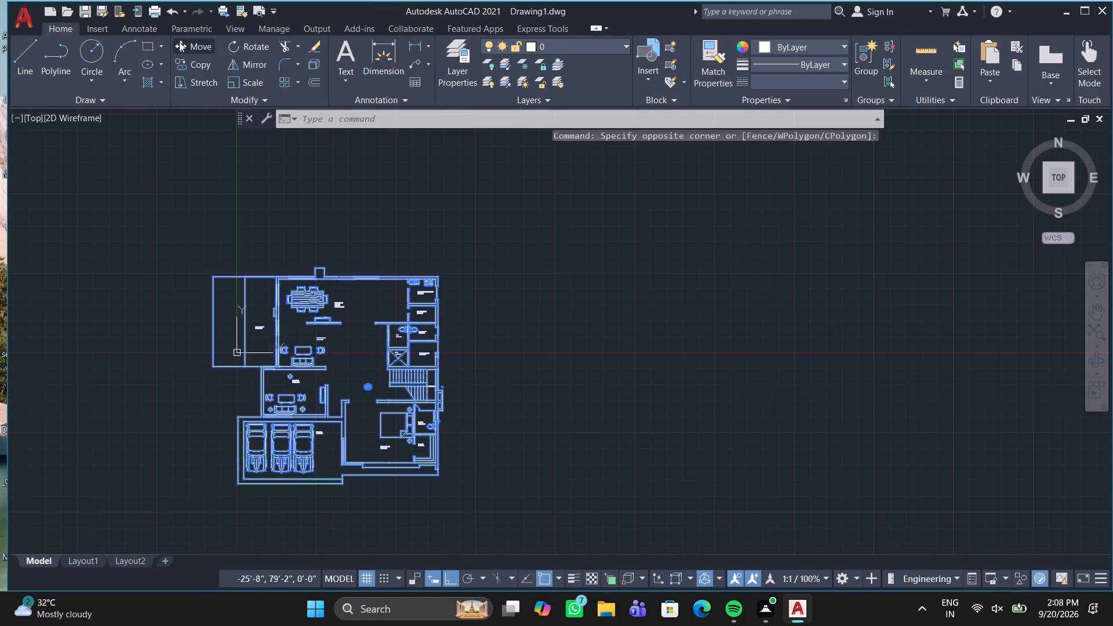
left_click(437, 279)
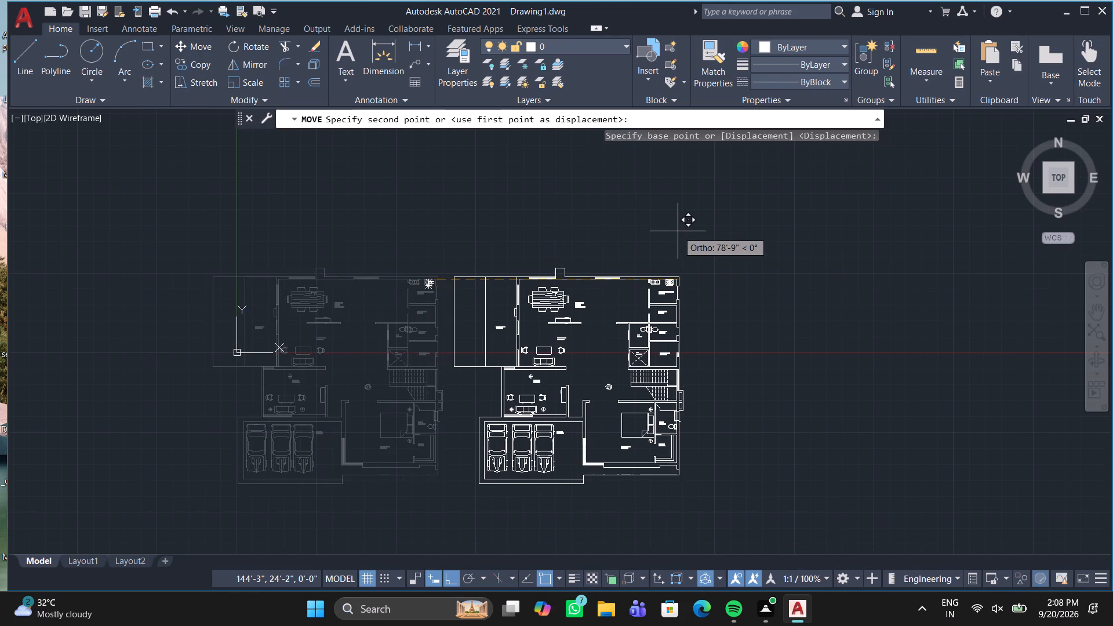
left_click(678, 231)
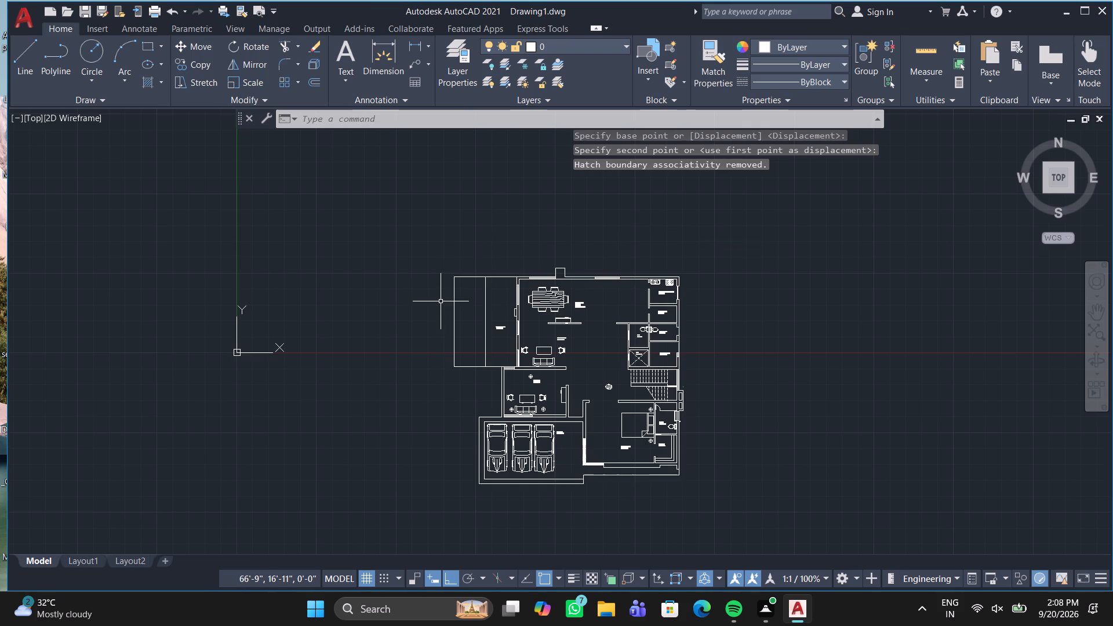
key("Escape")
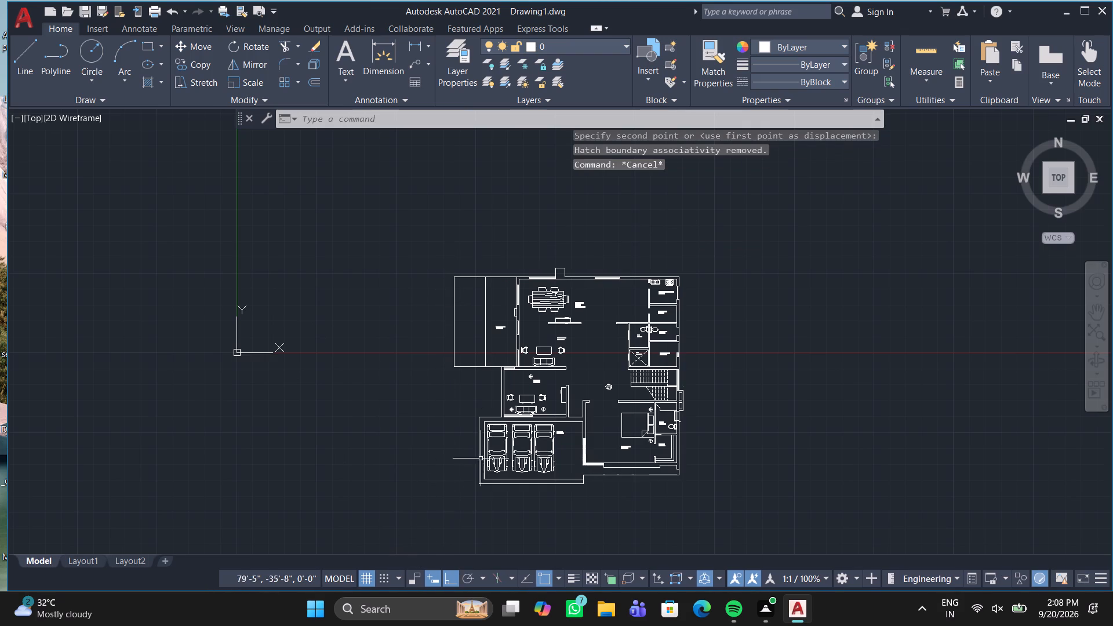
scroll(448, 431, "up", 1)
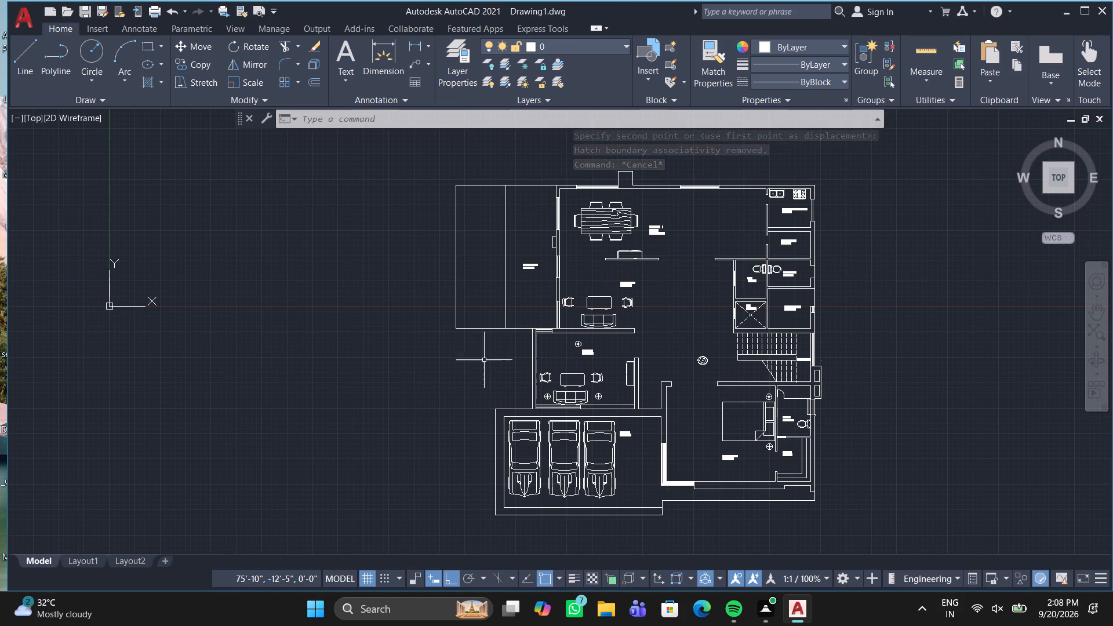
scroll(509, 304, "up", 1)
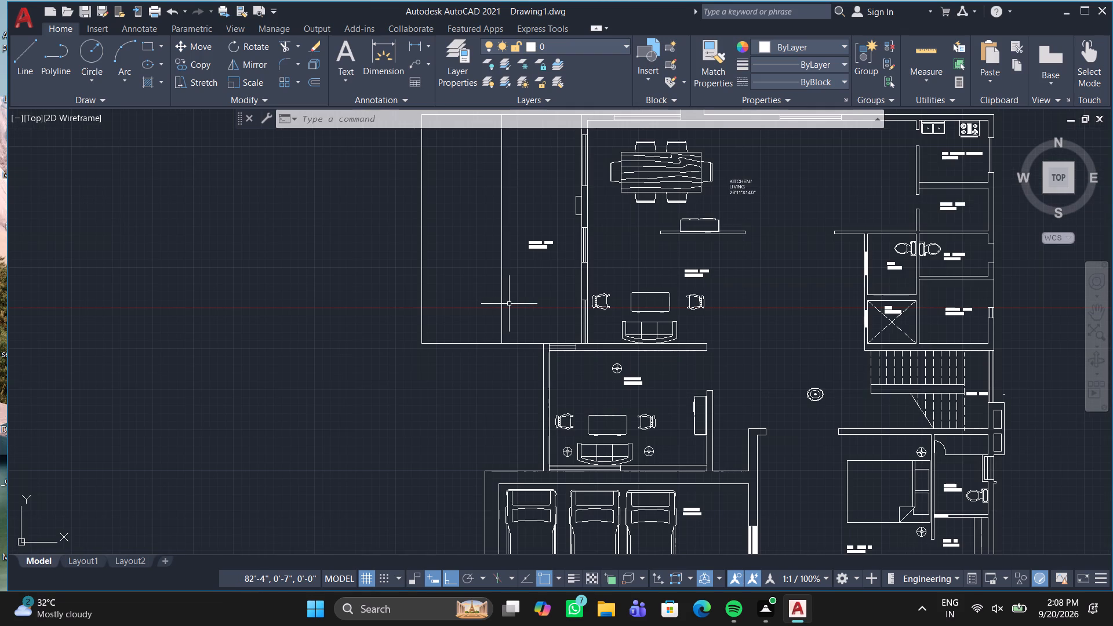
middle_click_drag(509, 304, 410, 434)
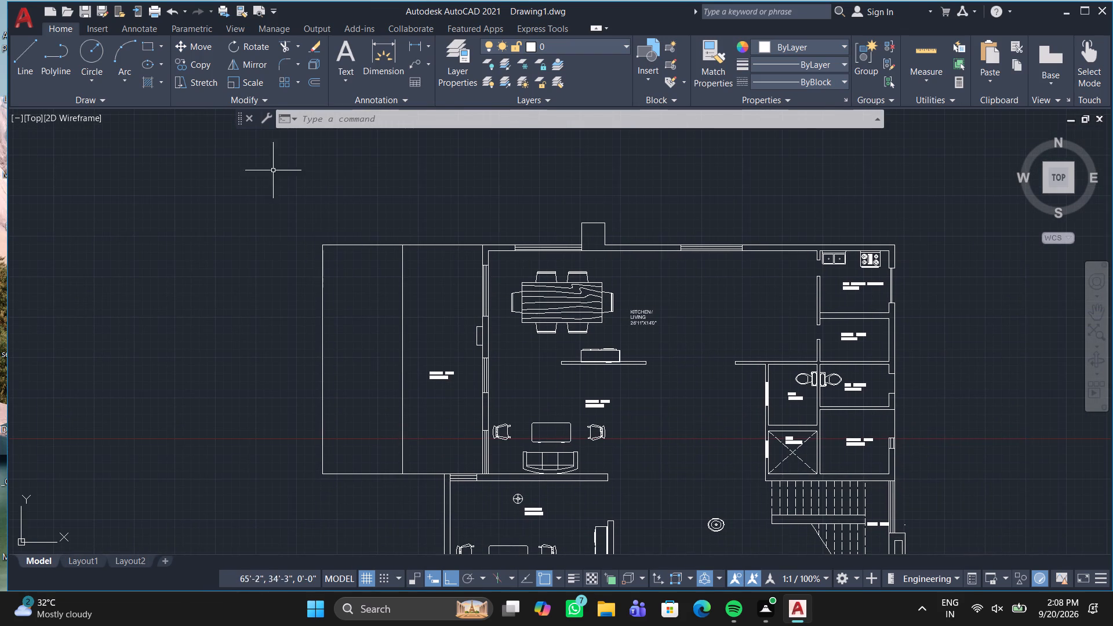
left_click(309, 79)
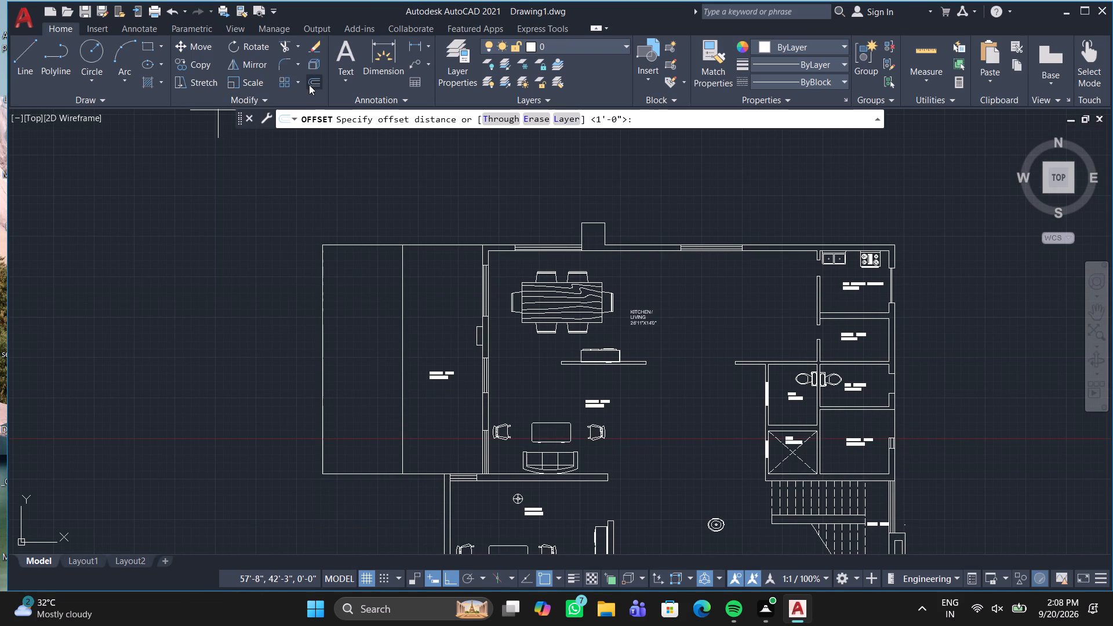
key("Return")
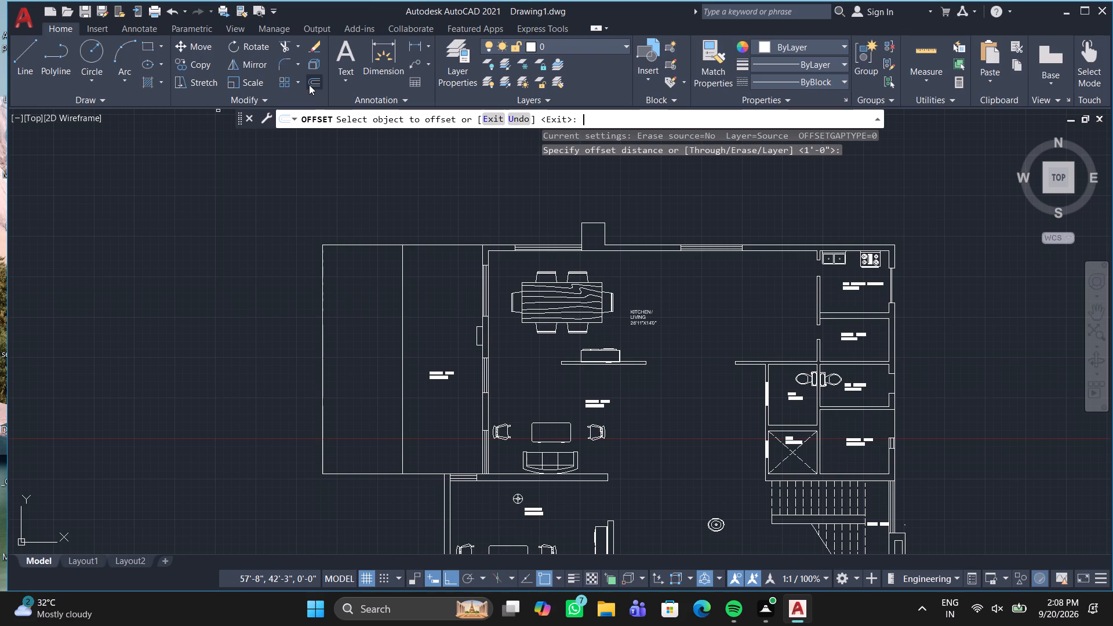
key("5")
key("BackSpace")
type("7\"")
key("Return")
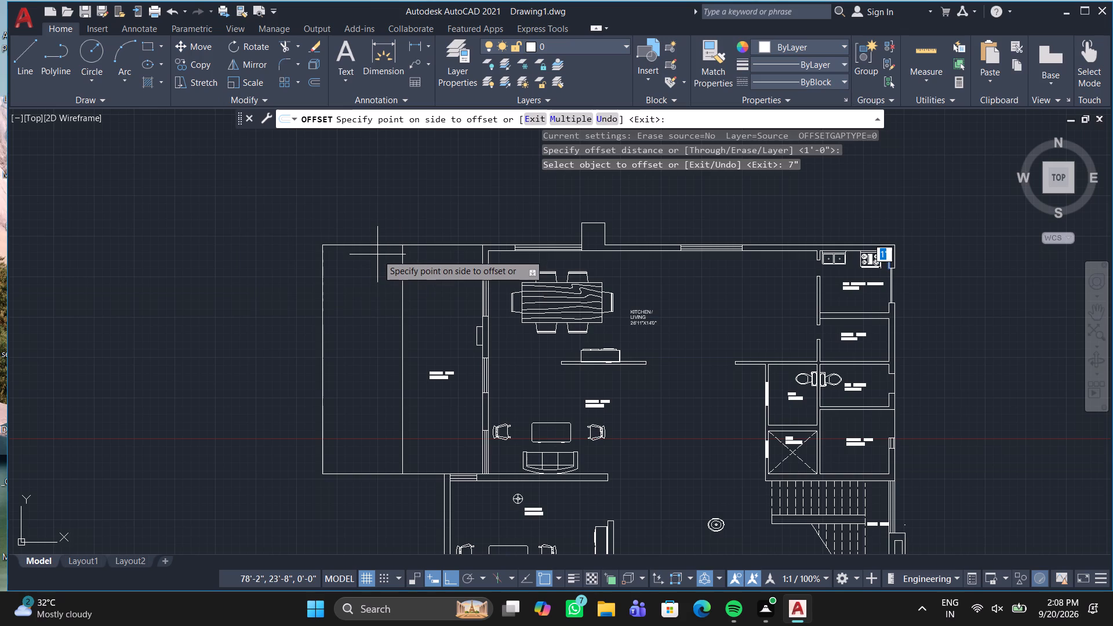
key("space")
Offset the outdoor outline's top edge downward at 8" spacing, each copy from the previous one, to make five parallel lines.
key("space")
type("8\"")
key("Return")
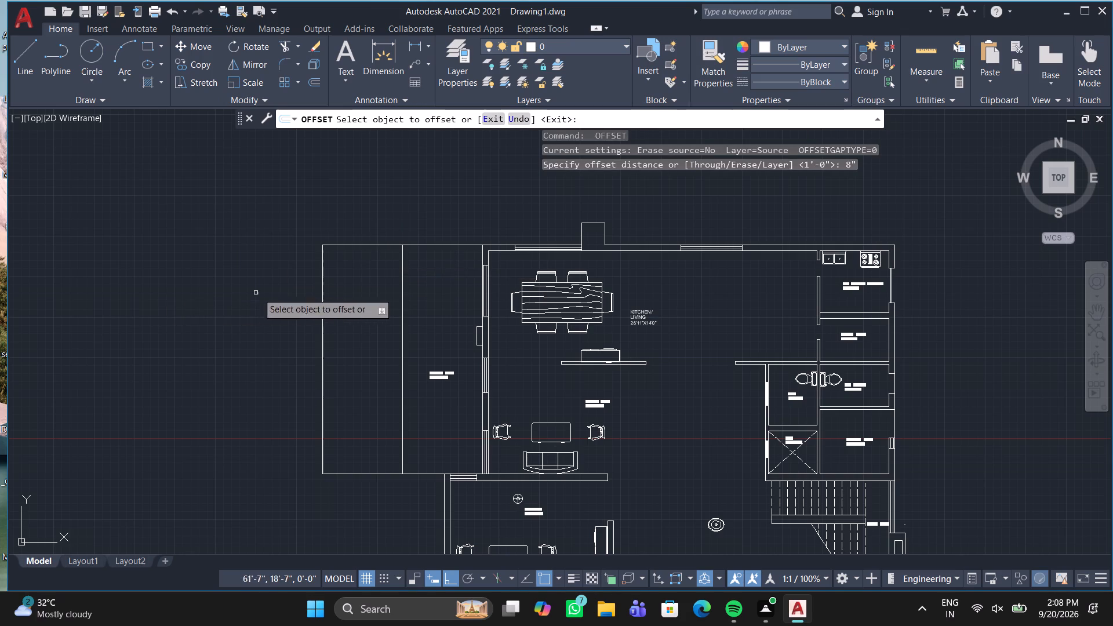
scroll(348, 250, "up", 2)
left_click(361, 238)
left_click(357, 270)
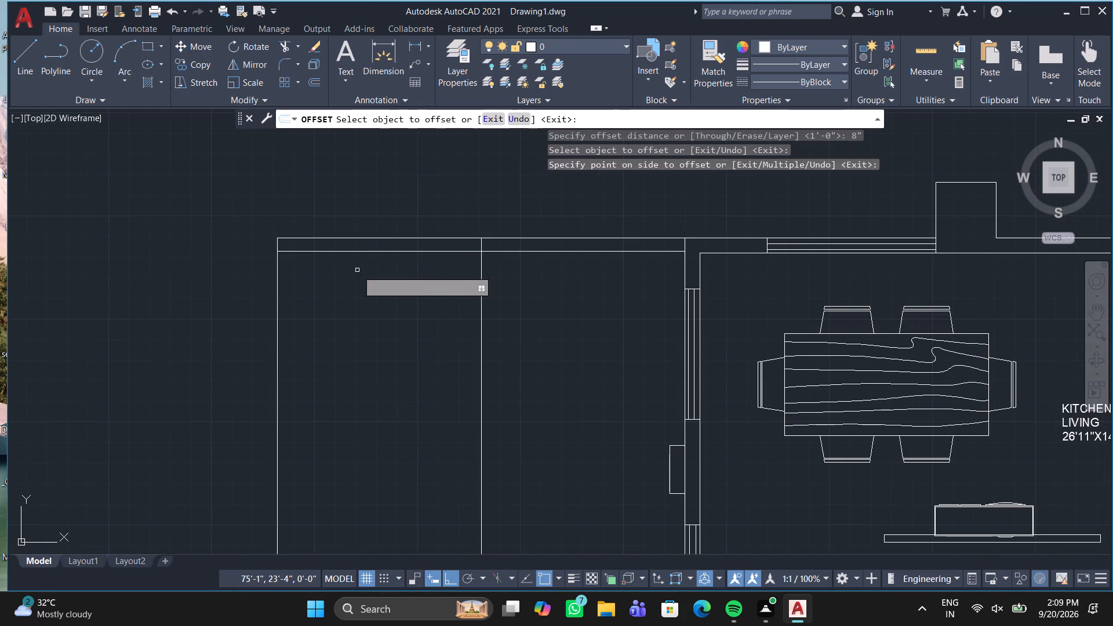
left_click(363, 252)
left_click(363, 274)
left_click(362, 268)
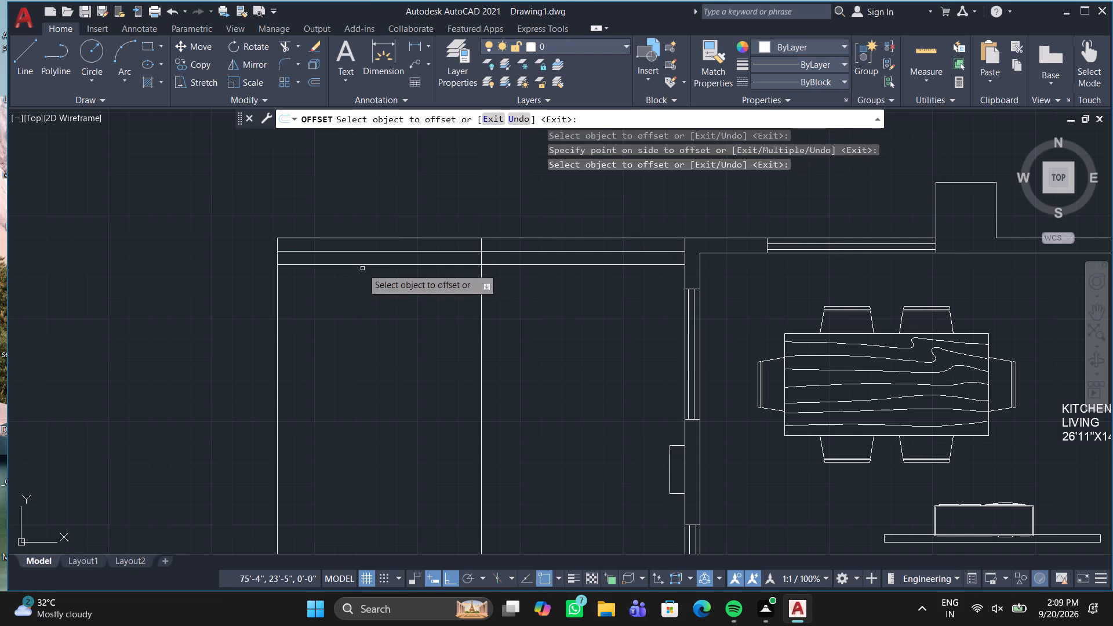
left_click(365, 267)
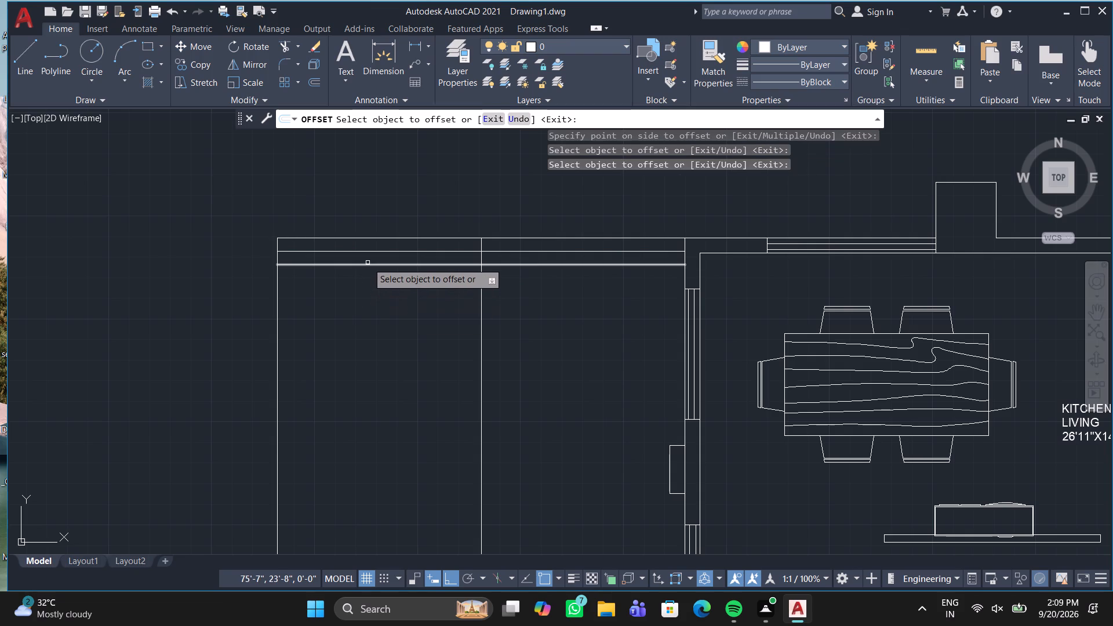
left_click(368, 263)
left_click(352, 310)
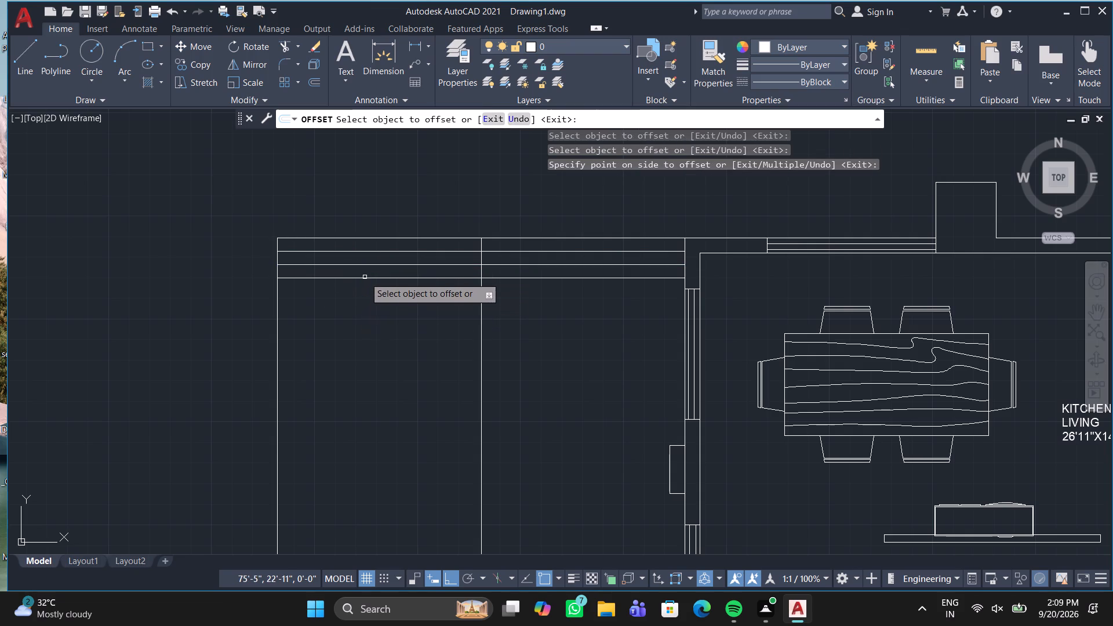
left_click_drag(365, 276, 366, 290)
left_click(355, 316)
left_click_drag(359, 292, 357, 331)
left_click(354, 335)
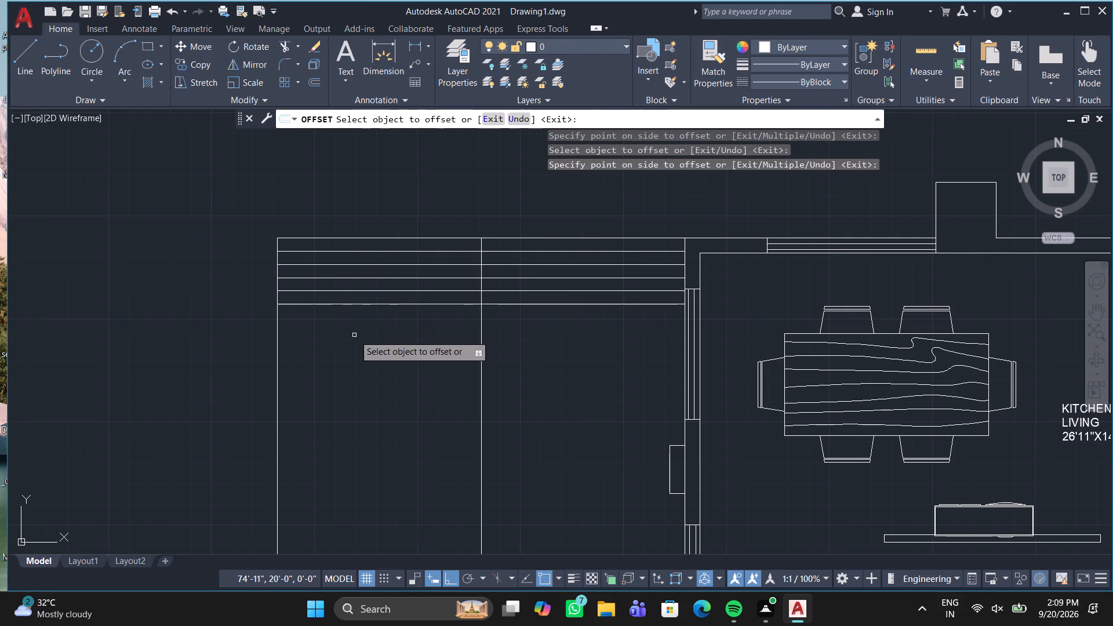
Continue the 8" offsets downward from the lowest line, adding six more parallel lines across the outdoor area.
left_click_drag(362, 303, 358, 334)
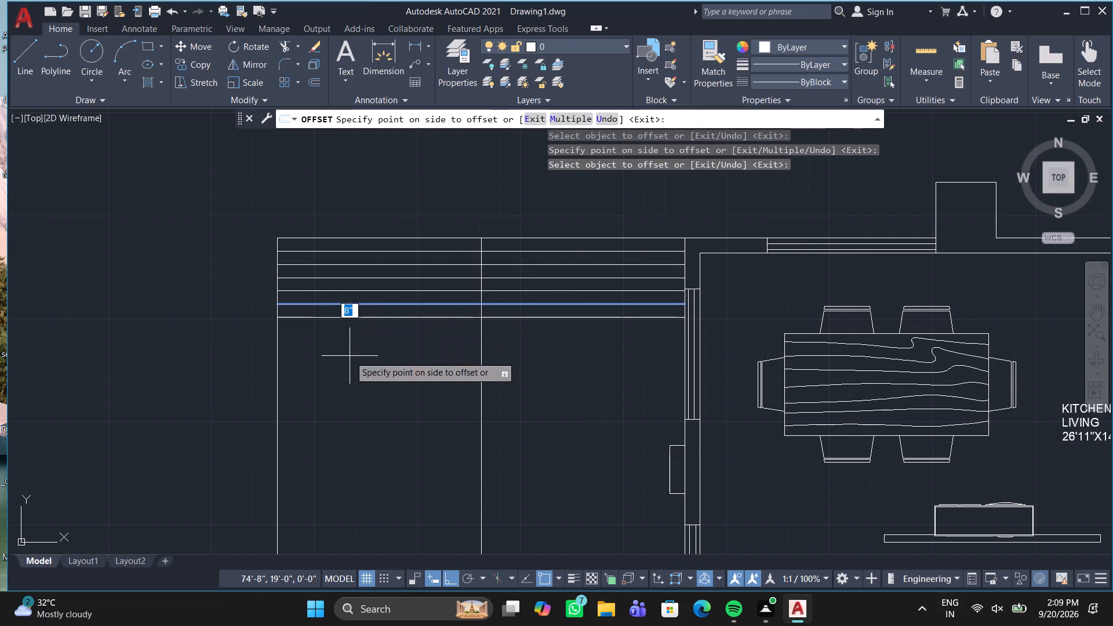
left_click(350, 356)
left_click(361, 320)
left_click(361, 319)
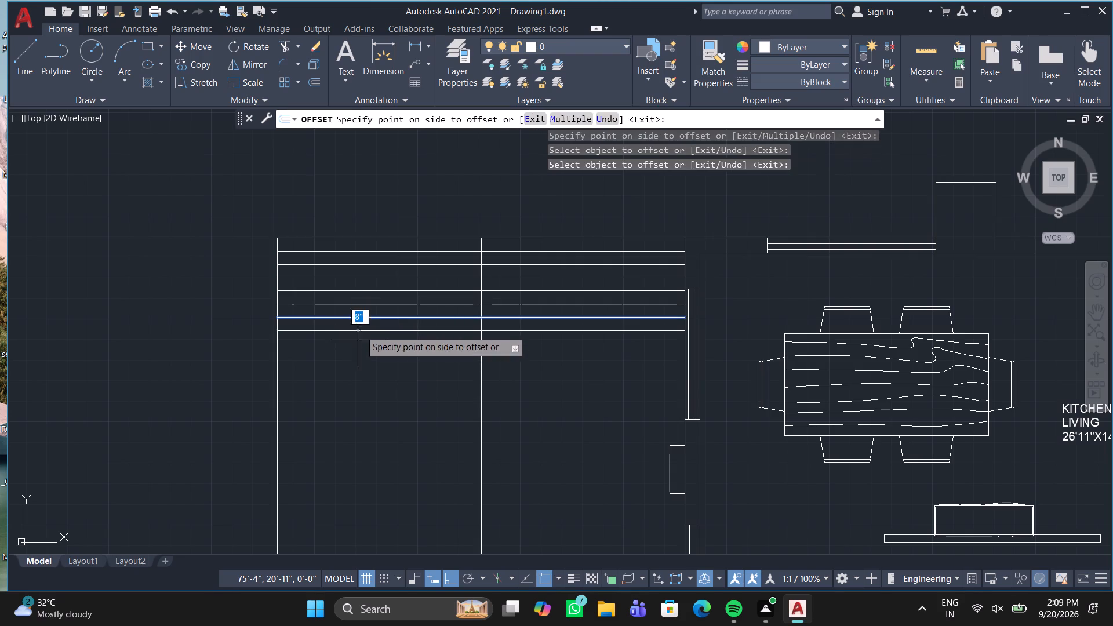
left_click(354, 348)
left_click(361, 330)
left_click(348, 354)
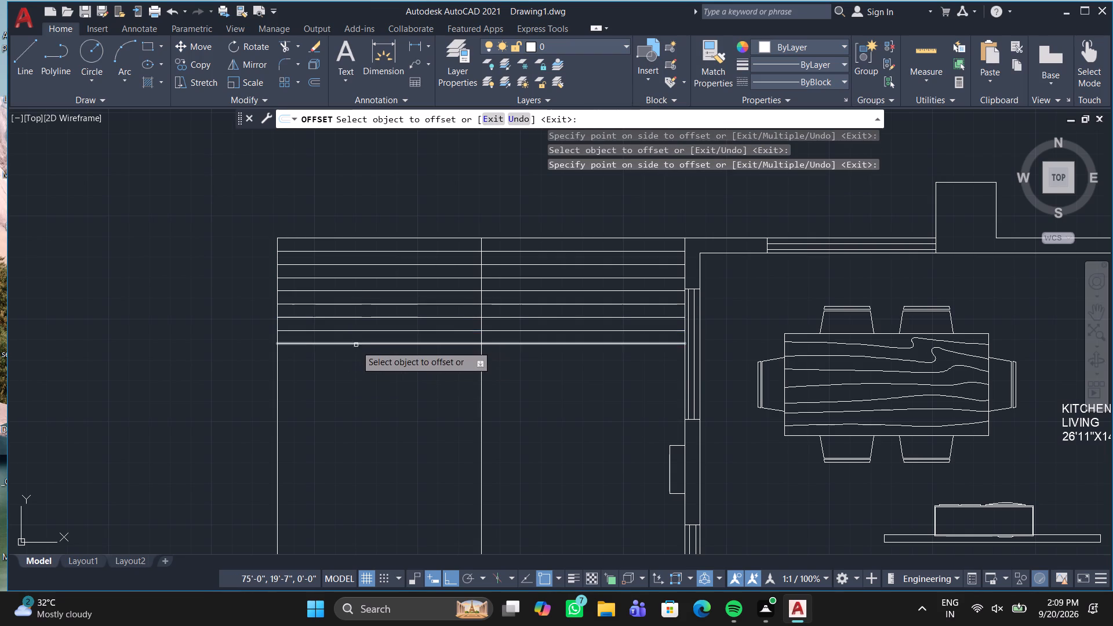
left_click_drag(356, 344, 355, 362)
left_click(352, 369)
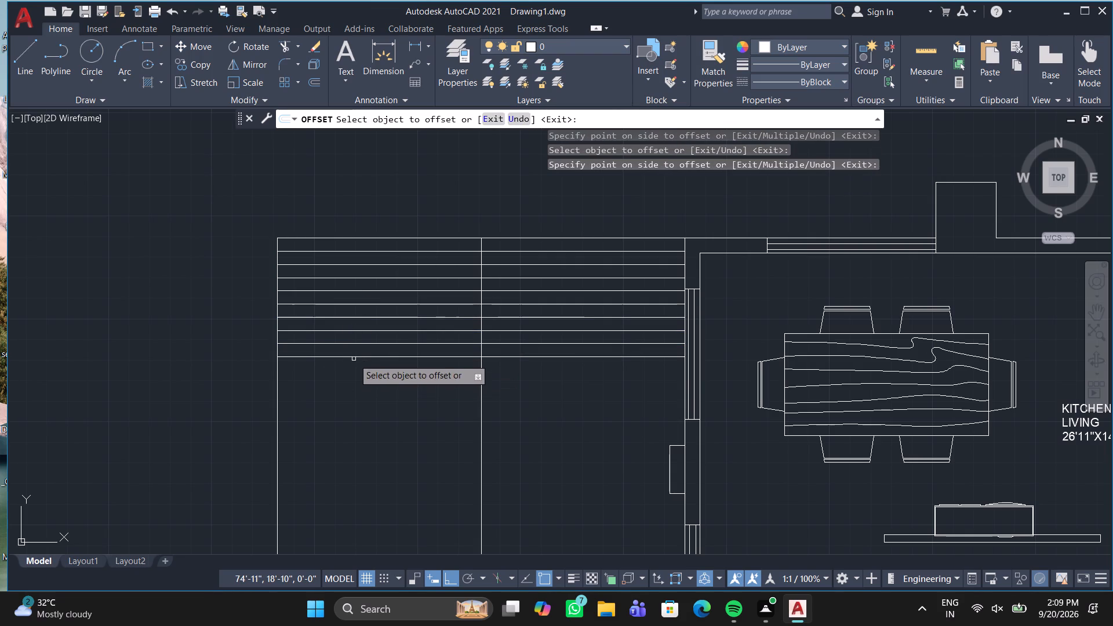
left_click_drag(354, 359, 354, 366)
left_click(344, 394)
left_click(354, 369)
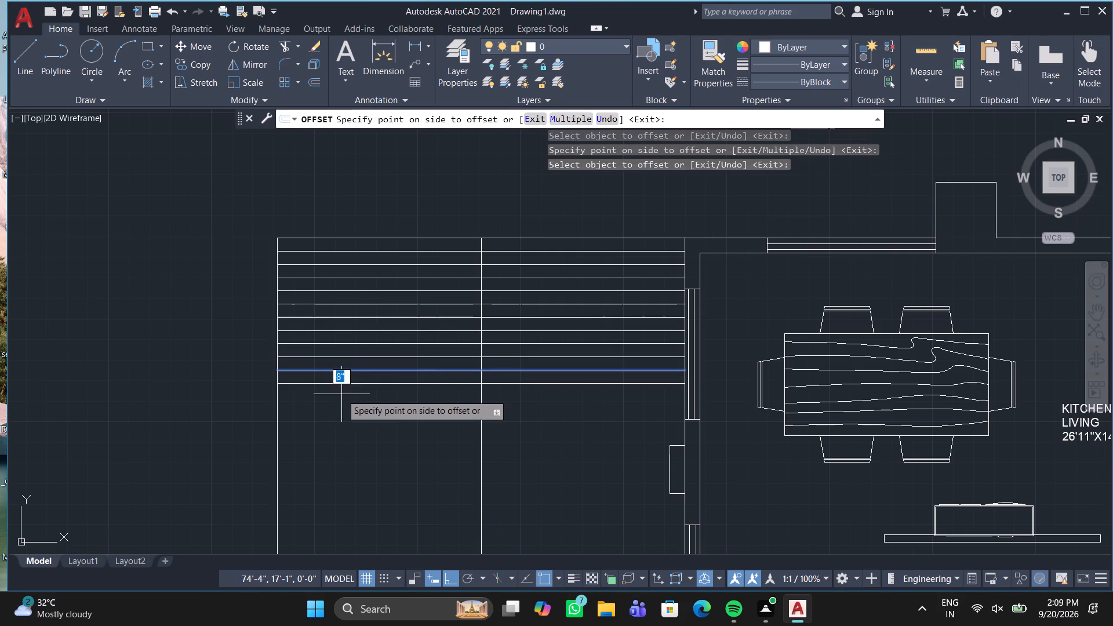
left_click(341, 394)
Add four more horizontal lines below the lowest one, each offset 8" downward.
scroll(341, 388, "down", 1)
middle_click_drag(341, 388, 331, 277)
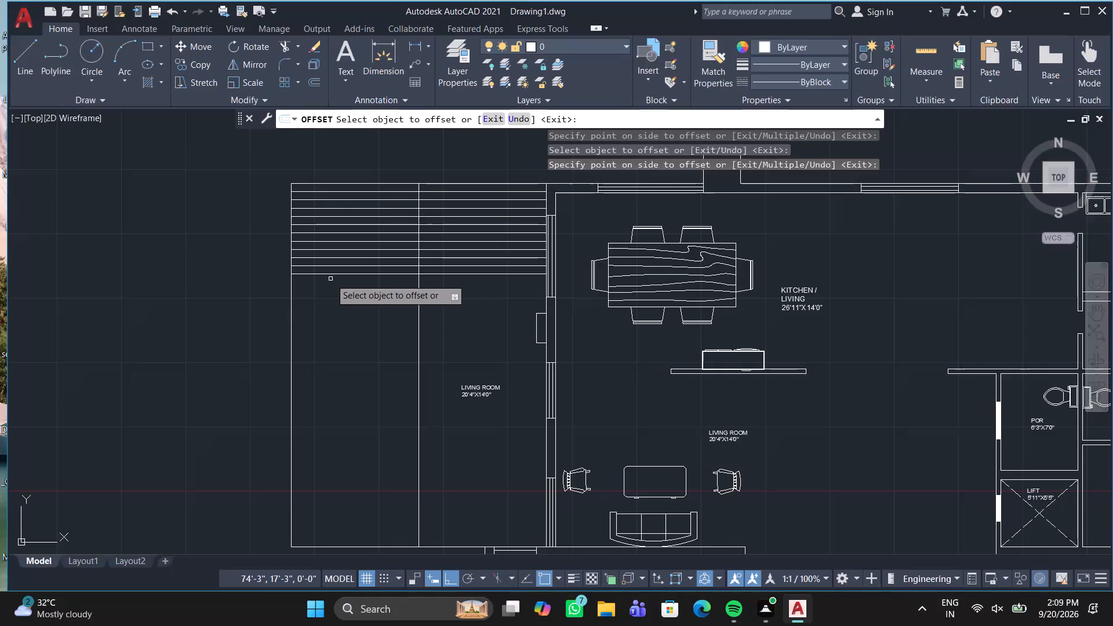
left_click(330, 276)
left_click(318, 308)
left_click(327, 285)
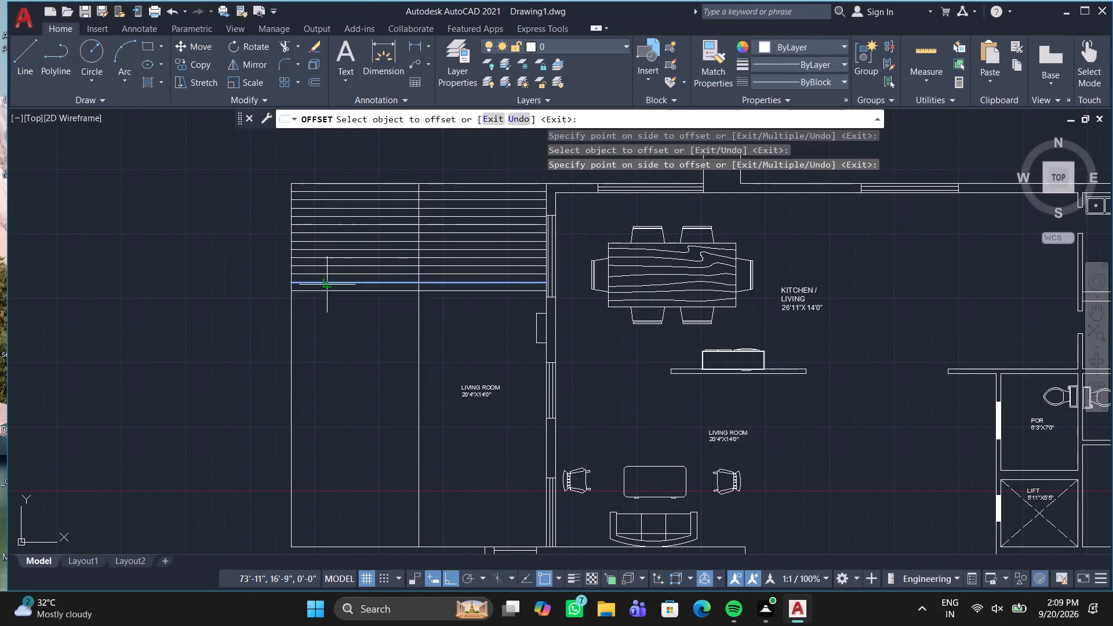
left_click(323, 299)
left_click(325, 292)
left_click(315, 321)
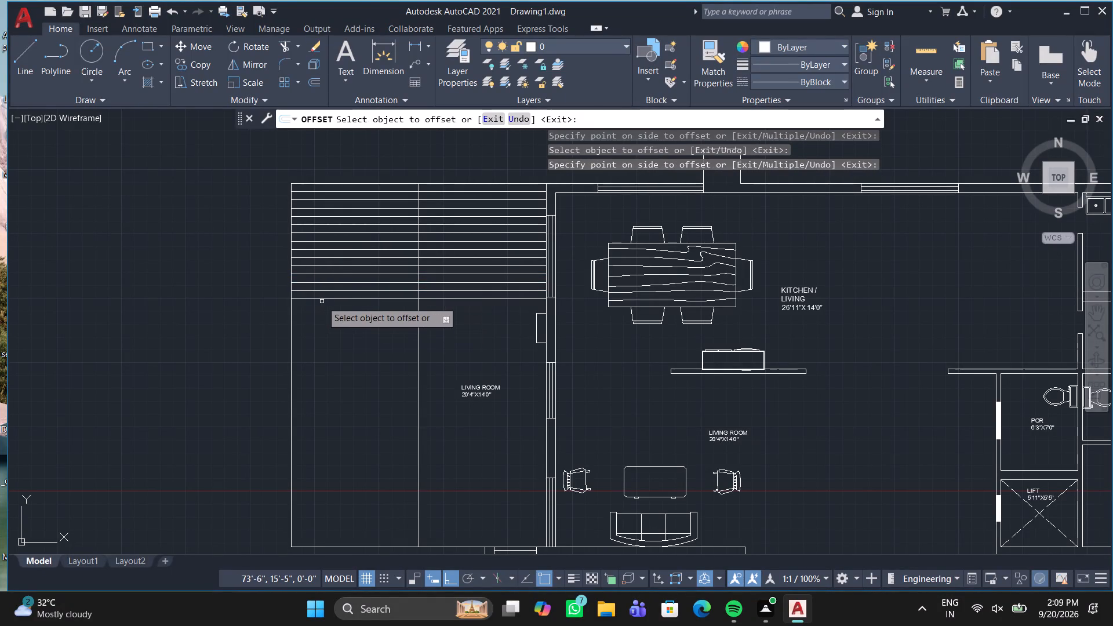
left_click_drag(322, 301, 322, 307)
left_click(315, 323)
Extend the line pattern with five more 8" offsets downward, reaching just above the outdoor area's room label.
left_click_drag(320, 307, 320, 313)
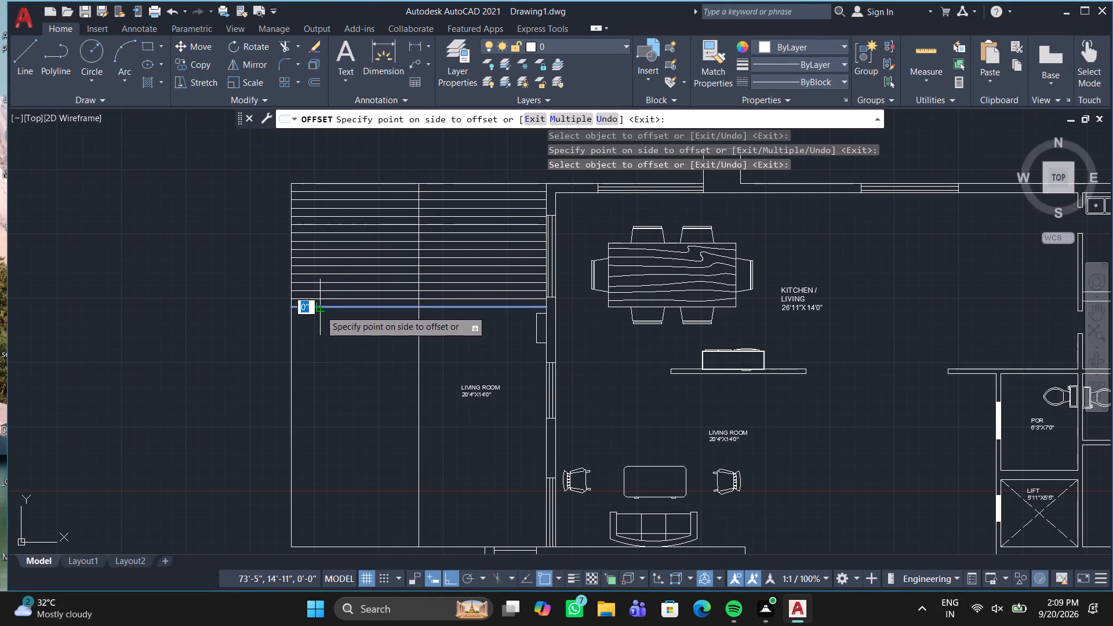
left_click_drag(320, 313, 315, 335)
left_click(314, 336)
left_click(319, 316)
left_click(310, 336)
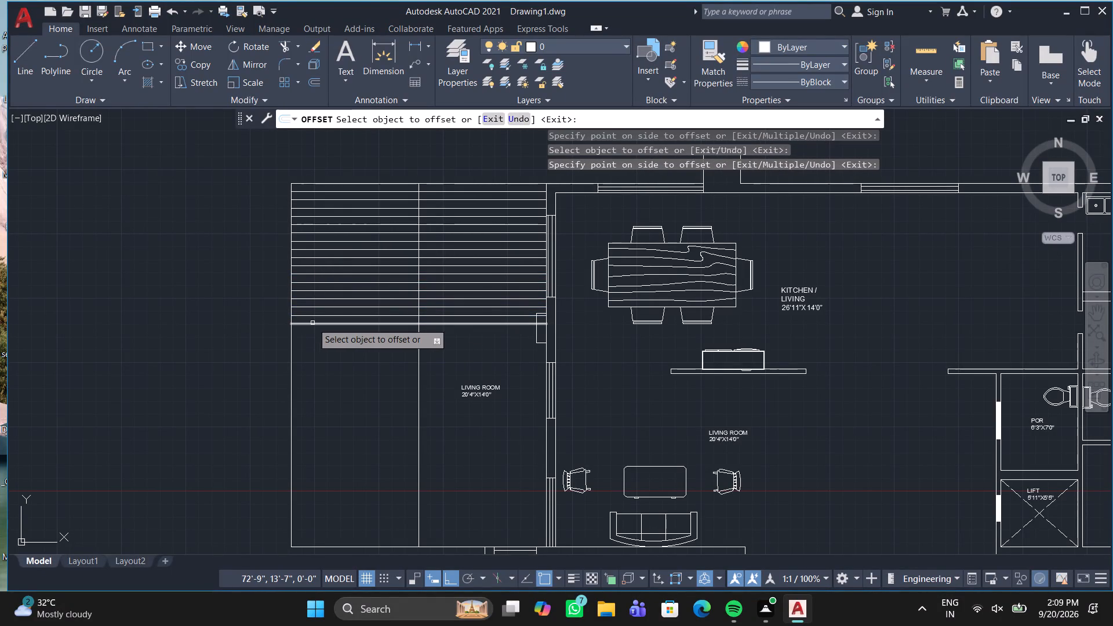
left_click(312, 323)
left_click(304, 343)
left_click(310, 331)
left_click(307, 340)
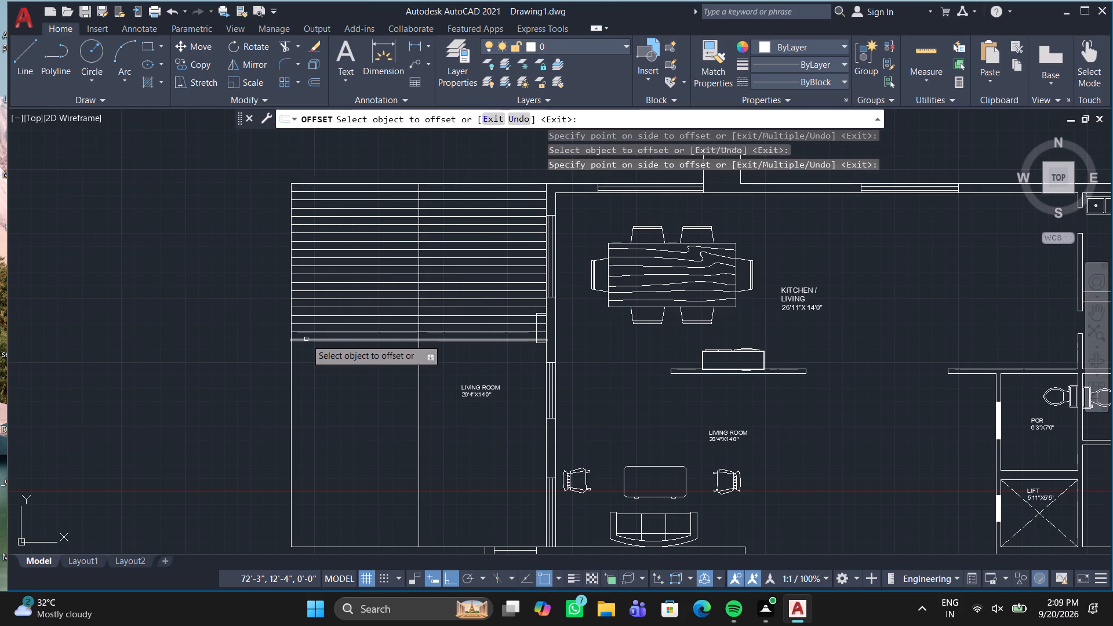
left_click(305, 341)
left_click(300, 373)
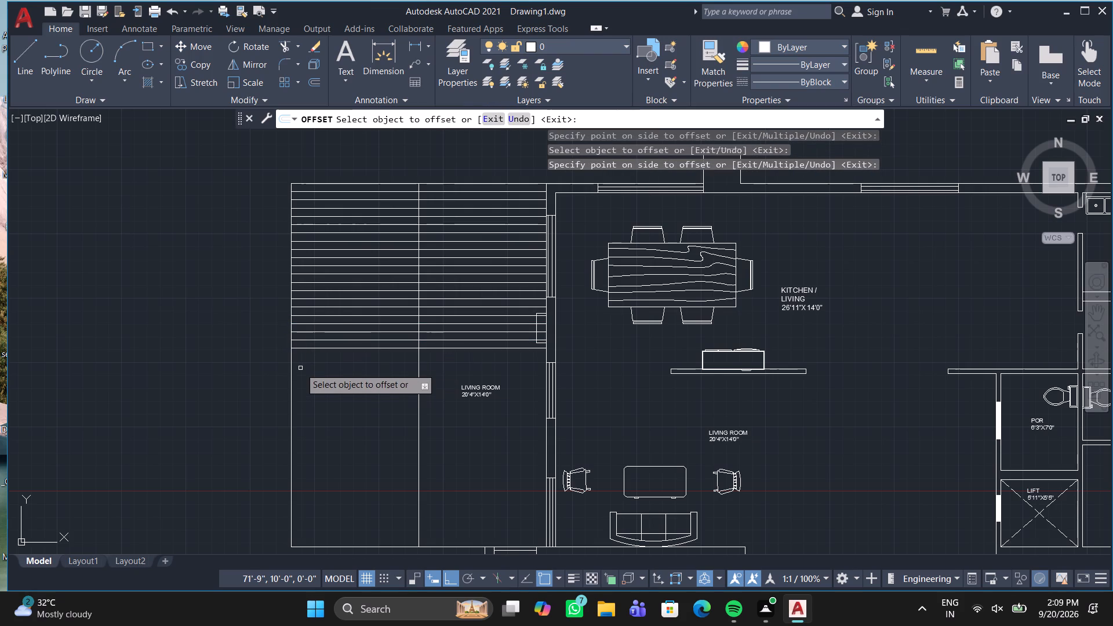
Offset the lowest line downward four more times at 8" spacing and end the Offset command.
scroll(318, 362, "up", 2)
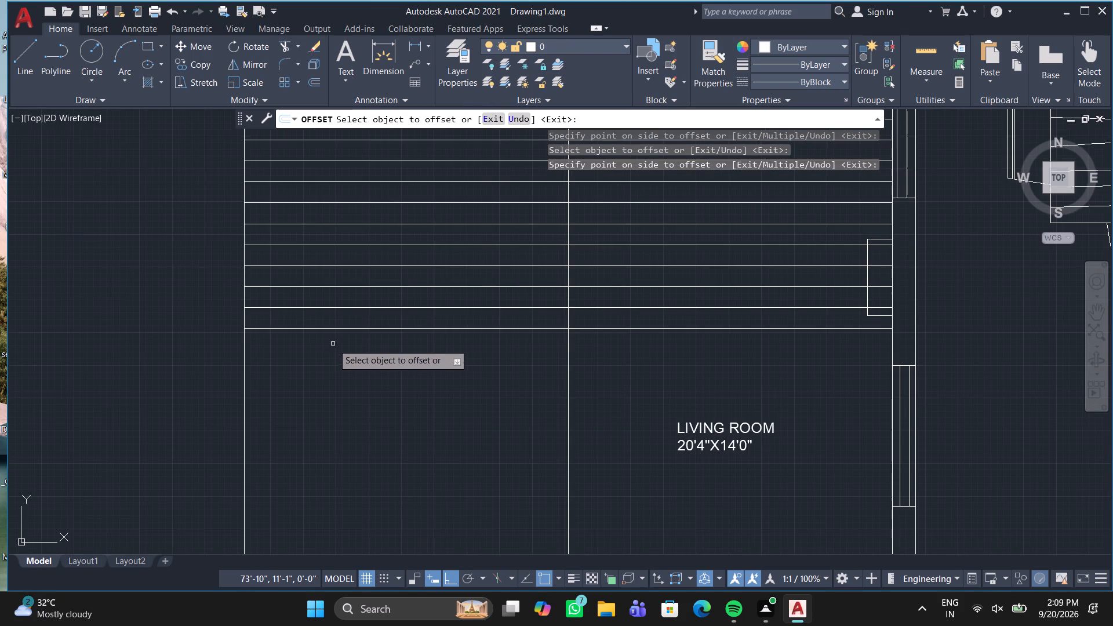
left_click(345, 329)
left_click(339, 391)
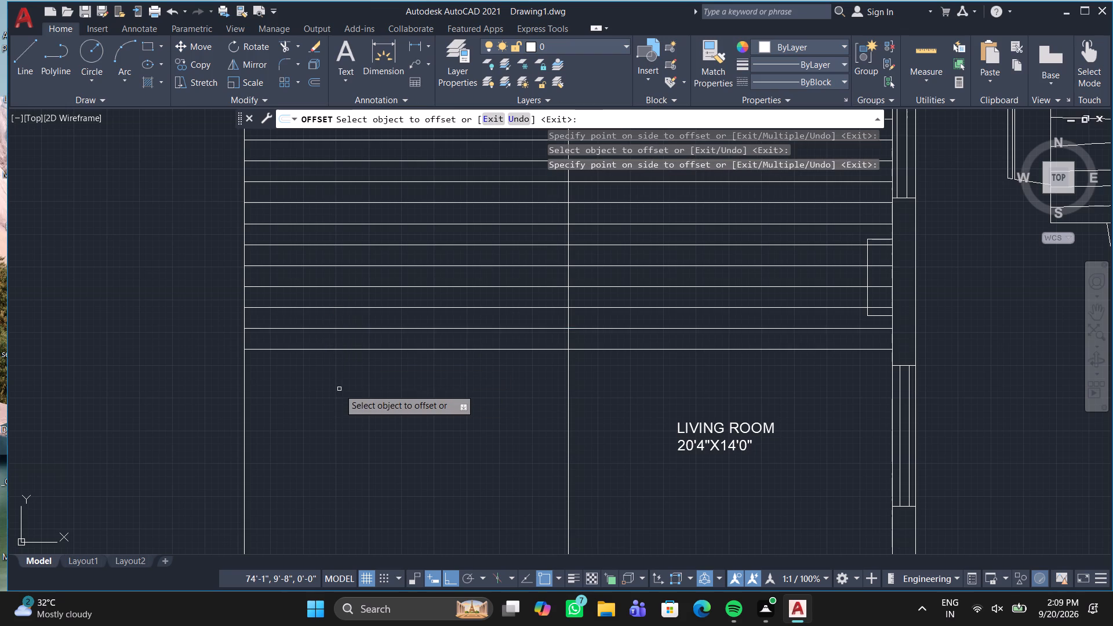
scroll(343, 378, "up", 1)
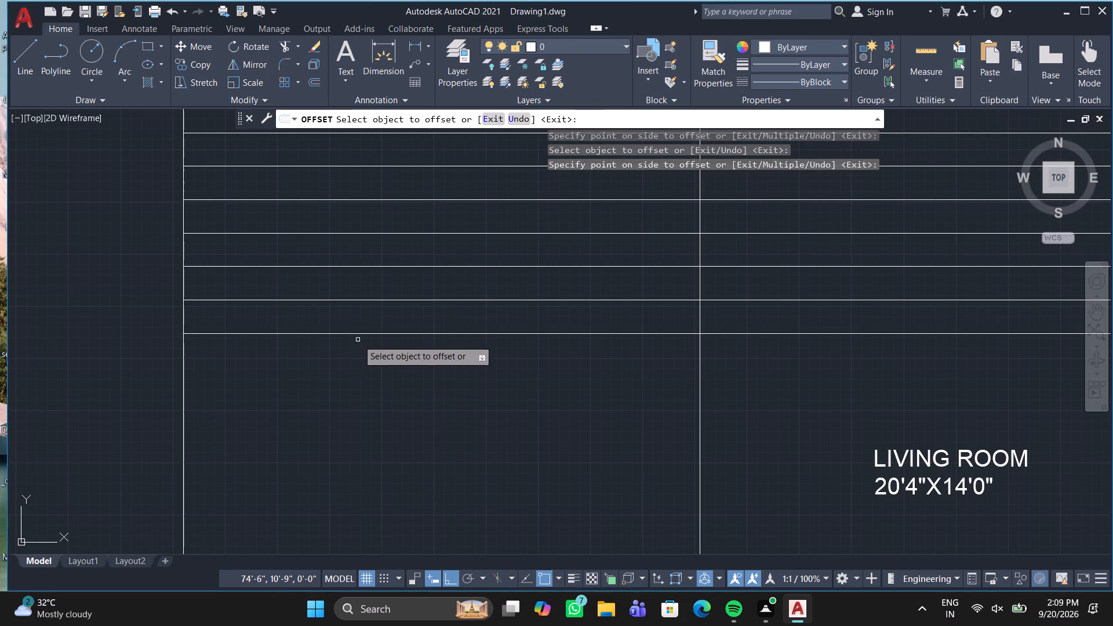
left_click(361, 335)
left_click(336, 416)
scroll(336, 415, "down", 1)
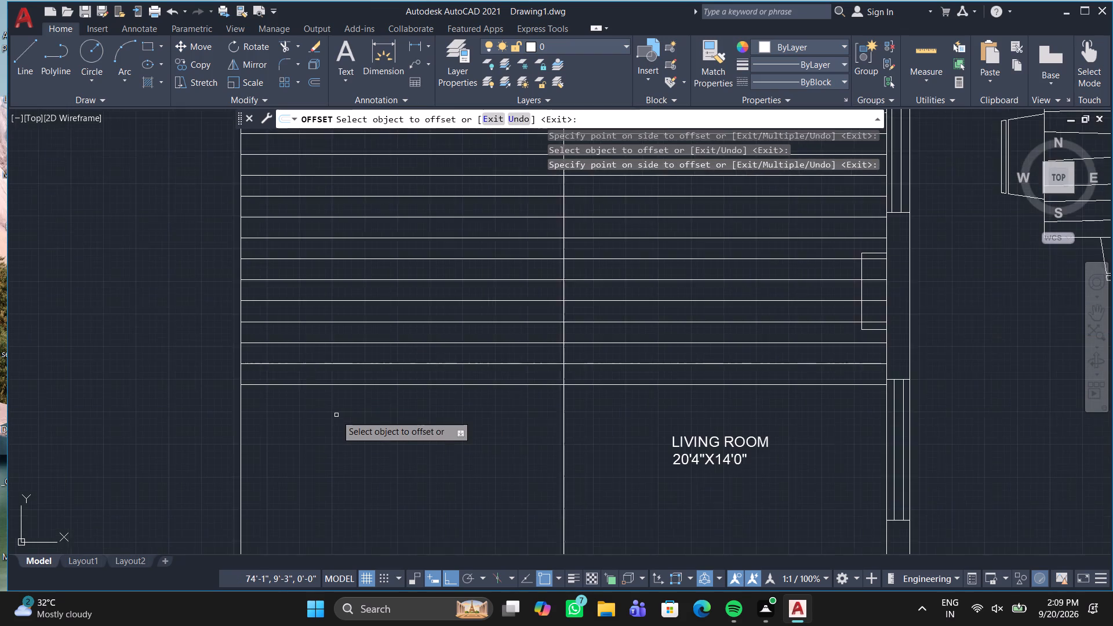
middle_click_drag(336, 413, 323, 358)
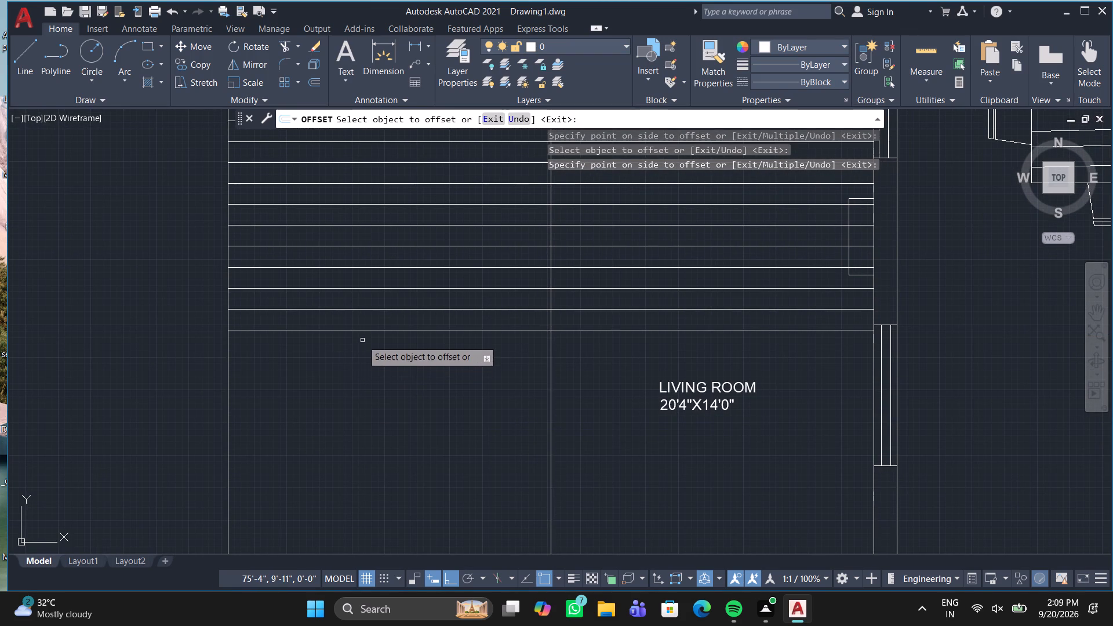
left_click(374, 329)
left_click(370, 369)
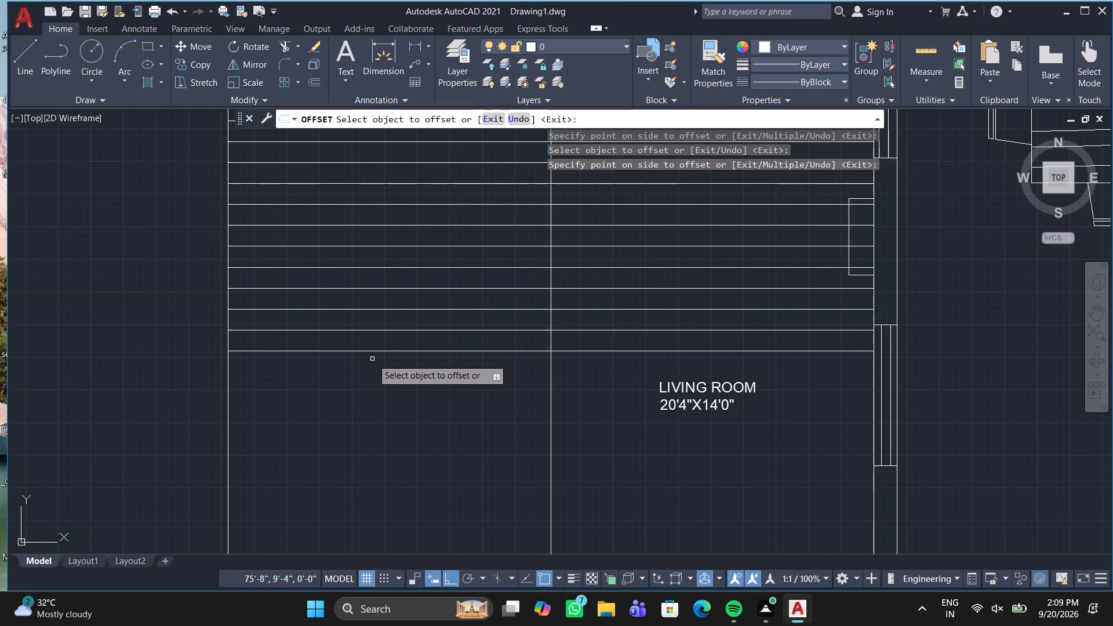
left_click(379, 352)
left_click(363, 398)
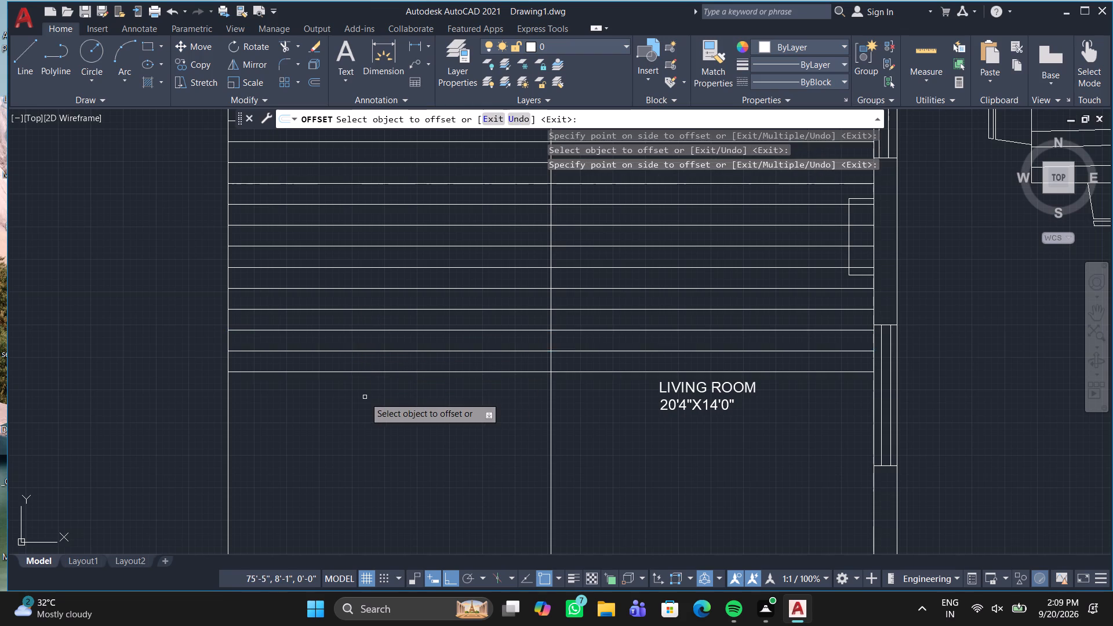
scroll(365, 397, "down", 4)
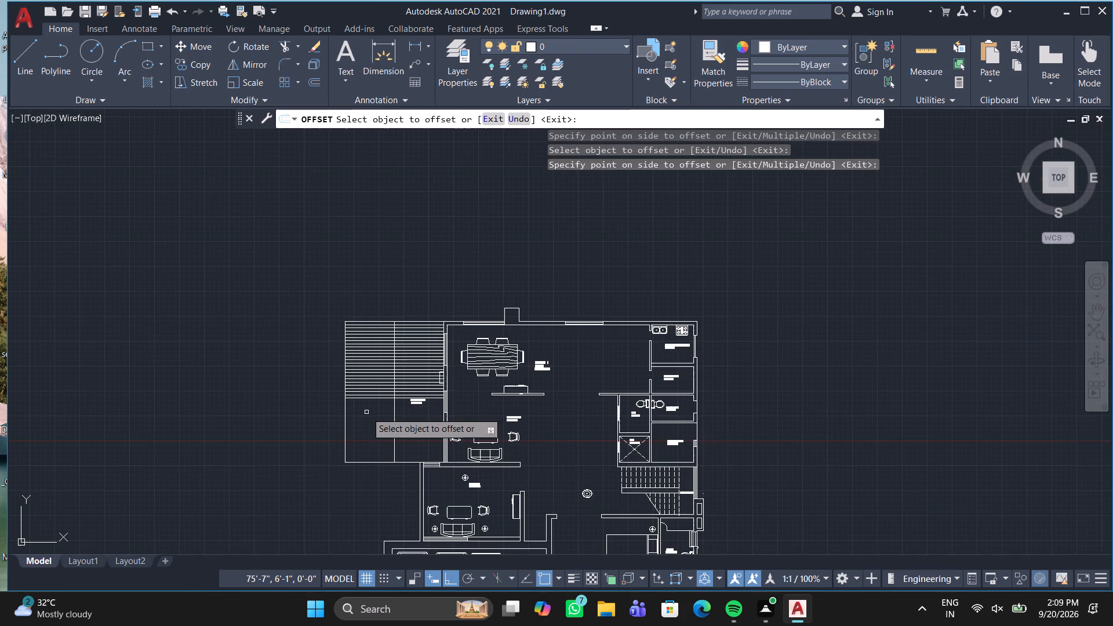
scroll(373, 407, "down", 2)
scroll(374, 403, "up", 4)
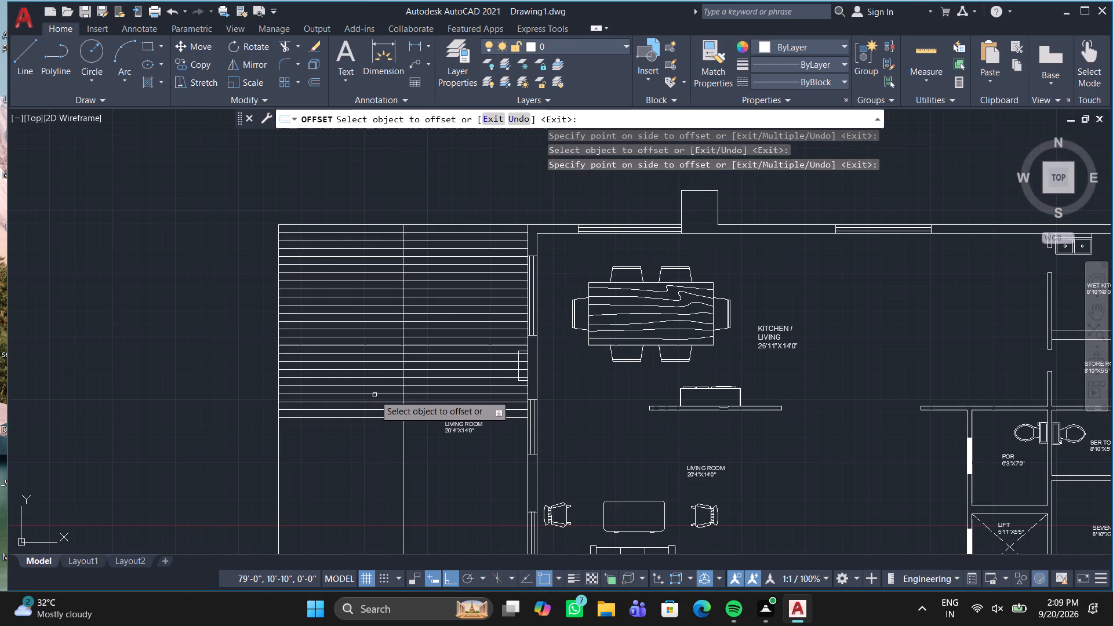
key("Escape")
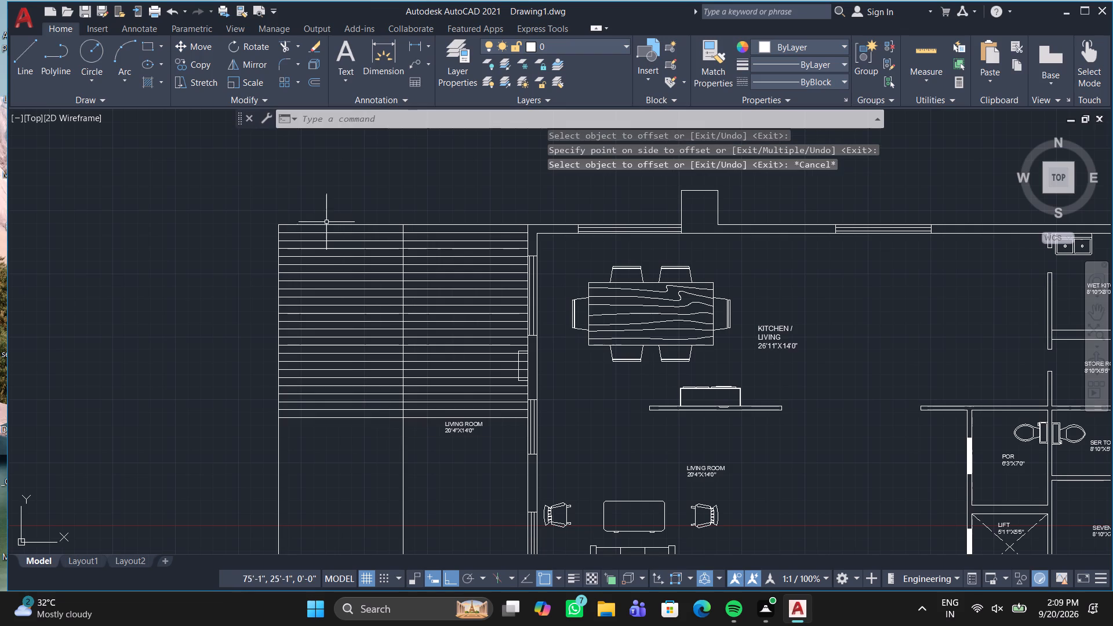
Delete the outdoor area's horizontal lines including its top edge, its room label, and the enclosed window and box objects along the adjoining wall.
left_click_drag(235, 187, 206, 334)
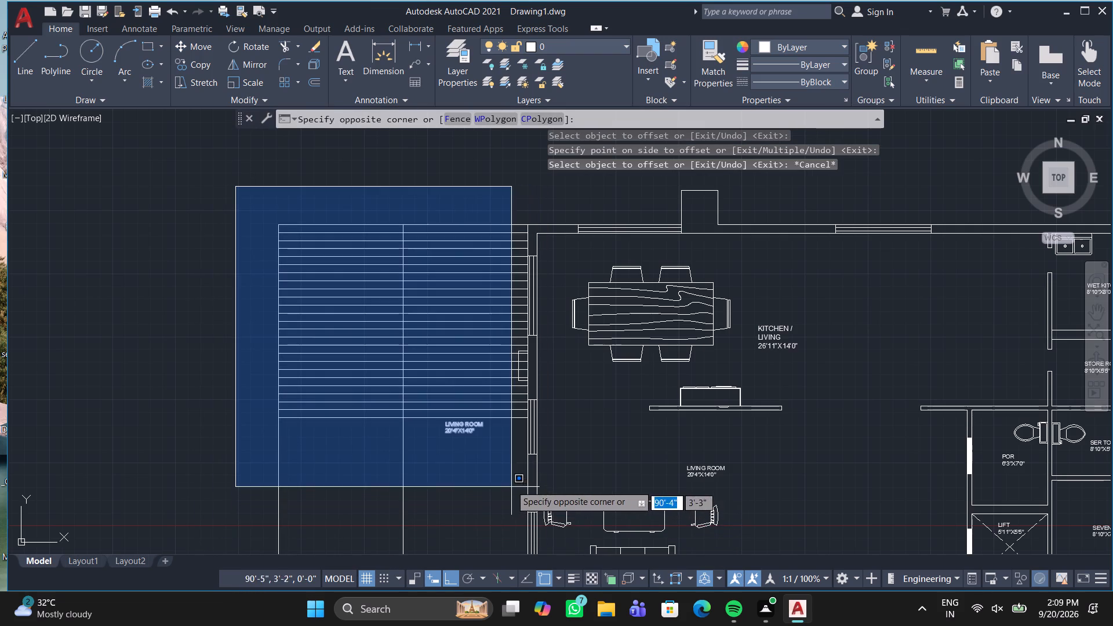
left_click(544, 465)
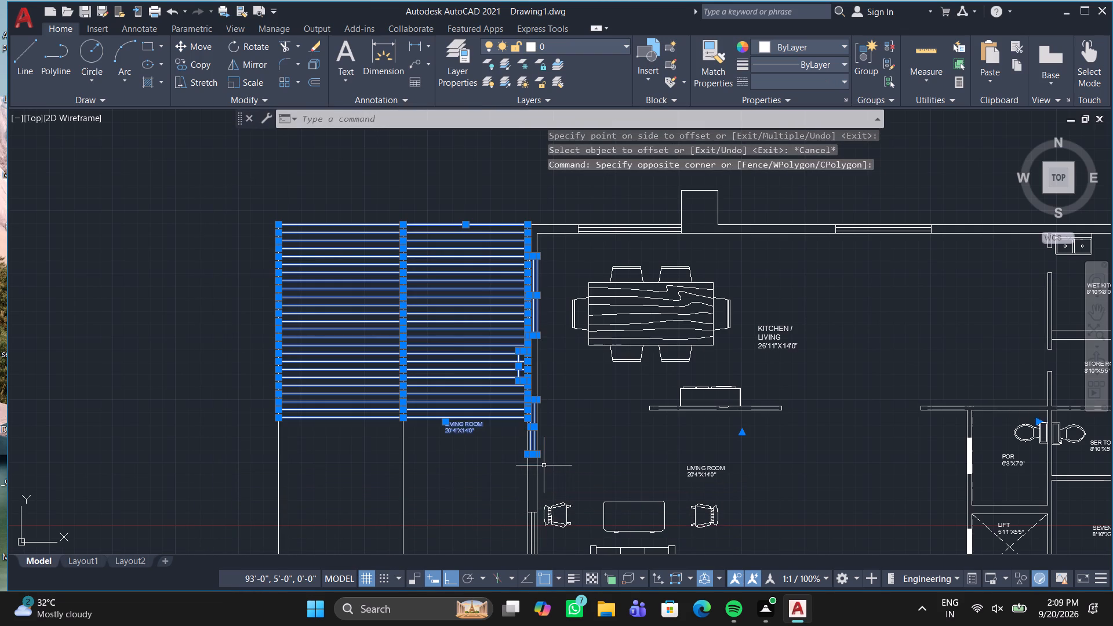
key("Delete")
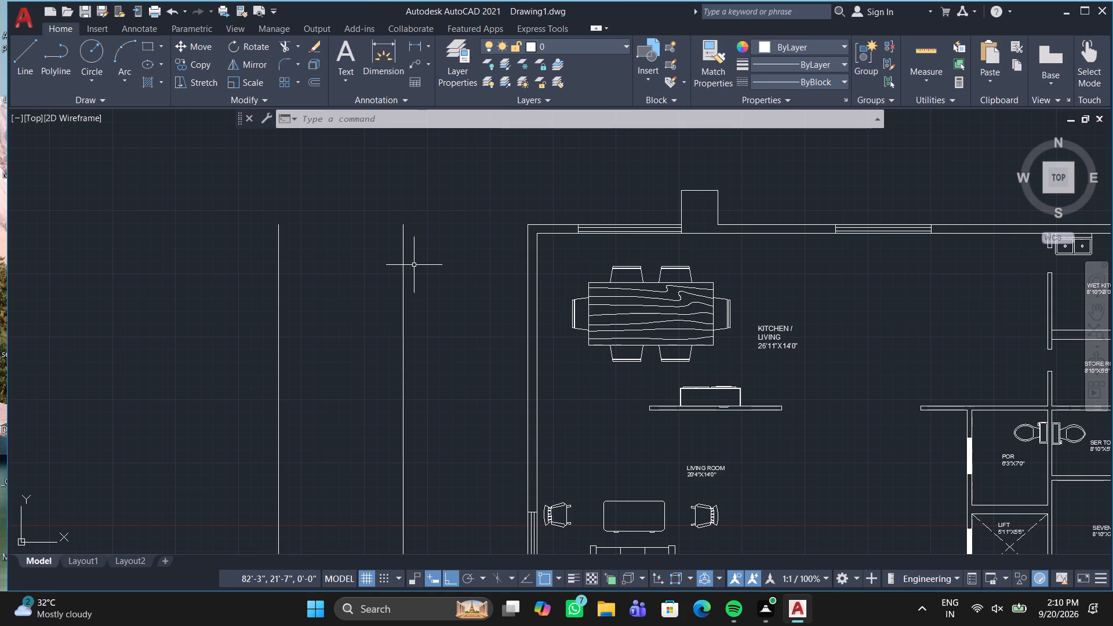
Redraw the outdoor outline's top edge as a horizontal line from its outer side's top end to the house's wall corner.
key("l")
key("Return")
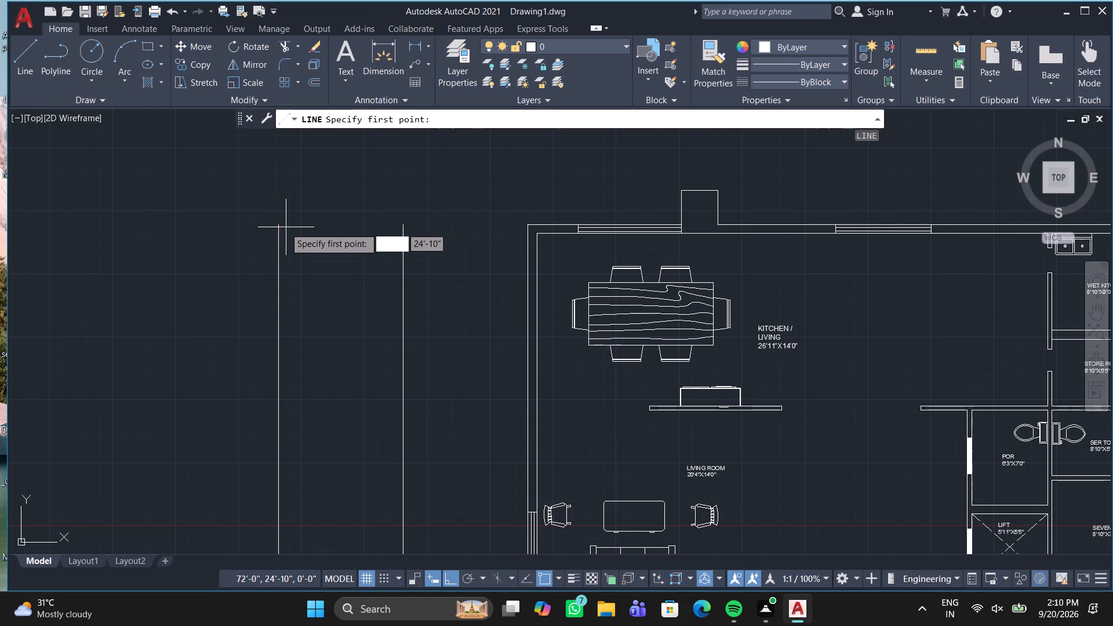
left_click(279, 227)
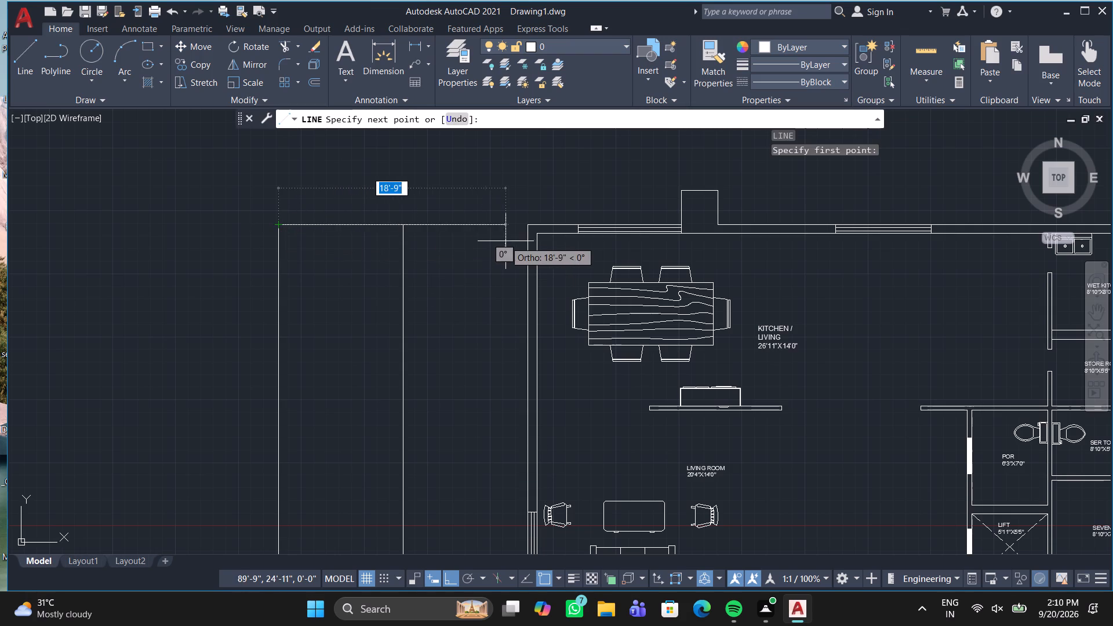
left_click(529, 227)
key("Return")
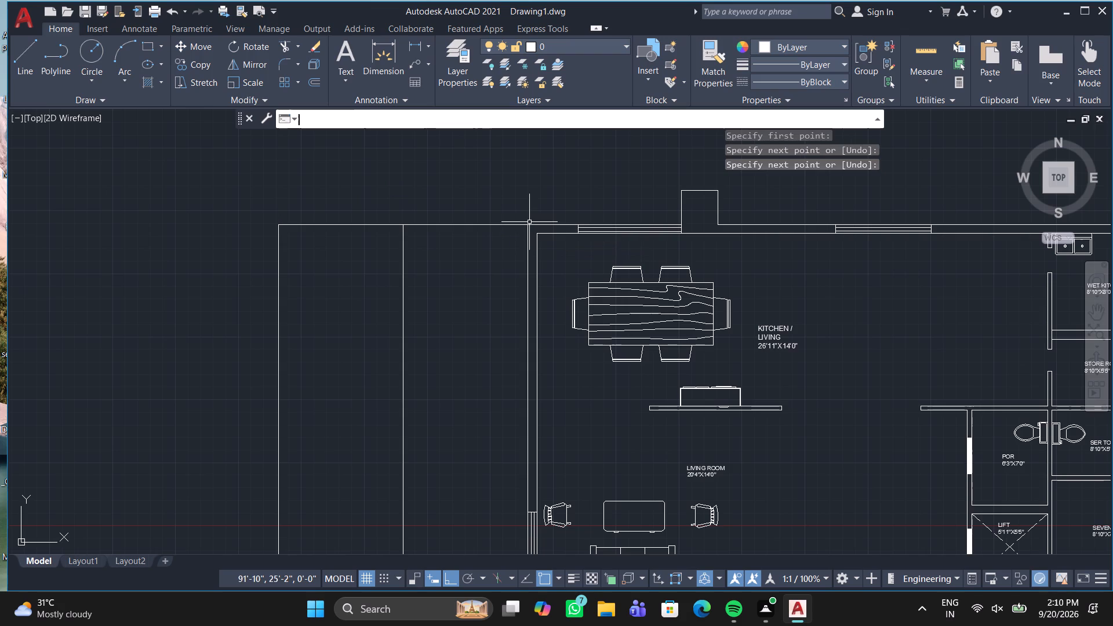
Offset the outdoor area's redrawn top edge downward at 1' spacing, repeating from each new line to make five parallel lines.
left_click(317, 79)
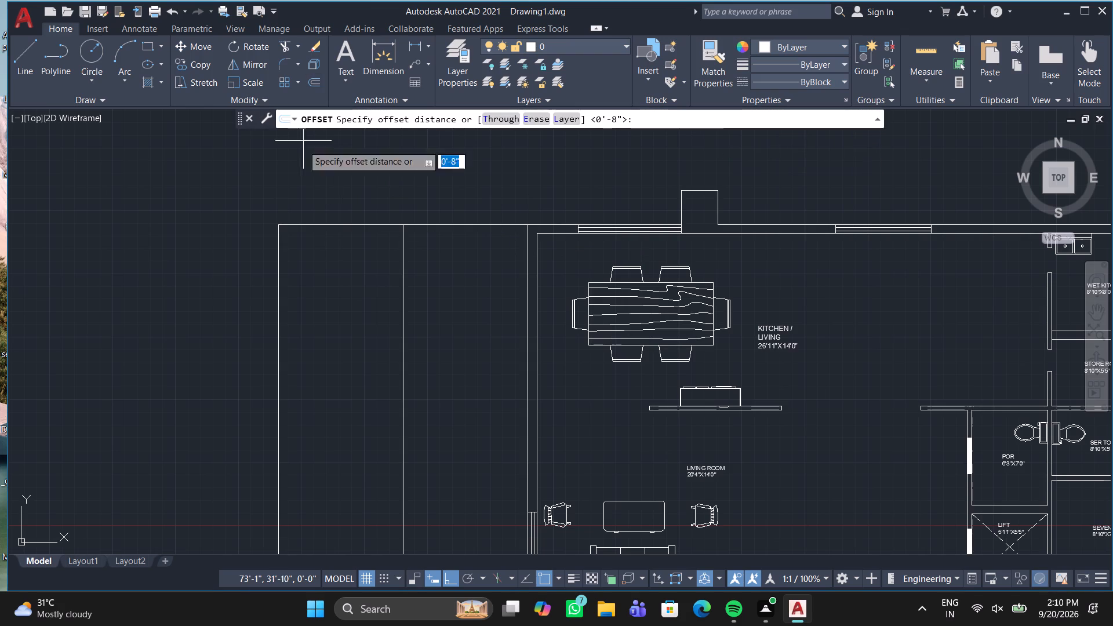
type("1'")
key("Return")
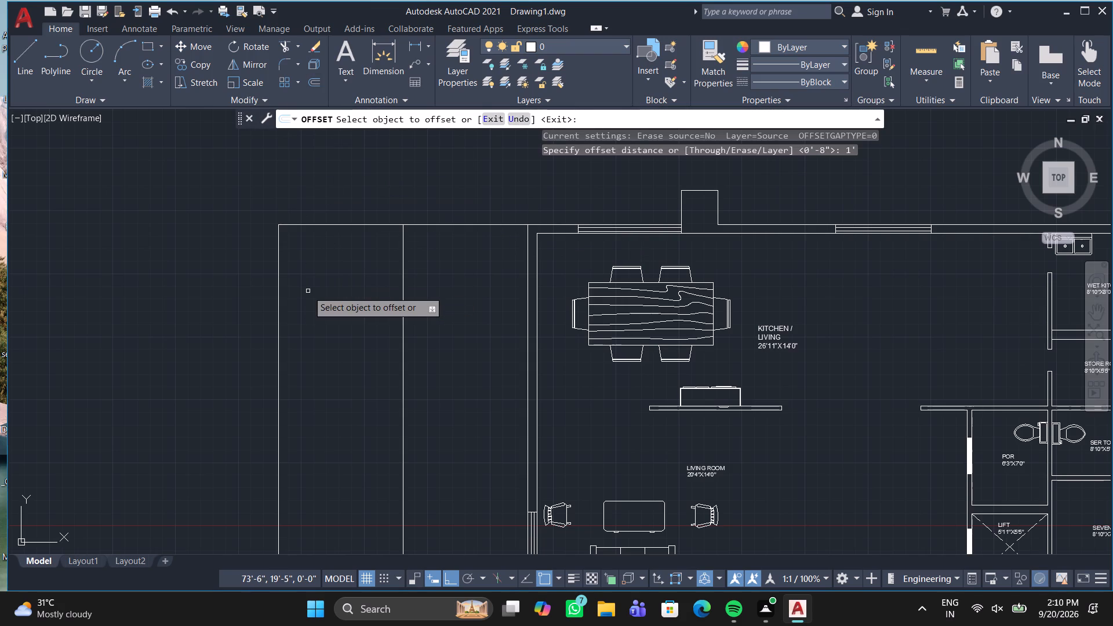
left_click_drag(413, 226, 417, 232)
left_click(433, 298)
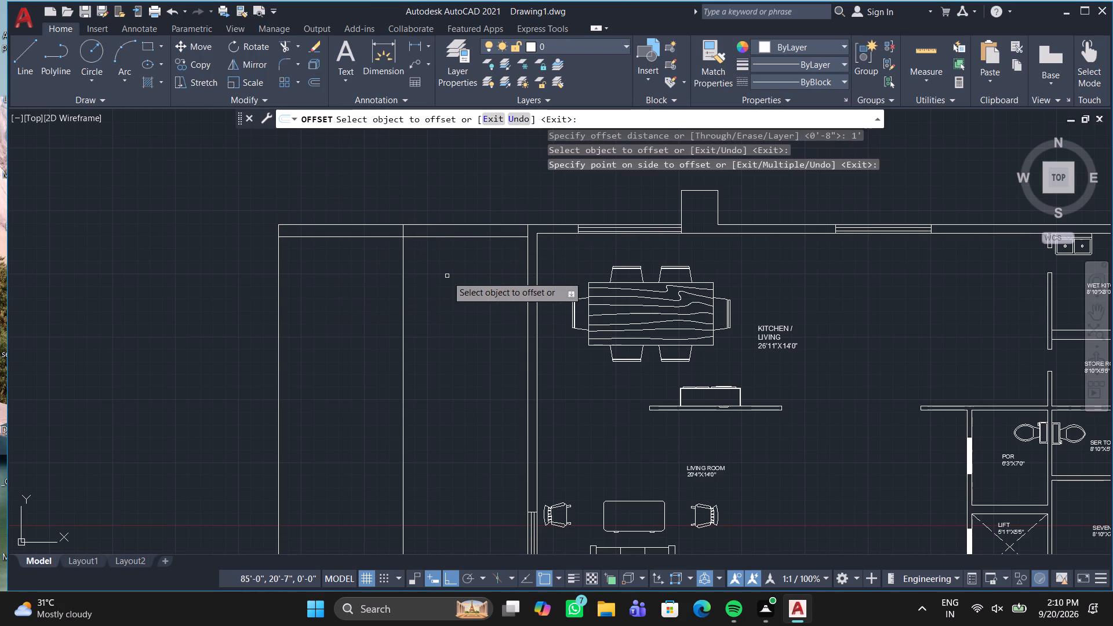
left_click(465, 238)
left_click(461, 282)
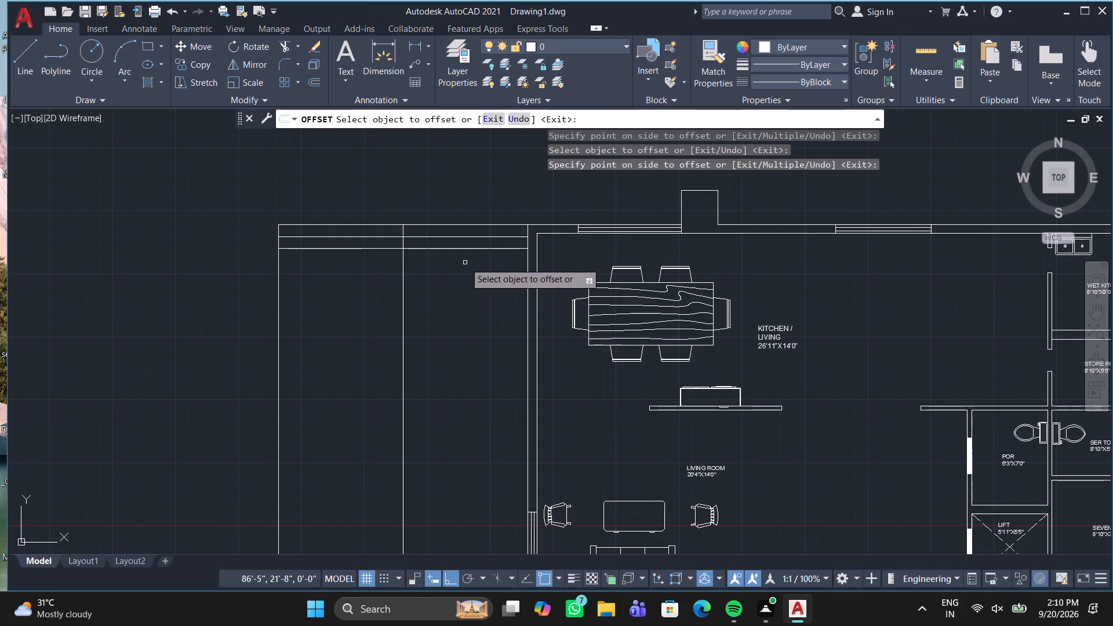
left_click(473, 250)
left_click(468, 289)
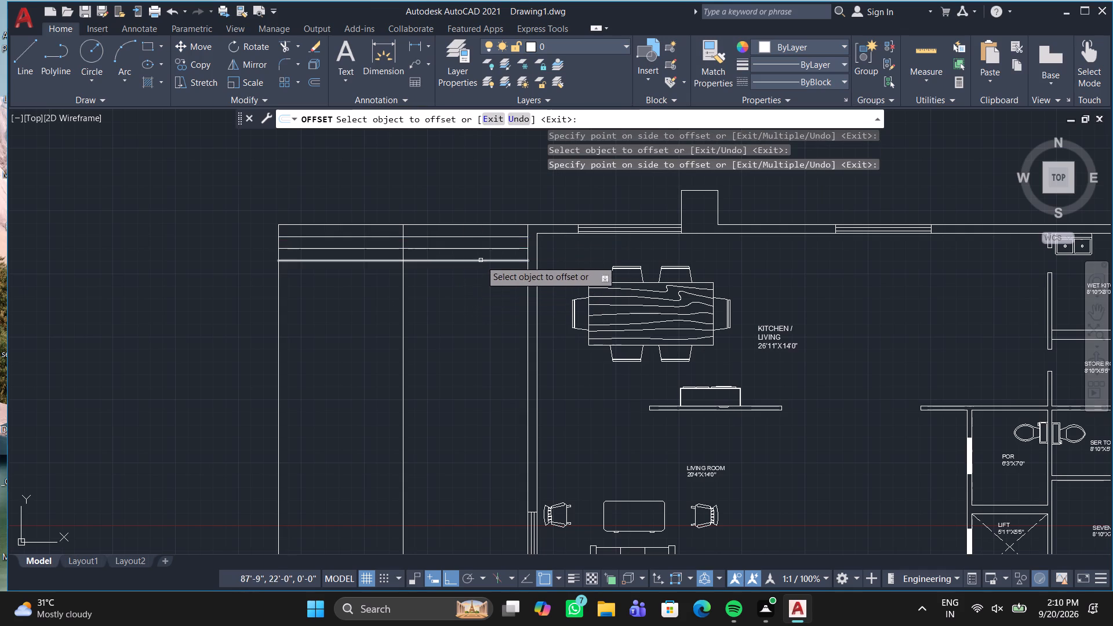
left_click(481, 260)
left_click(477, 283)
left_click(475, 272)
left_click(466, 303)
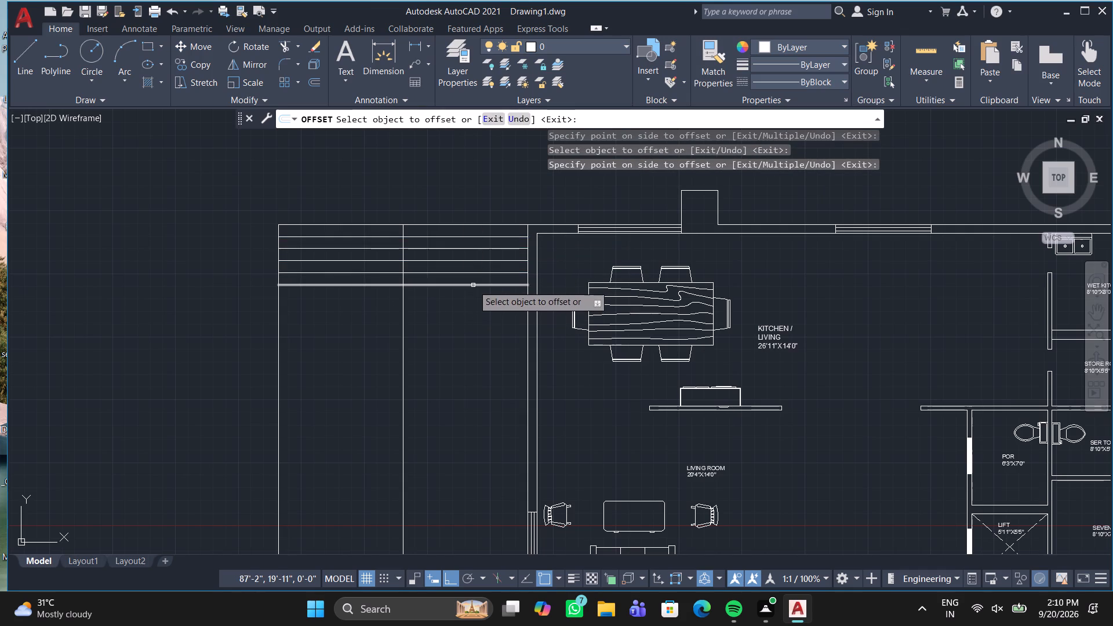
Extend the pattern with four more 1' offsets downward, reaching beside the lower part of the dining table.
left_click(473, 285)
left_click(463, 313)
left_click(464, 295)
left_click(446, 336)
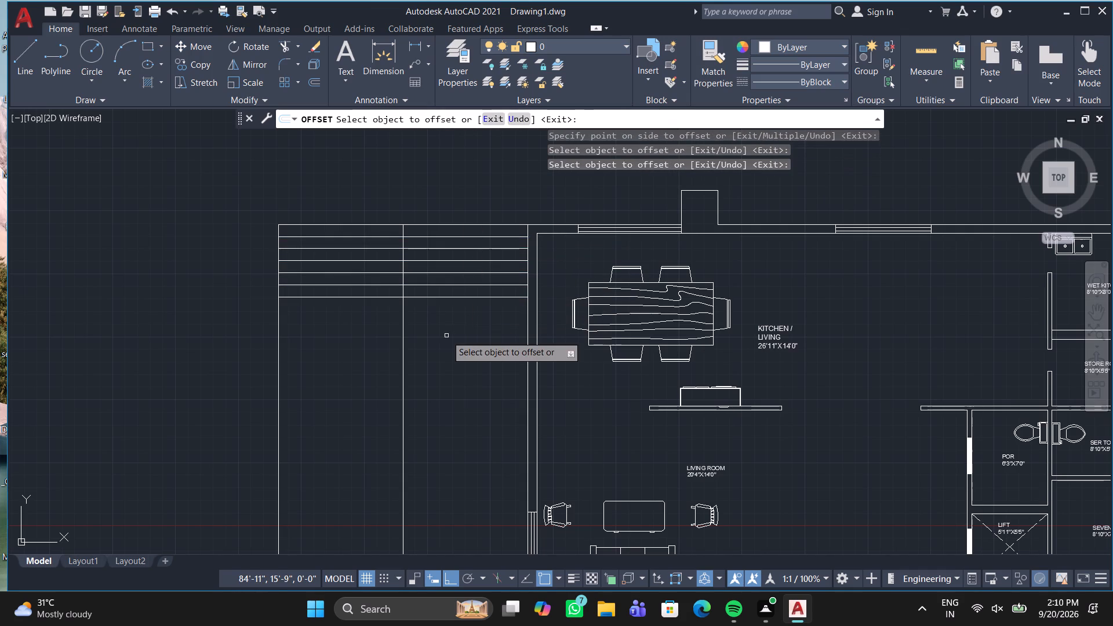
left_click(470, 299)
left_click(455, 332)
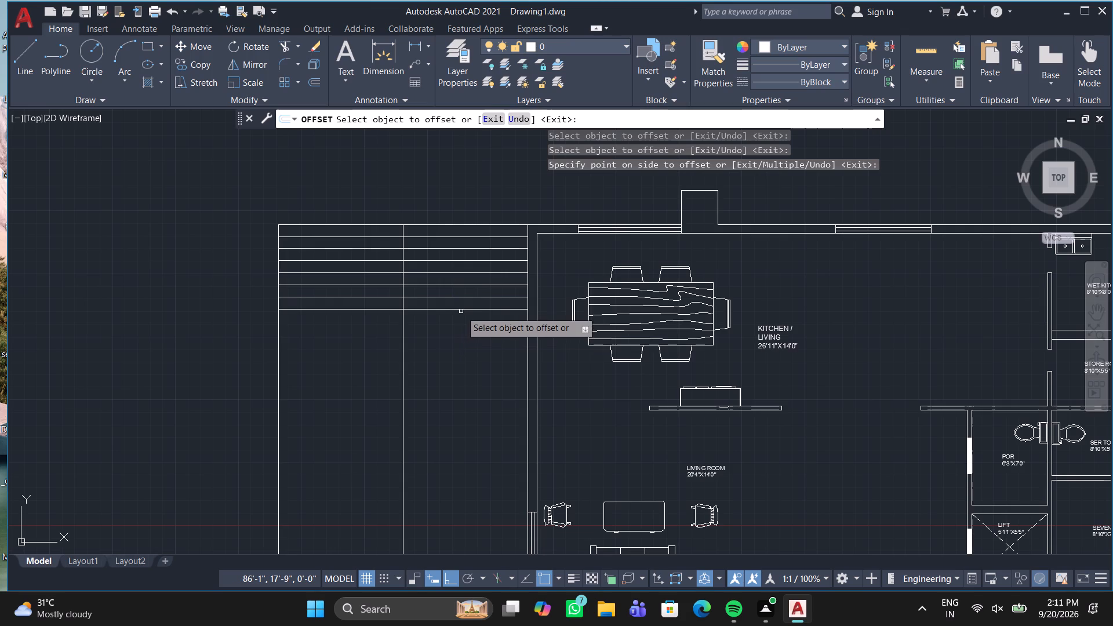
left_click(461, 310)
left_click(449, 348)
left_click(458, 322)
left_click(456, 361)
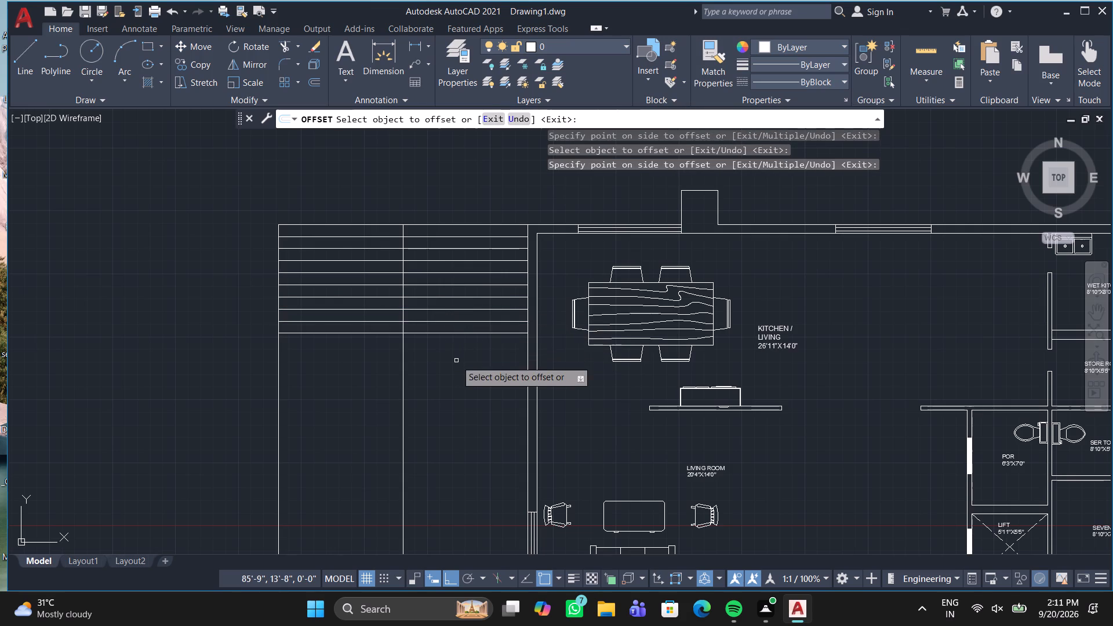
Offset the lowest line downward three more times at 1' spacing, reaching just below the level of the dining chairs.
left_click(461, 331)
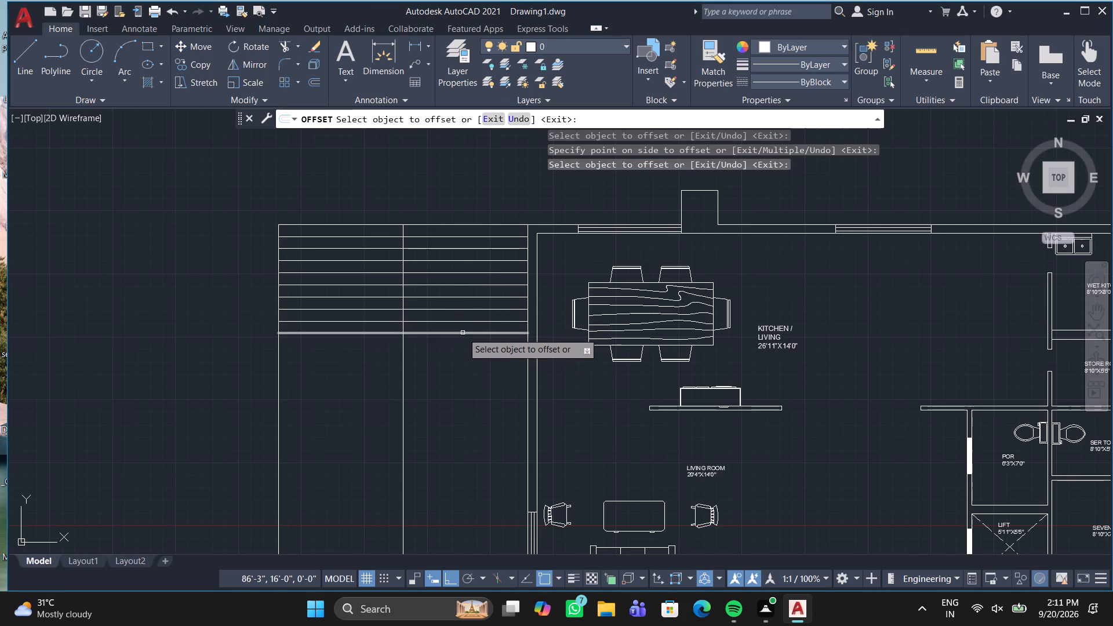
left_click(463, 333)
left_click(443, 376)
left_click(450, 348)
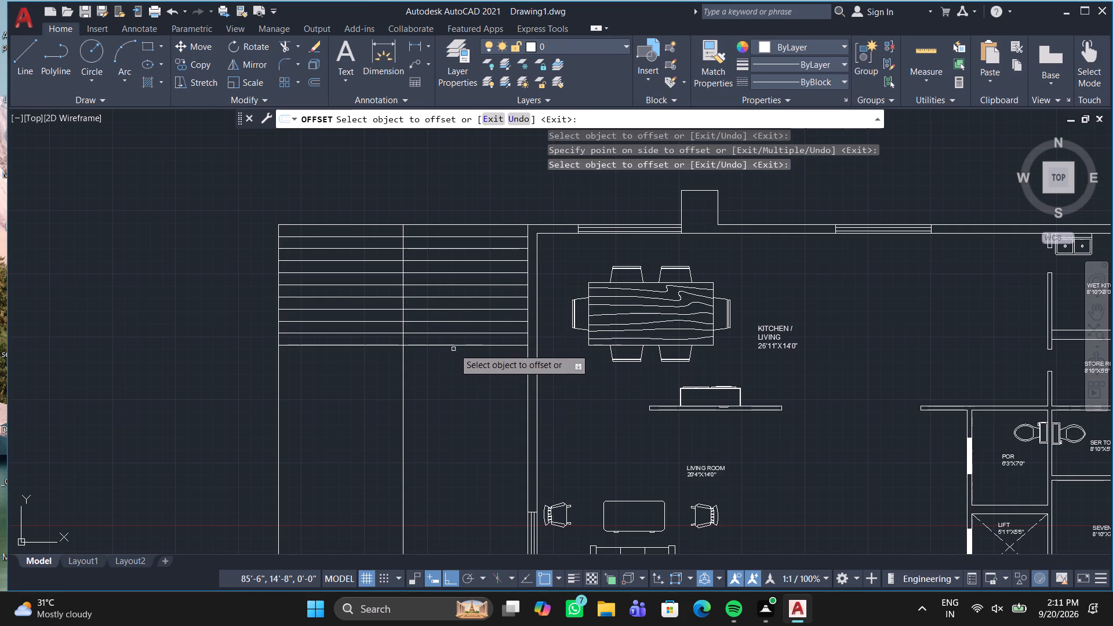
left_click(456, 344)
left_click(448, 365)
scroll(443, 366, "down", 1)
middle_click_drag(446, 367, 416, 242)
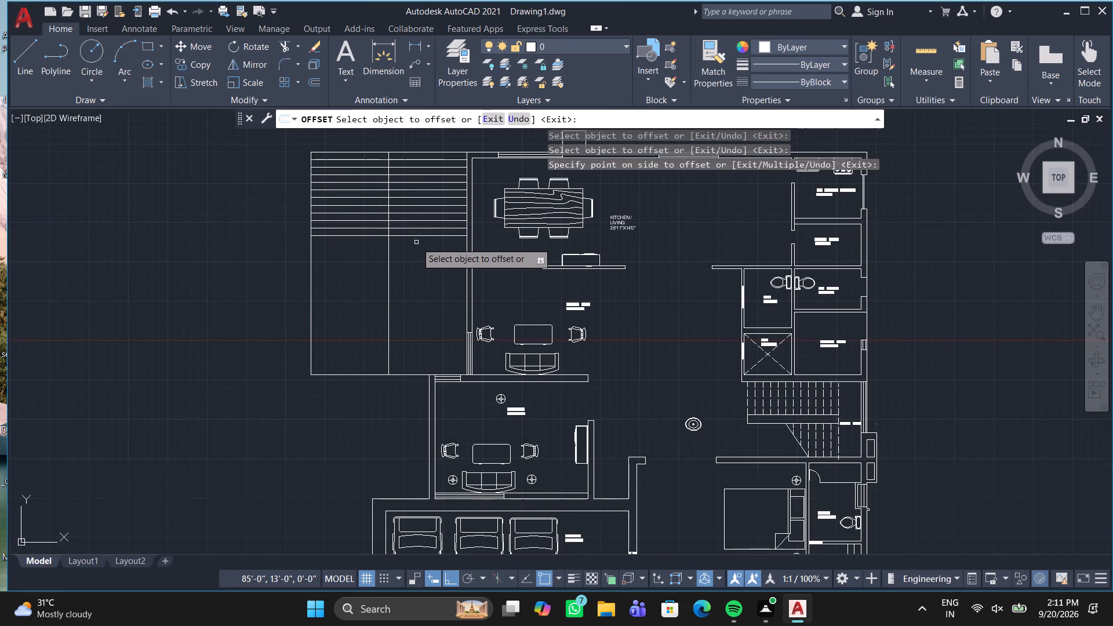
left_click(416, 235)
left_click(415, 256)
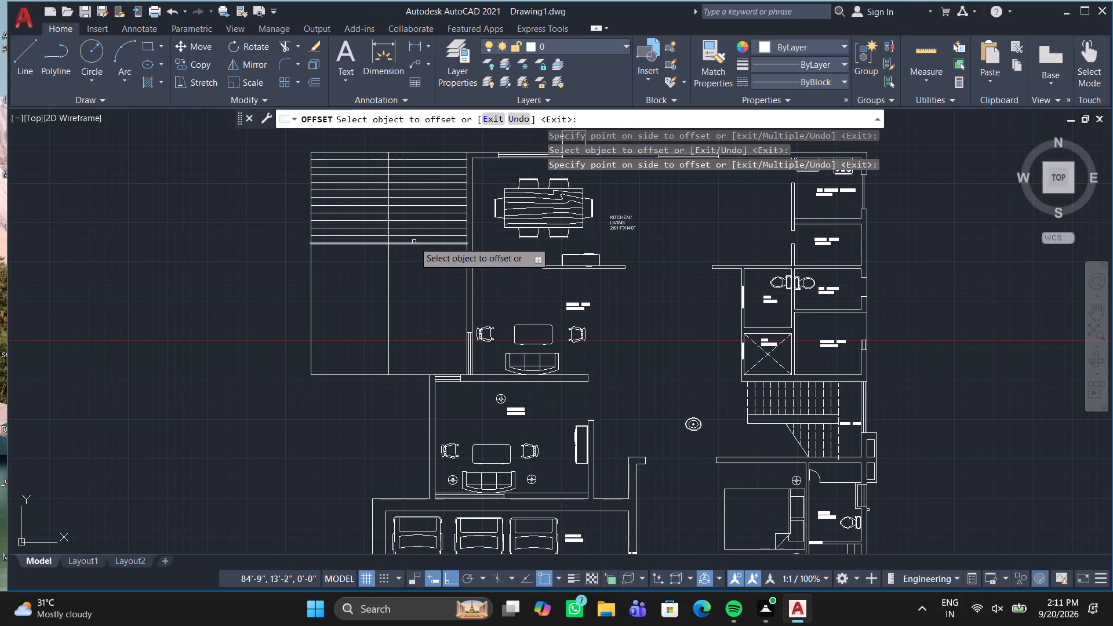
Add five more 1' offsets downward, reaching just below the level of the partition between kitchen and living room.
left_click(414, 243)
left_click(411, 261)
left_click(414, 249)
left_click(411, 284)
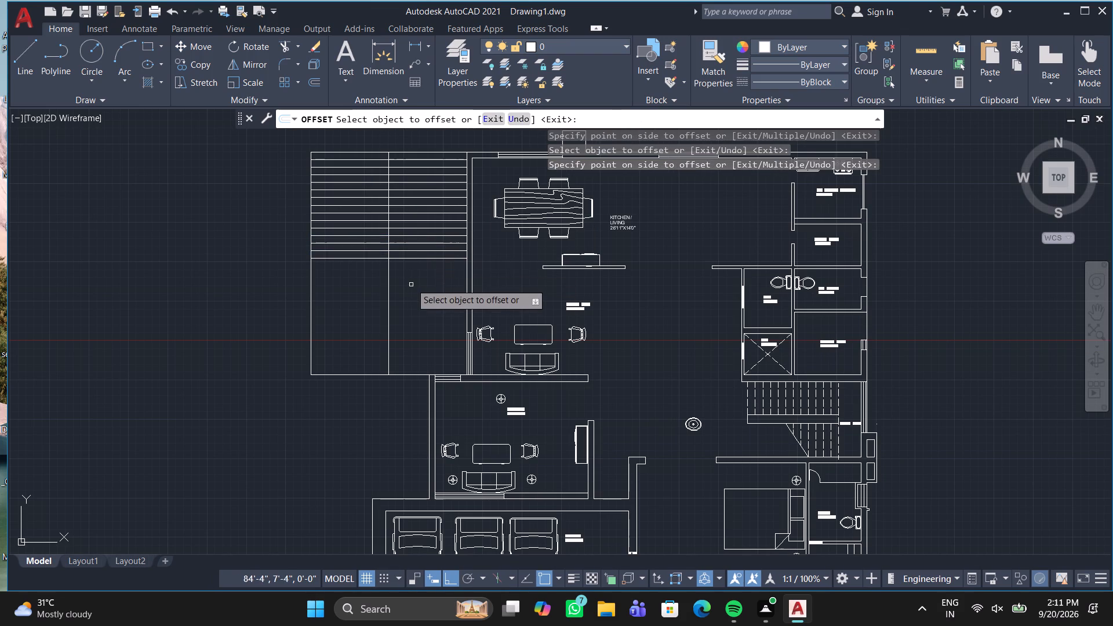
left_click(414, 258)
left_click(414, 278)
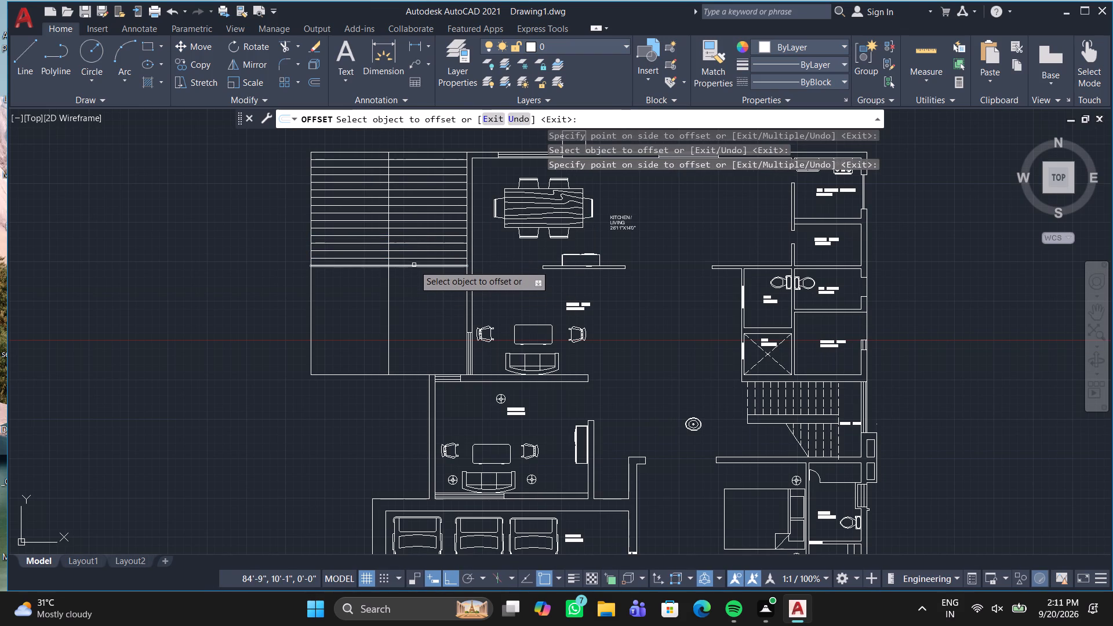
left_click(414, 265)
left_click(402, 299)
left_click(409, 275)
left_click(413, 294)
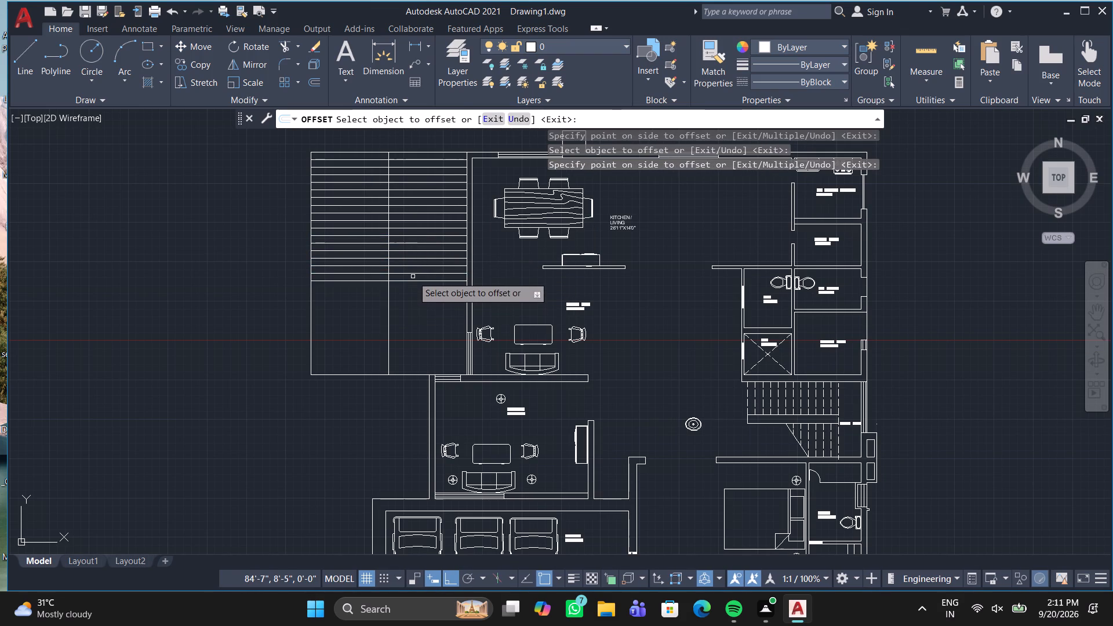
Add five more 1' offsets below the lowest line, stopping just above the living room's side window.
left_click(413, 281)
left_click(405, 303)
left_click(404, 287)
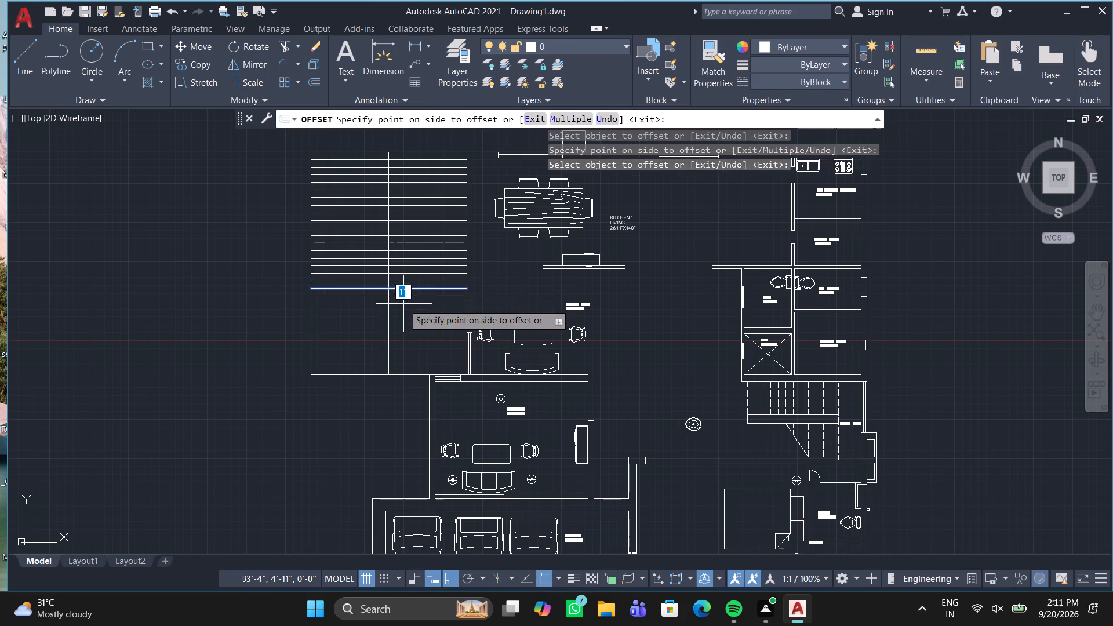
left_click(403, 304)
left_click(402, 295)
left_click(413, 328)
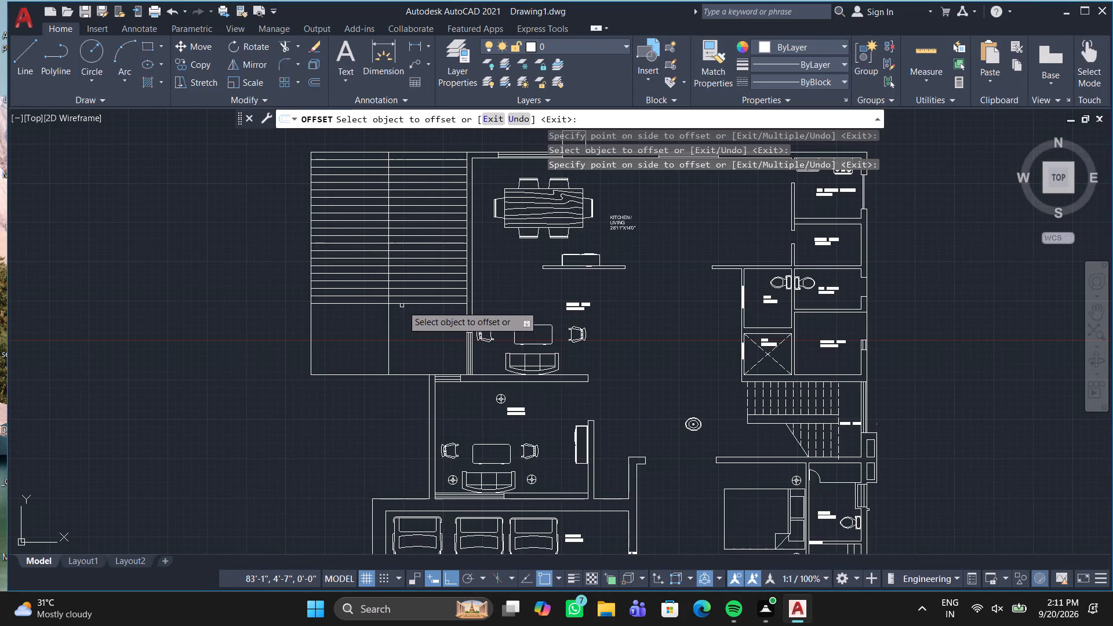
left_click(403, 304)
left_click(403, 314)
left_click(405, 310)
left_click(405, 327)
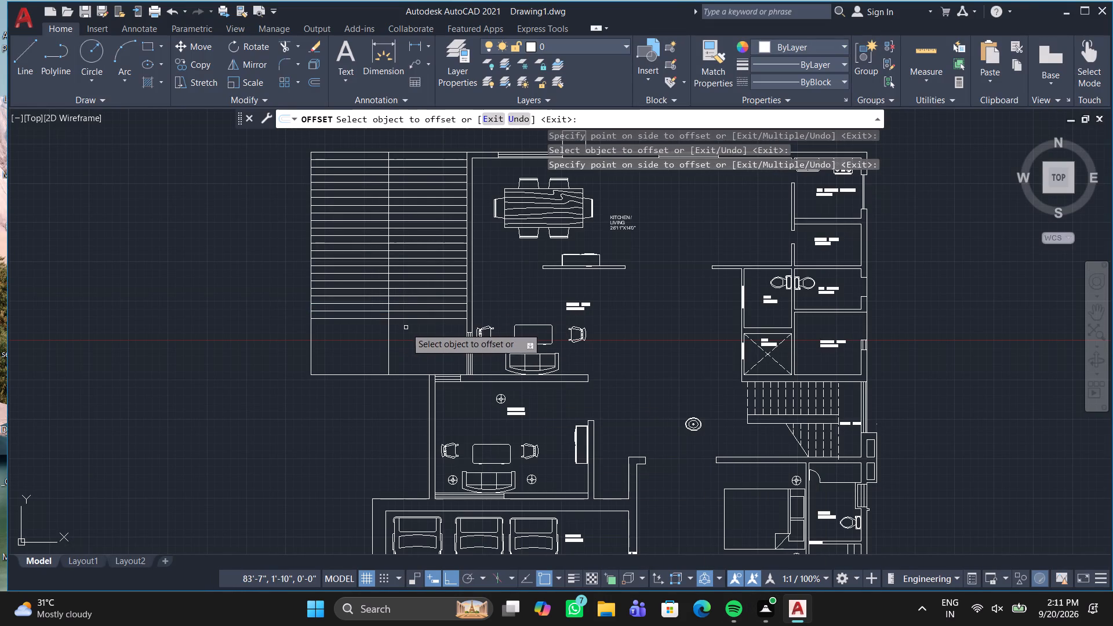
Offset the lowest line downward six more times at 1' spacing, leaving room for one more line above the bottom edge.
left_click(412, 319)
left_click(409, 344)
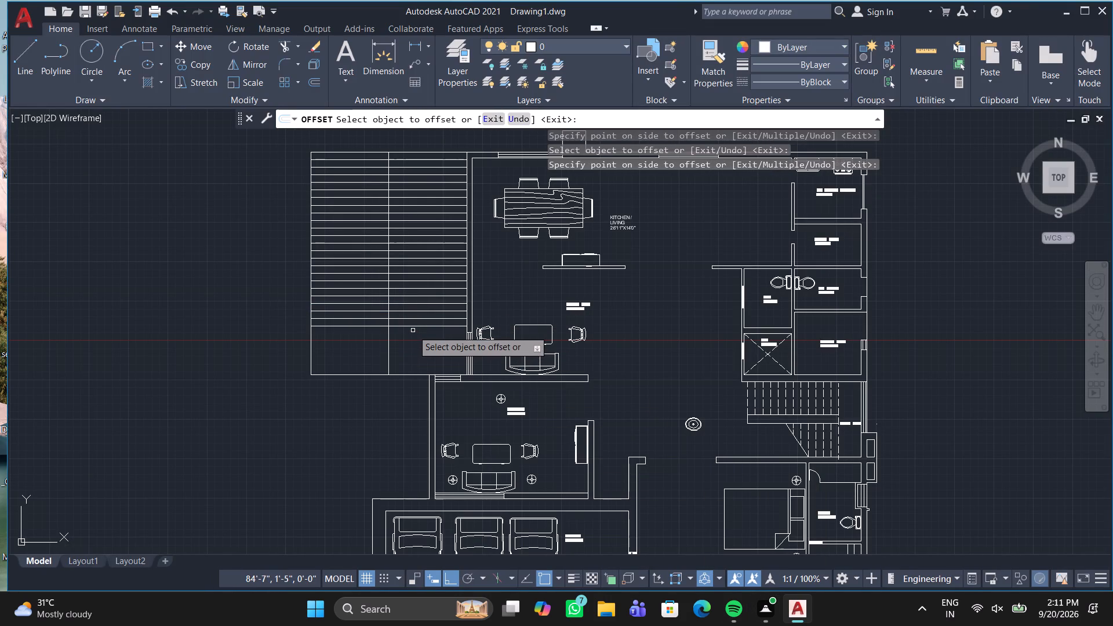
left_click(421, 326)
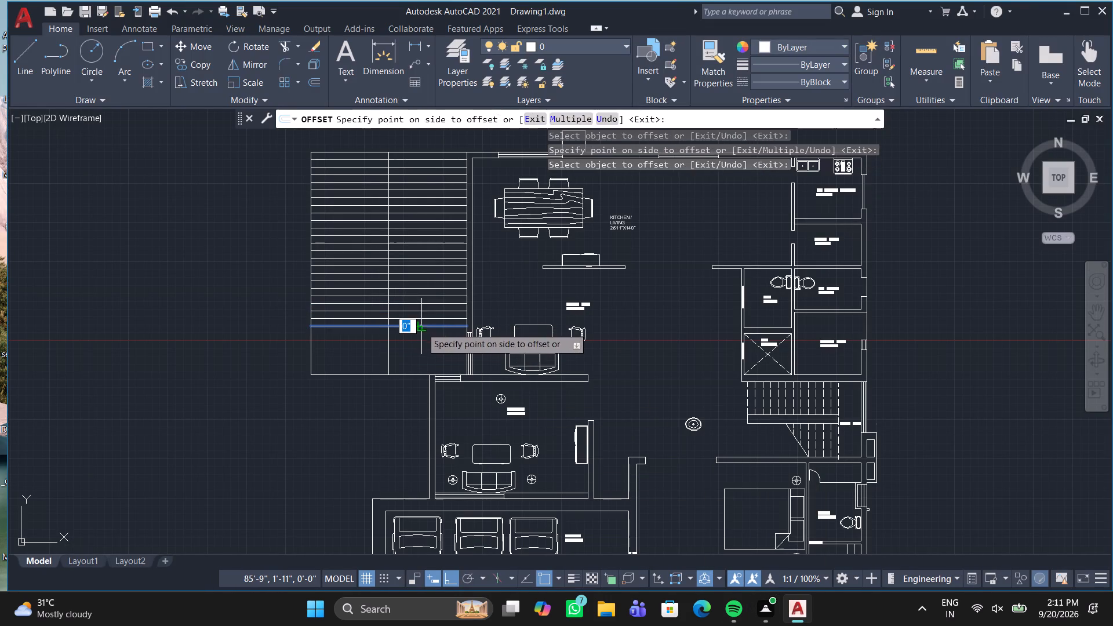
left_click(421, 334)
left_click(421, 333)
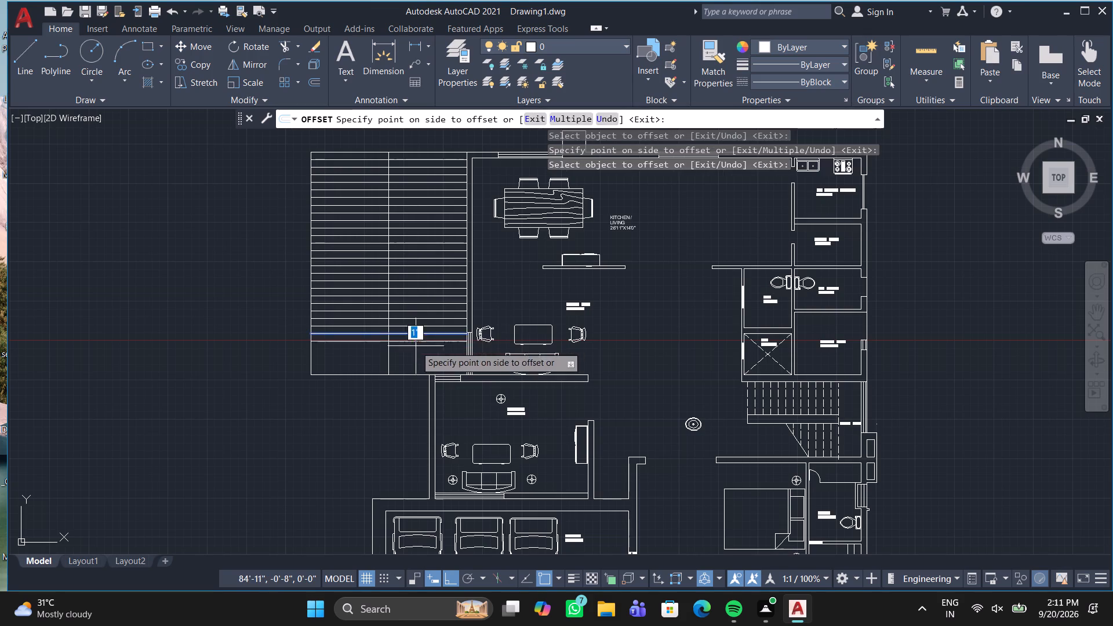
left_click(416, 346)
left_click(417, 341)
left_click(410, 356)
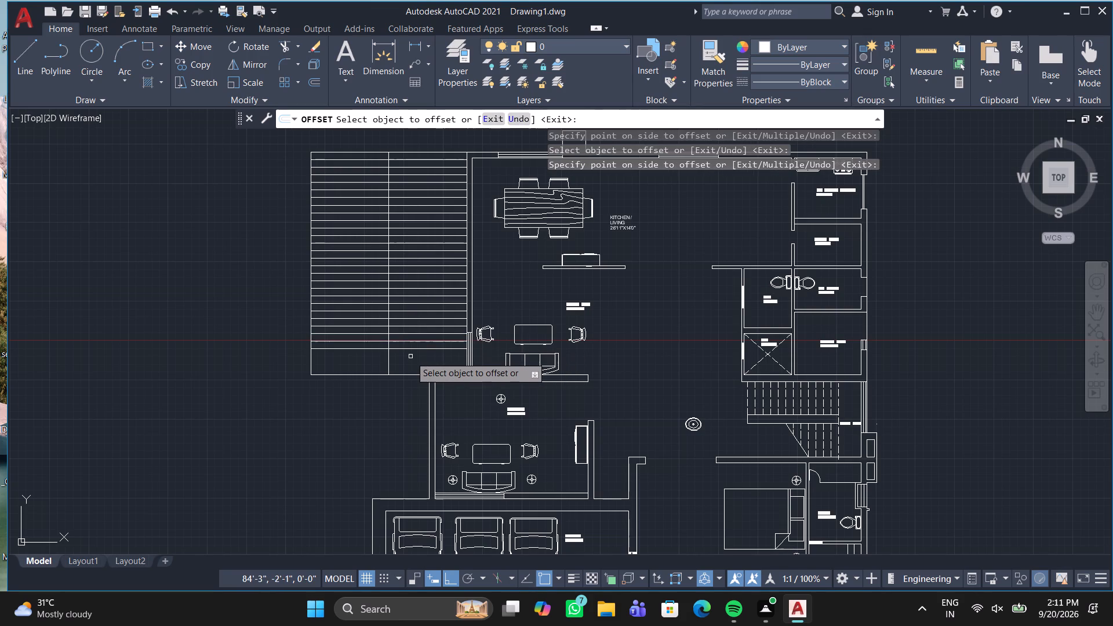
left_click(414, 348)
left_click(410, 360)
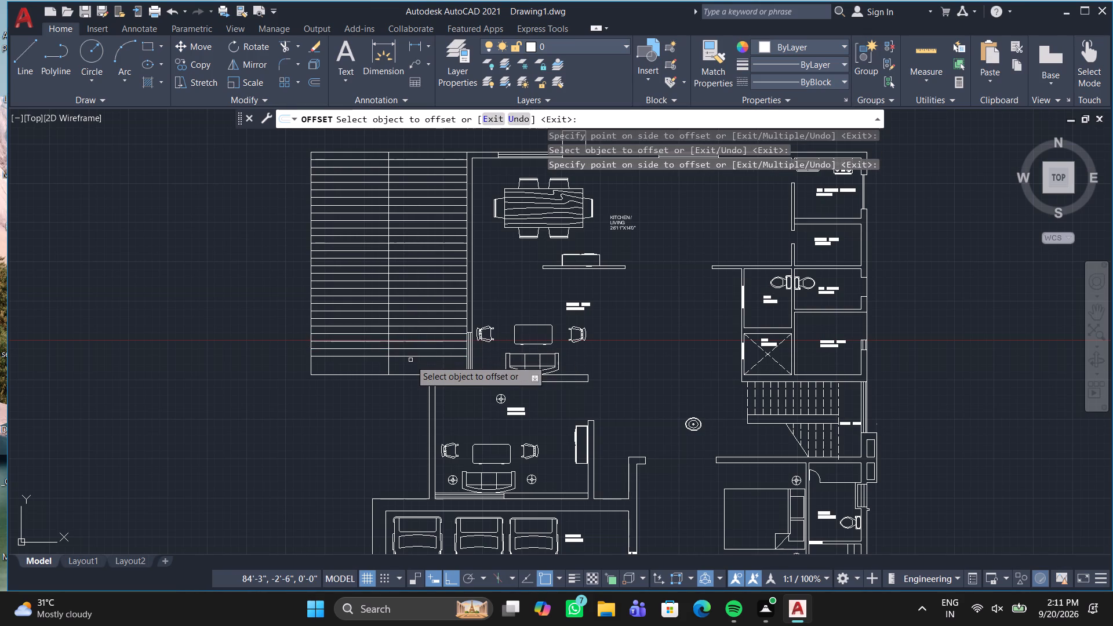
left_click(410, 356)
left_click(407, 367)
Offset the lowest line 1' downward to place the final line just above the outdoor area's bottom edge, and end the Offset command.
double_click(407, 363)
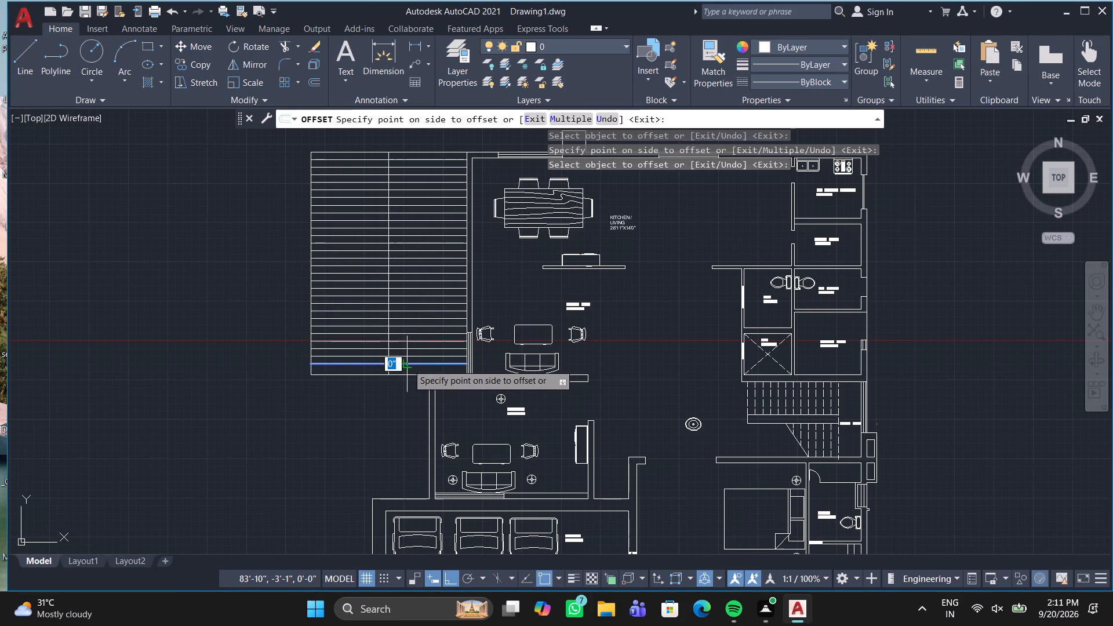
left_click(408, 364)
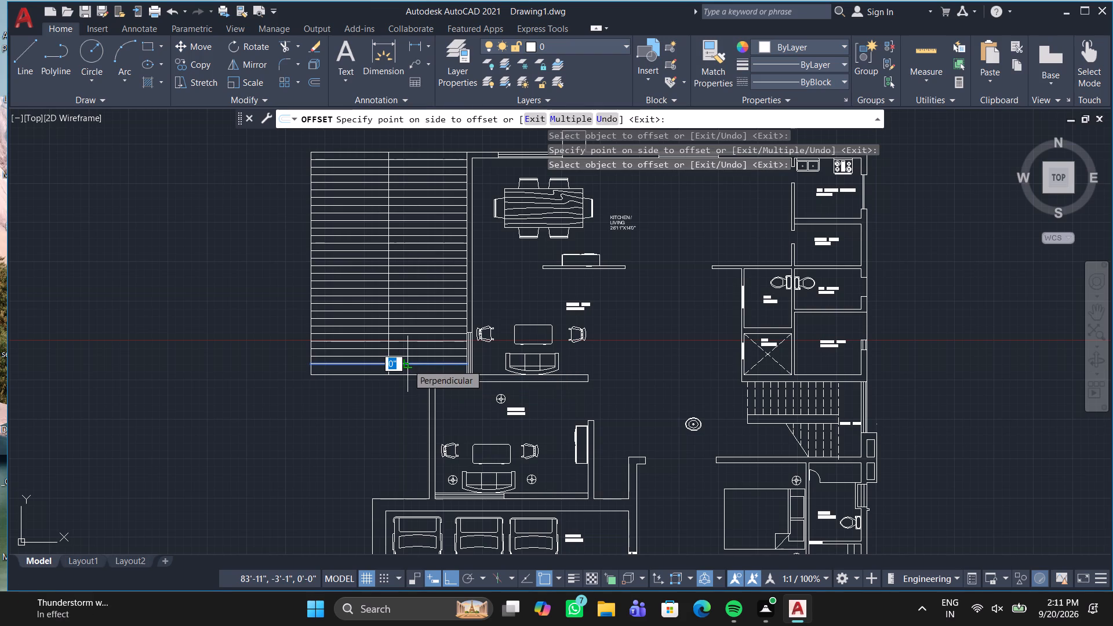
scroll(408, 364, "up", 2)
left_click(408, 364)
left_click(406, 366)
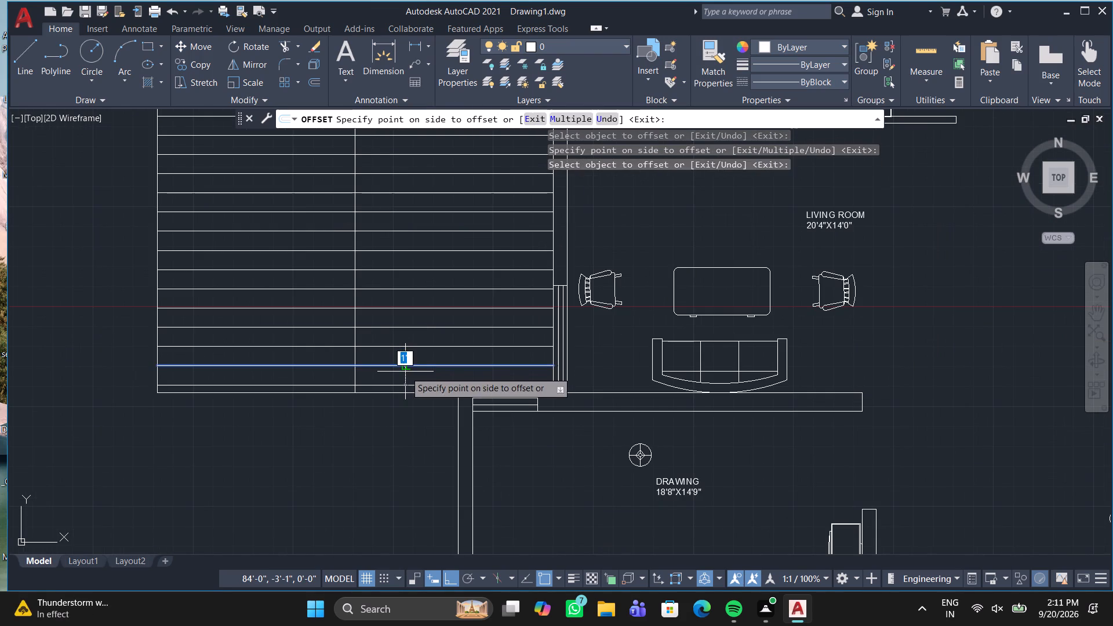
left_click(405, 372)
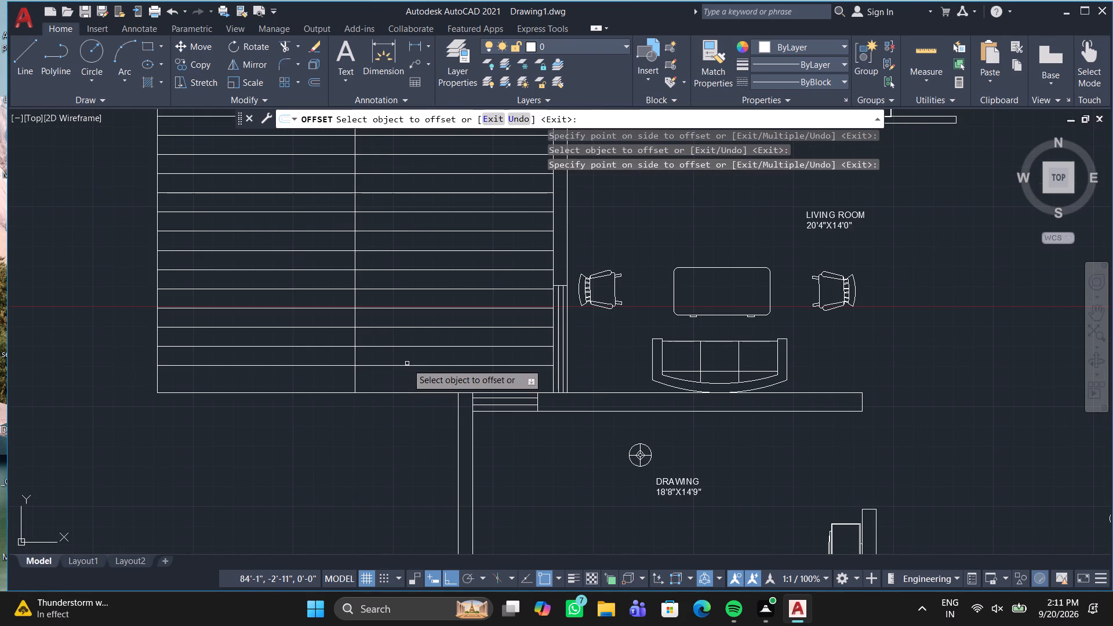
left_click(408, 363)
left_click(407, 369)
left_click(407, 369)
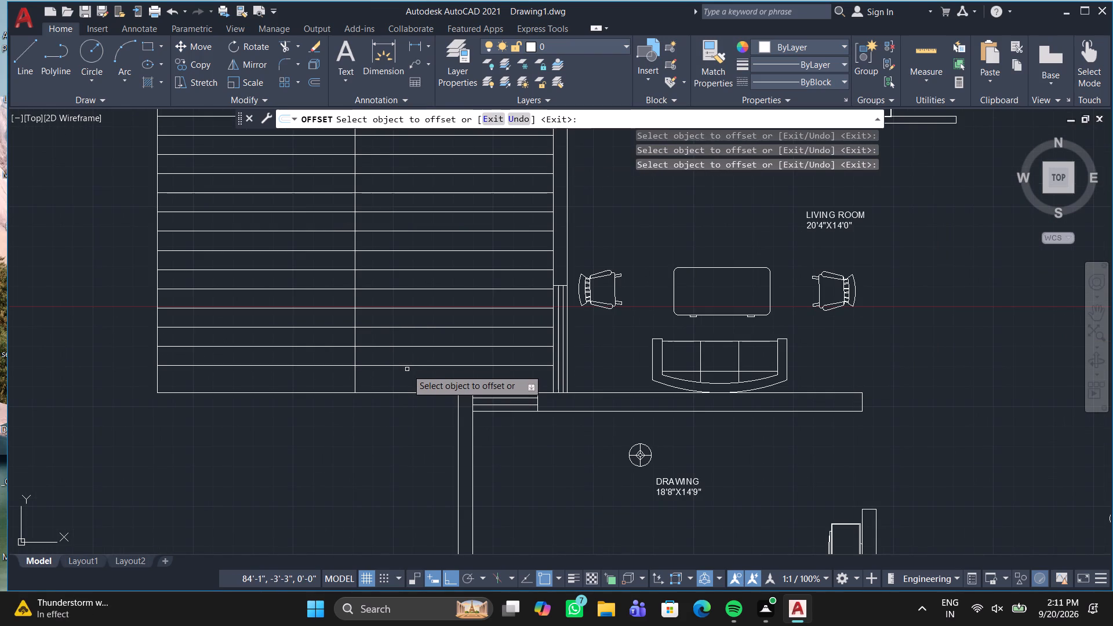
left_click(407, 369)
left_click(406, 367)
left_click(406, 367)
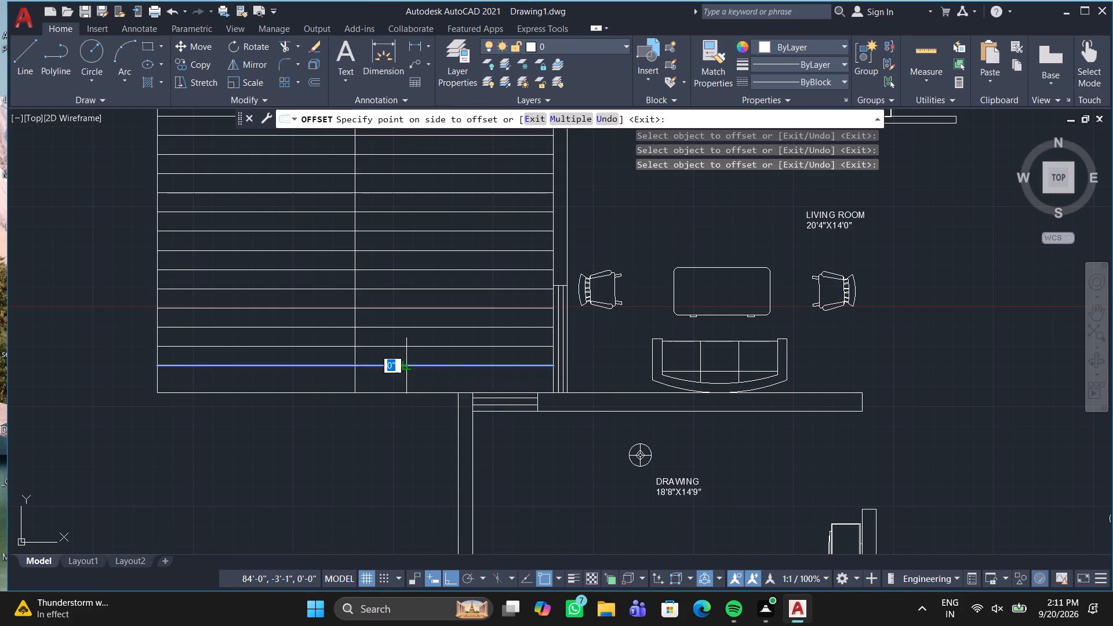
left_click(406, 367)
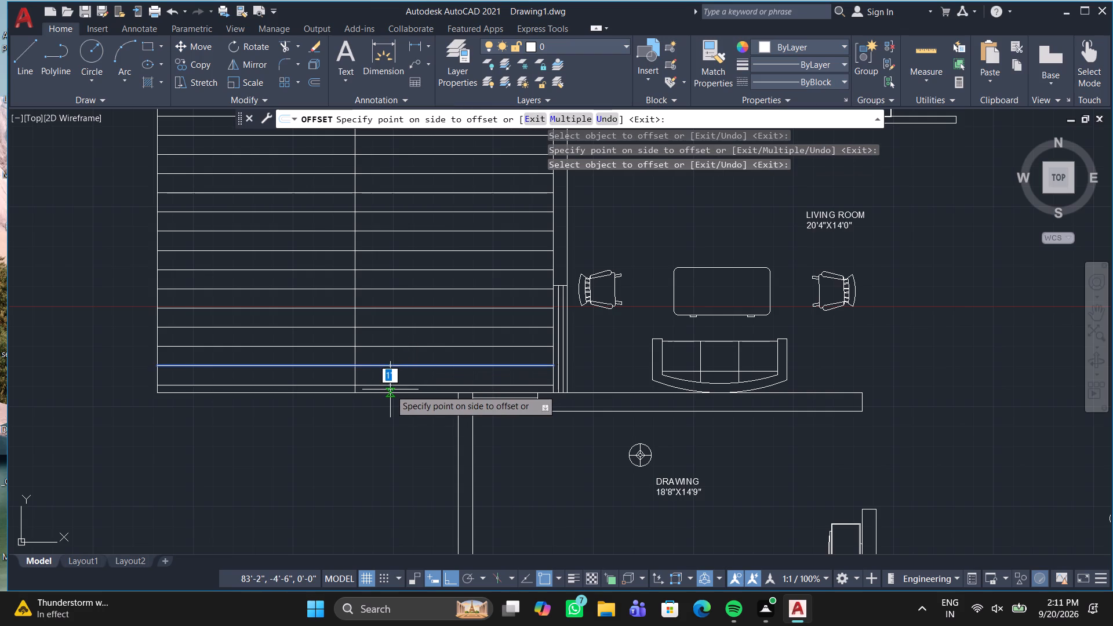
left_click(390, 390)
scroll(406, 340, "down", 2)
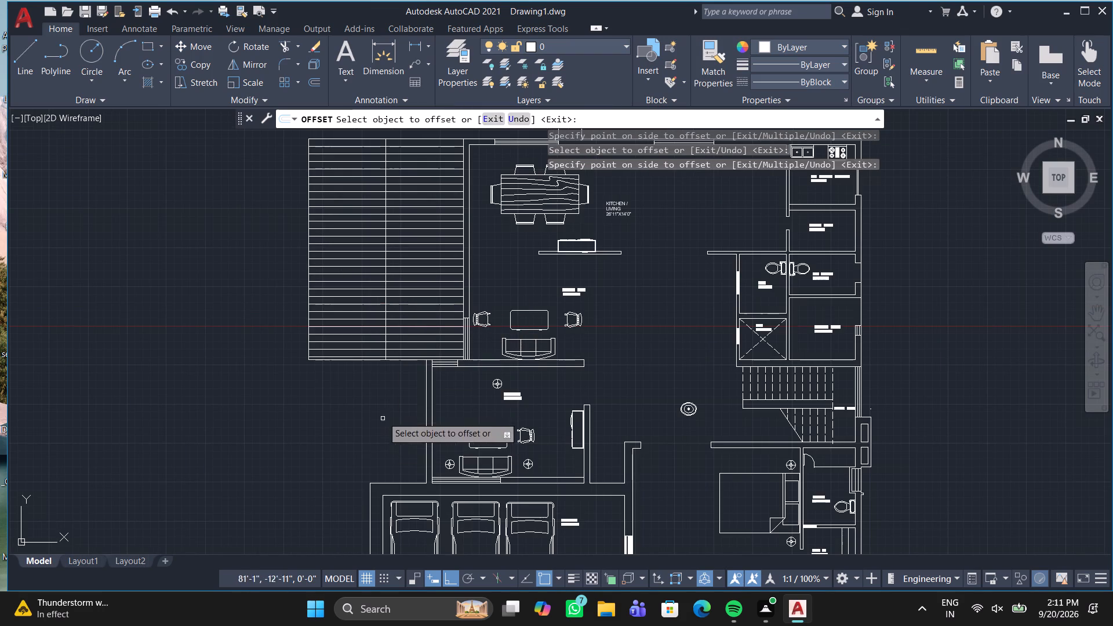
scroll(368, 317, "down", 1)
middle_click_drag(367, 318, 351, 438)
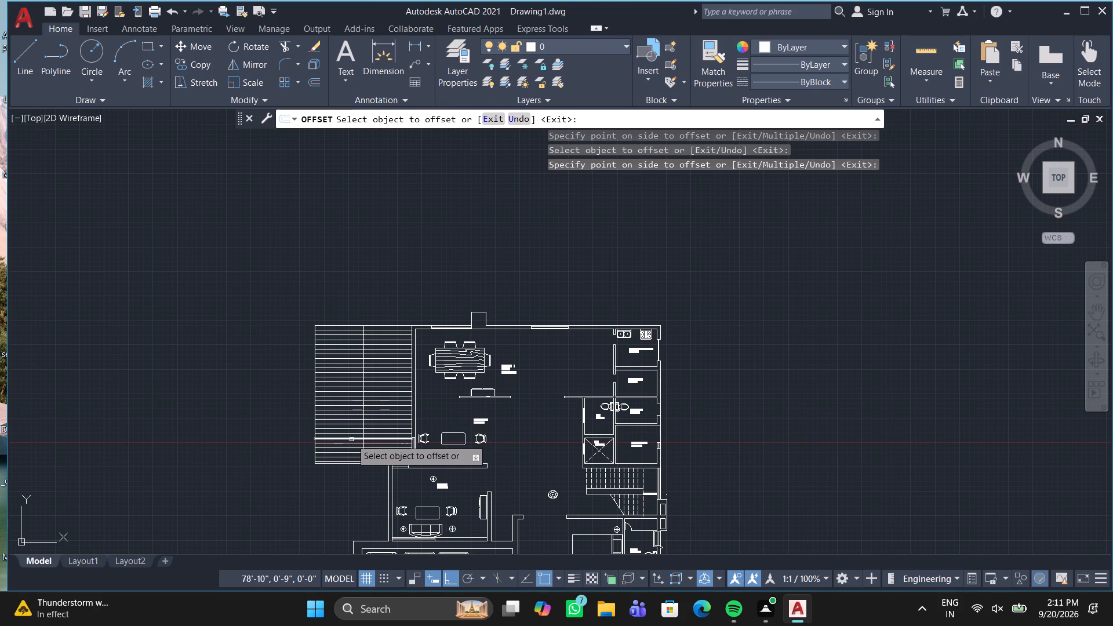
key("Escape")
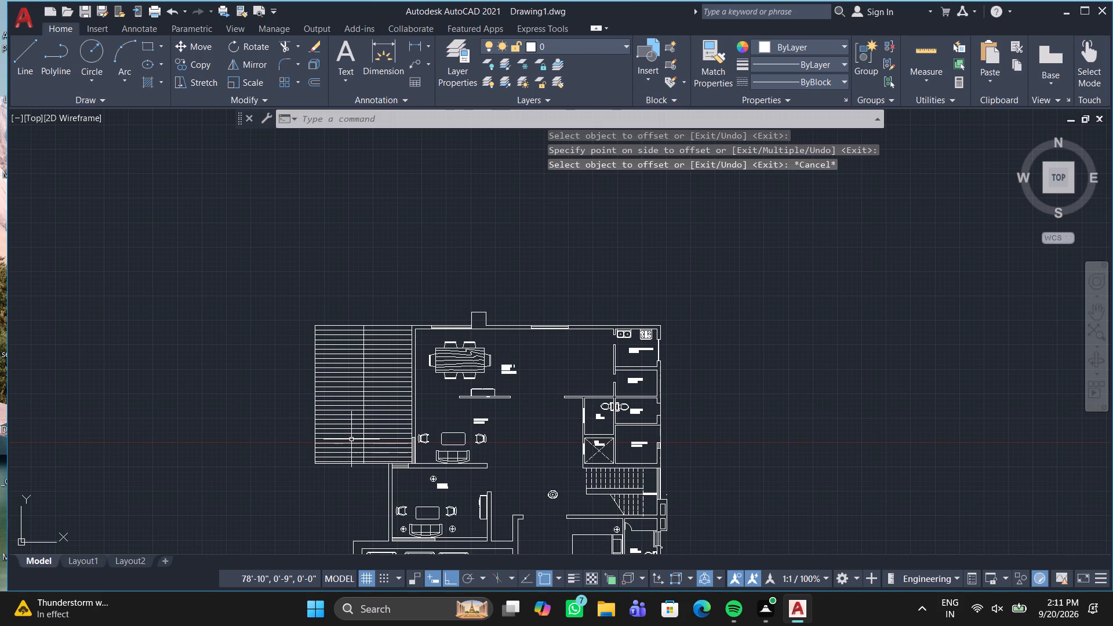
scroll(387, 325, "up", 1)
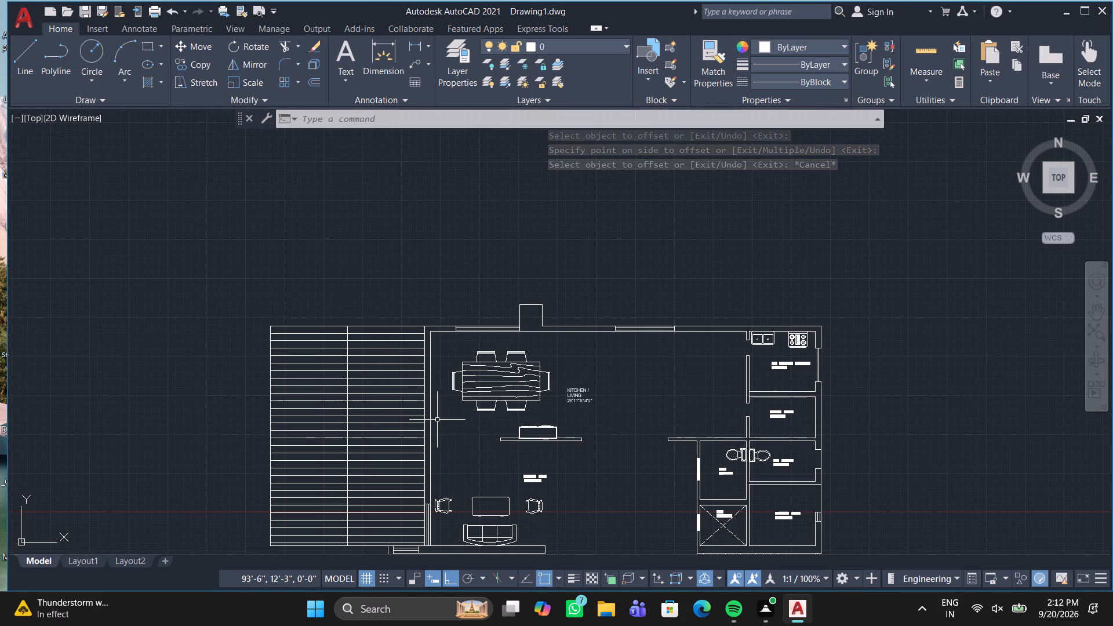
With the ACAD_ISO02W100 linetype, draw a 10'-4" horizontal line across the outdoor area's house-side half, continuing diagonally to its top corner beside the kitchen wall.
left_click(833, 78)
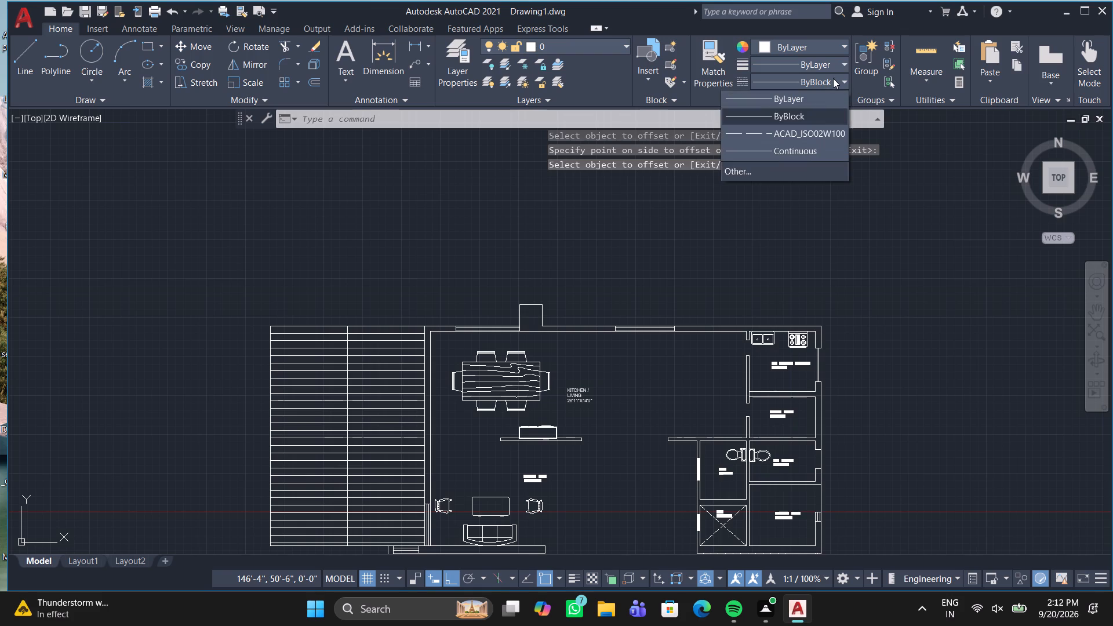
left_click(821, 129)
scroll(424, 403, "up", 2)
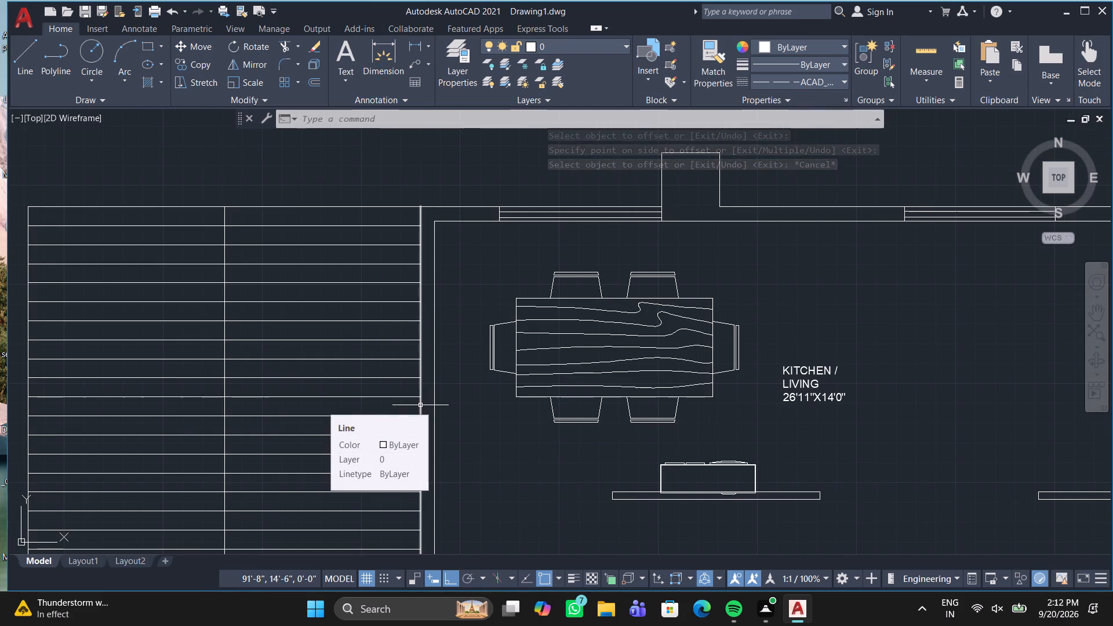
scroll(420, 405, "up", 1)
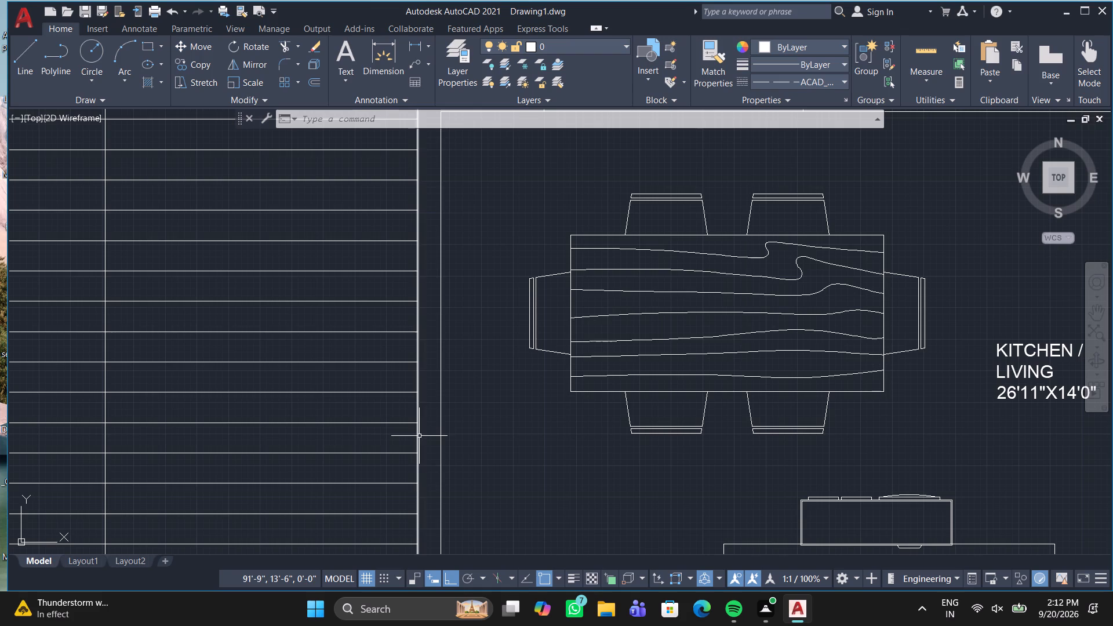
left_click(419, 436)
key("l")
key("Return")
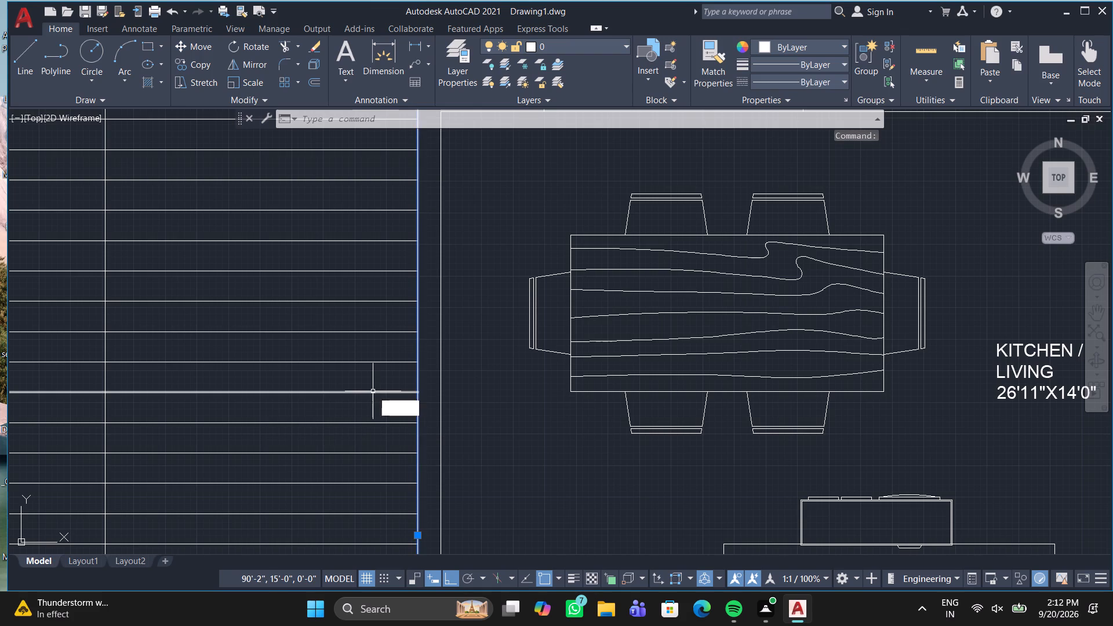
left_click(414, 409)
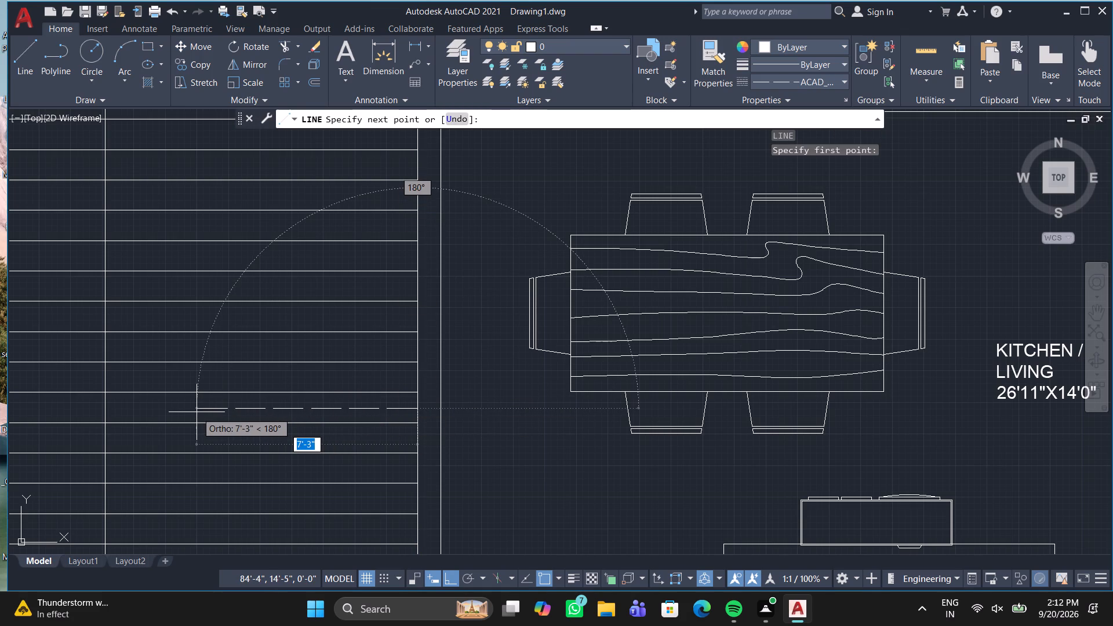
left_click(103, 410)
middle_click_drag(344, 249, 268, 418)
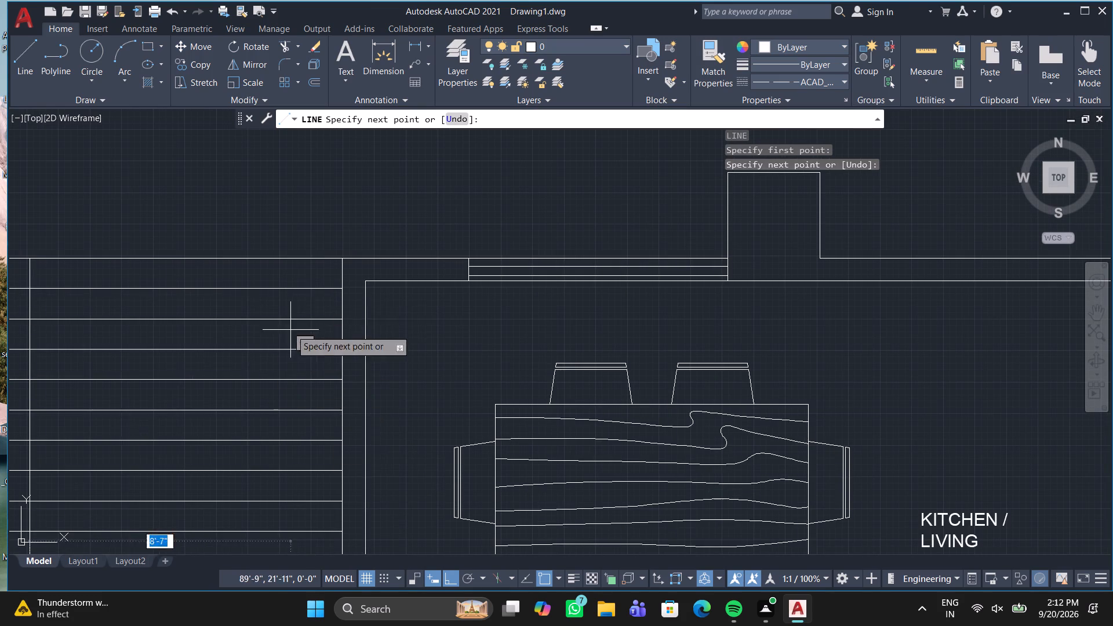
left_click(341, 263)
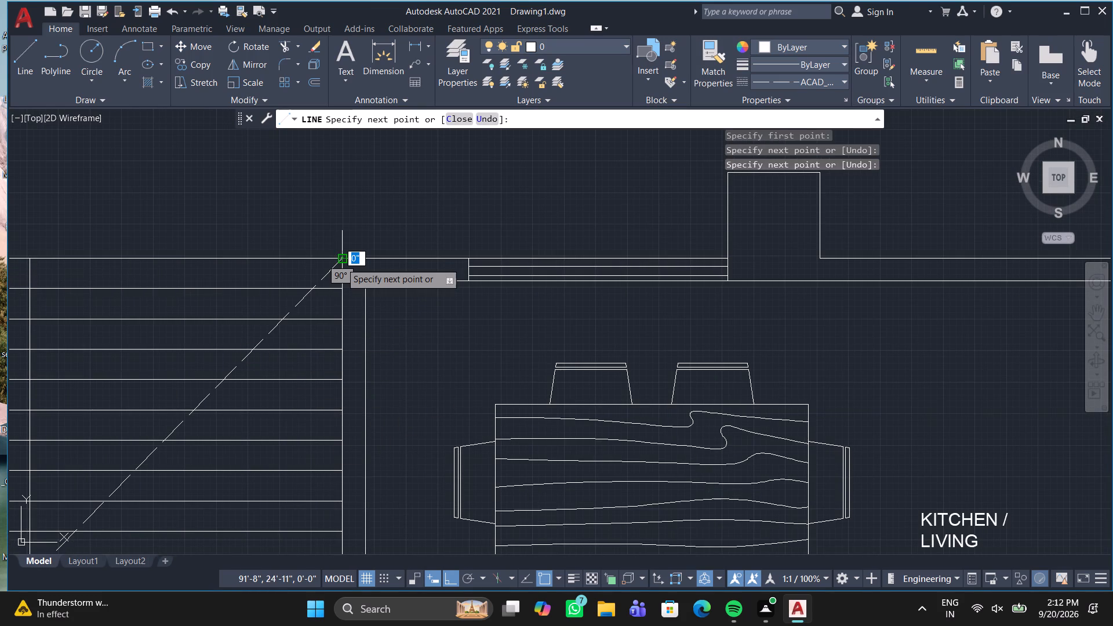
key("space")
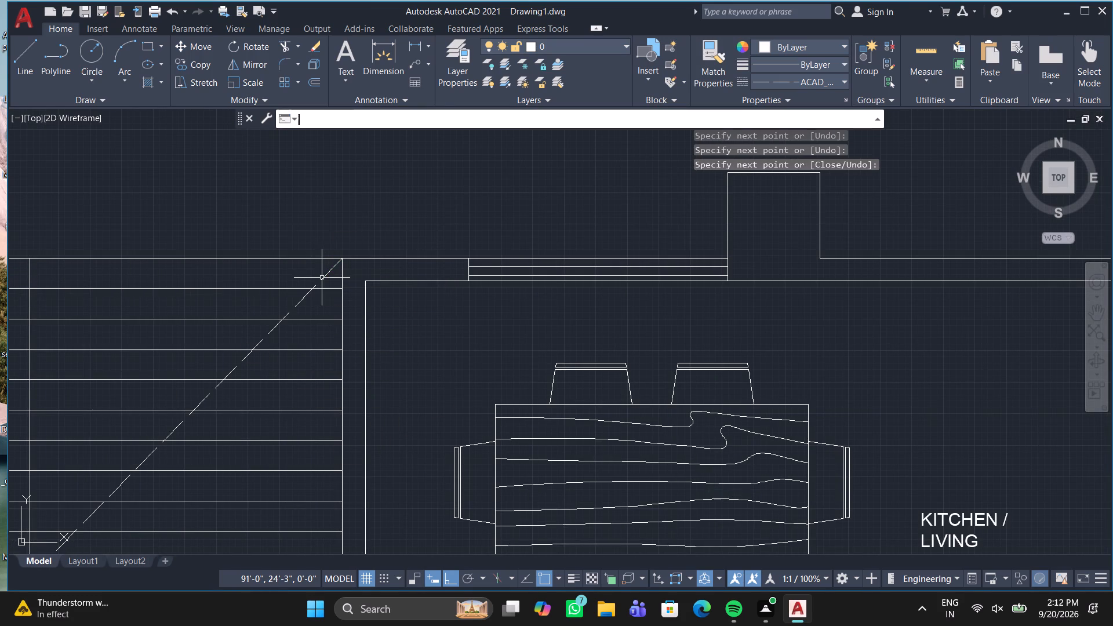
Draw the opposite dashed diagonal from the horizontal dashed line's wall end to the top of the outdoor area's divider, completing the cross.
key("space")
scroll(322, 279, "down", 2)
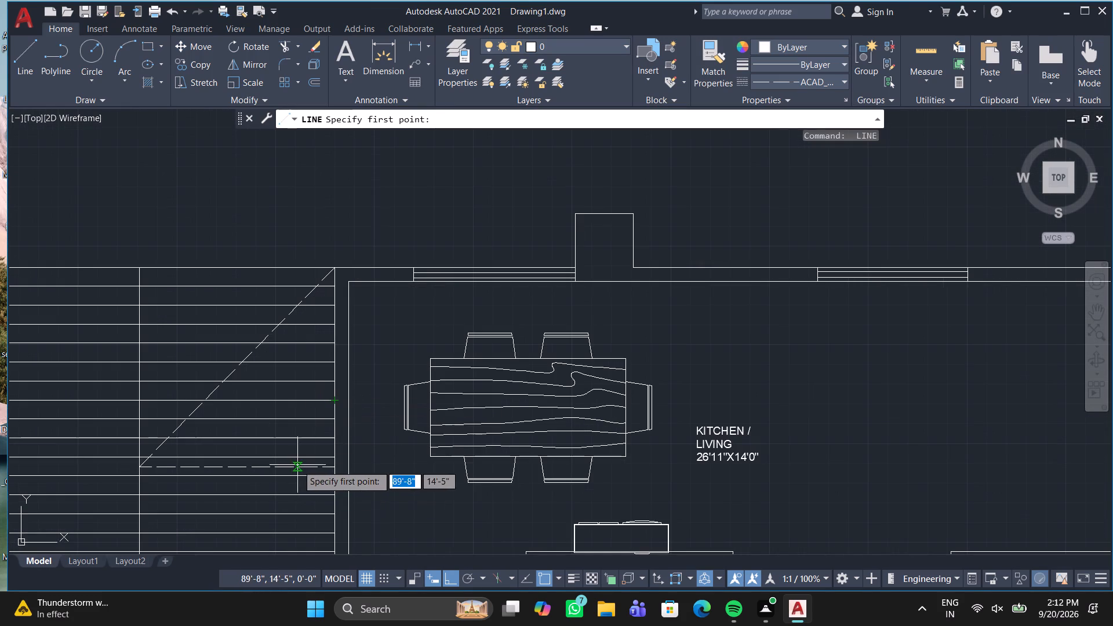
scroll(332, 471, "up", 2)
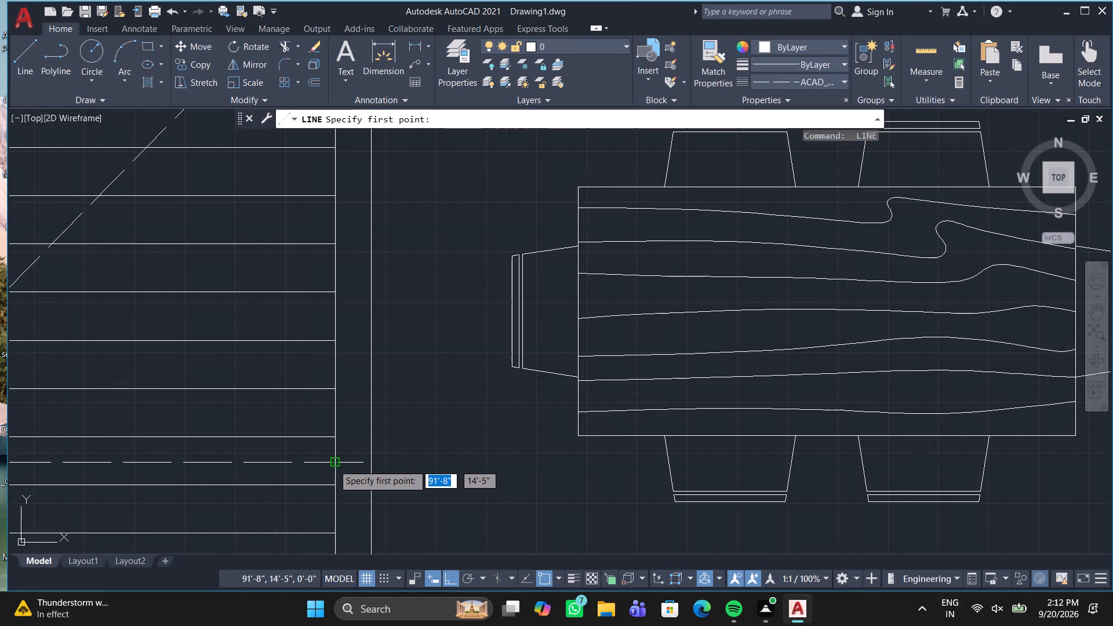
left_click(333, 464)
scroll(188, 242, "down", 1)
middle_click_drag(186, 239, 246, 323)
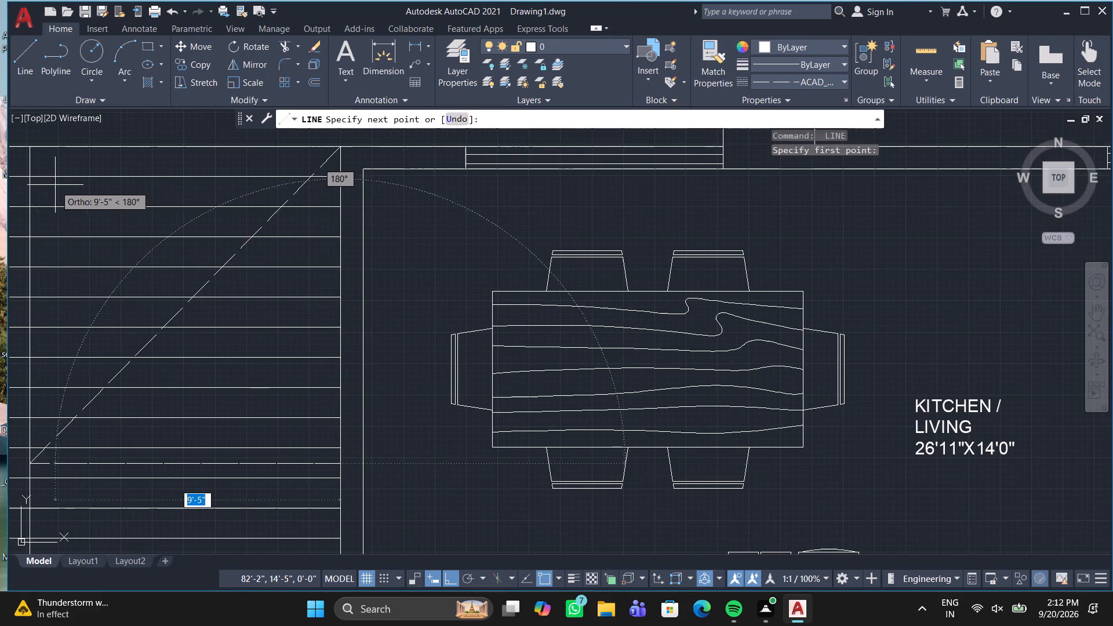
left_click(30, 148)
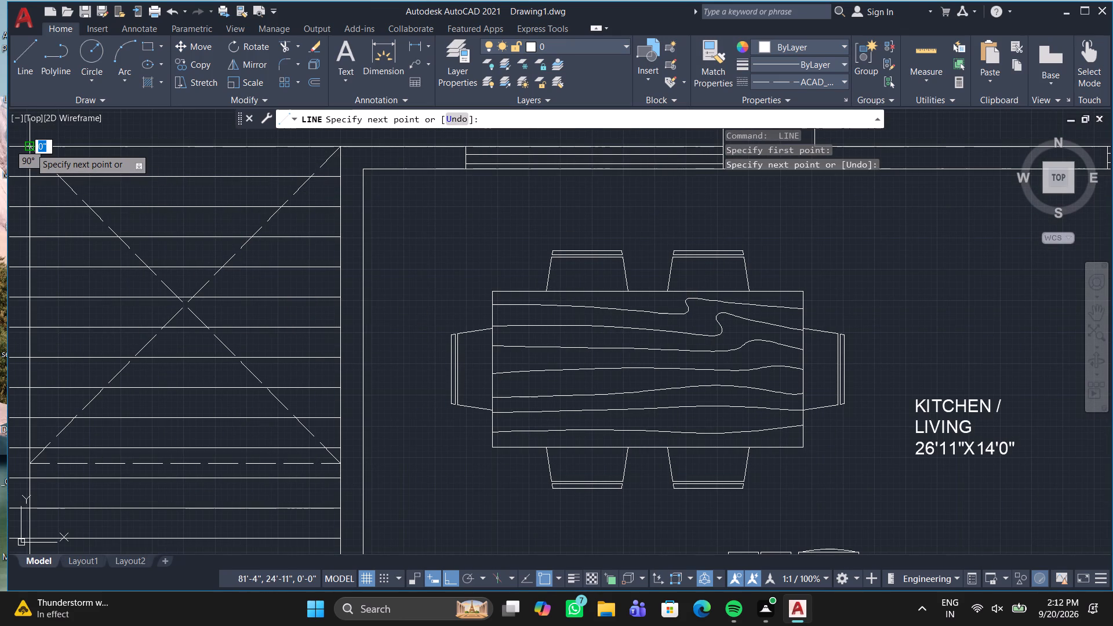
key("Return")
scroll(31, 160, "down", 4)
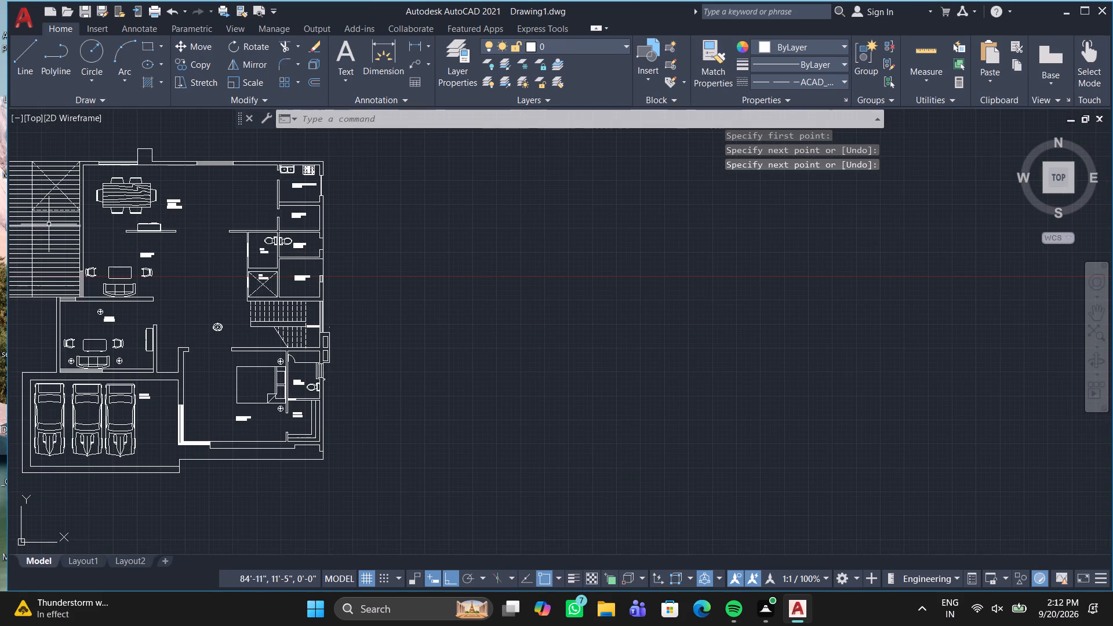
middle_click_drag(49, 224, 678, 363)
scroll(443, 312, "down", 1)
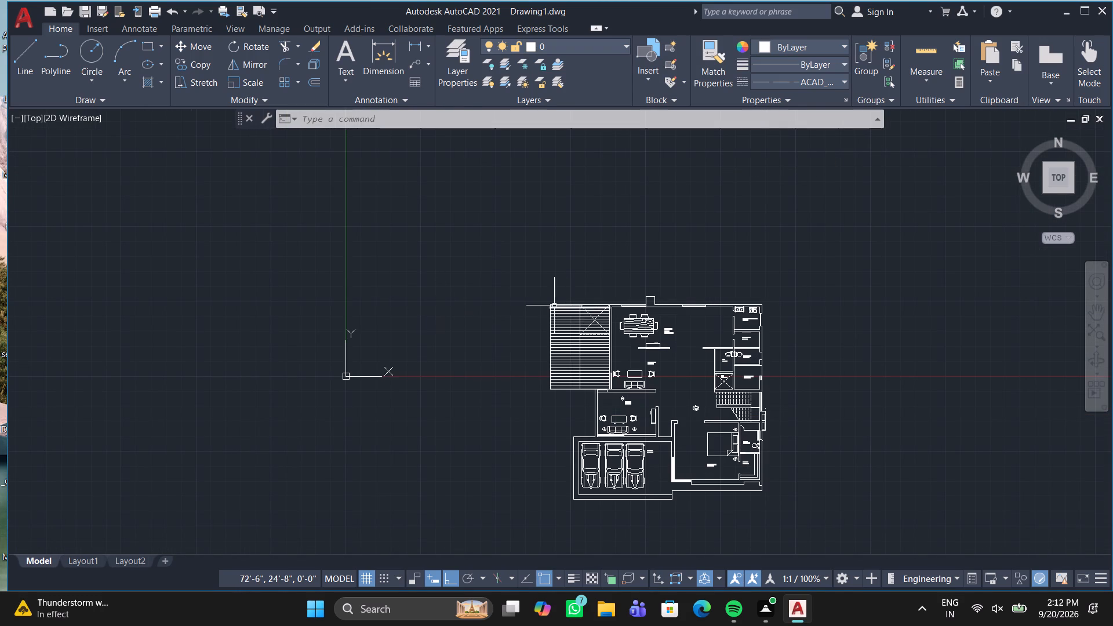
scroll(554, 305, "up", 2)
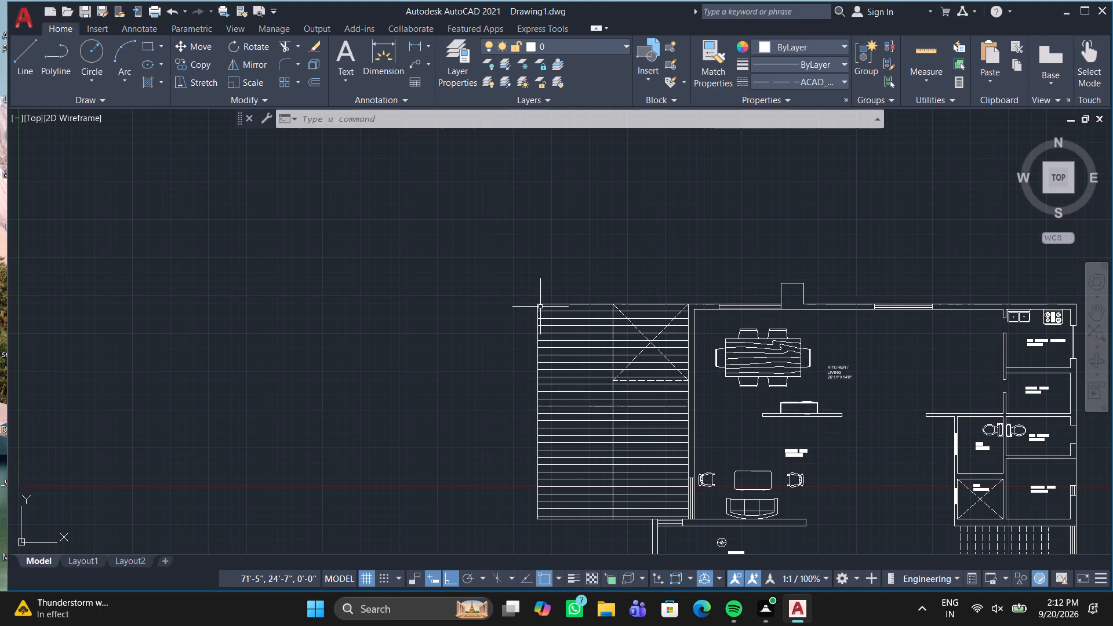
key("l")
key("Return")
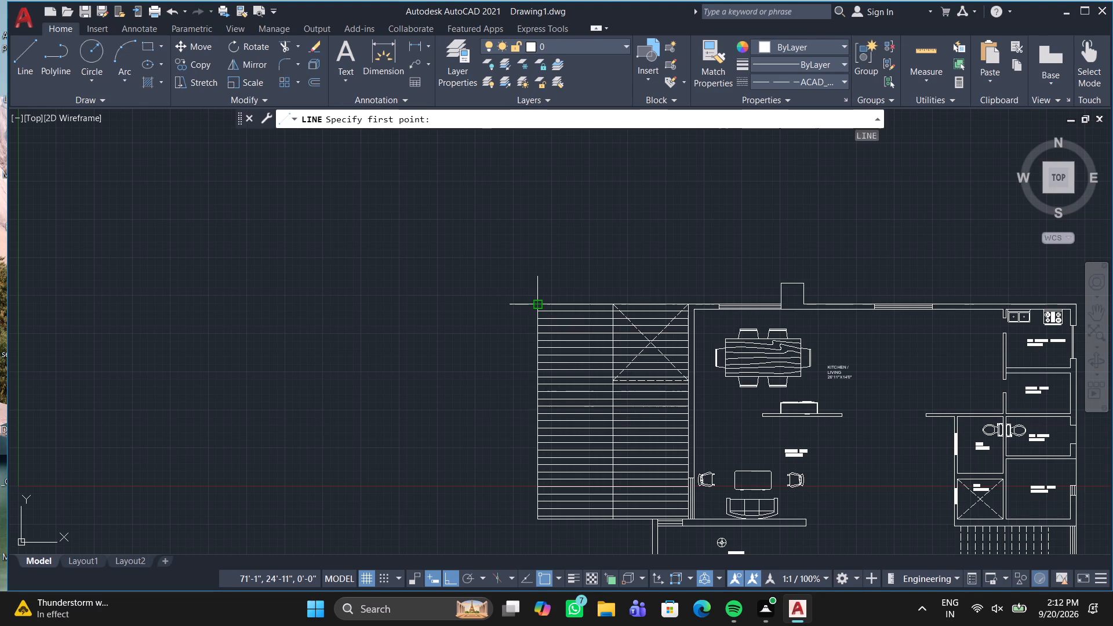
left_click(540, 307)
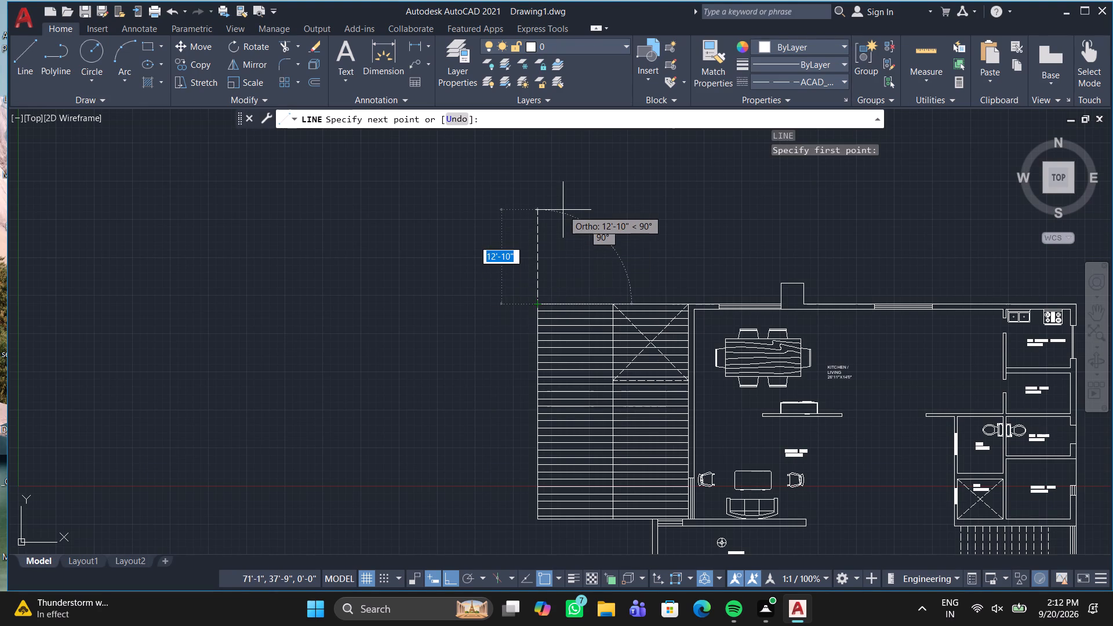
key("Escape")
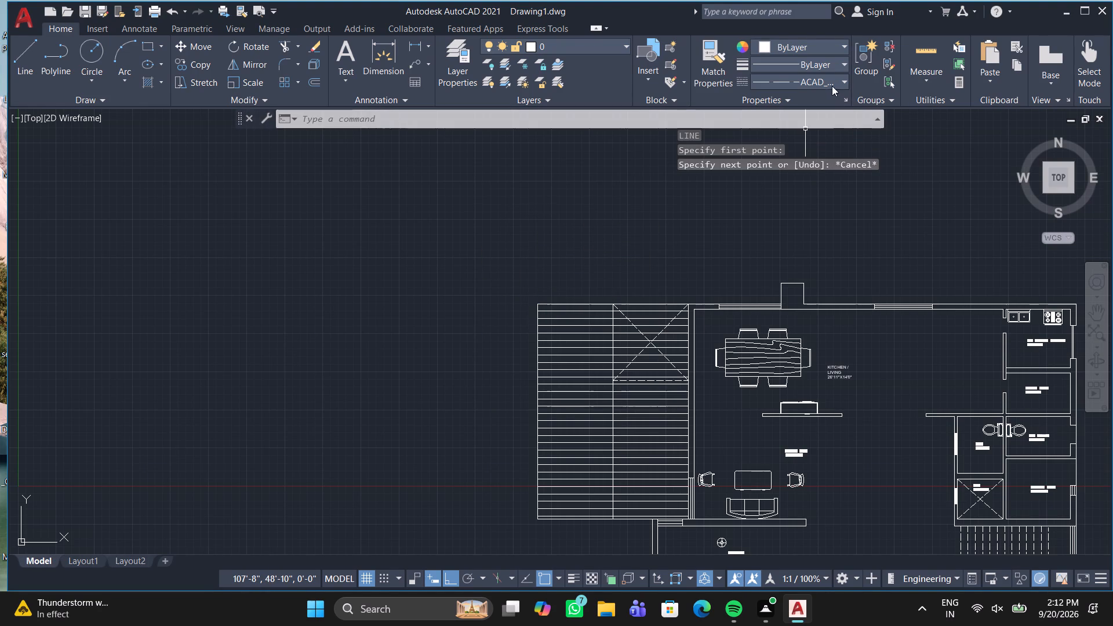
Set the linetype to ByLayer and draw a boundary line upward from the outdoor area's outer top corner in 5' and 2' segments.
left_click(829, 79)
left_click(809, 103)
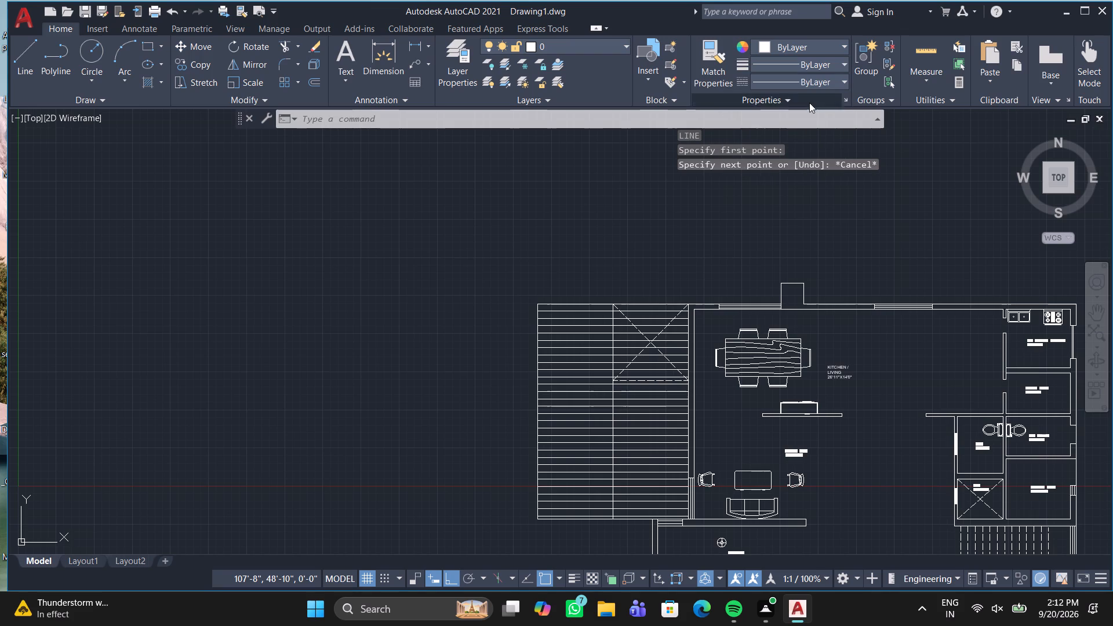
key("l")
key("Return")
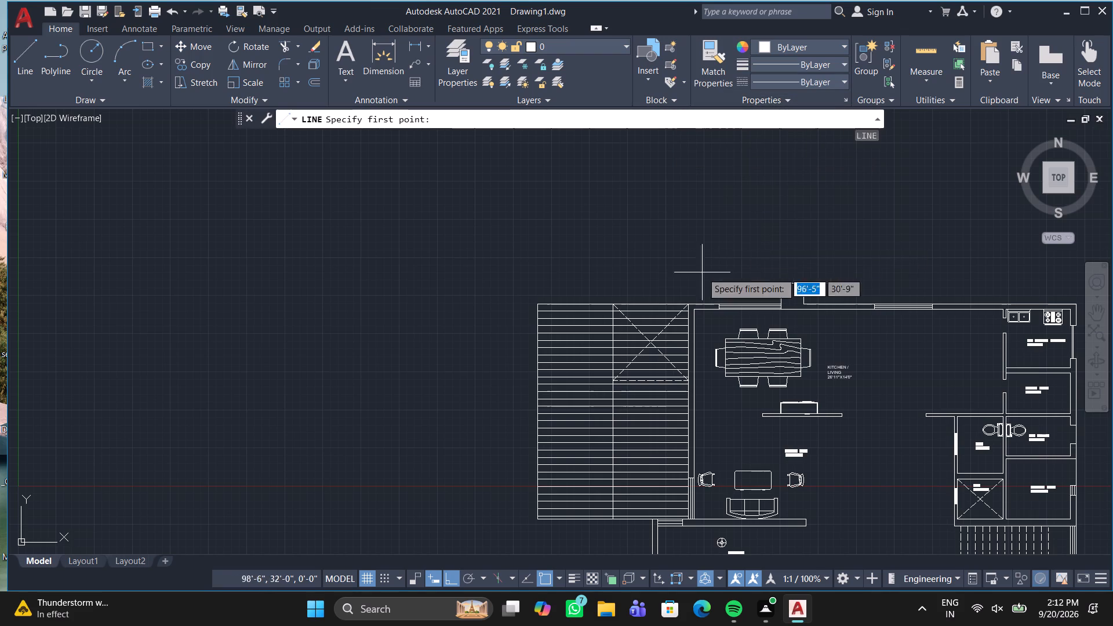
left_click(541, 301)
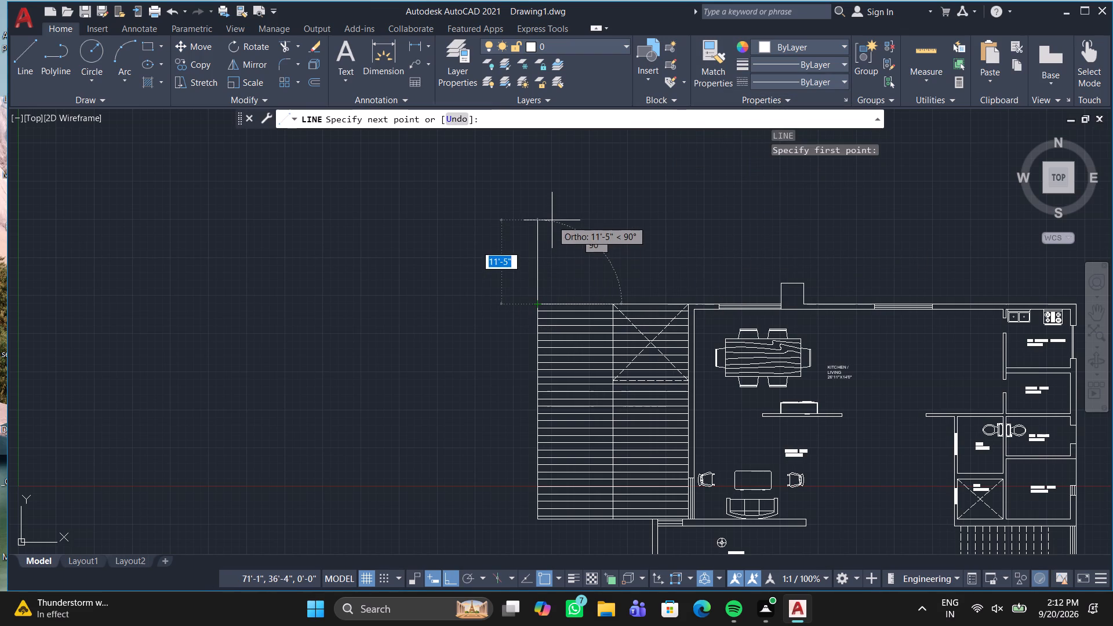
type("5'")
key("Return")
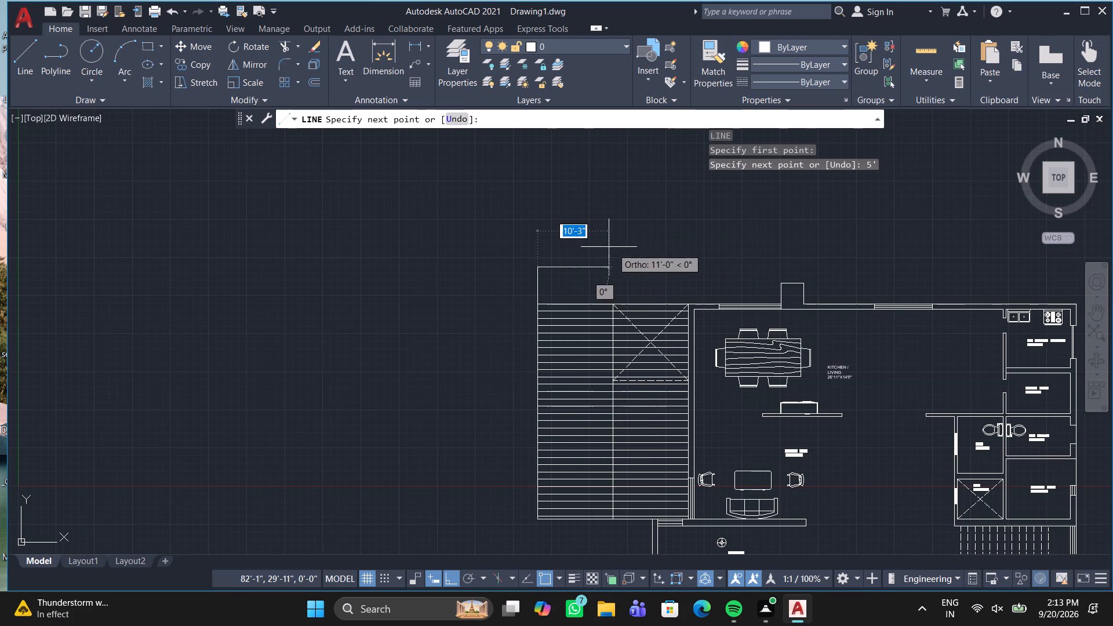
type("2'")
key("Return")
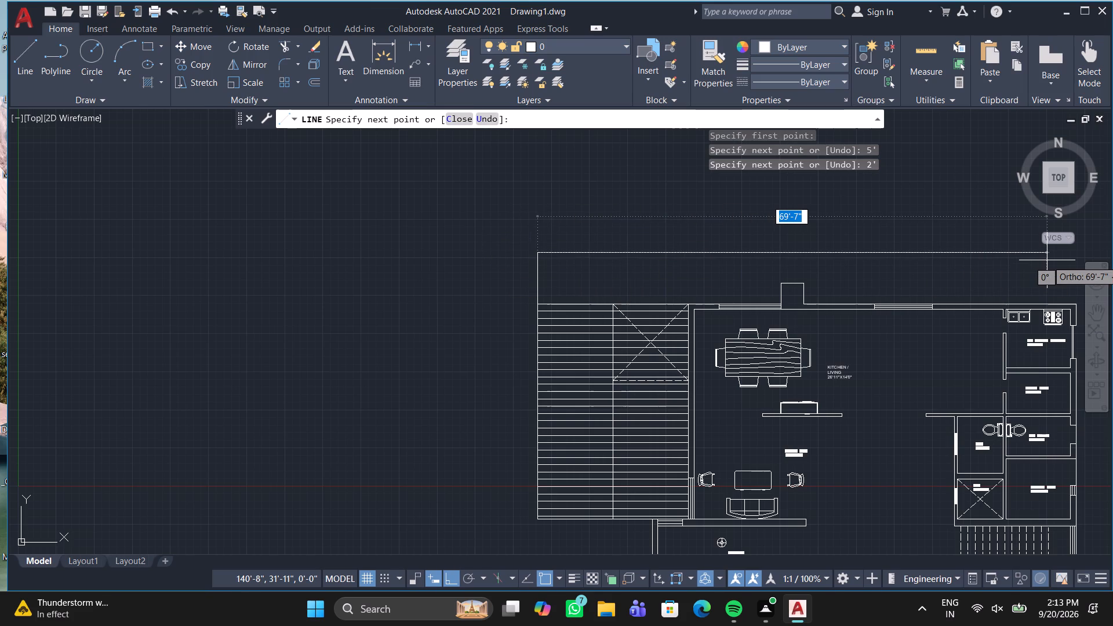
Continue the boundary horizontally about 82' past the house's far side wall, and straight down to below the portico's bottom edge.
middle_click_drag(1108, 267, 703, 230)
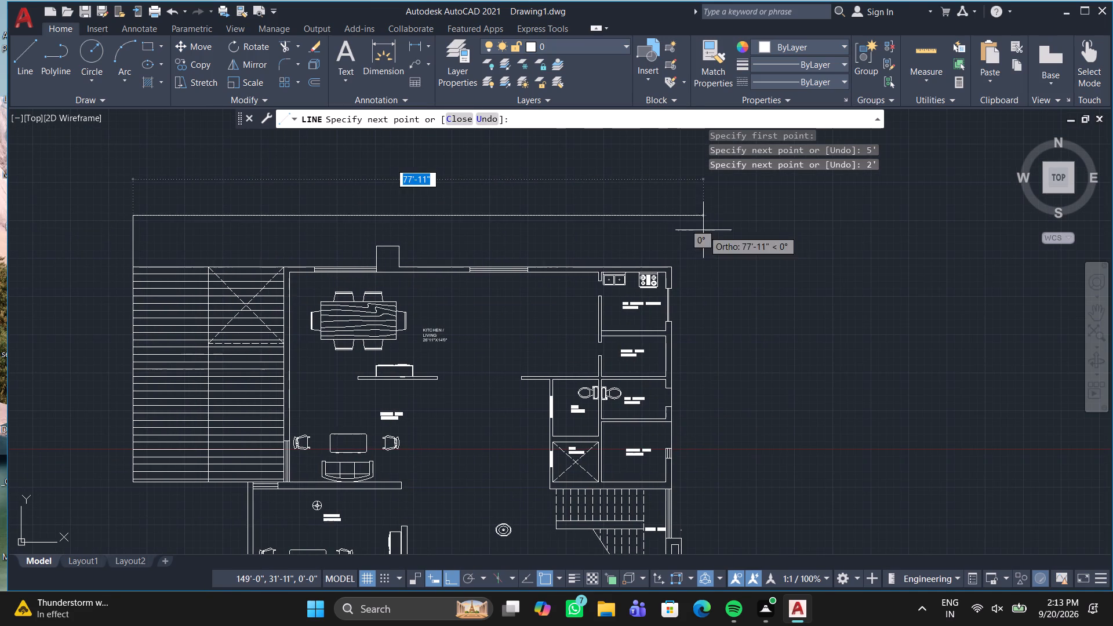
left_click(740, 230)
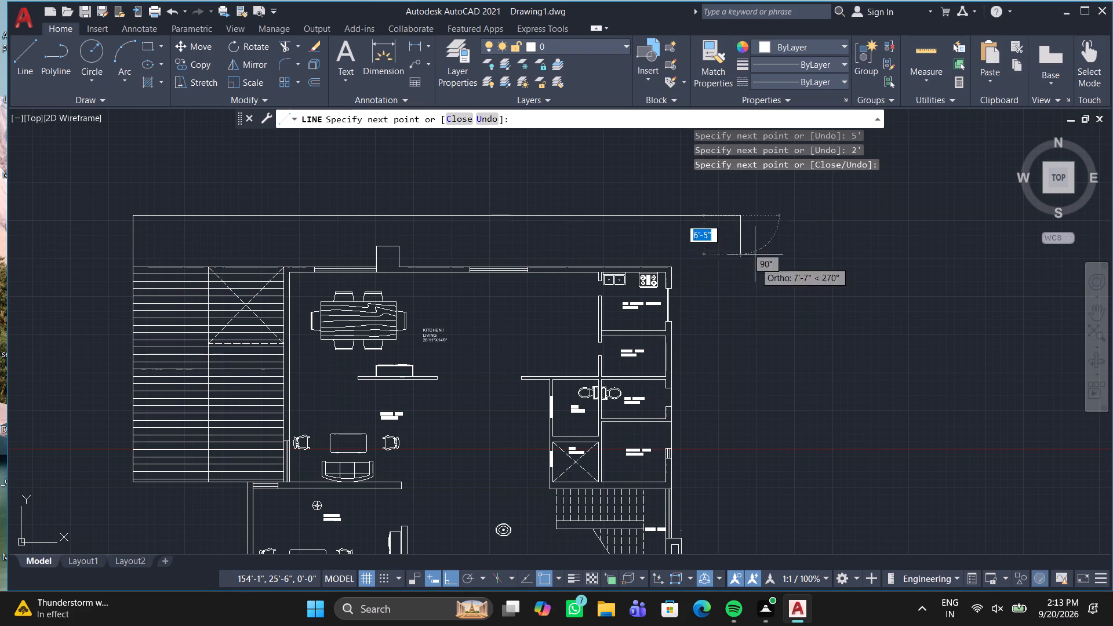
key("ctrl+z")
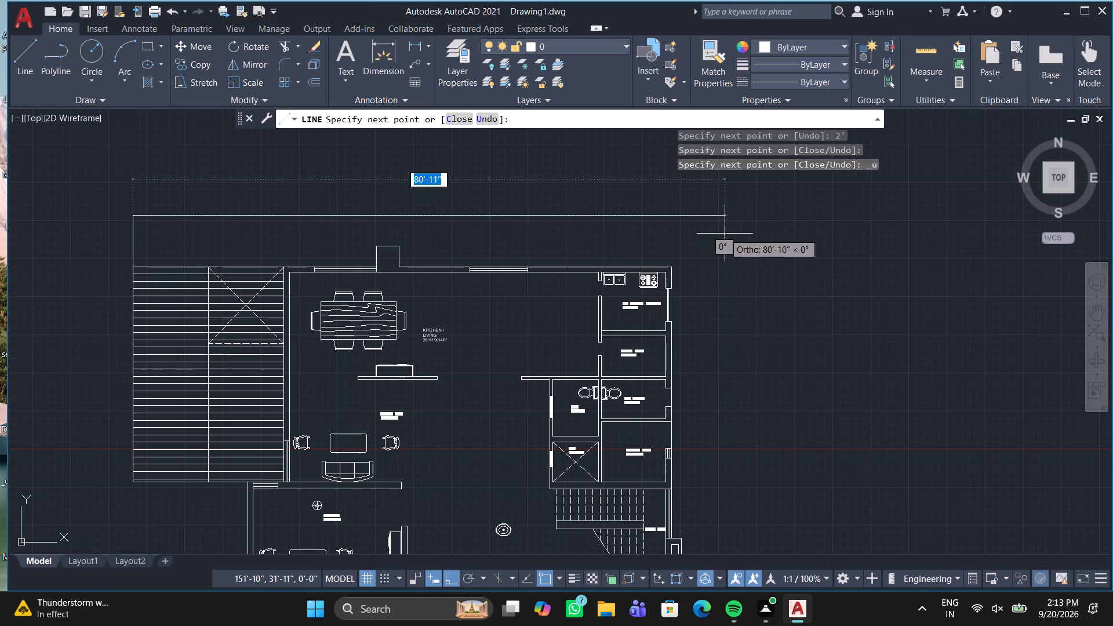
left_click(736, 216)
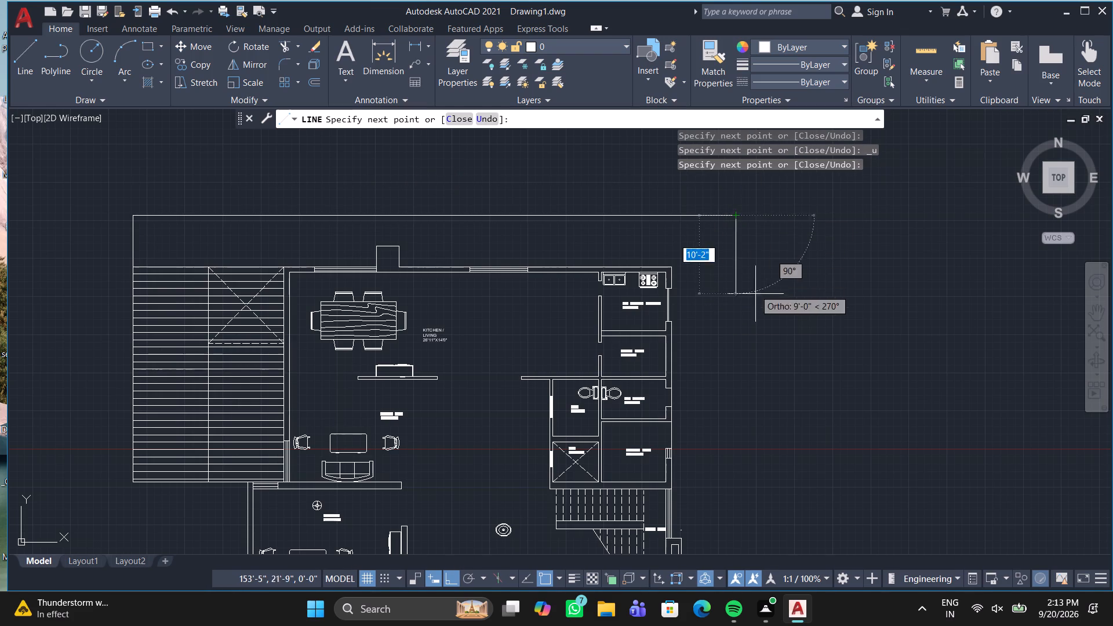
scroll(787, 405, "down", 1)
middle_click_drag(788, 405, 779, 248)
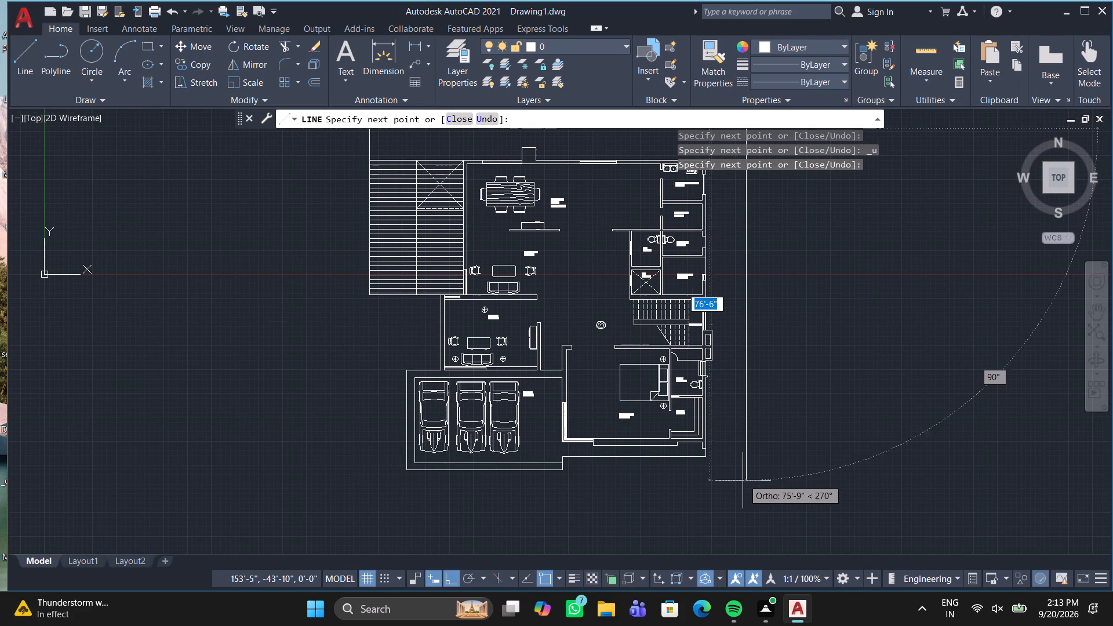
left_click(743, 493)
key("space")
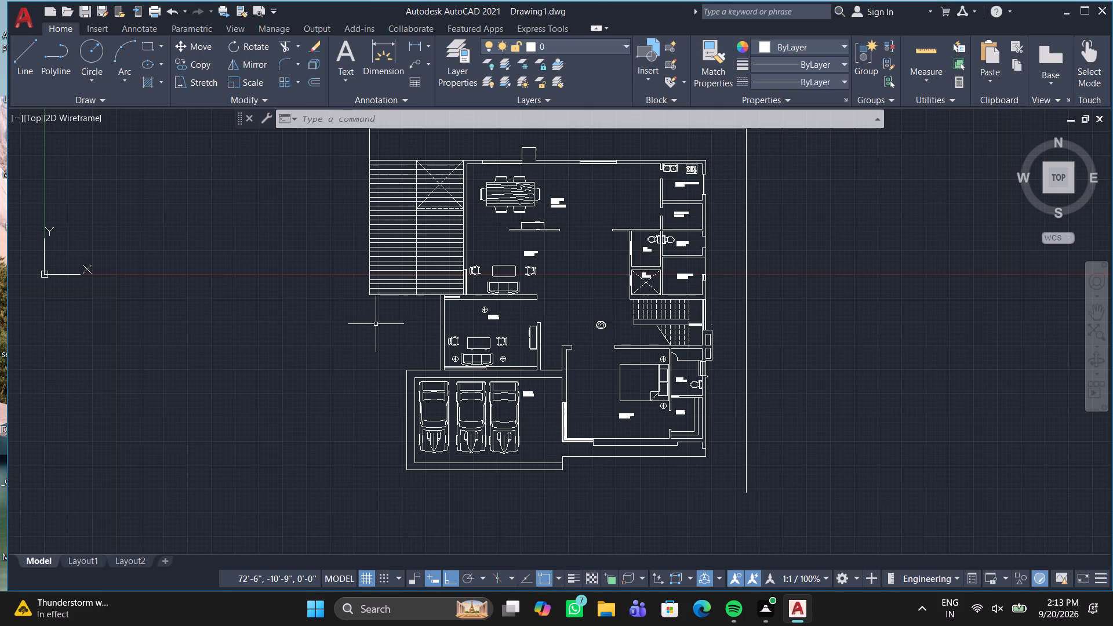
Stretch the lower end of the outdoor area's outer vertical line straight down about 41', past the portico's bottom edge.
middle_click_drag(339, 214, 332, 347)
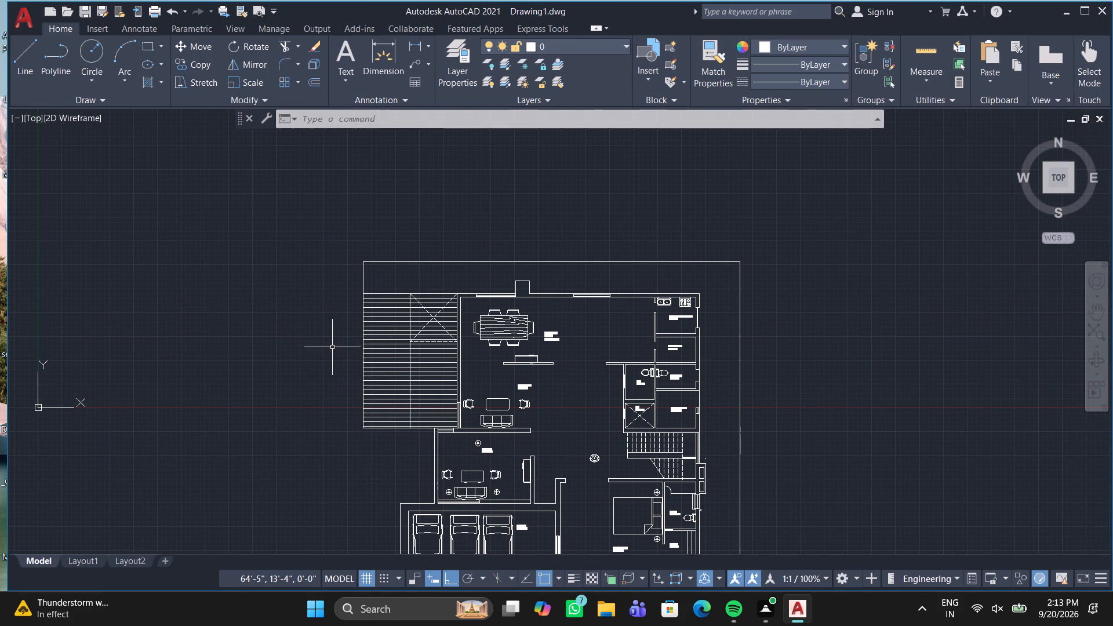
middle_click_drag(332, 343, 316, 212)
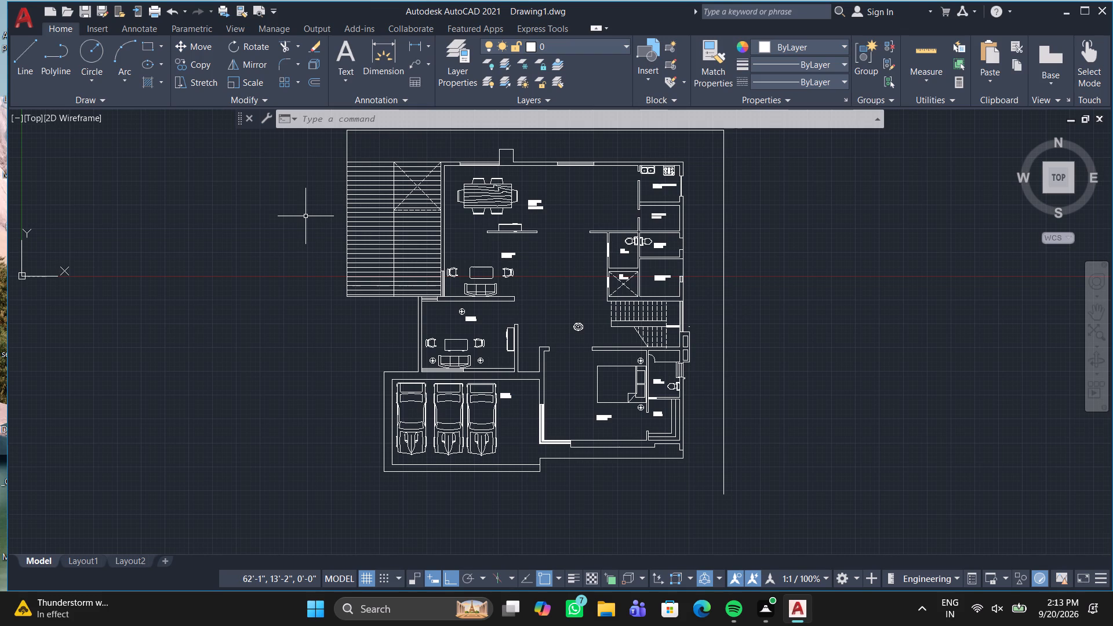
scroll(336, 293, "up", 3)
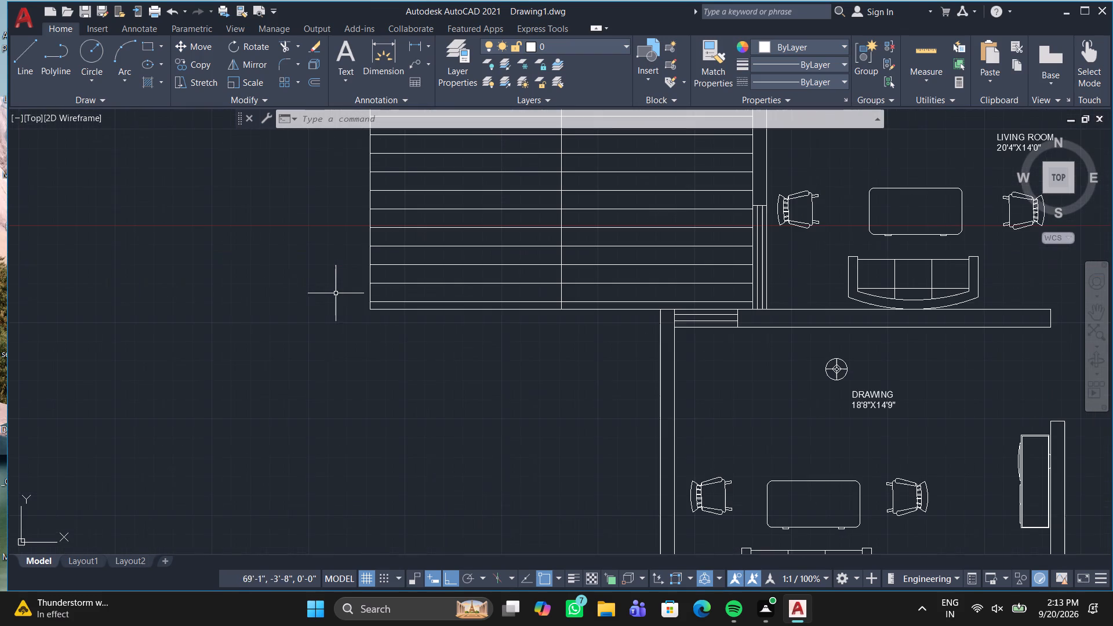
left_click(370, 290)
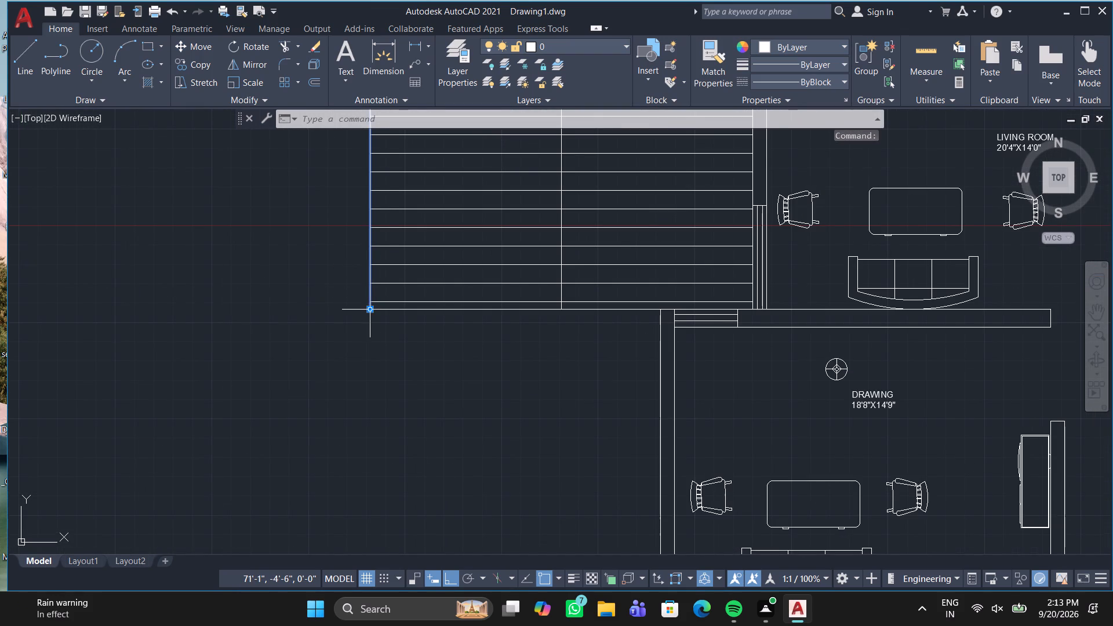
left_click(369, 305)
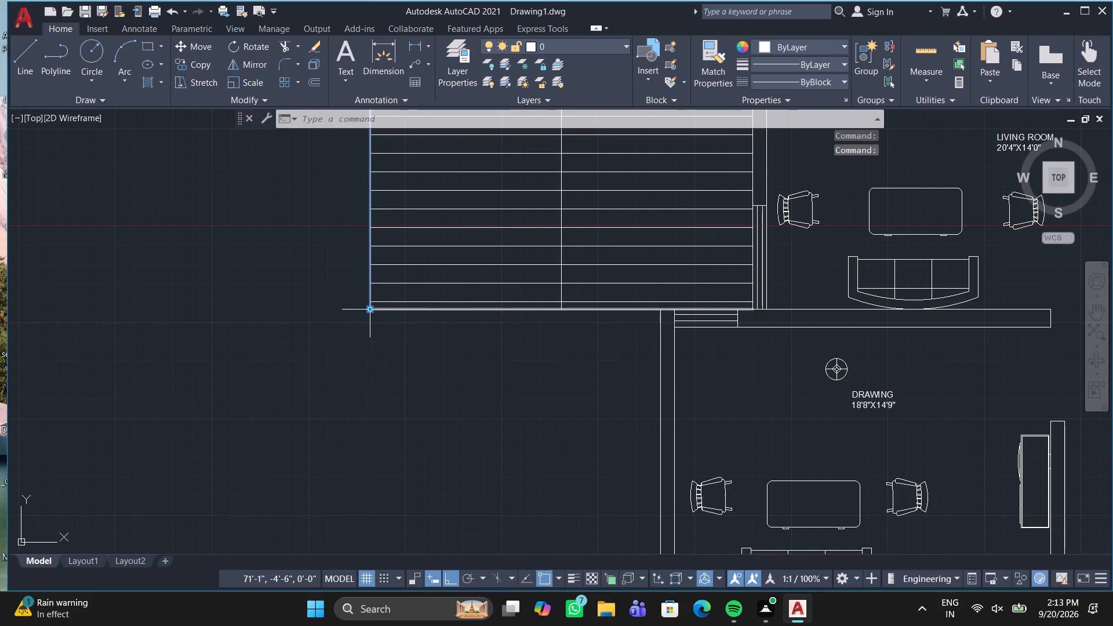
left_click(373, 310)
middle_click_drag(379, 454, 408, 219)
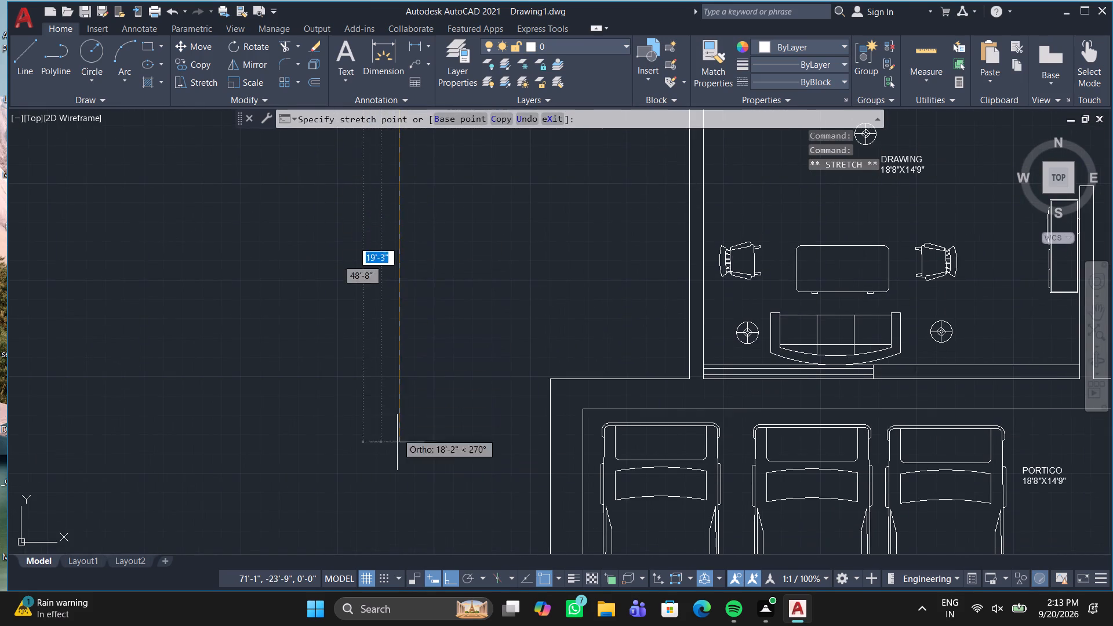
scroll(397, 477, "down", 2)
middle_click_drag(399, 477, 420, 310)
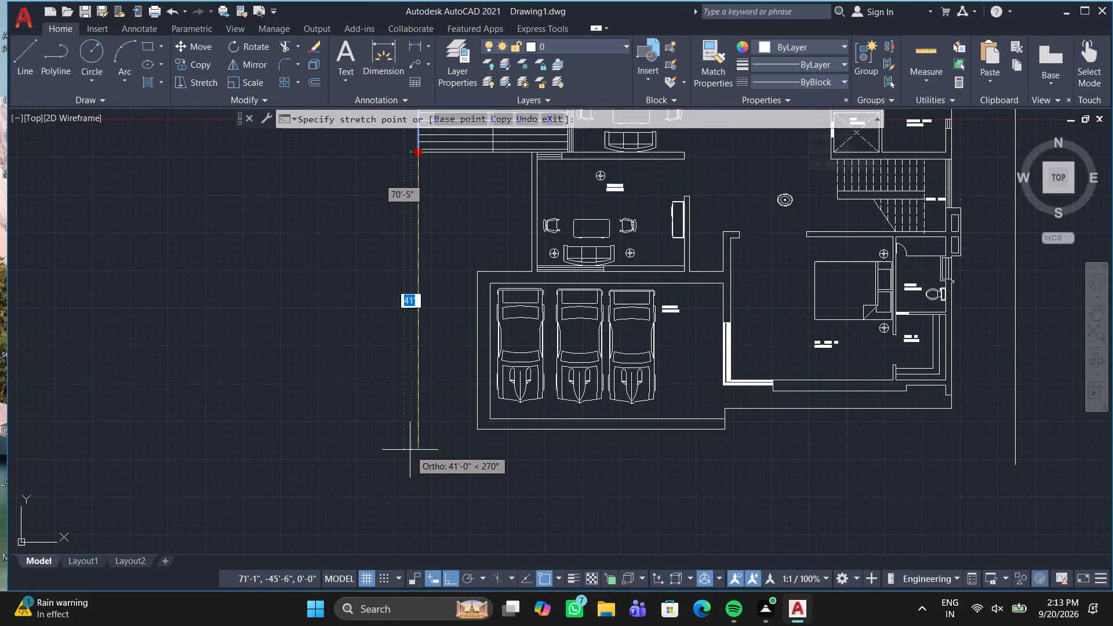
left_click(410, 449)
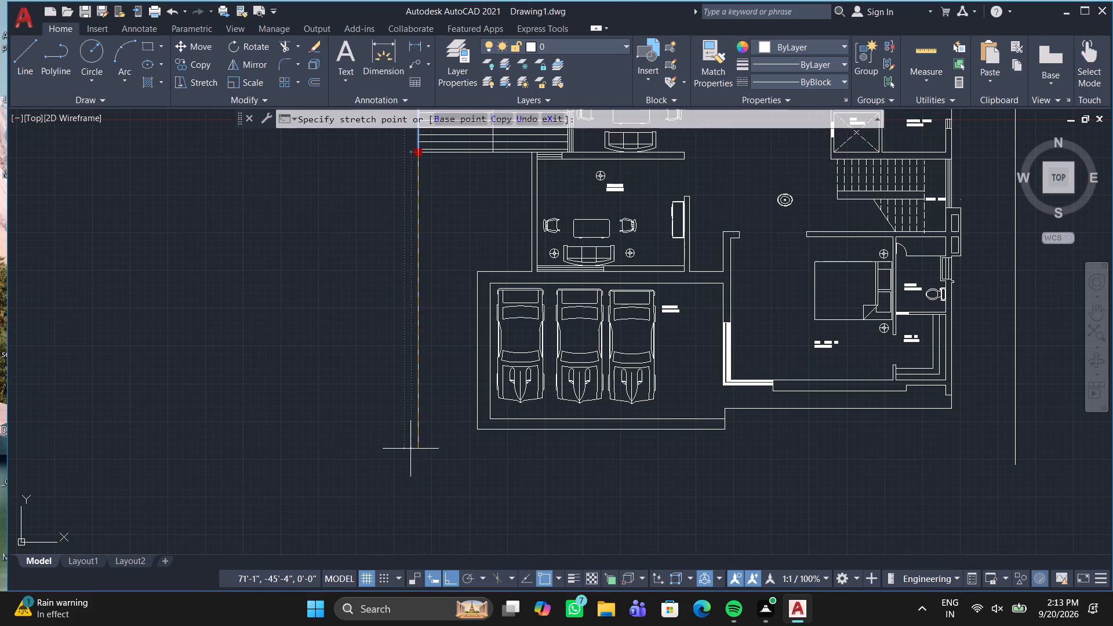
Offset the boundary's outdoor-side vertical lines, its top line and its far side vertical line outward by 9".
middle_click_drag(402, 401, 387, 478)
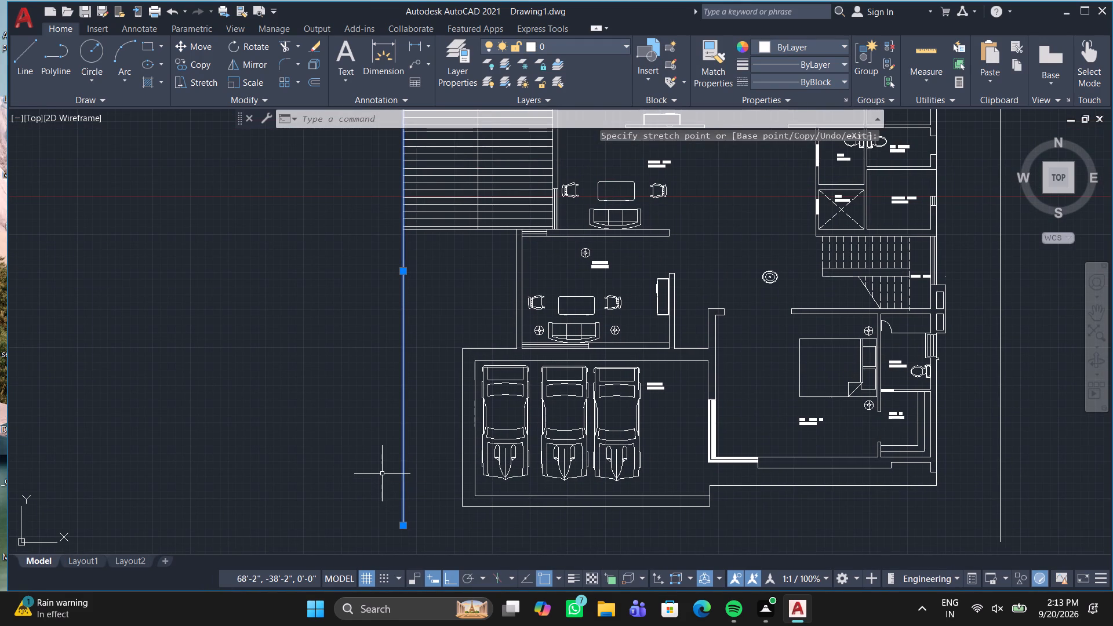
key("o")
key("Return")
type("9\"")
key("Return")
left_click(382, 474)
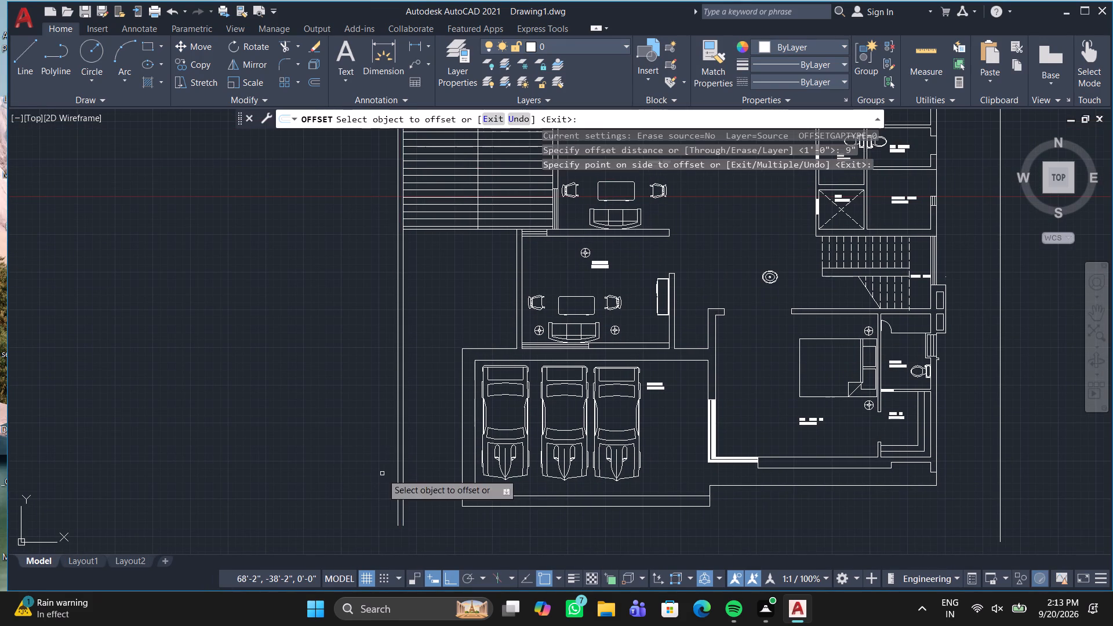
middle_click_drag(460, 322, 408, 536)
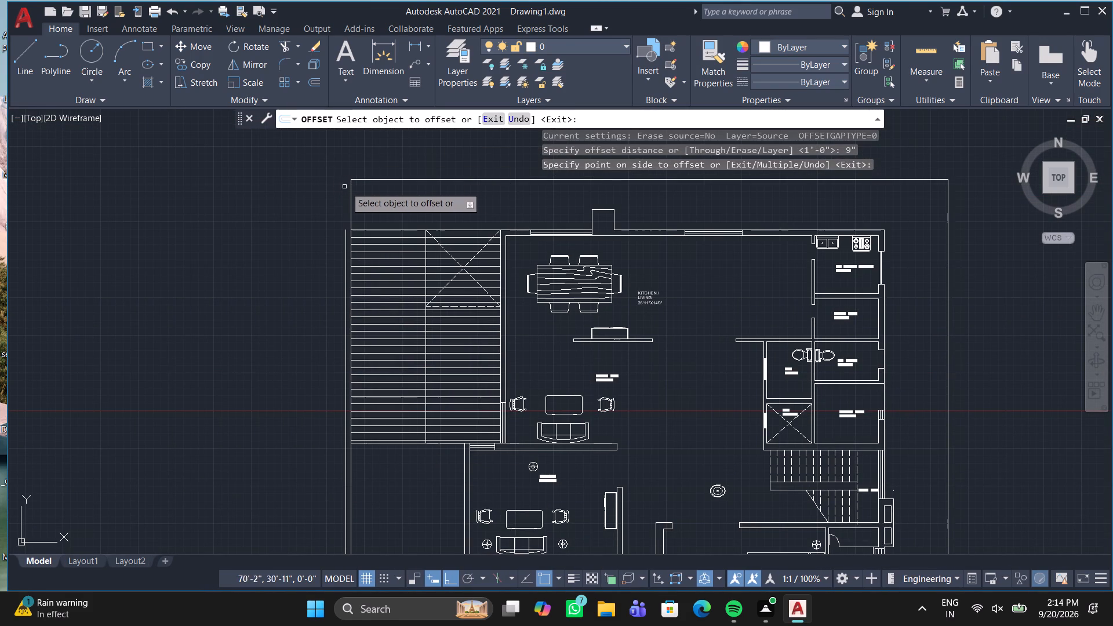
left_click(351, 199)
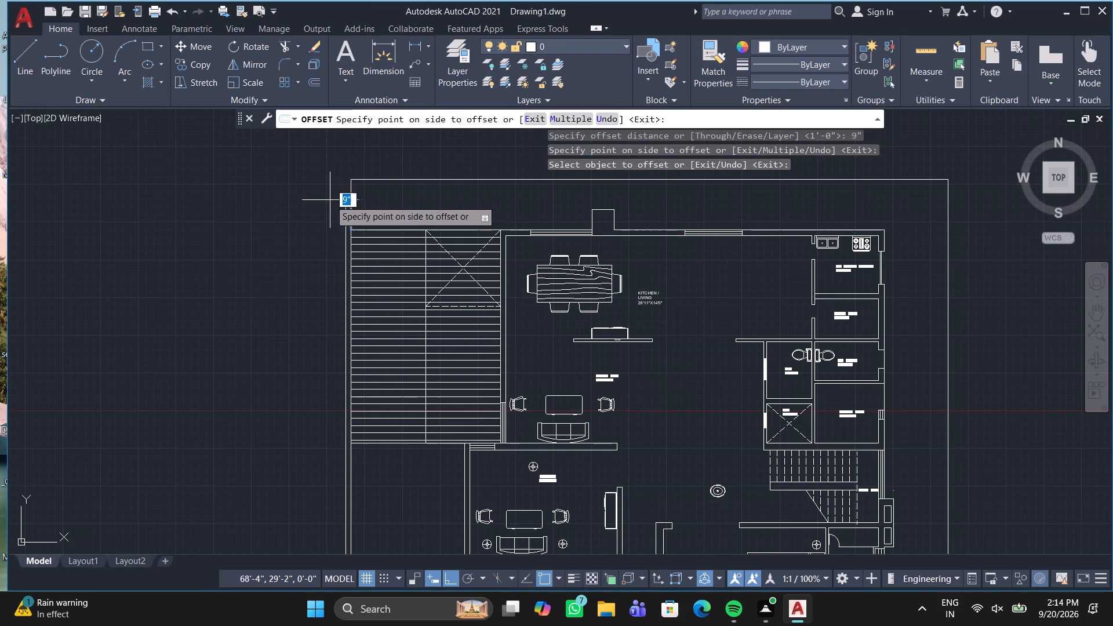
left_click(329, 200)
left_click(400, 180)
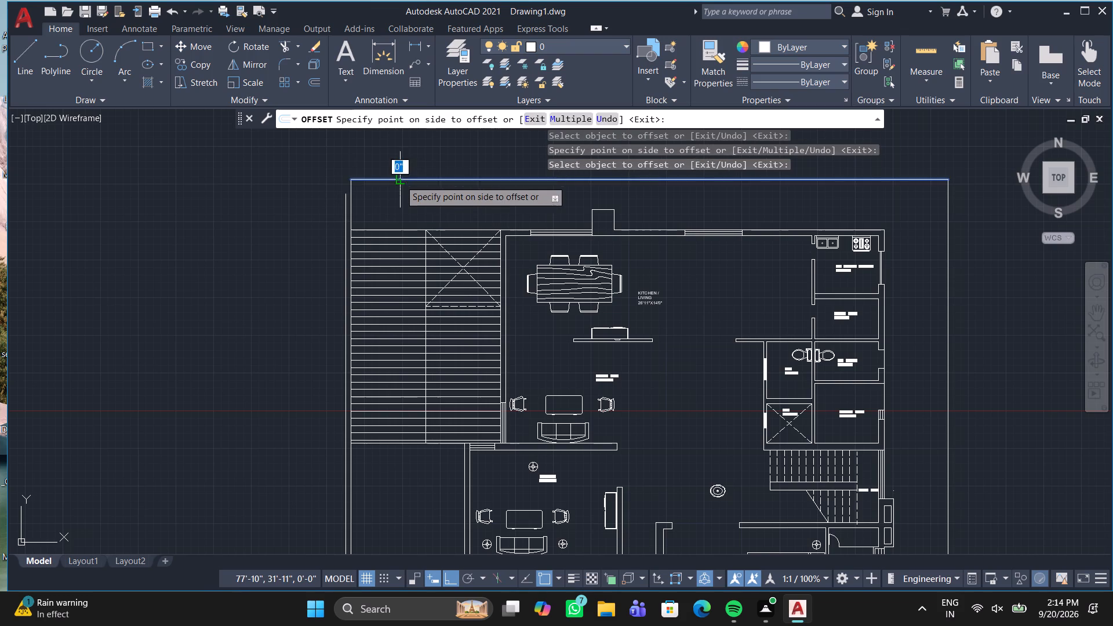
left_click(401, 162)
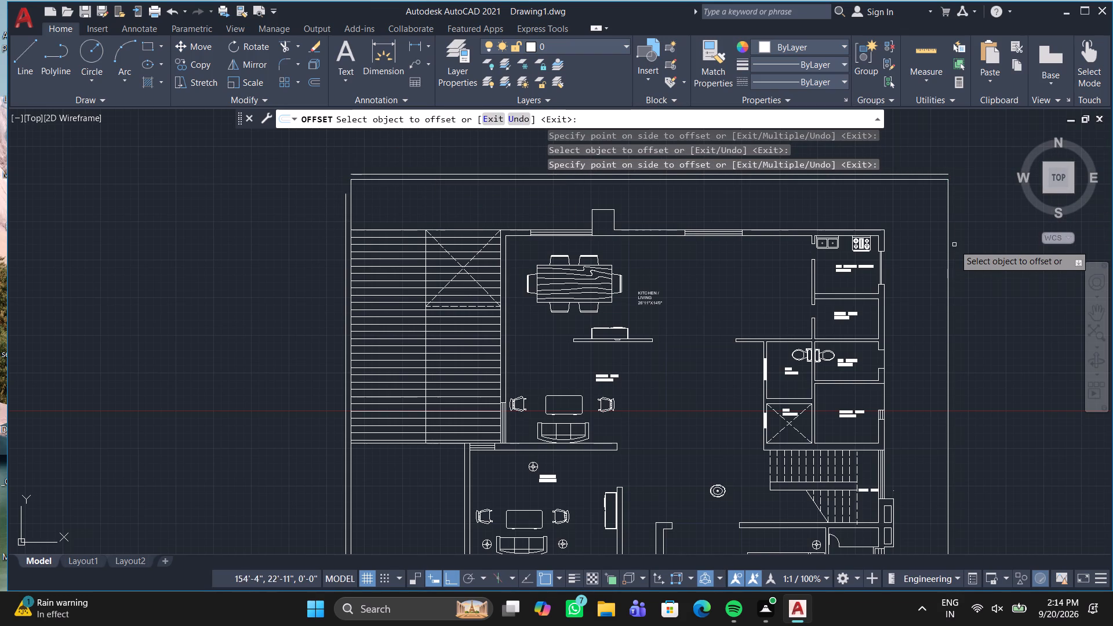
left_click(949, 248)
left_click(980, 243)
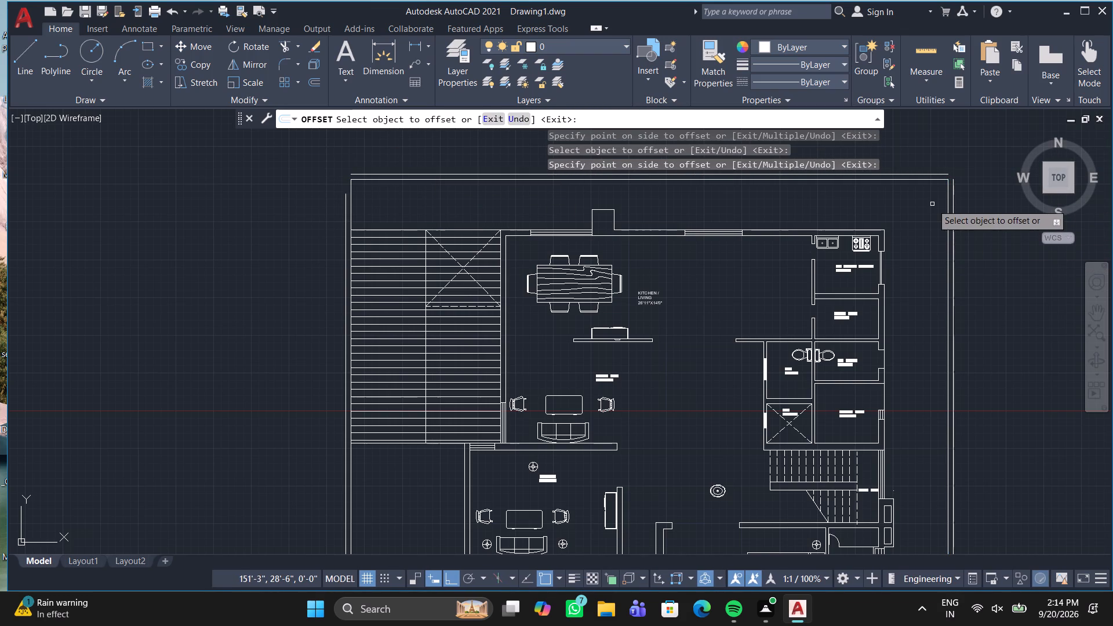
key("space")
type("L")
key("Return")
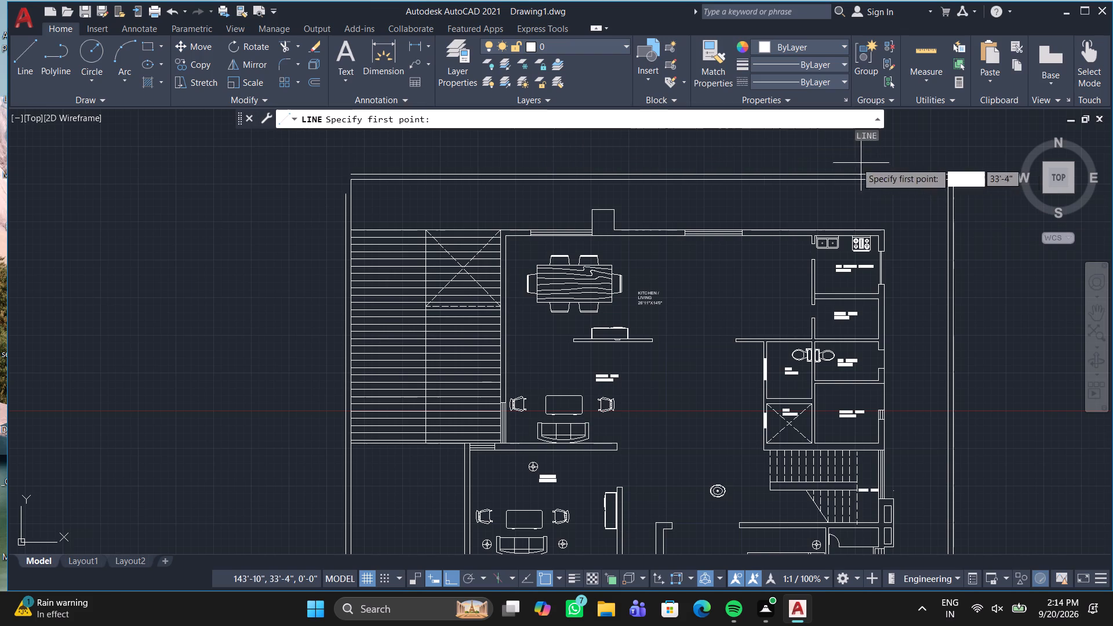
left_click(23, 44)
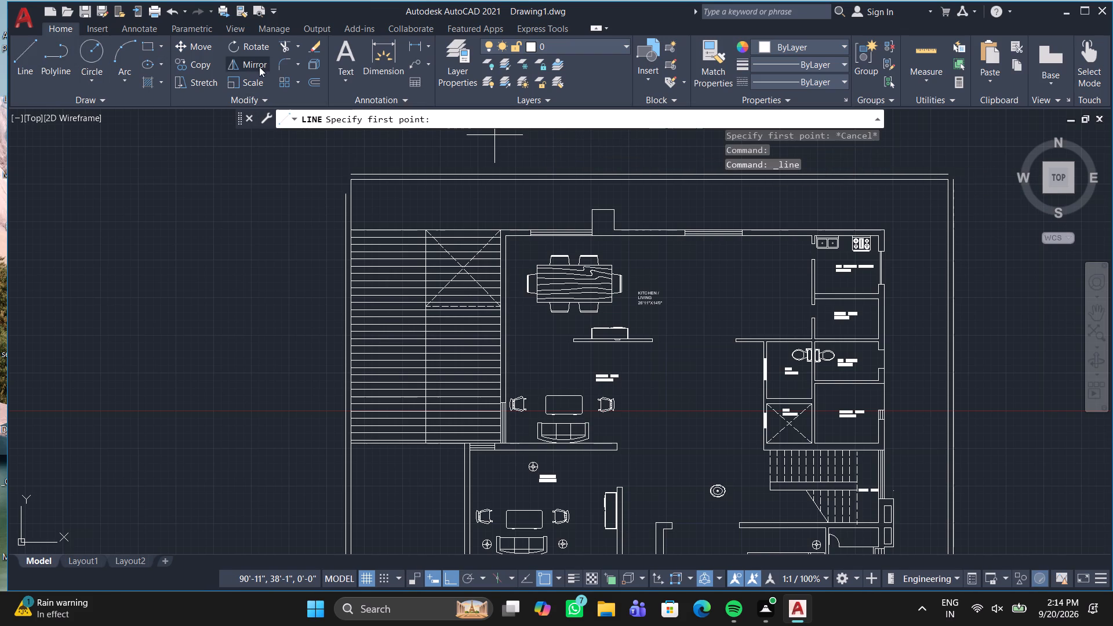
Fillet the outer offset lines into square corners at both ends of the boundary's top line.
left_click(282, 62)
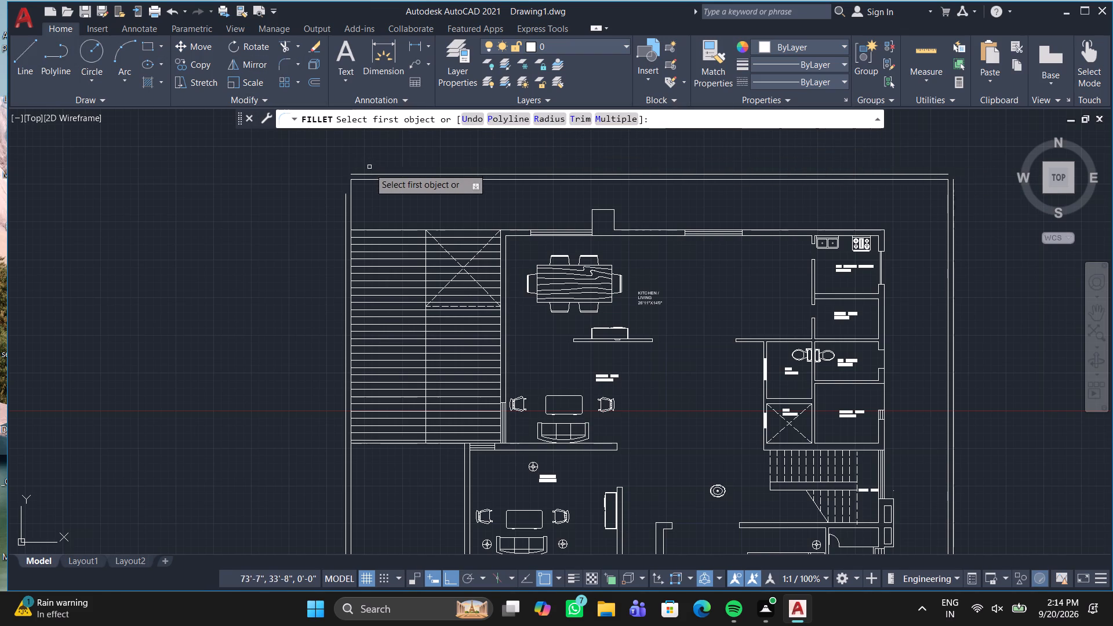
scroll(369, 176, "up", 2)
left_click(368, 174)
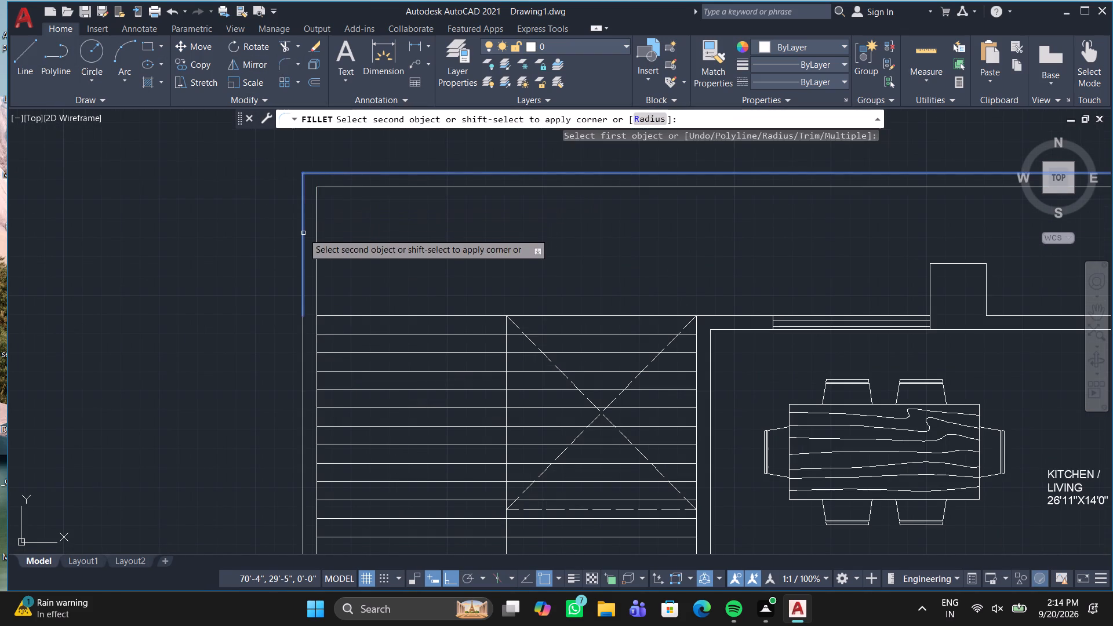
left_click(303, 233)
scroll(611, 243, "down", 2)
middle_click_drag(611, 243, 146, 201)
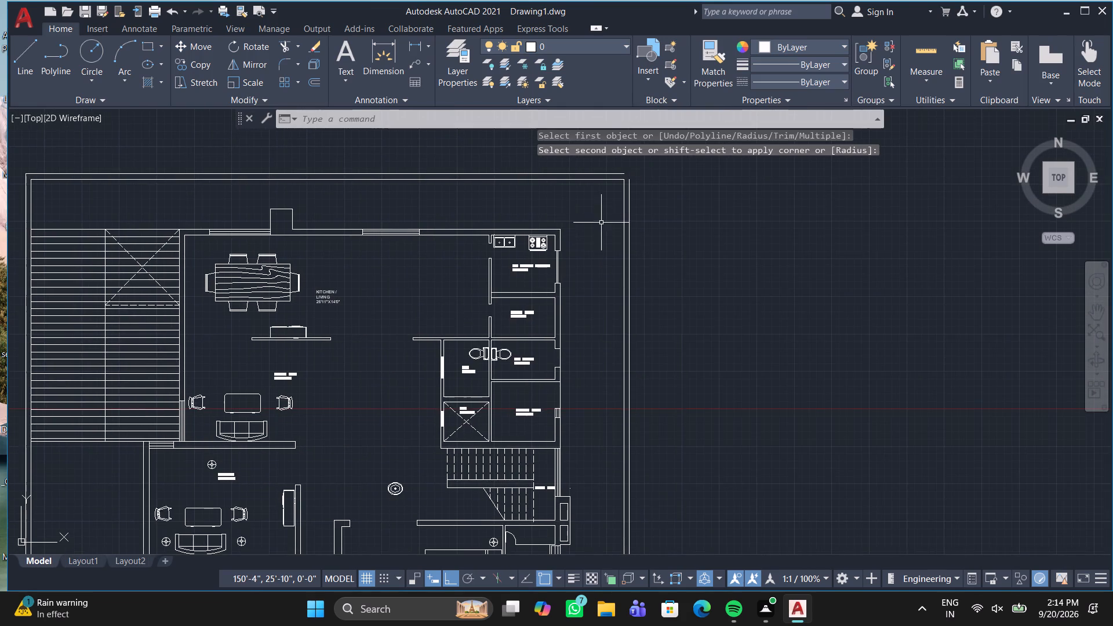
scroll(599, 183, "up", 2)
key("space")
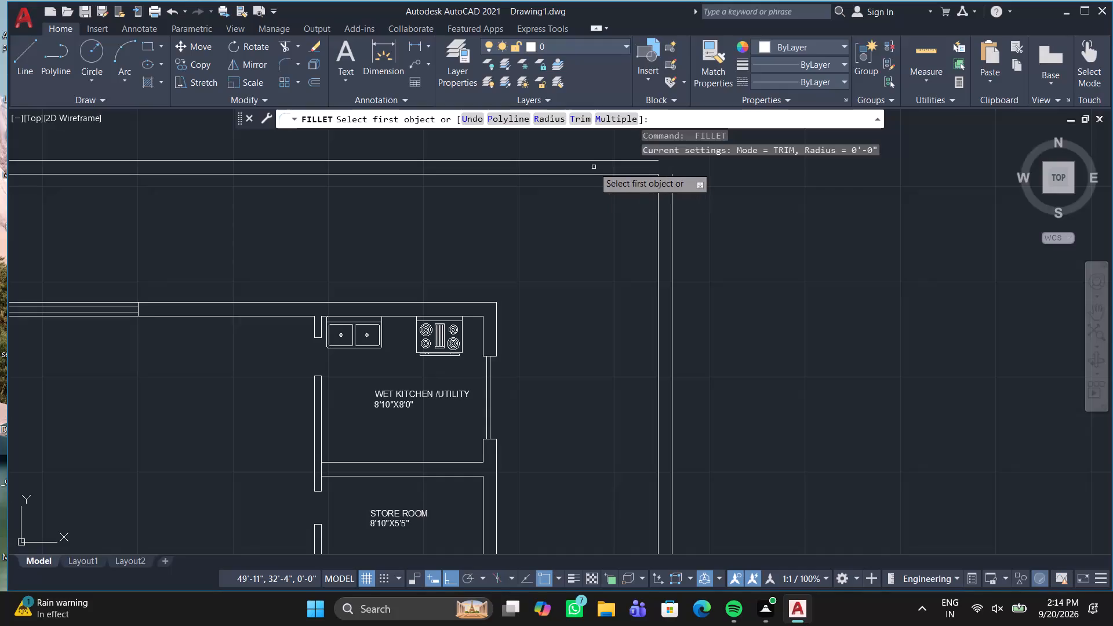
left_click(609, 159)
left_click(668, 209)
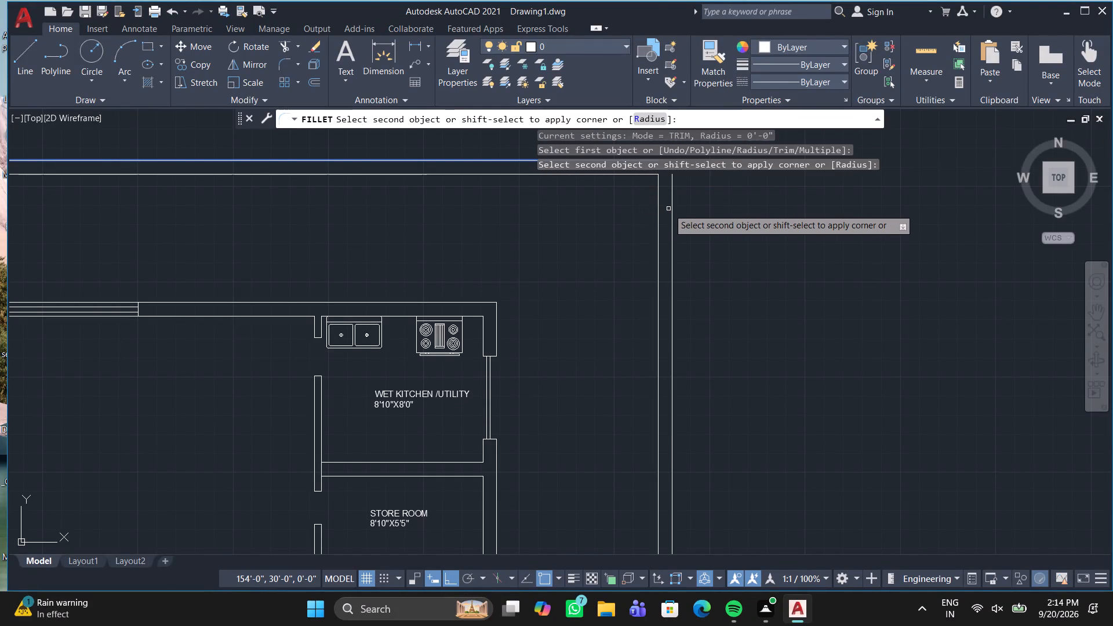
left_click(670, 202)
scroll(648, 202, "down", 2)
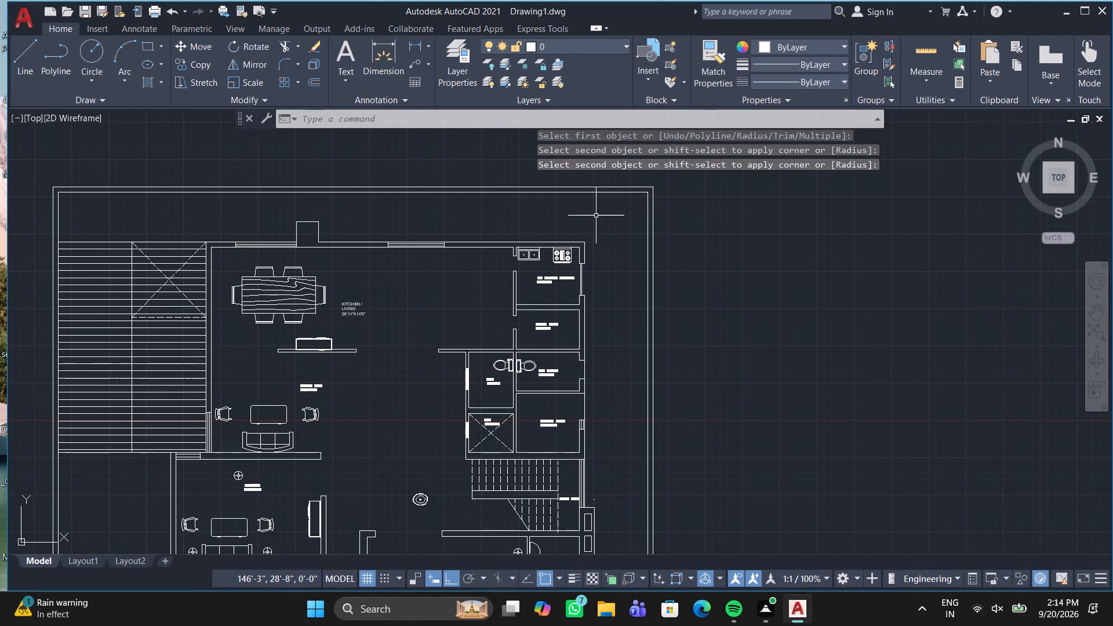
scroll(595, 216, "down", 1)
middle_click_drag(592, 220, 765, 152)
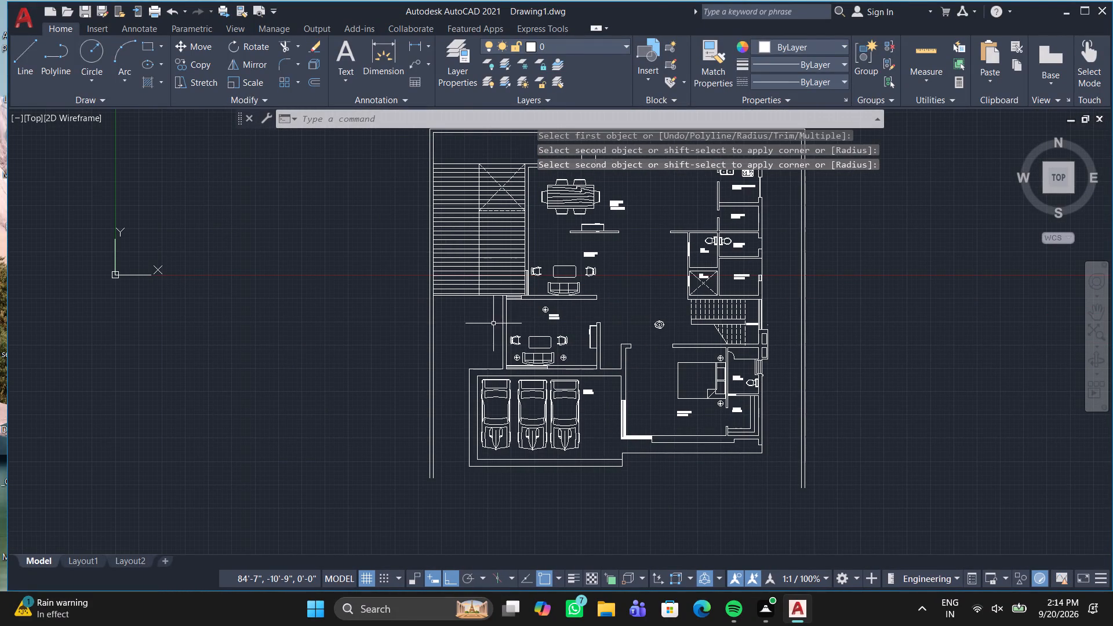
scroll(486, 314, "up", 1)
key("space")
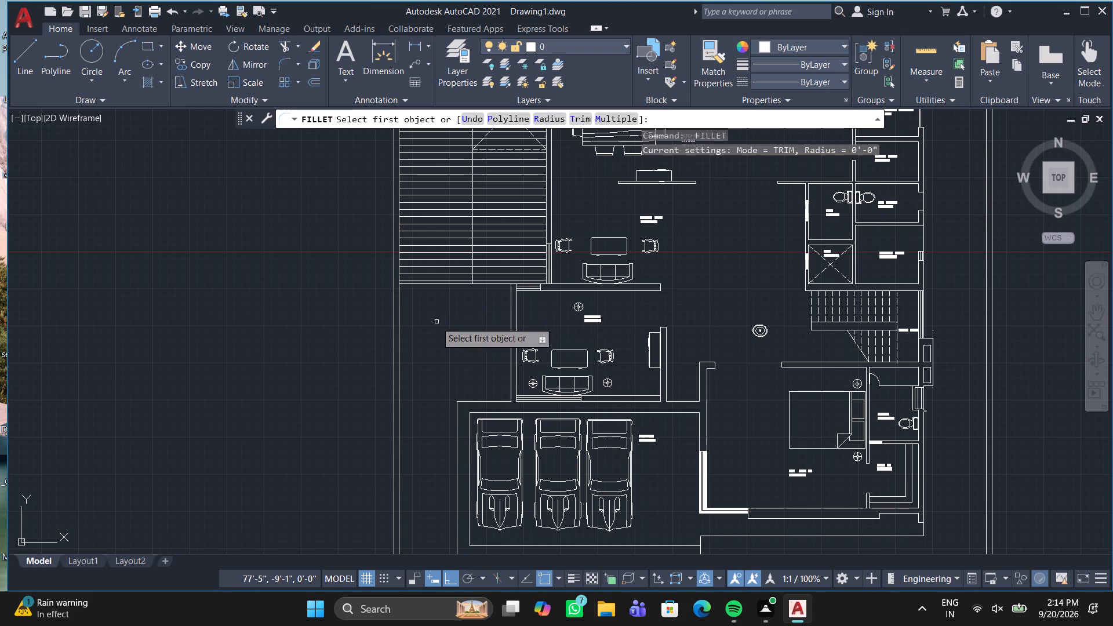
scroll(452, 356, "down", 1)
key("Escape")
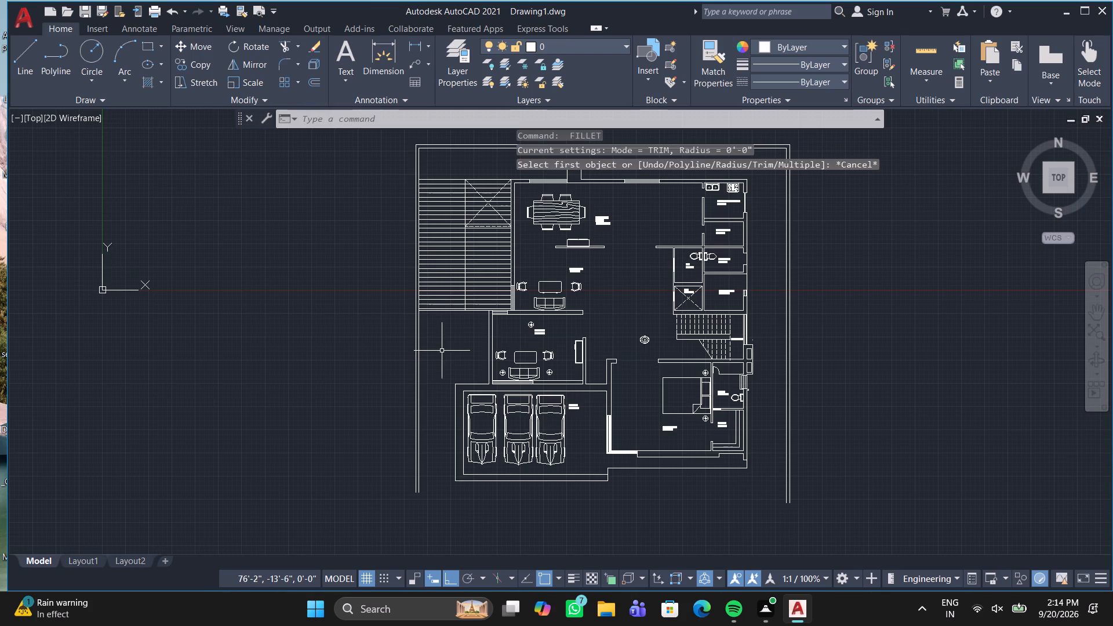
Stretch the outer end of the portico's bottom edge line horizontally to the outdoor-side outer boundary line.
middle_click_drag(442, 351, 424, 295)
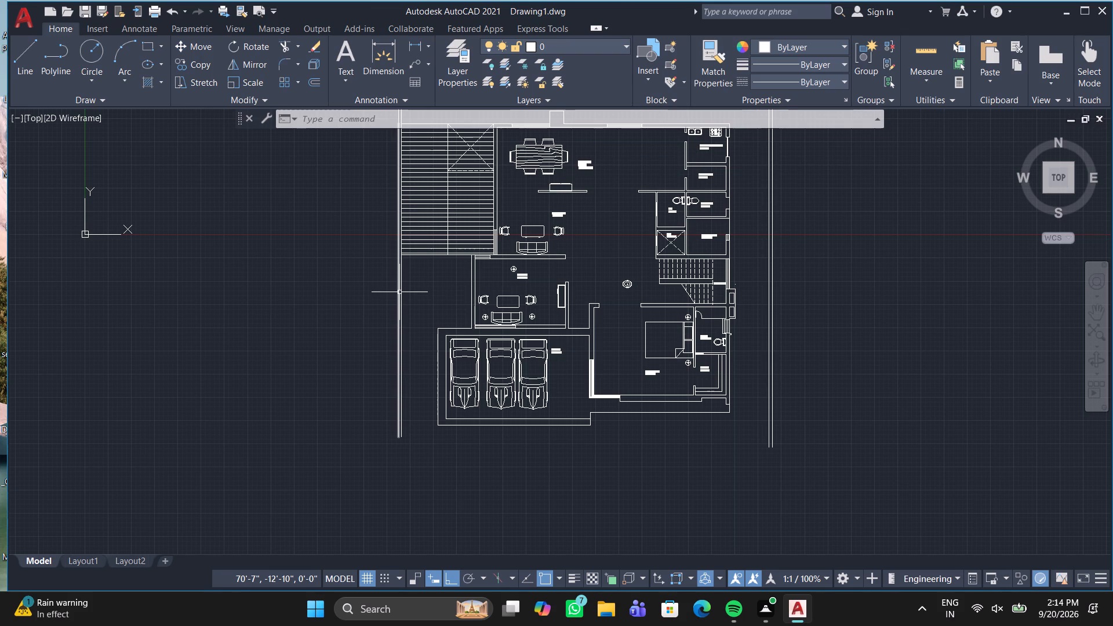
scroll(399, 298, "up", 2)
middle_click_drag(424, 321, 424, 316)
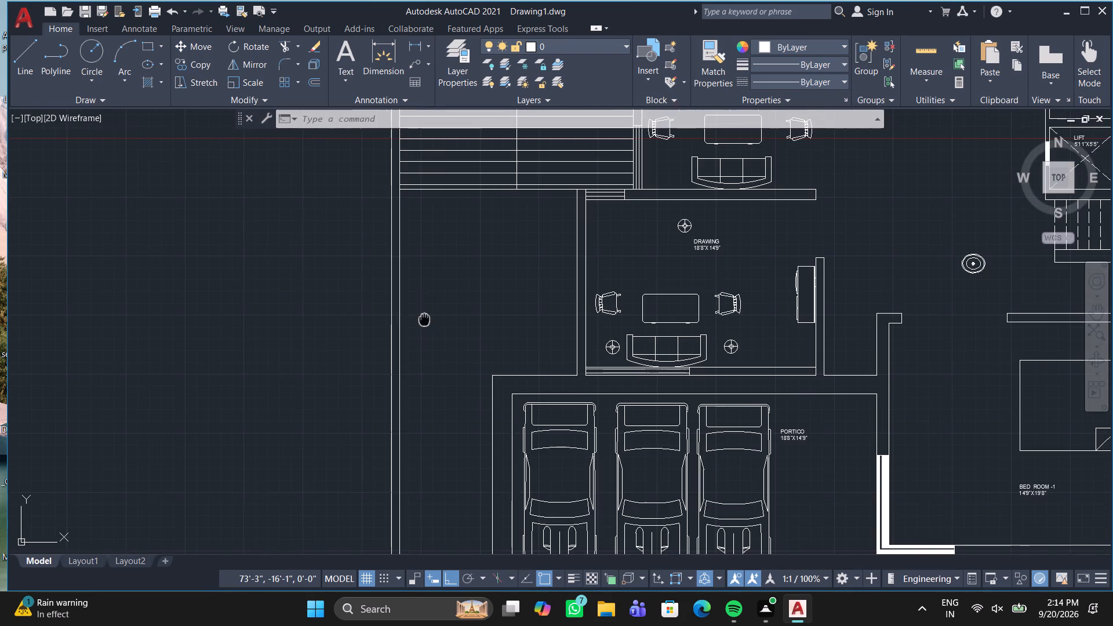
middle_click_drag(424, 316, 401, 90)
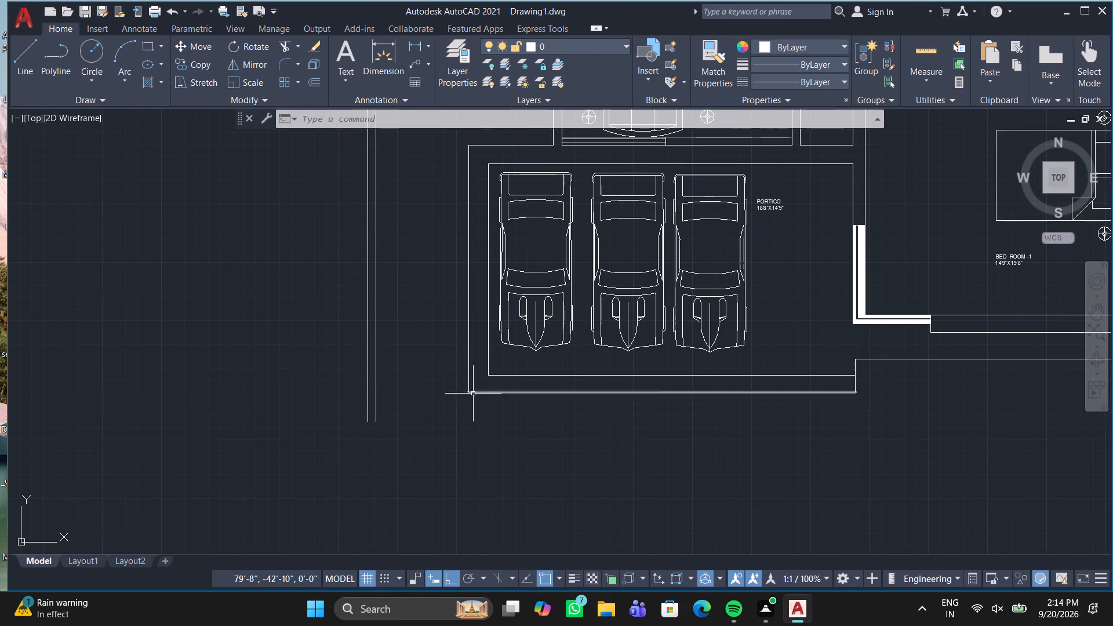
left_click(473, 394)
left_click(469, 392)
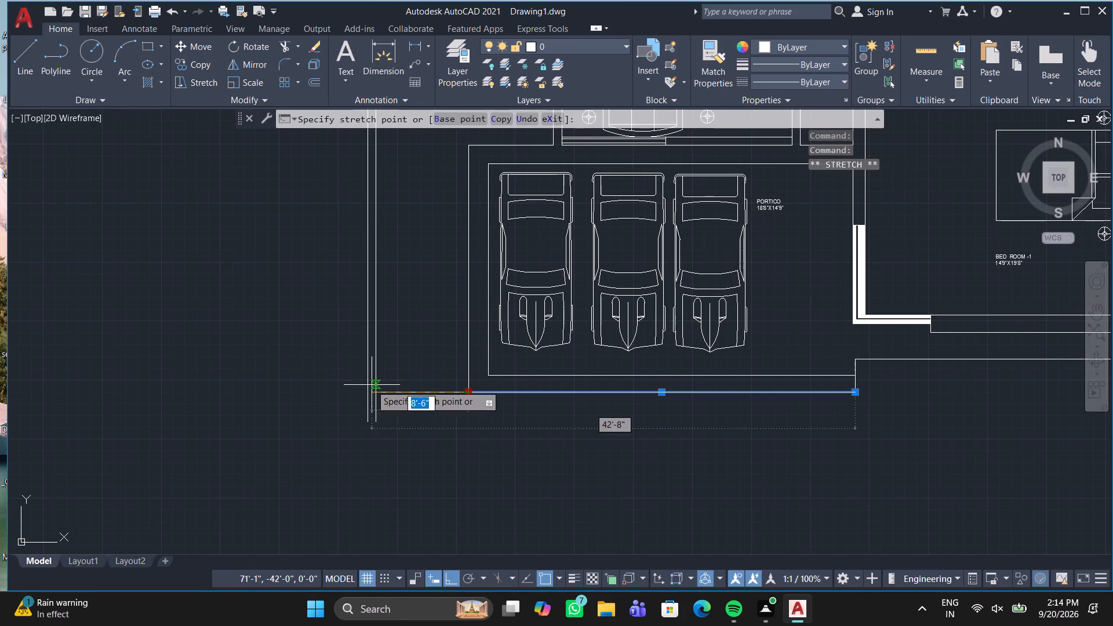
left_click(365, 394)
Stretch the house-side end of the portico's bottom edge line horizontally about 40'-10" to the far side outer boundary line.
scroll(748, 457, "down", 1)
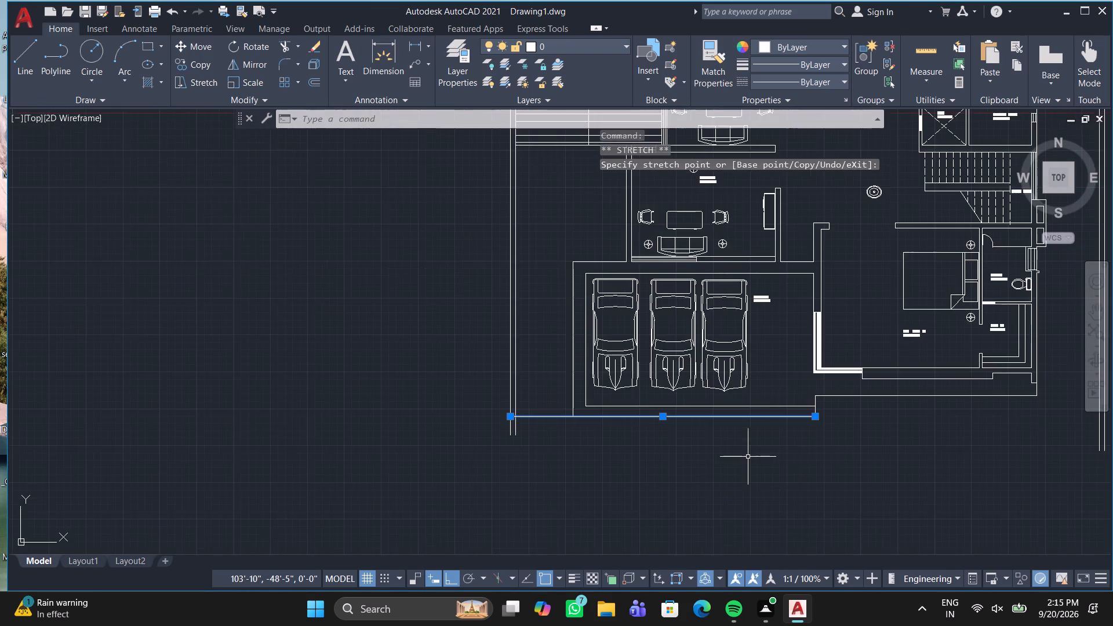
middle_click_drag(744, 457, 179, 377)
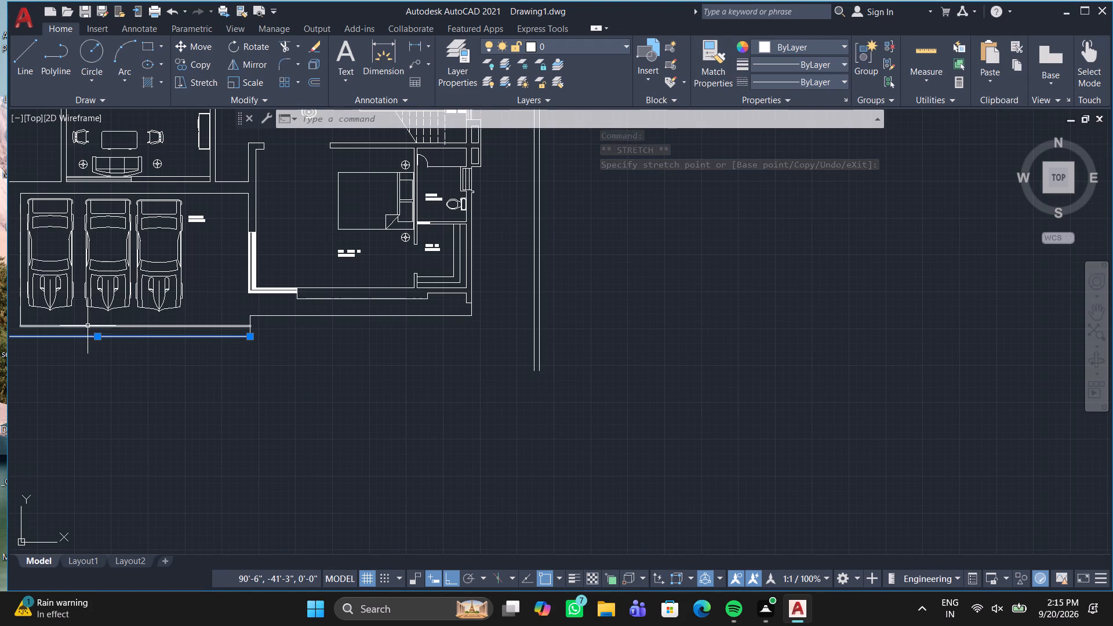
scroll(222, 330, "up", 2)
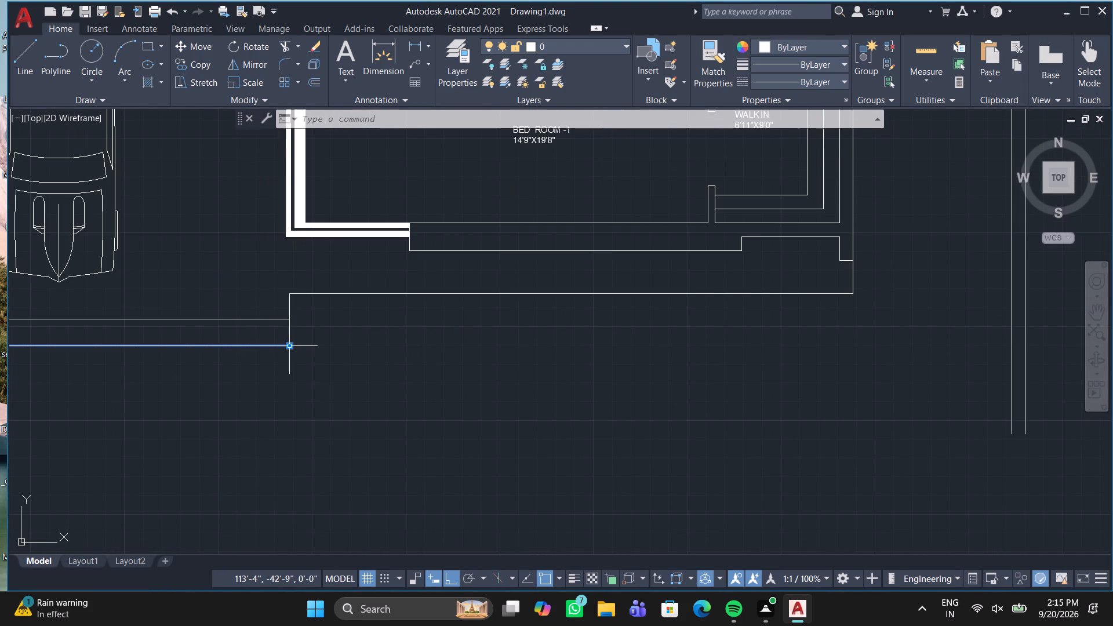
left_click(290, 348)
scroll(701, 363, "down", 1)
middle_click_drag(701, 363, 450, 361)
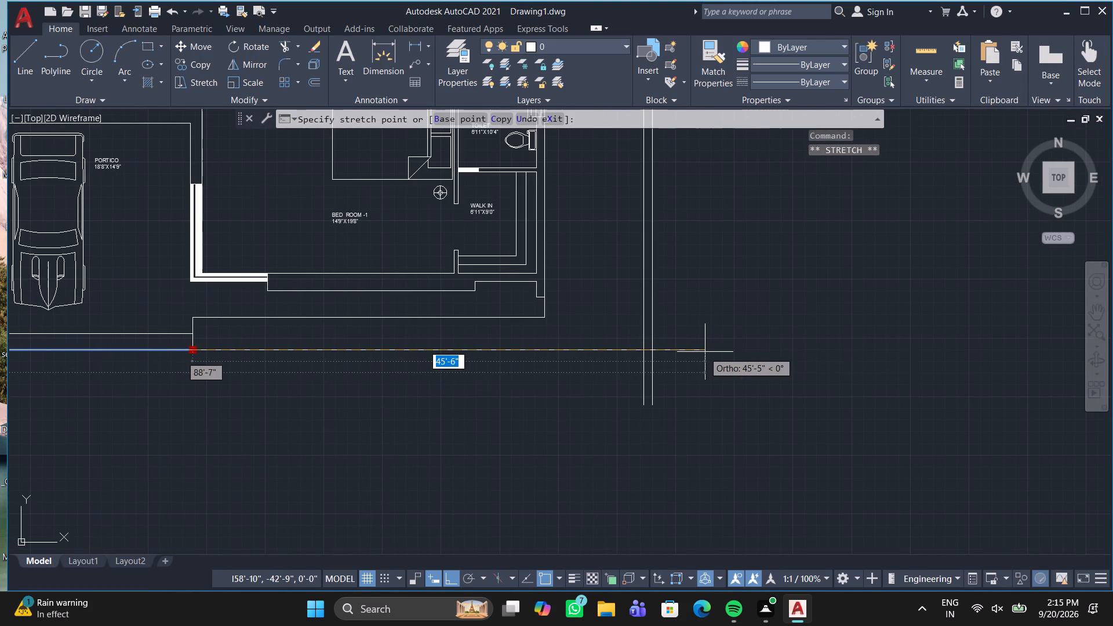
scroll(649, 350, "up", 1)
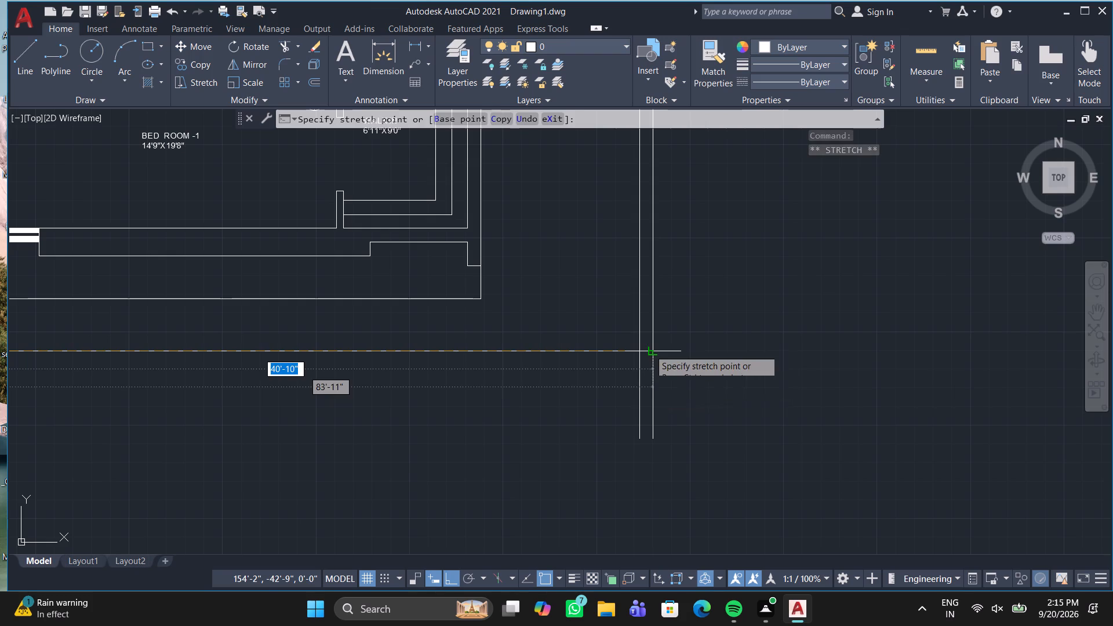
left_click(649, 349)
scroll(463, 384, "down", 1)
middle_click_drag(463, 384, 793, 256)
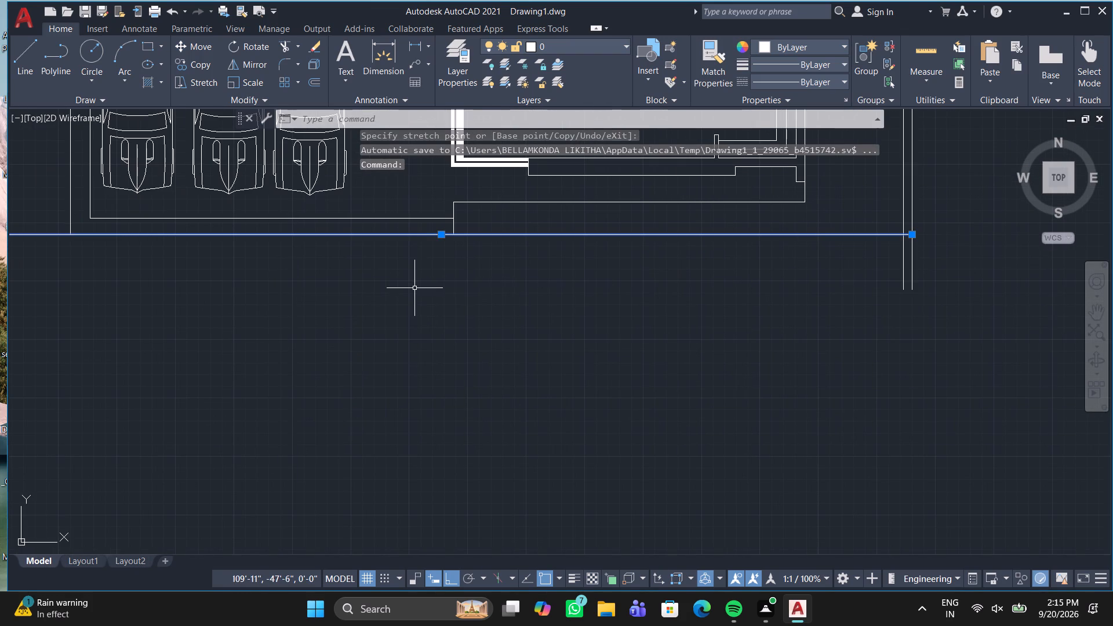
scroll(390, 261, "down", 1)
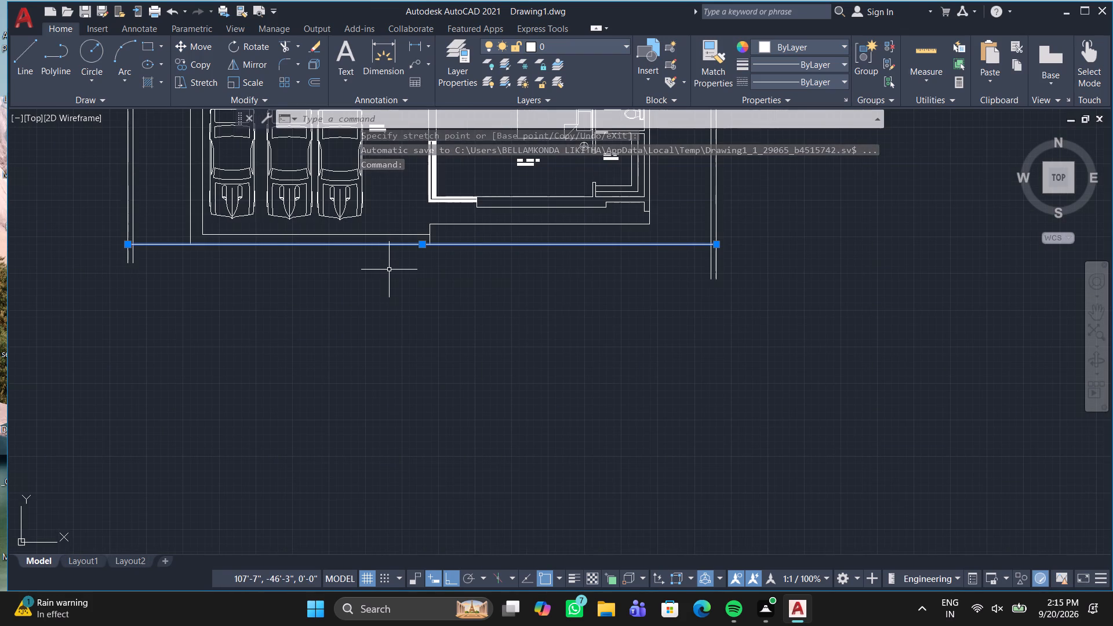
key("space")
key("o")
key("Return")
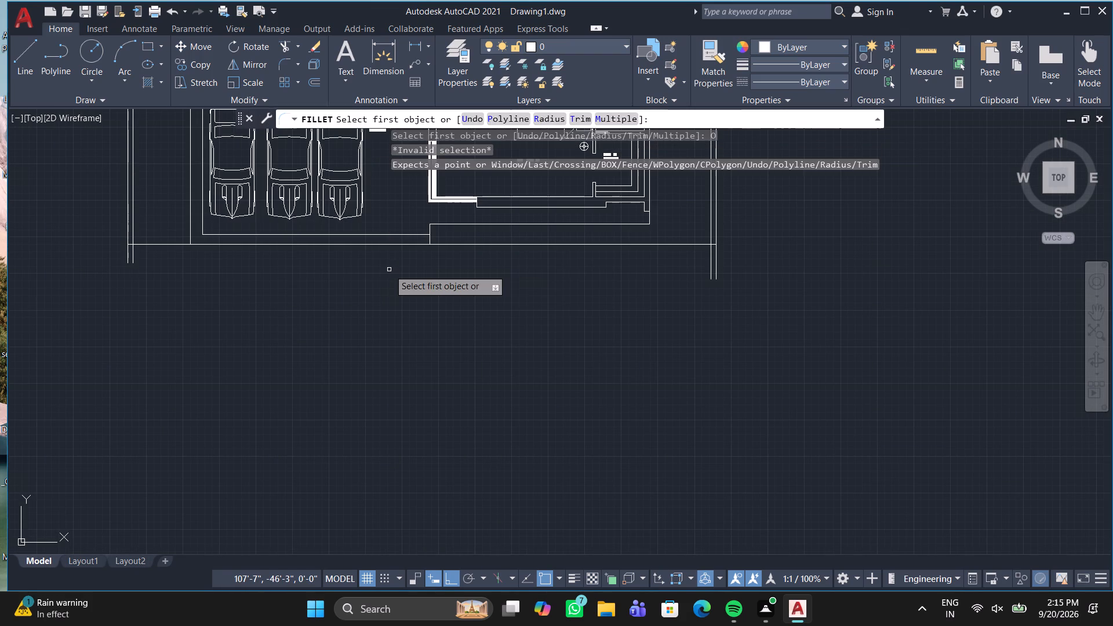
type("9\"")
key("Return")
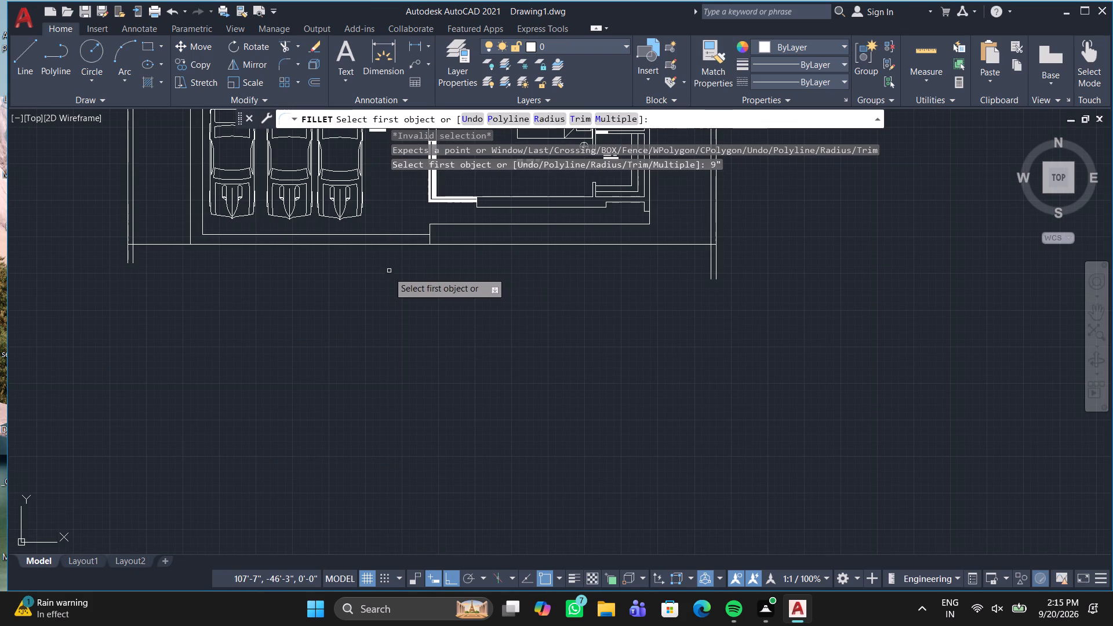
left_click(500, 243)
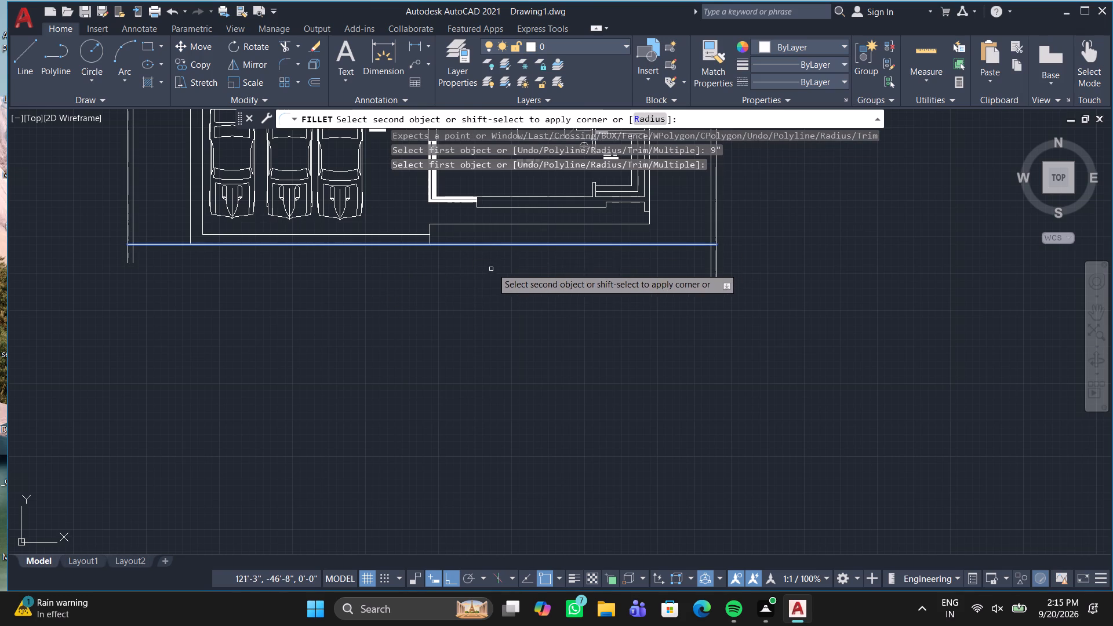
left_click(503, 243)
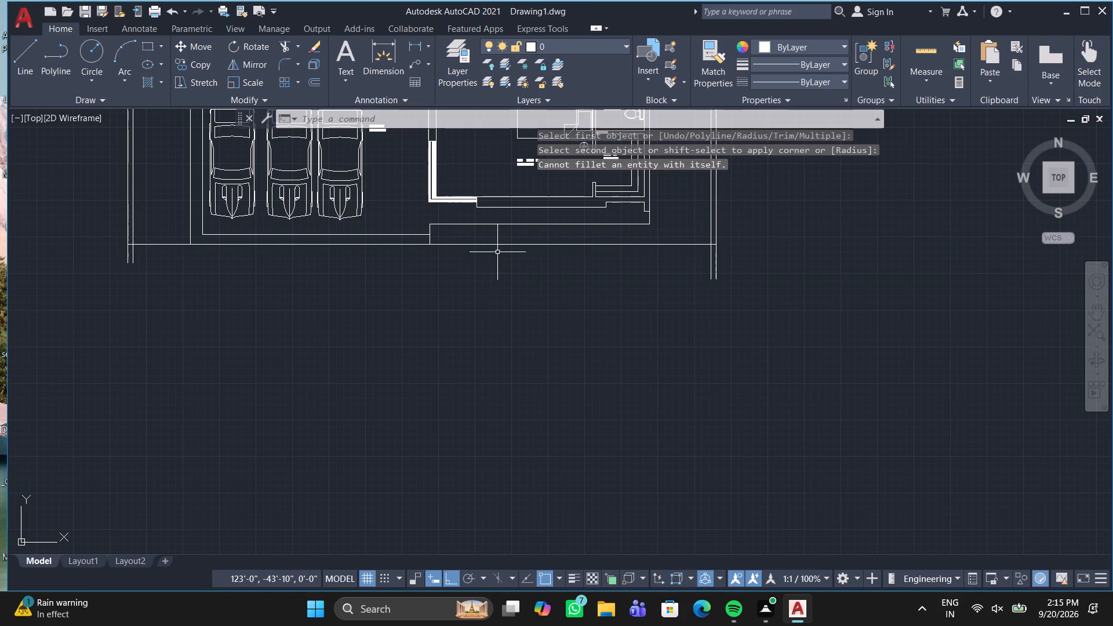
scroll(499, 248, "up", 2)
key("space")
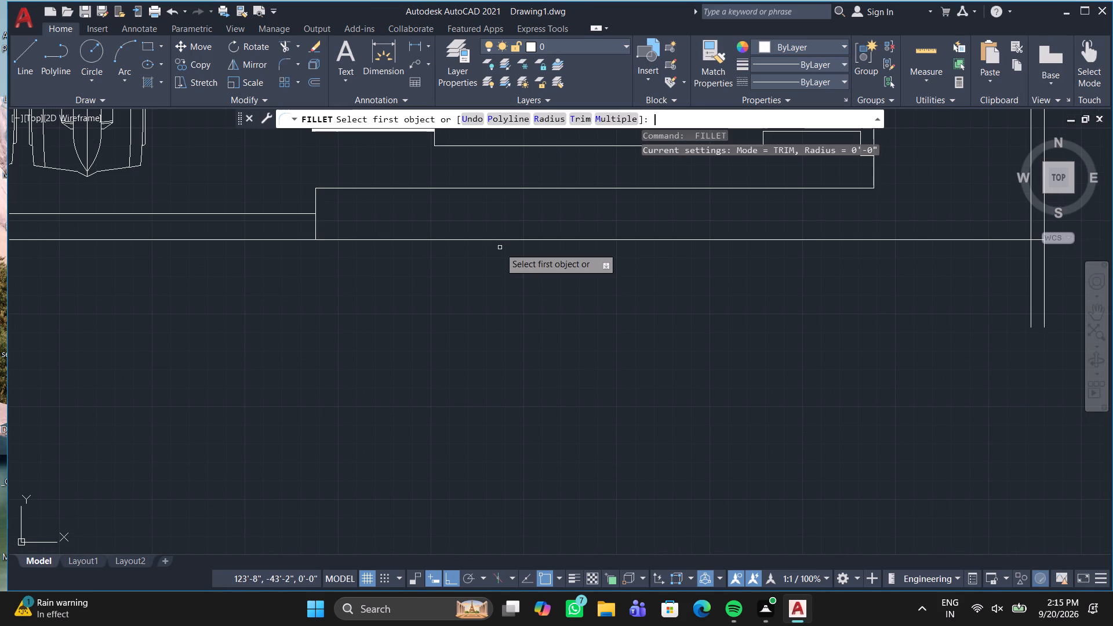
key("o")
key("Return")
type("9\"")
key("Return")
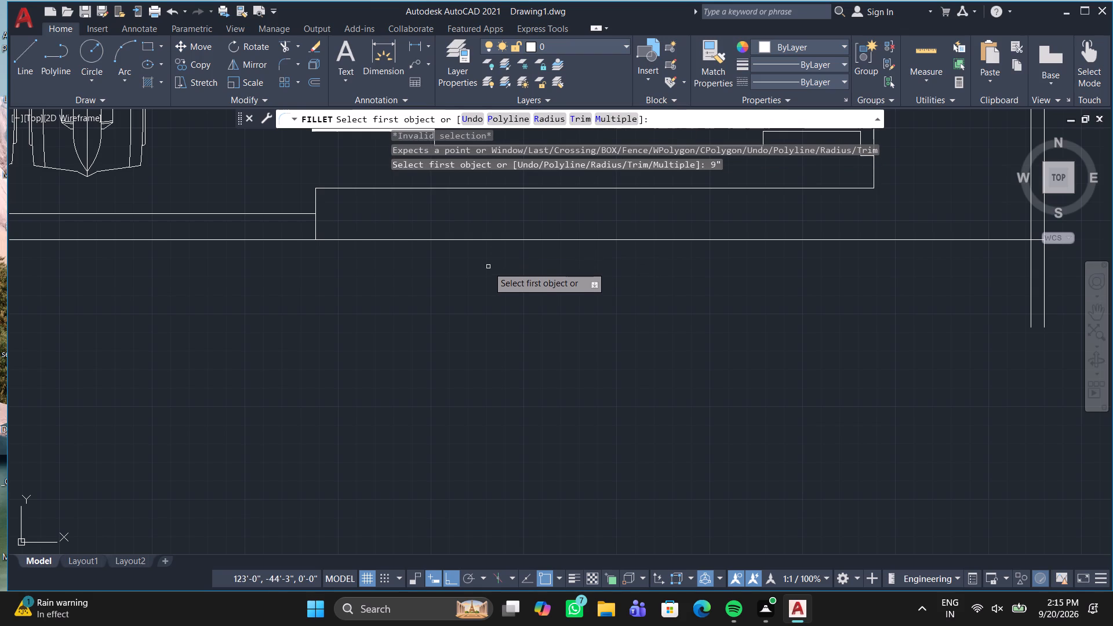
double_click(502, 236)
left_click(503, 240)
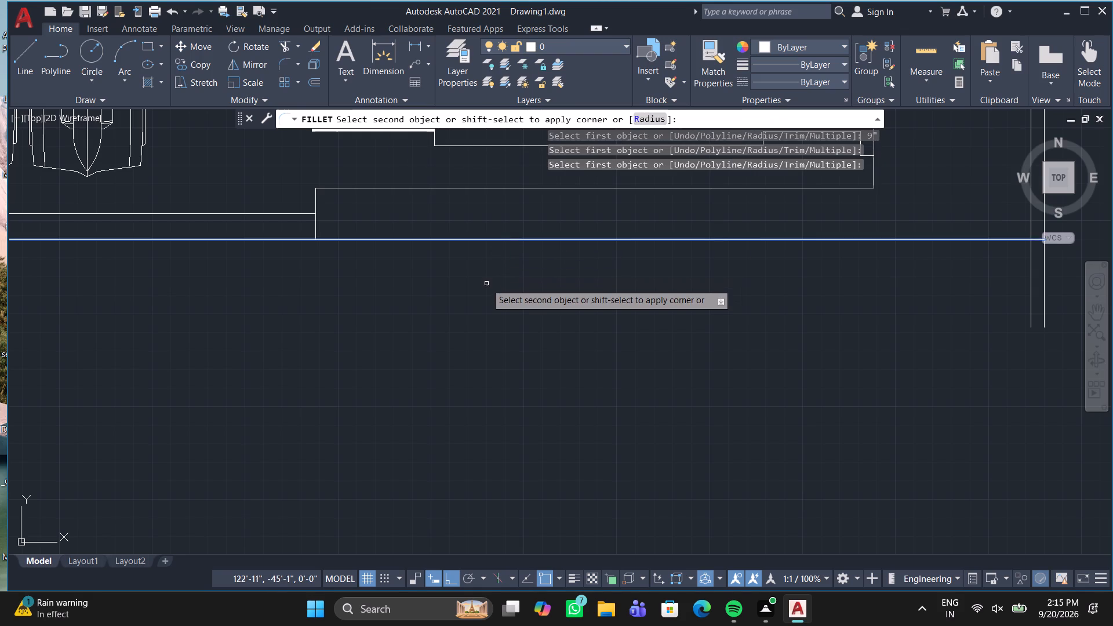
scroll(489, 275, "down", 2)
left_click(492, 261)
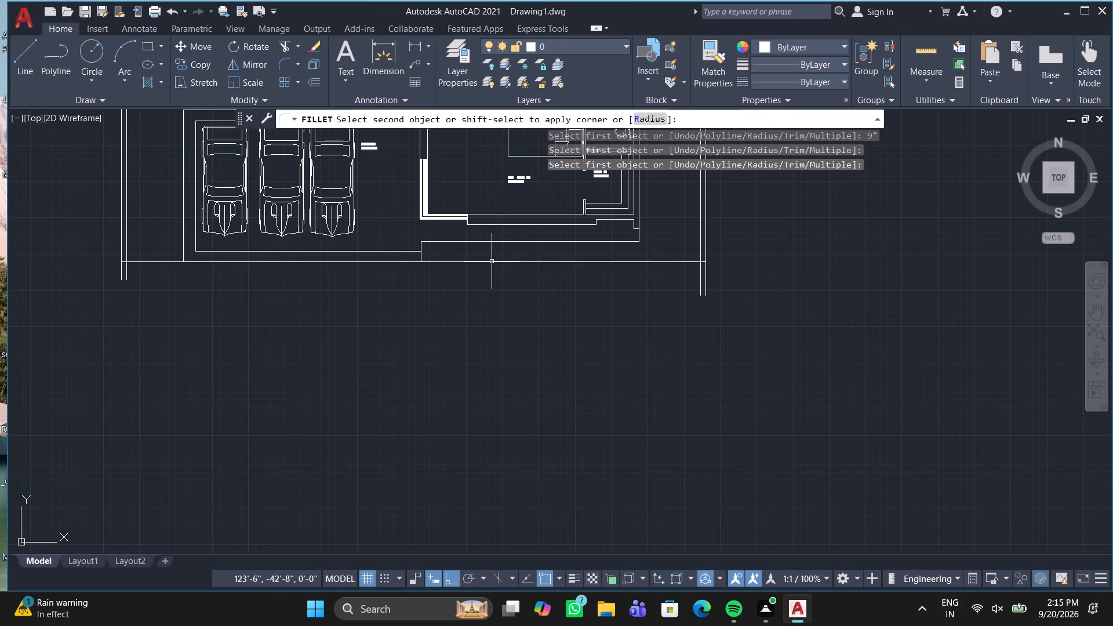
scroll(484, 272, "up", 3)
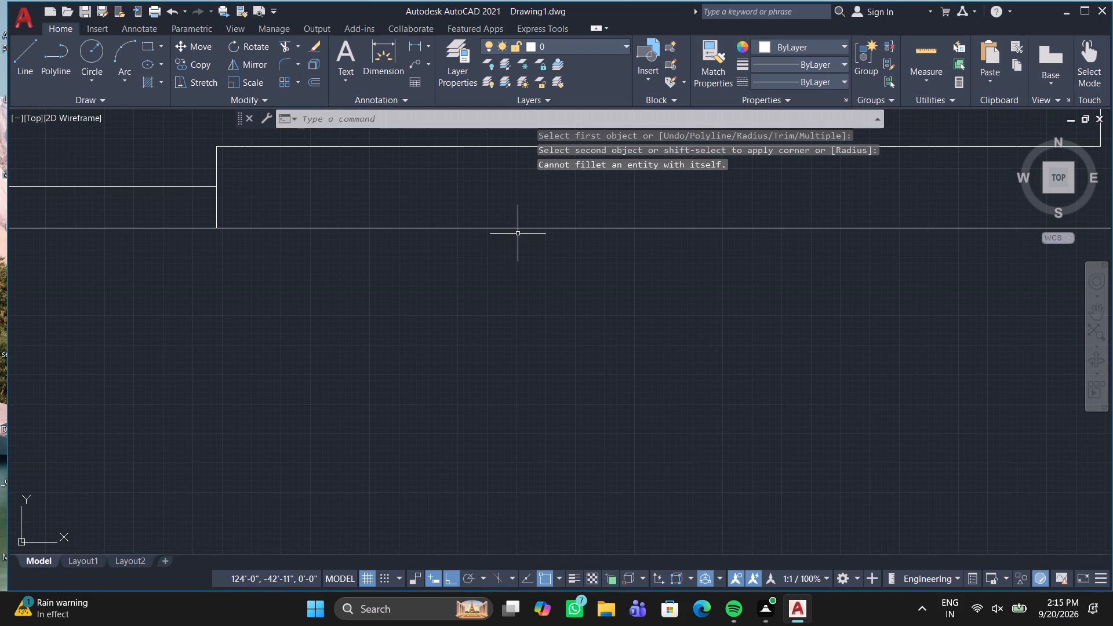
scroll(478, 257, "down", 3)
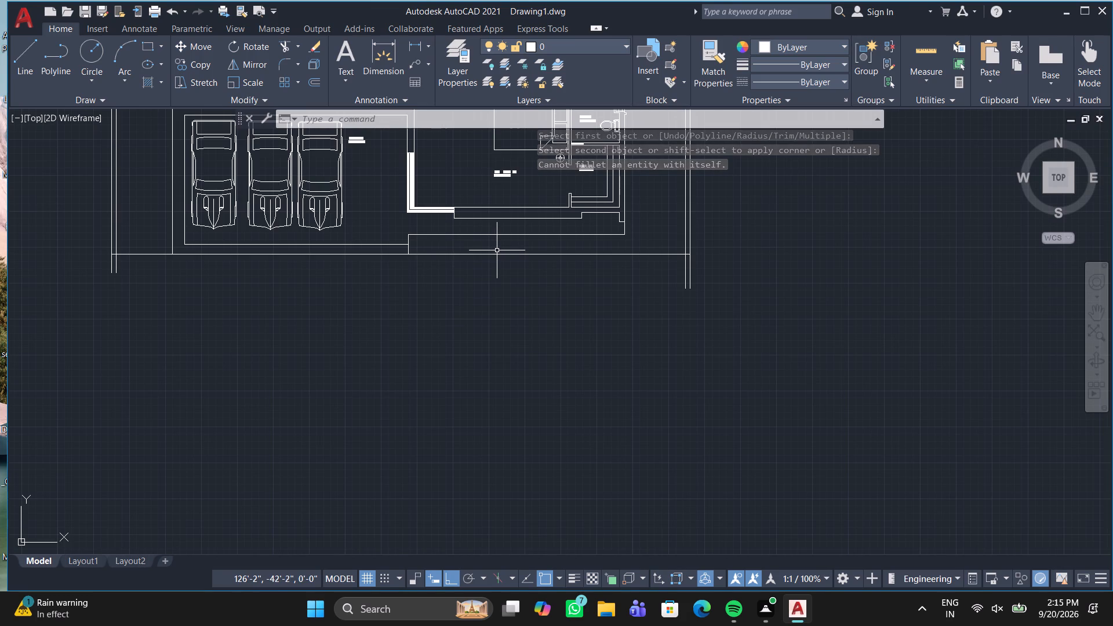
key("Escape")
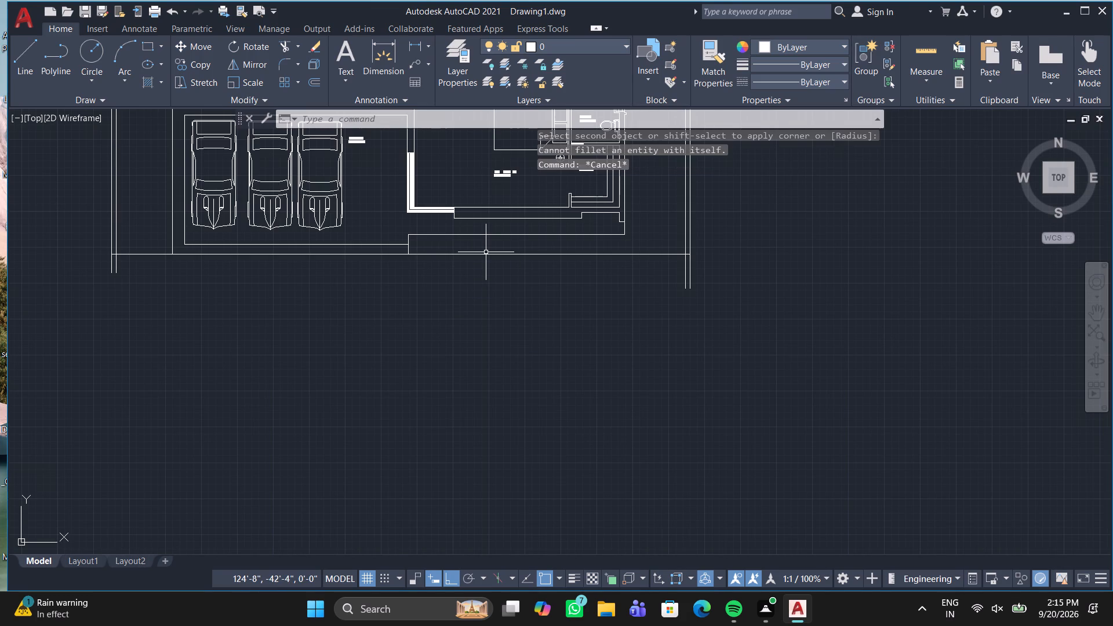
Offset the boundary's bottom line outward by 9", away from the house.
key("o")
key("Return")
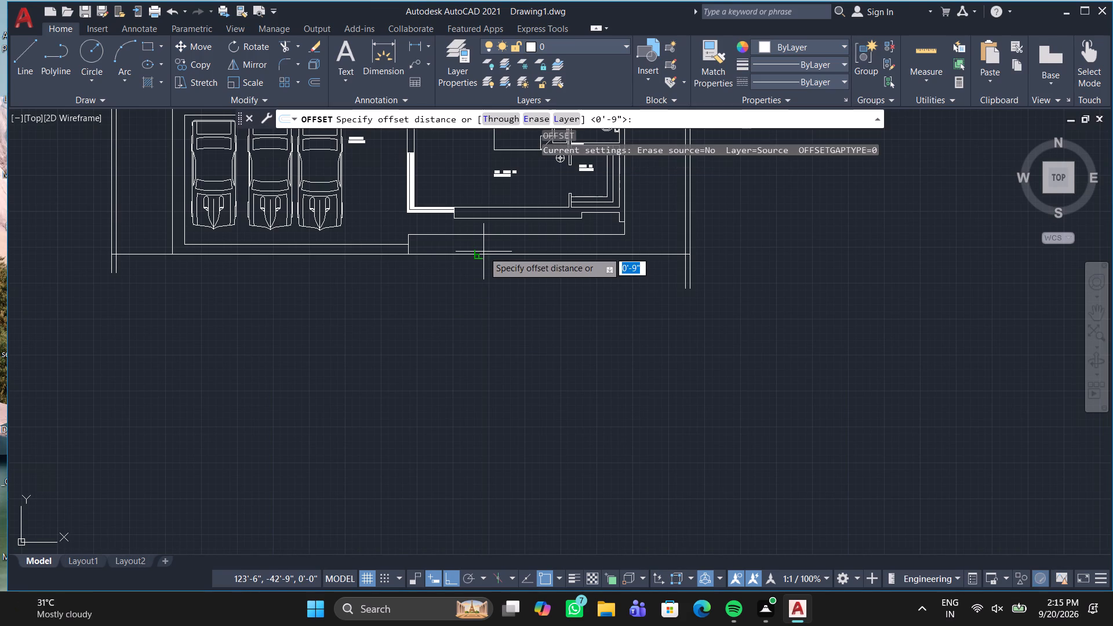
key("9")
key("shift+quotedbl")
key("Return")
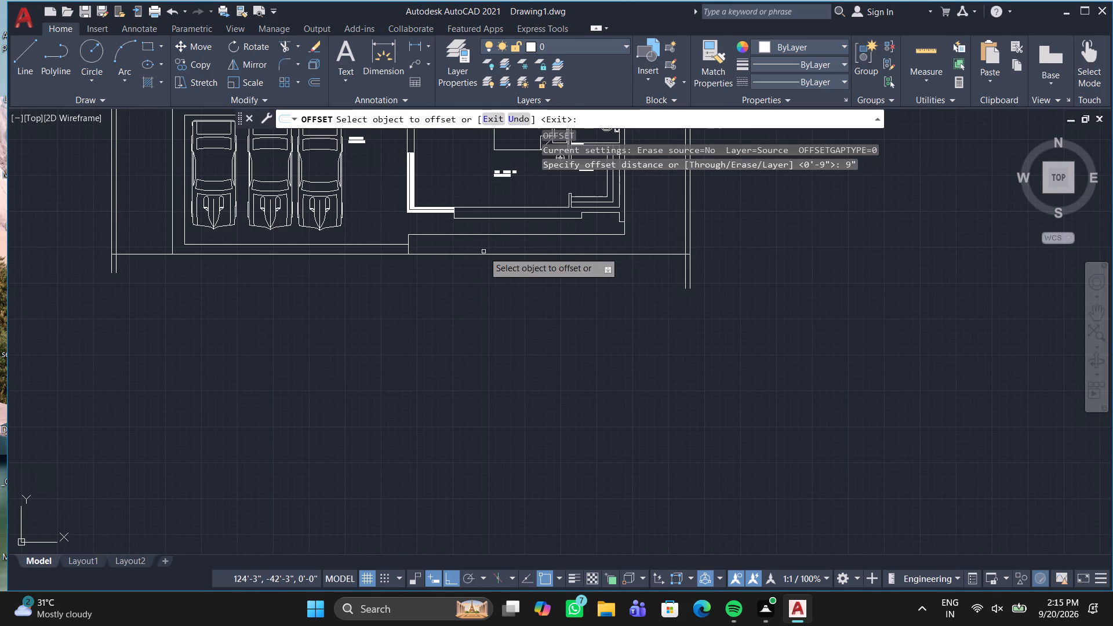
left_click(461, 253)
left_click(460, 284)
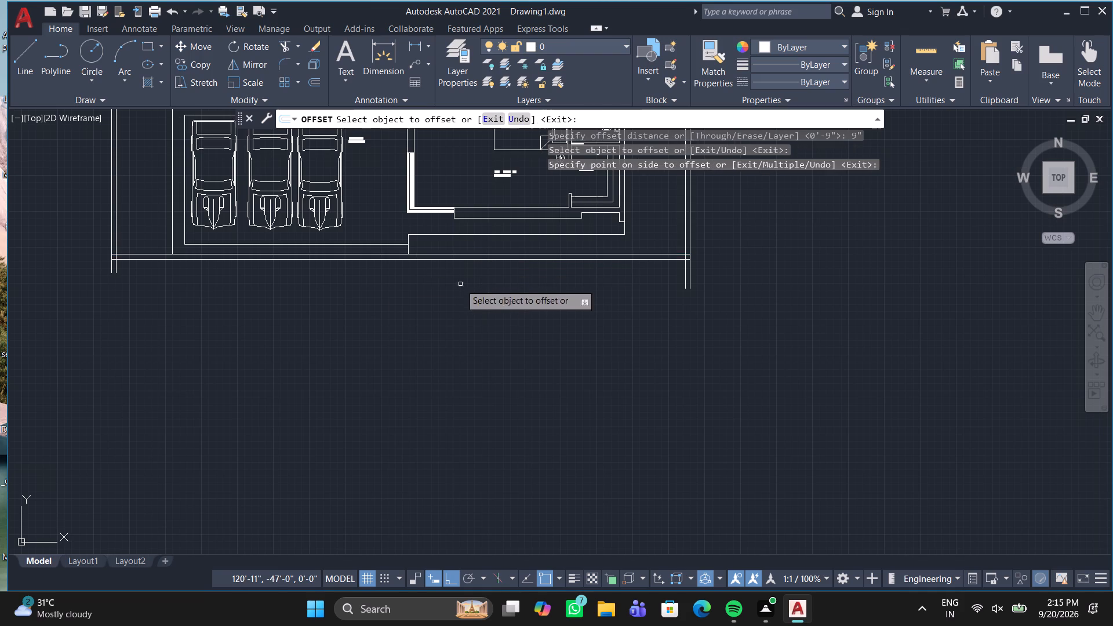
key("Return")
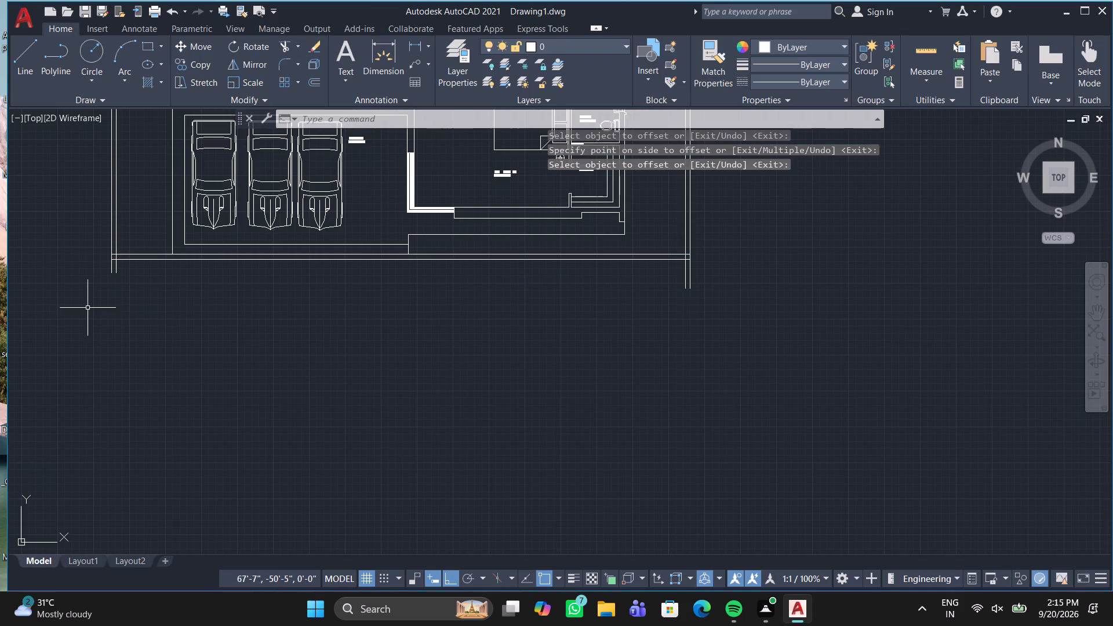
Trim the overhanging and crossing line ends at the outdoor-side bottom corner to form a clean double-line wall corner.
scroll(112, 264, "up", 3)
middle_click_drag(112, 264, 326, 232)
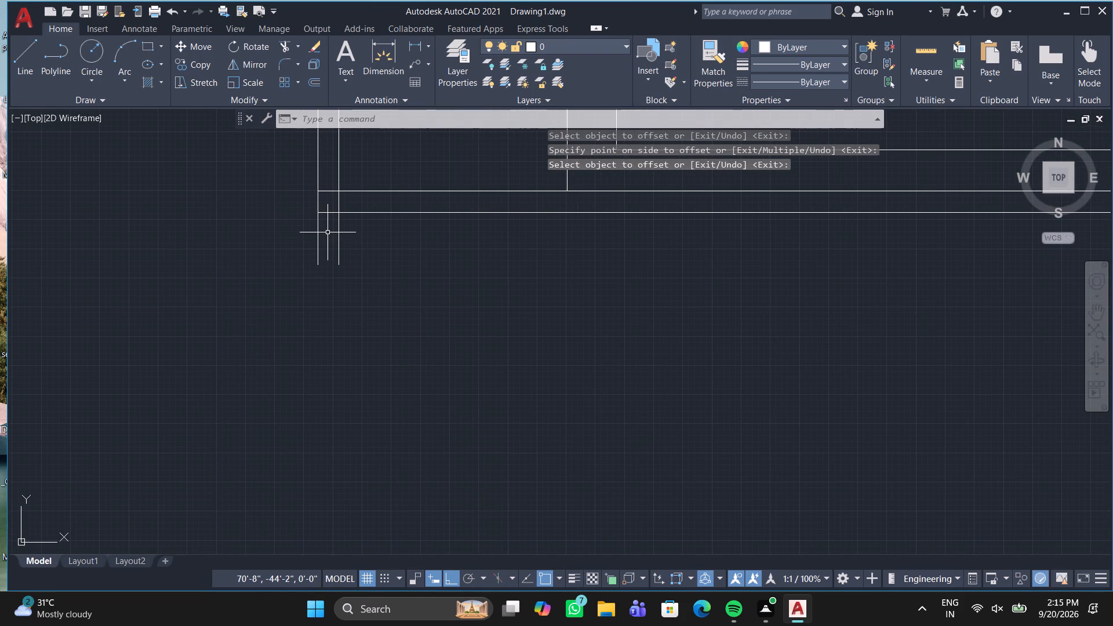
type("TR")
key("Return")
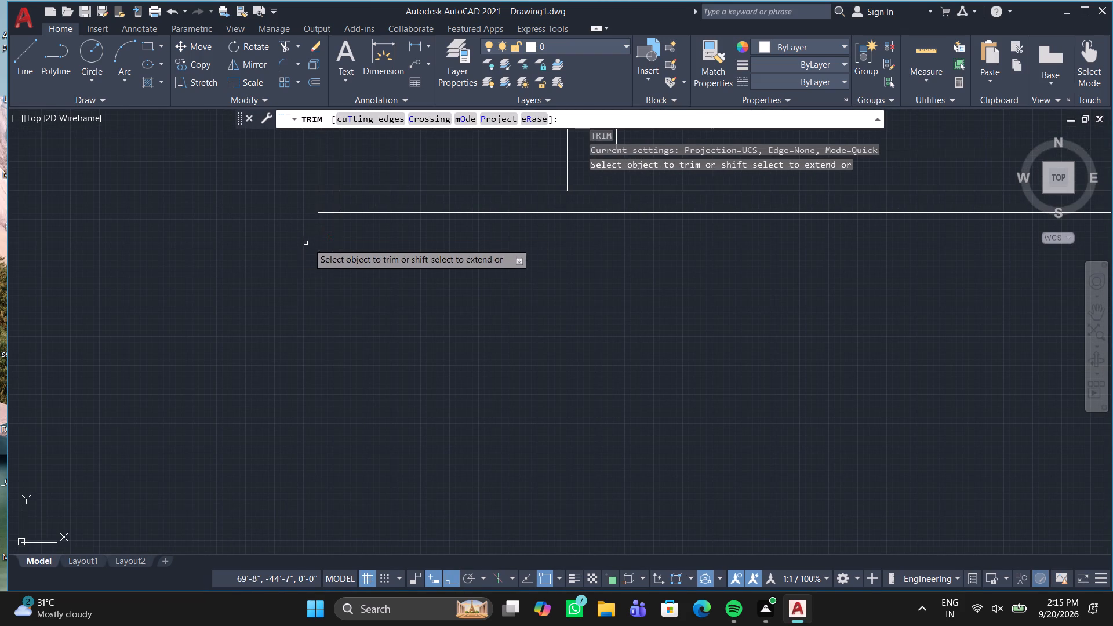
left_click_drag(303, 231, 463, 235)
scroll(333, 192, "up", 2)
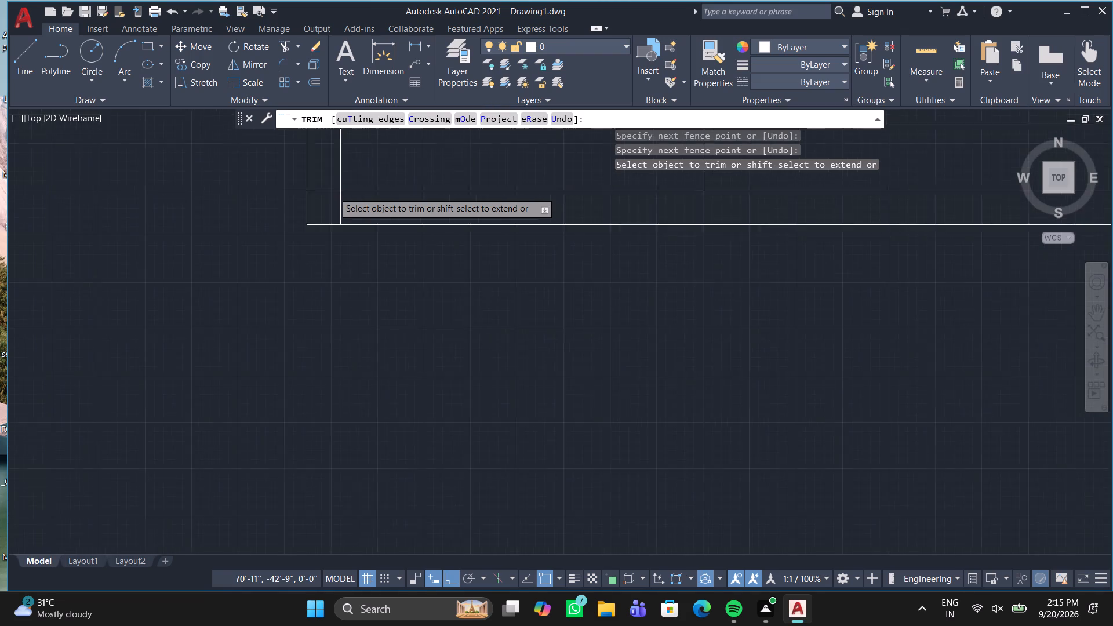
scroll(333, 192, "up", 1)
left_click(333, 192)
left_click_drag(347, 223, 363, 230)
left_click(363, 230)
scroll(372, 225, "down", 3)
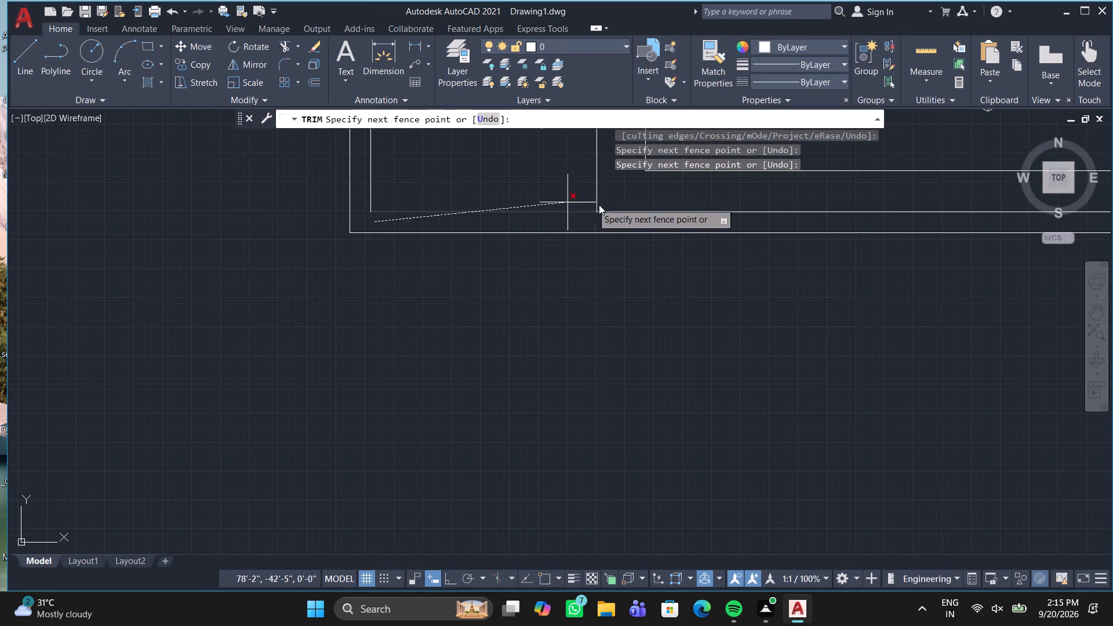
left_click(606, 227)
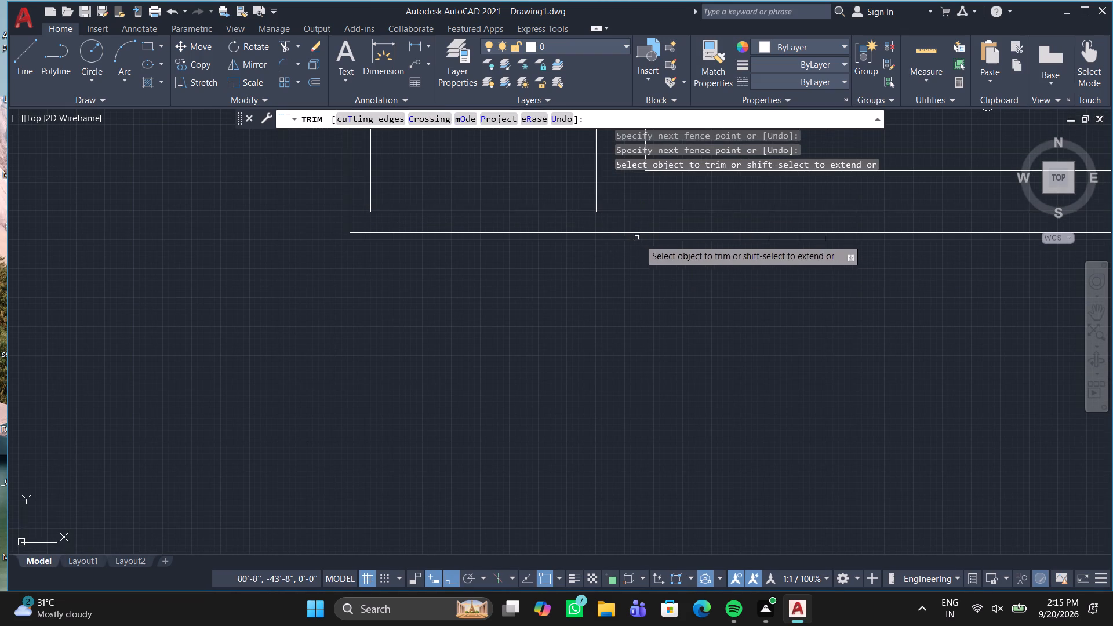
Trim the overhanging and crossing line ends at the far side bottom corner below bedroom 1, closing the boundary wall.
scroll(664, 264, "down", 1)
middle_click_drag(672, 270, 13, 325)
scroll(374, 334, "down", 2)
middle_click_drag(437, 326, 0, 318)
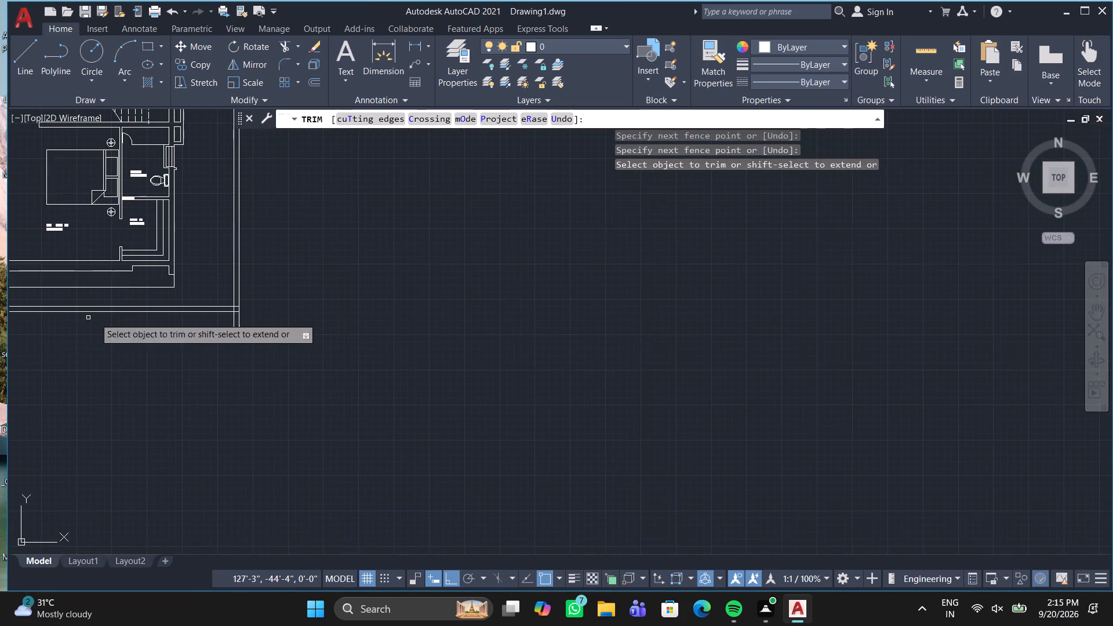
scroll(197, 316, "up", 2)
left_click(287, 339)
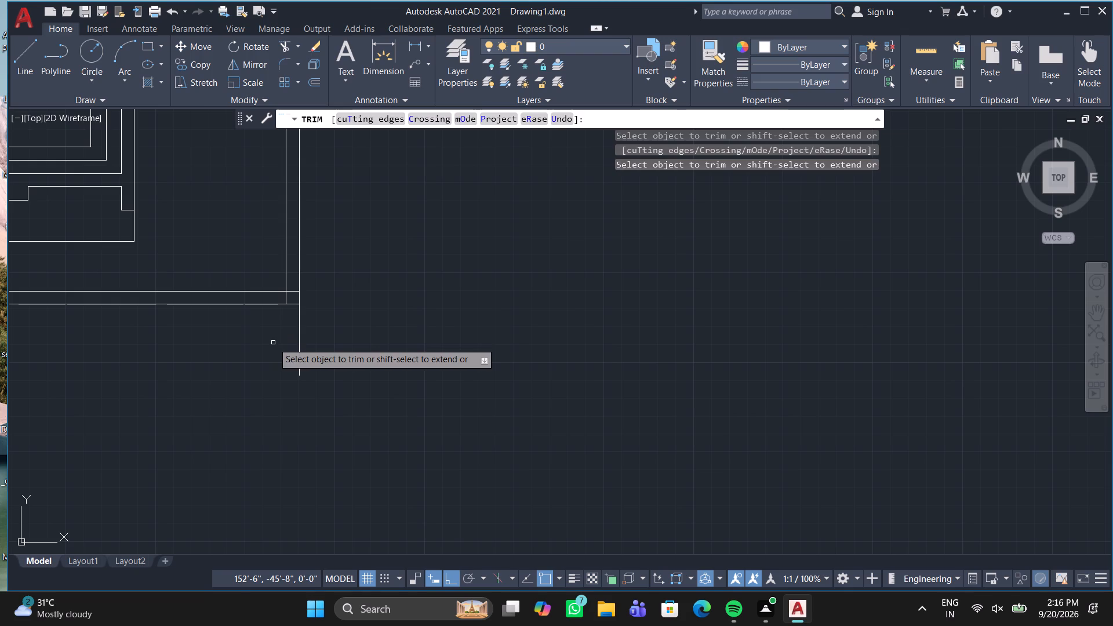
double_click(288, 334)
left_click(311, 325)
left_click_drag(311, 325, 236, 338)
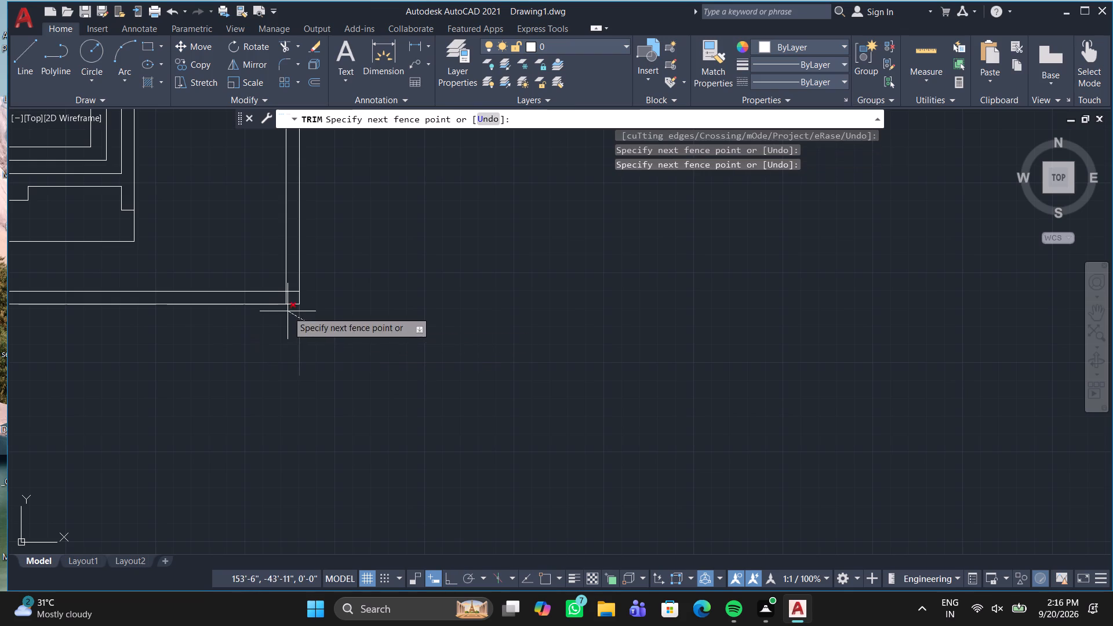
left_click(284, 345)
scroll(279, 289, "up", 4)
left_click(307, 337)
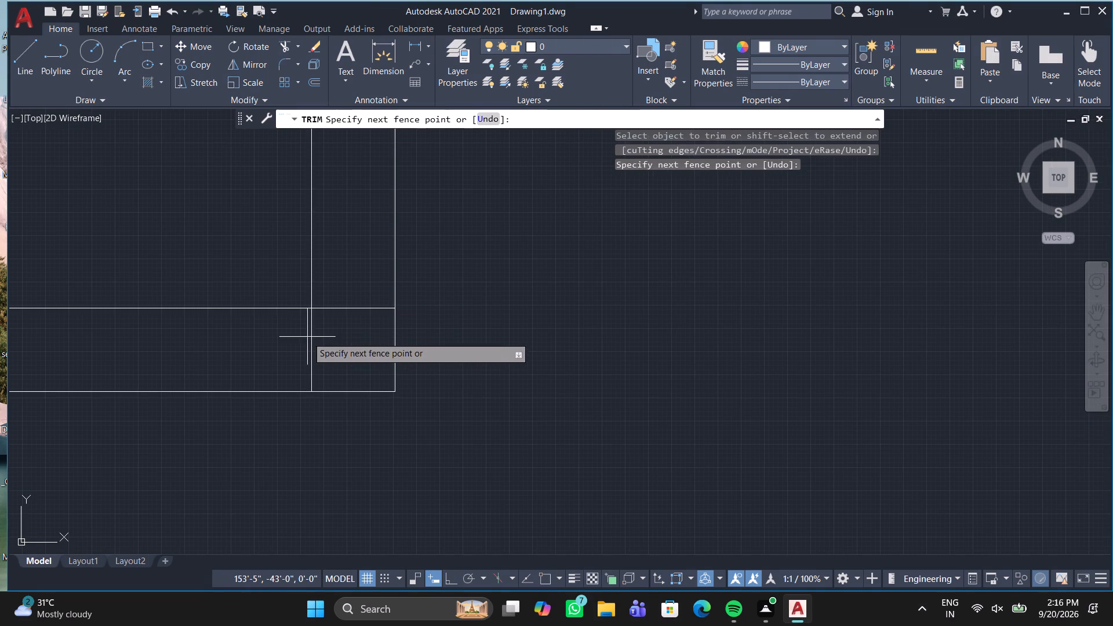
left_click(335, 305)
scroll(327, 311, "down", 4)
scroll(434, 355, "down", 3)
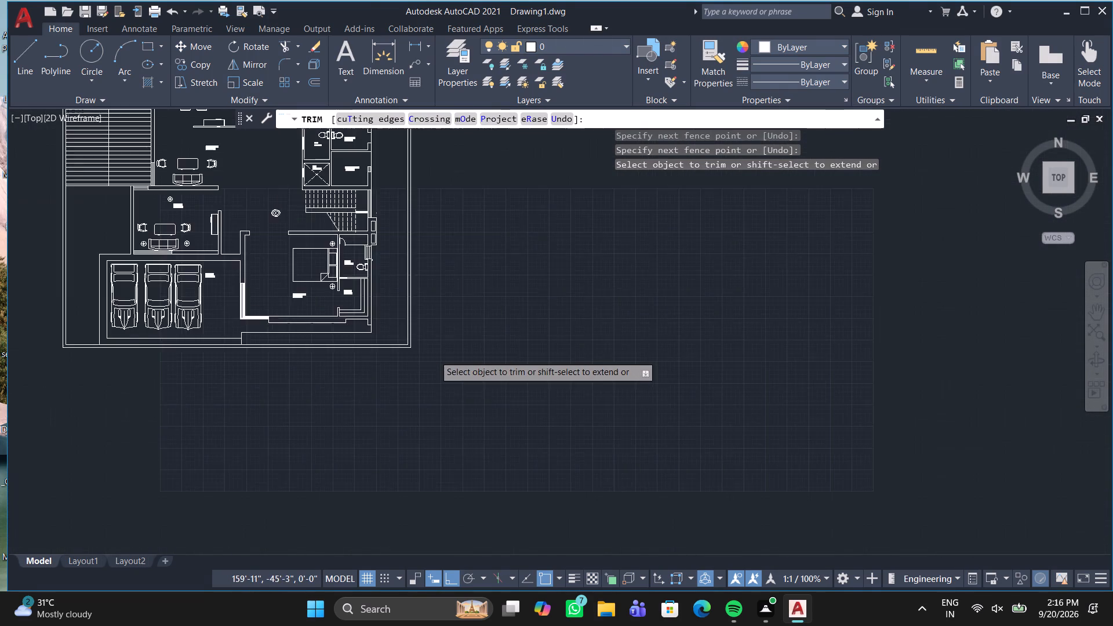
scroll(400, 366, "down", 2)
scroll(197, 388, "up", 3)
key("space")
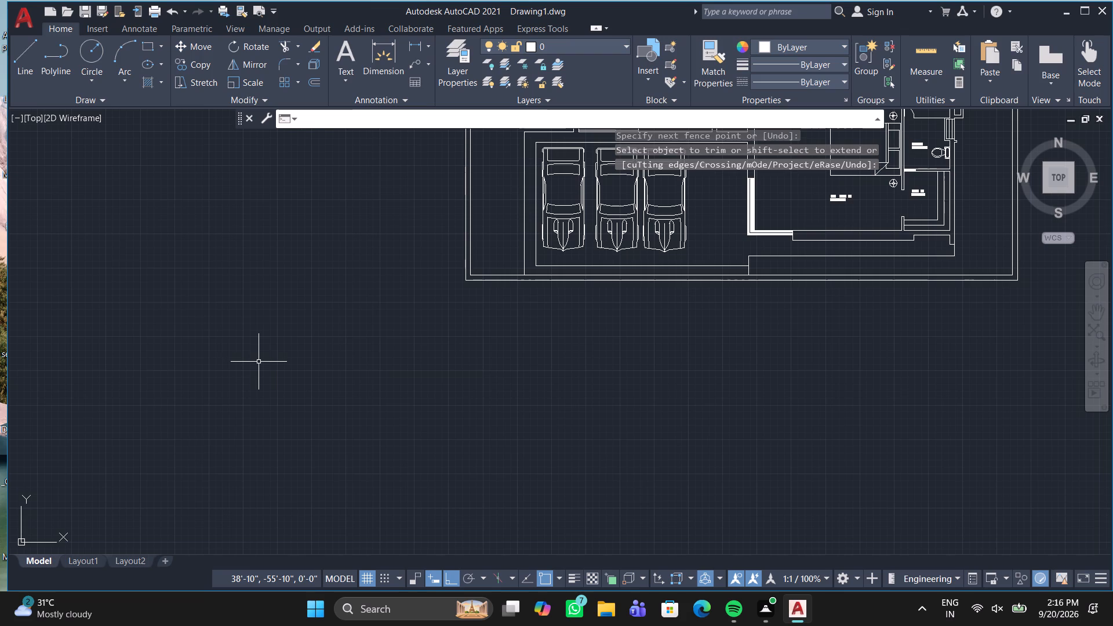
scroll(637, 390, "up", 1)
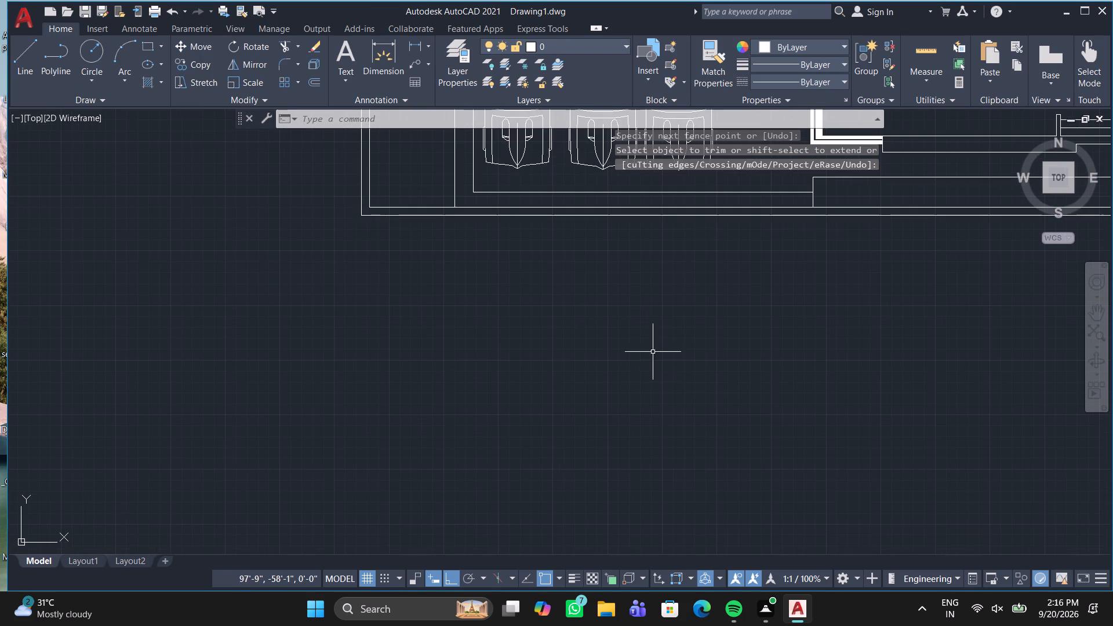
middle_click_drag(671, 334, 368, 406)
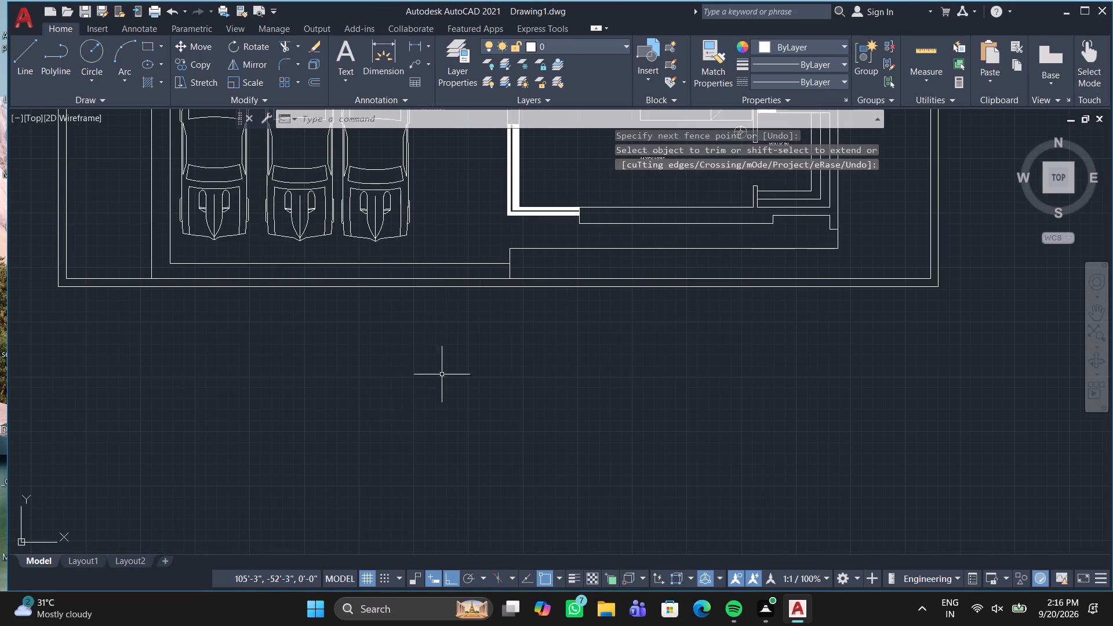
Stretch the lower end of the short vertical line at the portico's house-side bottom corner to the boundary wall's outer bottom line.
scroll(510, 295, "up", 3)
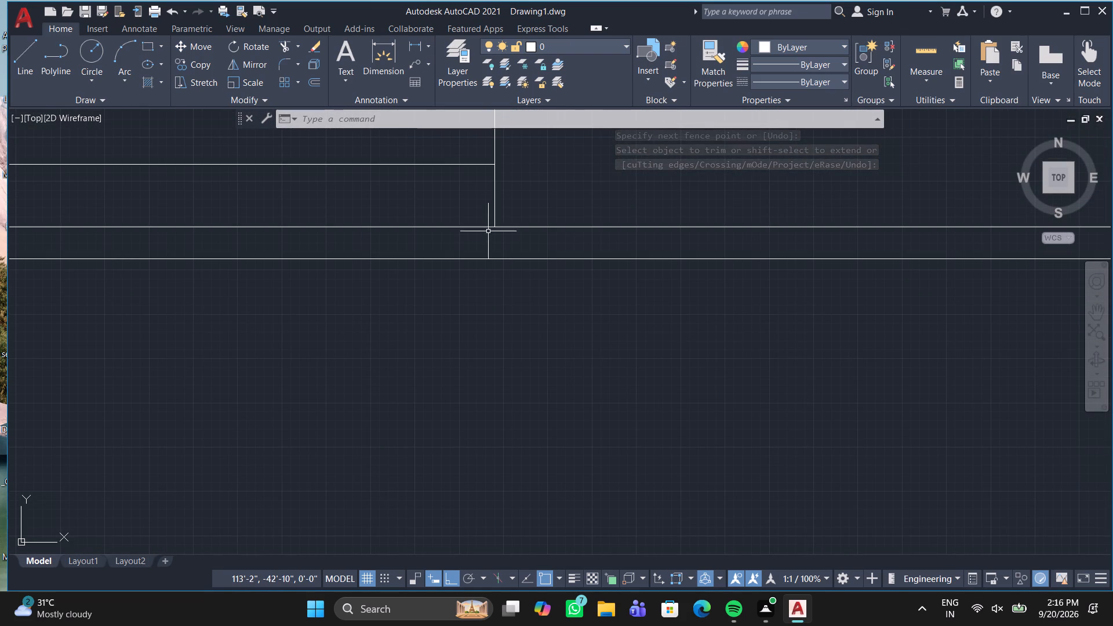
left_click(493, 220)
left_click(493, 231)
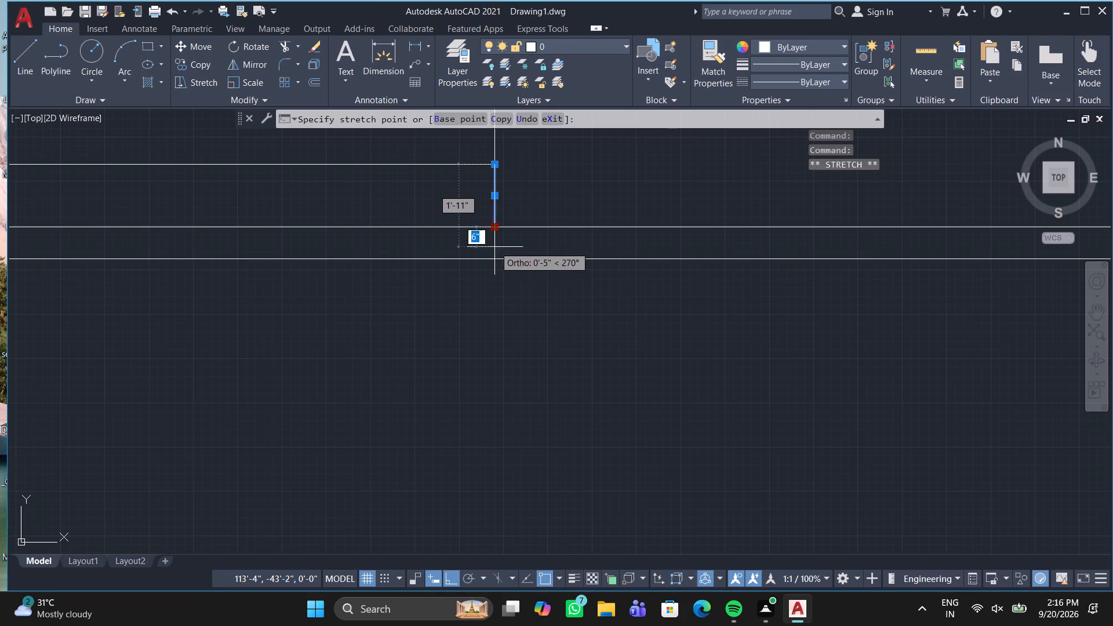
left_click(497, 256)
key("Escape")
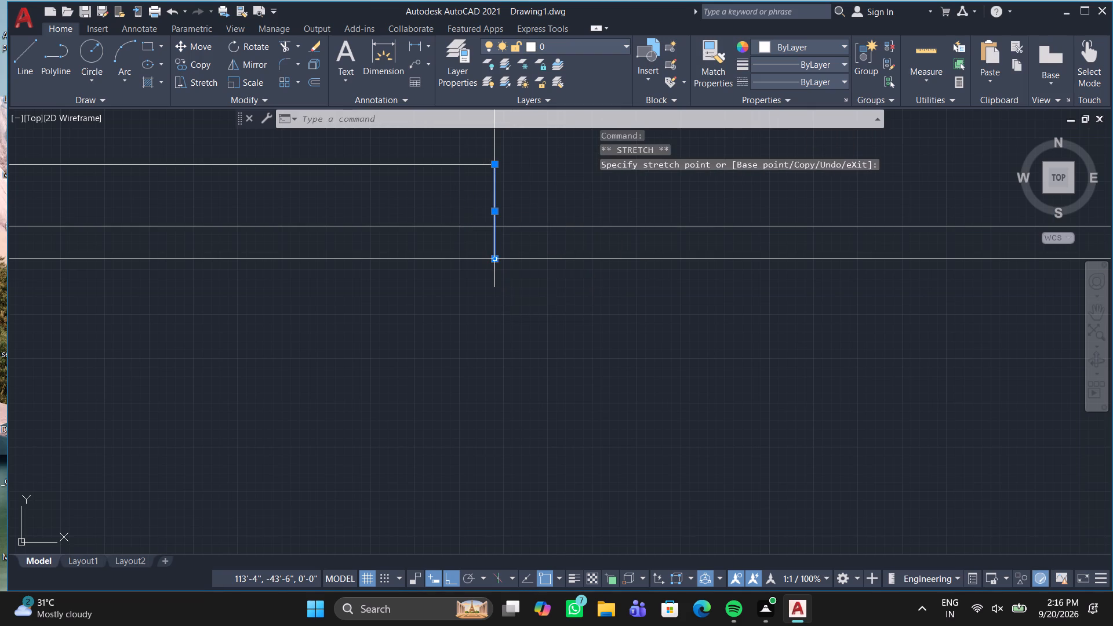
key("Escape")
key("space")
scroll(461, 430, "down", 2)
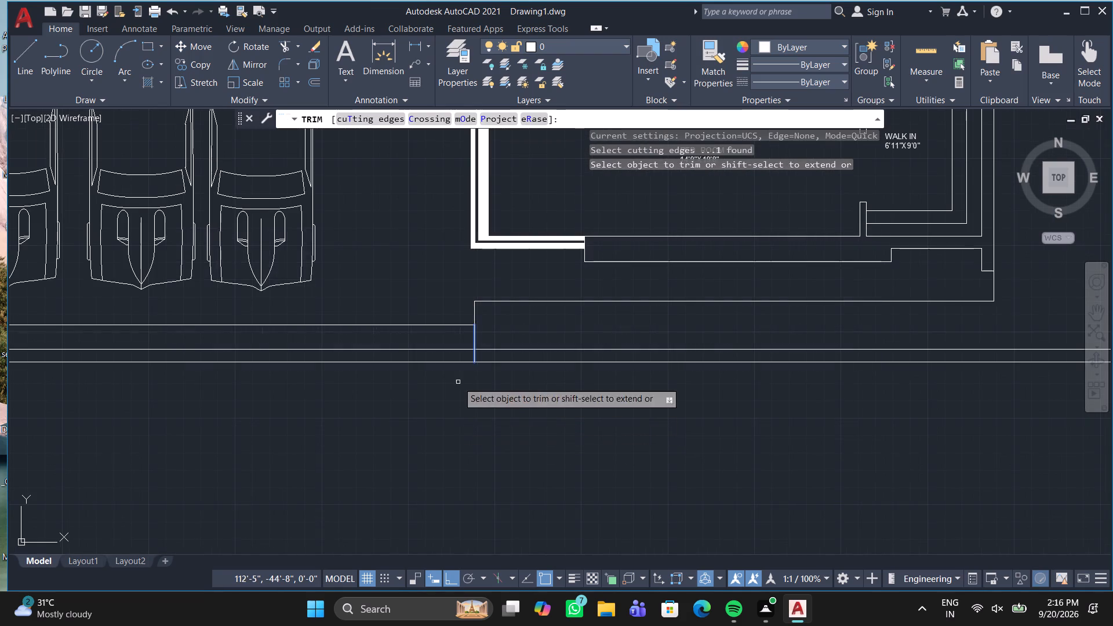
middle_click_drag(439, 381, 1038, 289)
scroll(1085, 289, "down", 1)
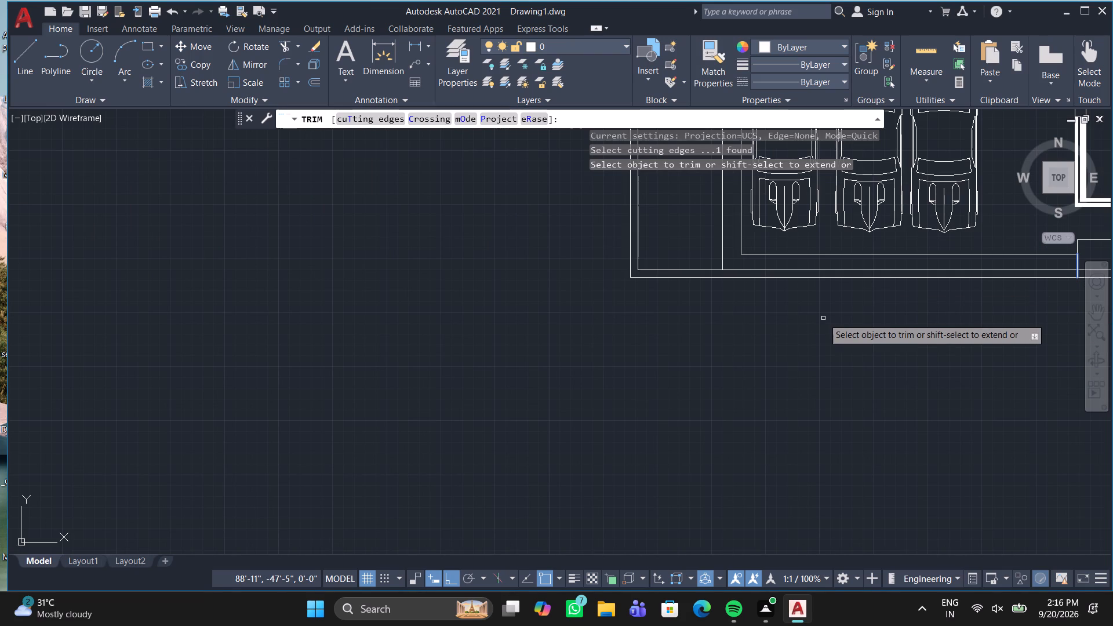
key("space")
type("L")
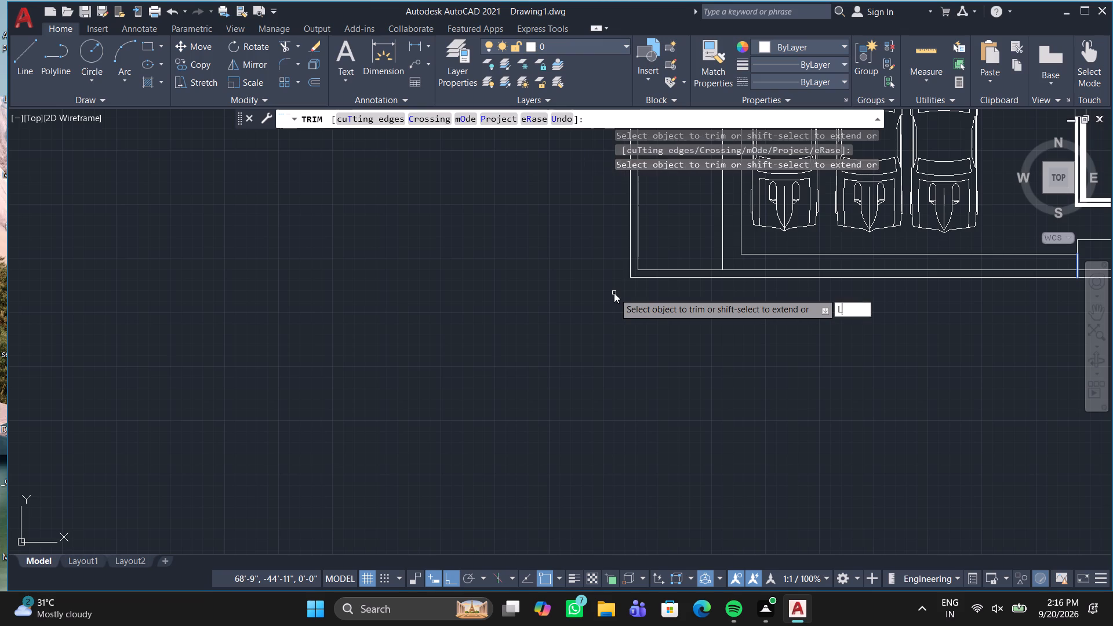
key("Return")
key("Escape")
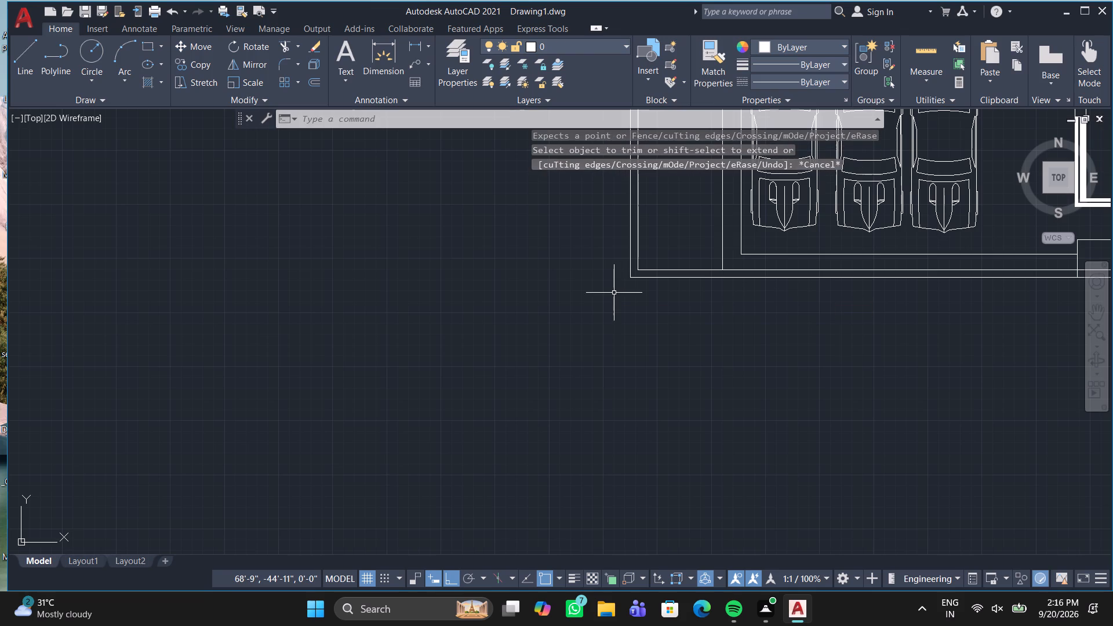
Draw a line from the boundary wall's outdoor-side bottom outer corner horizontally outward 3', followed by a further 2'.
key("l")
key("Return")
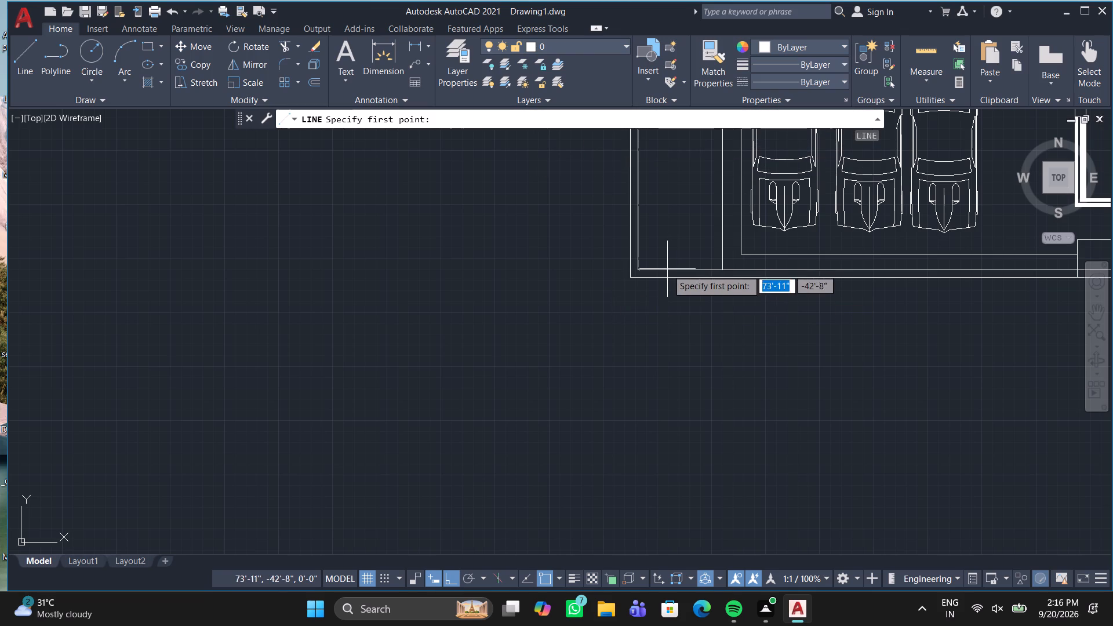
left_click(628, 279)
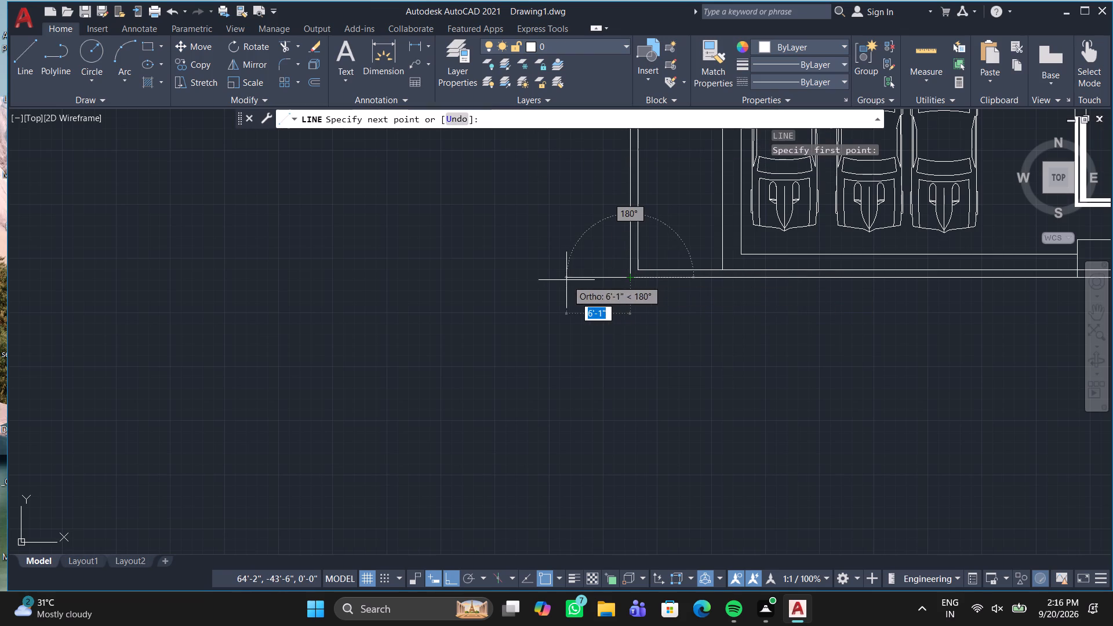
type("3'")
key("Return")
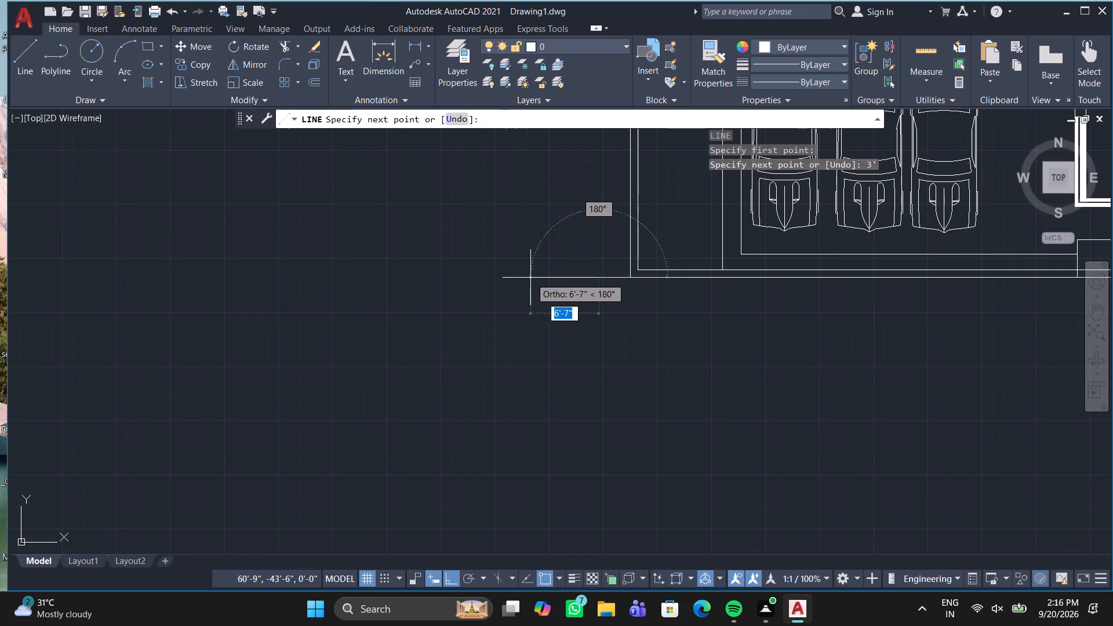
type("2'")
key("Return")
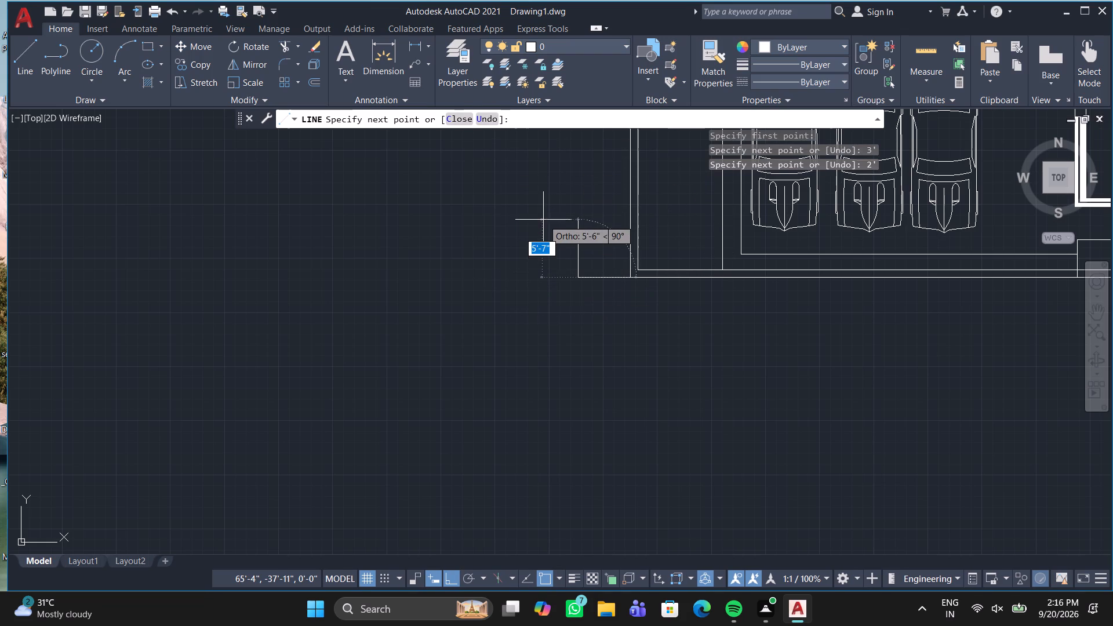
Continue the line up the outdoor side by 5', on to the level of the boundary's outer top line, and 5' beyond it.
scroll(543, 220, "down", 1)
middle_click_drag(543, 220, 487, 510)
scroll(452, 275, "down", 1)
middle_click_drag(452, 275, 401, 484)
scroll(392, 338, "up", 3)
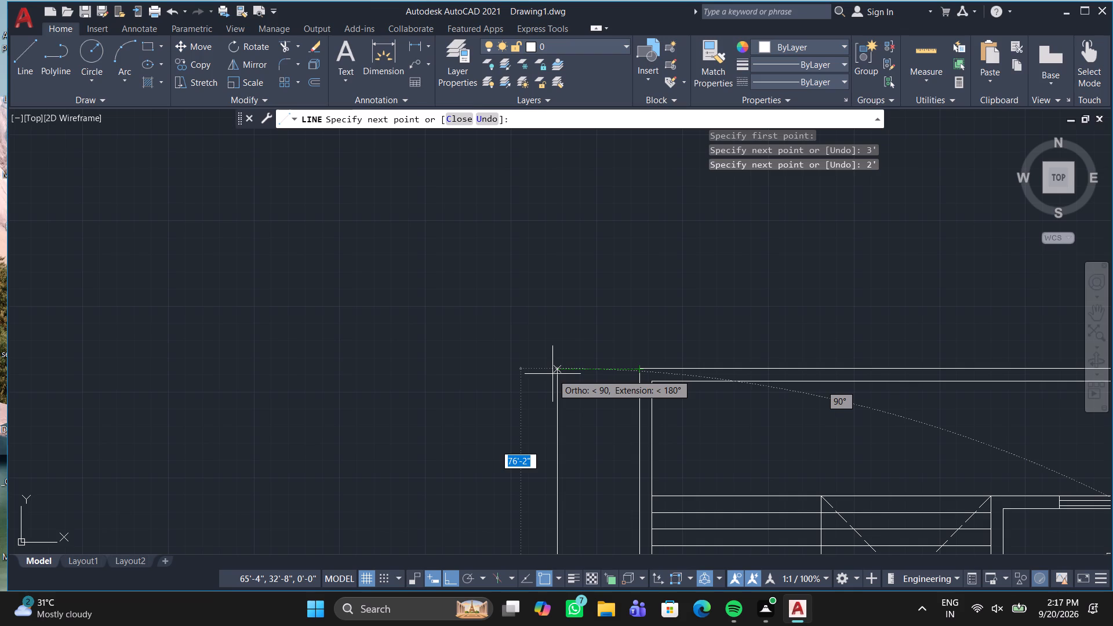
type("5'")
key("Return")
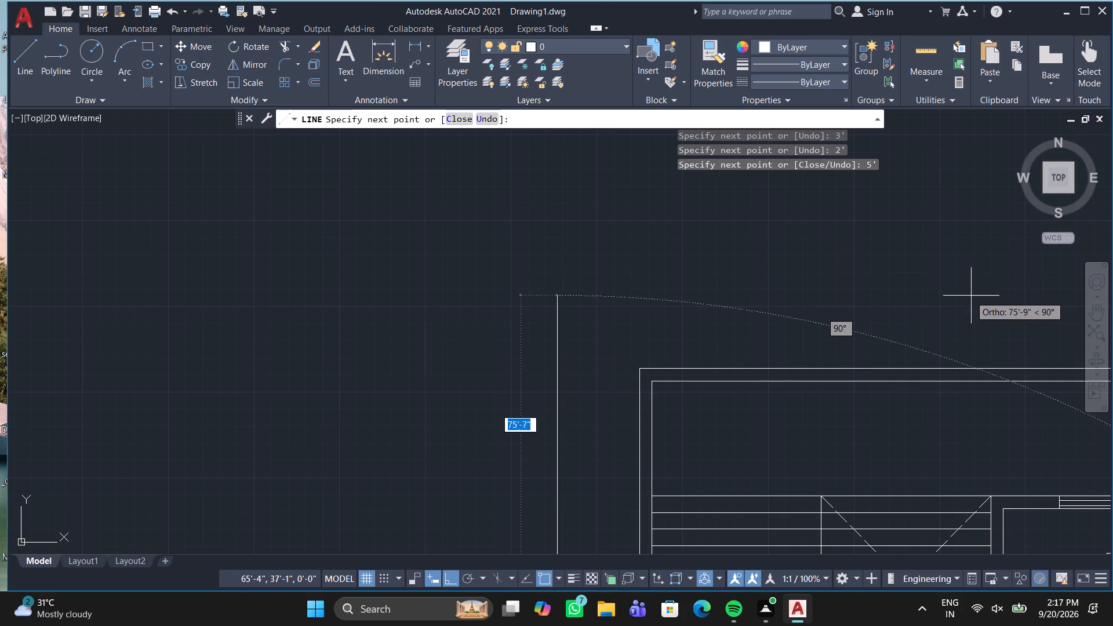
scroll(417, 389, "down", 2)
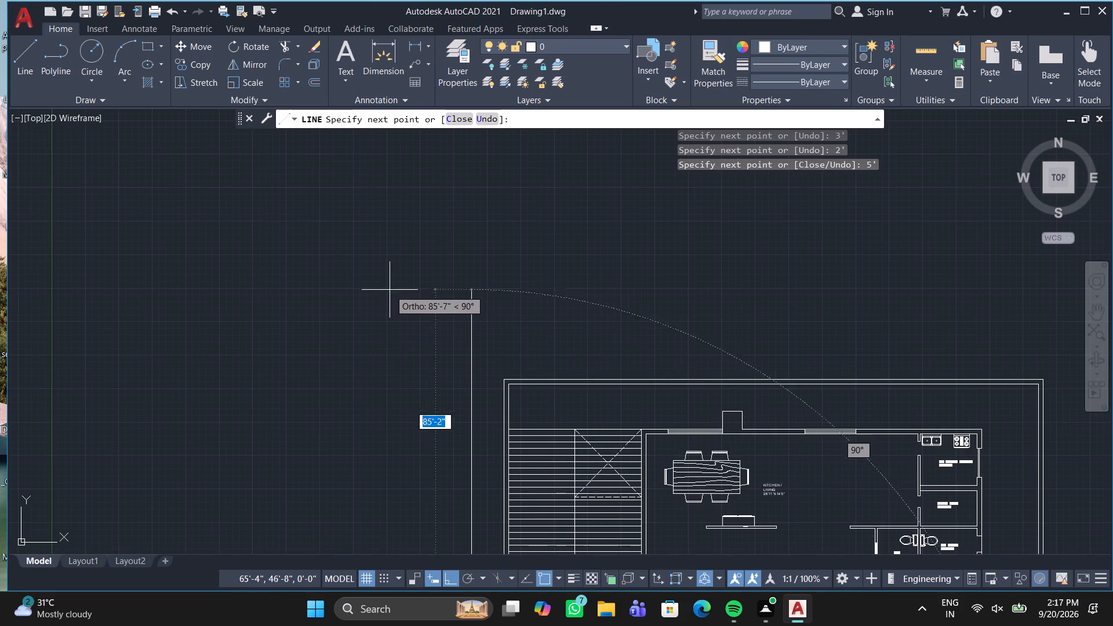
scroll(391, 296, "down", 1)
scroll(399, 380, "down", 1)
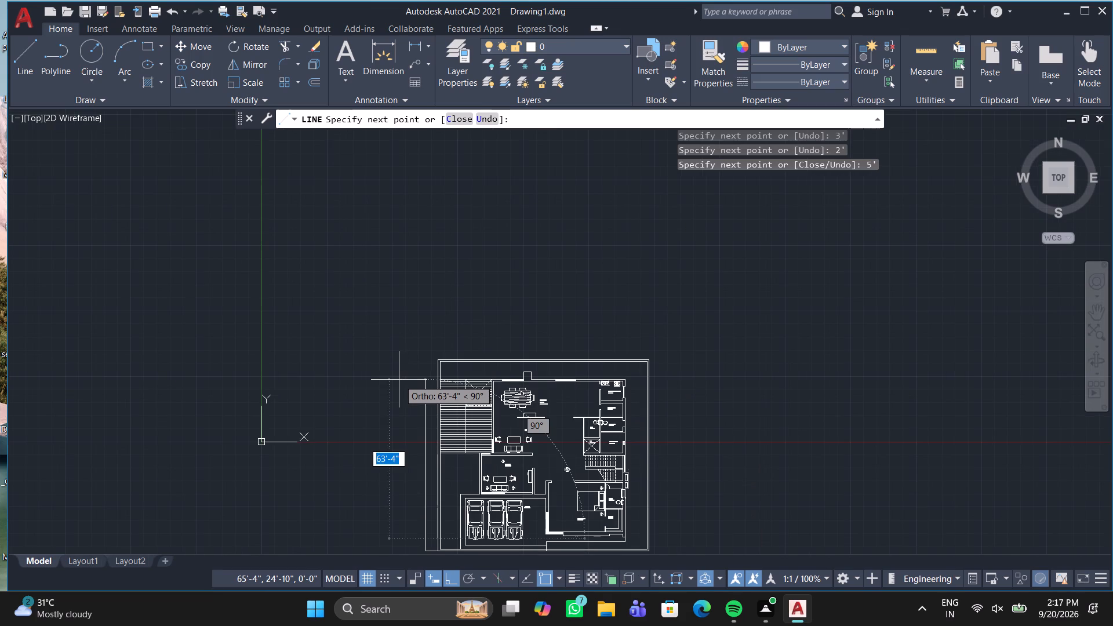
middle_click_drag(383, 366, 362, 246)
scroll(396, 226, "up", 1)
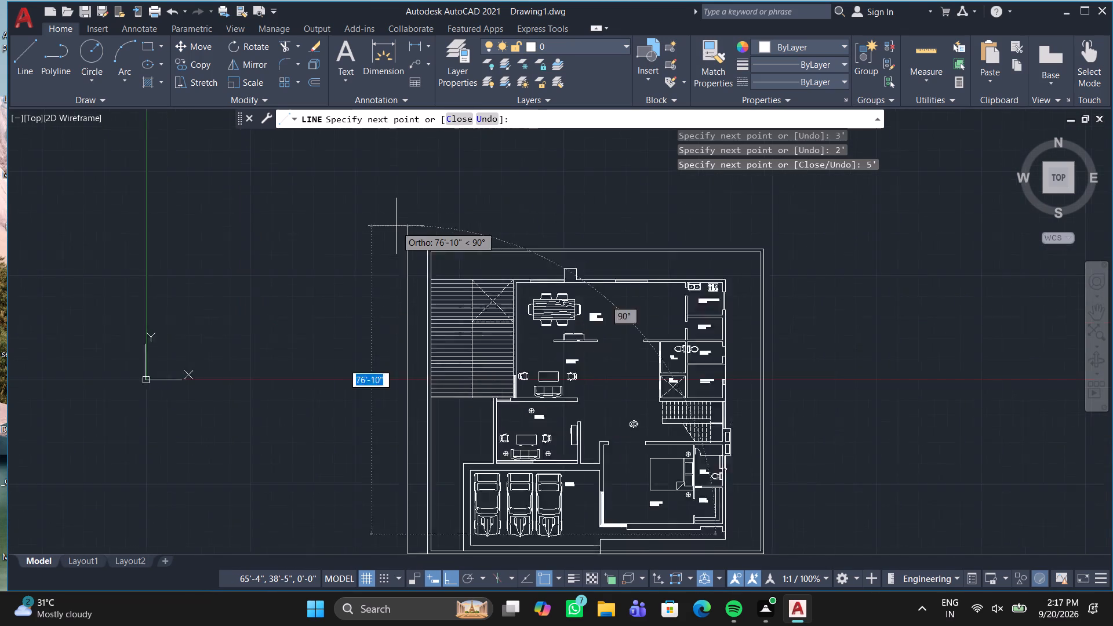
scroll(396, 226, "up", 3)
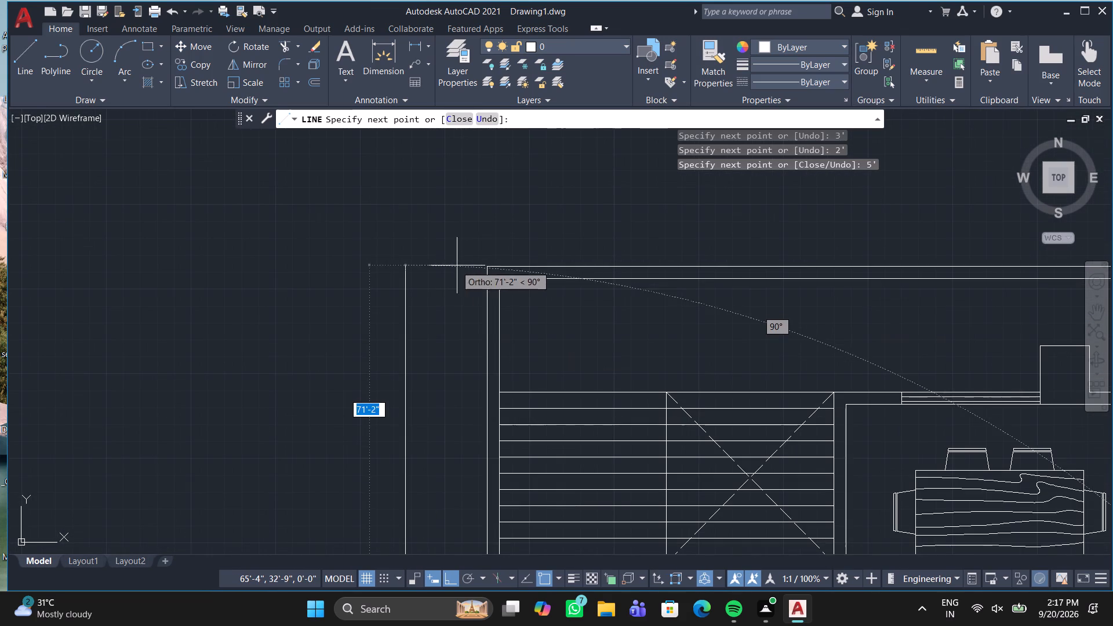
left_click(405, 270)
type("5'")
key("Return")
Continue the line horizontally above the house about 88'-11" to align with the far side outer boundary line, and 5' beyond it.
scroll(769, 201, "down", 2)
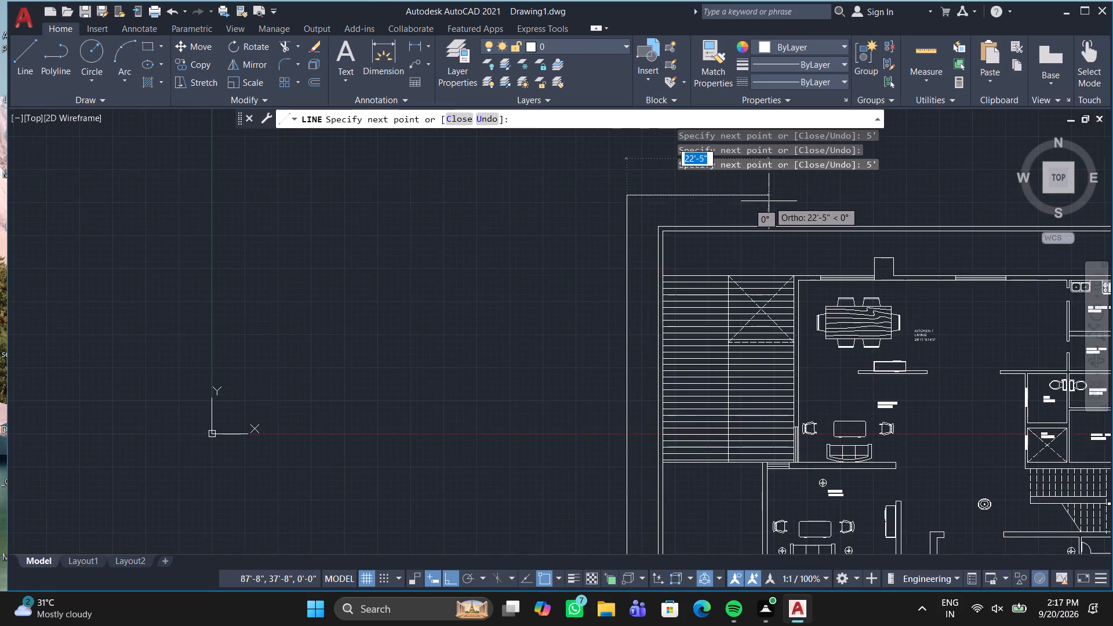
middle_click_drag(755, 208, 185, 253)
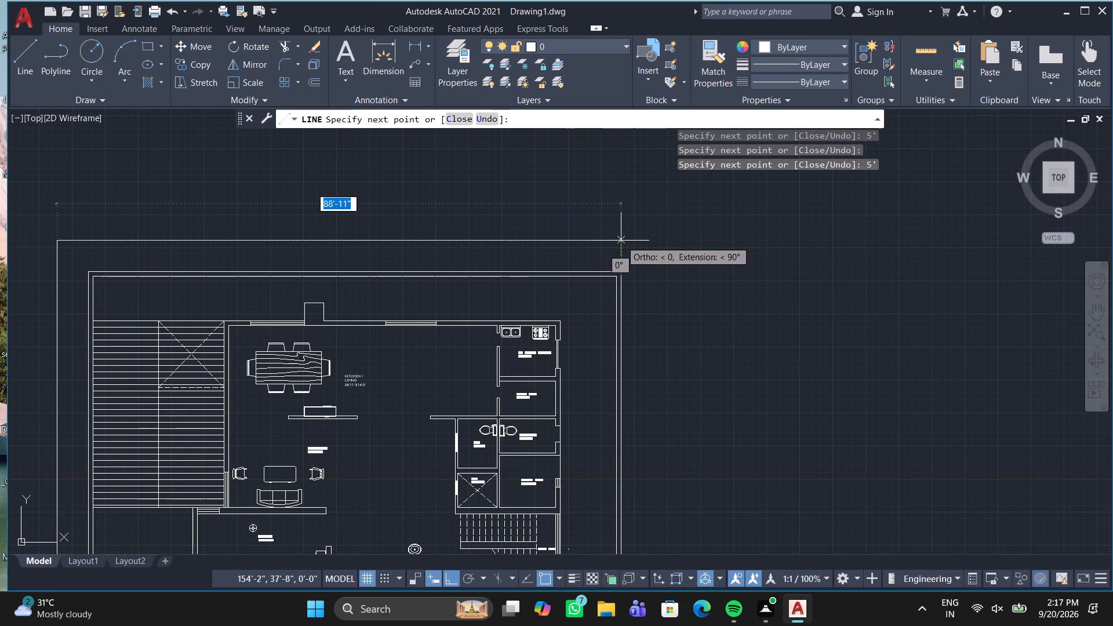
left_click(621, 241)
type("5'")
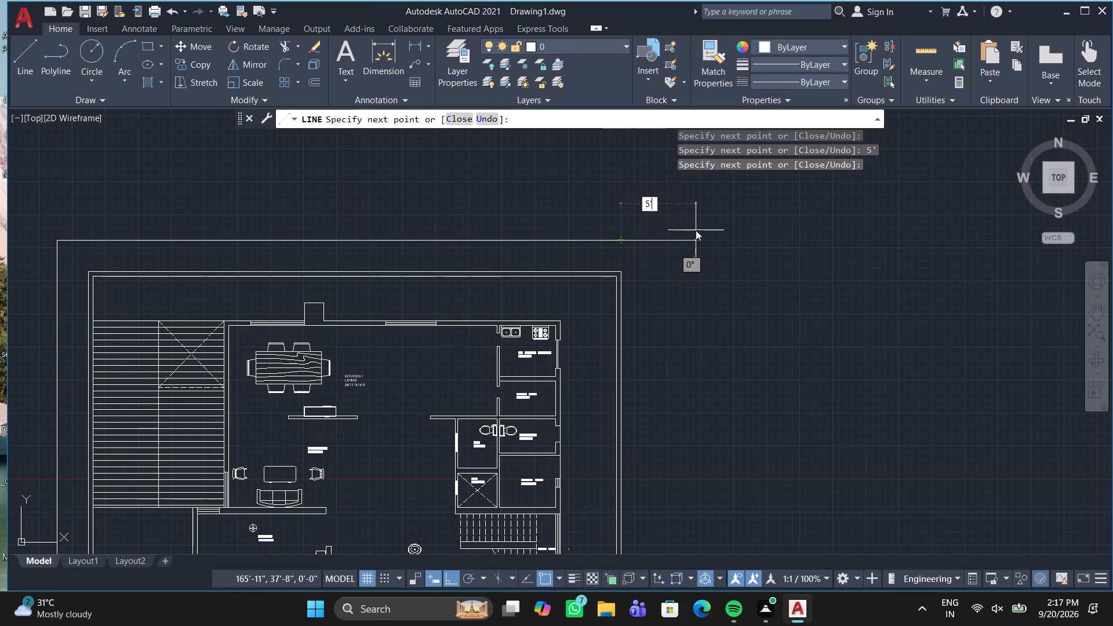
key("Return")
Continue the line down the far side about 81'-2" to the level of the boundary's outer bottom line, and 5' beyond, ending the line there.
middle_click_drag(661, 541, 664, 528)
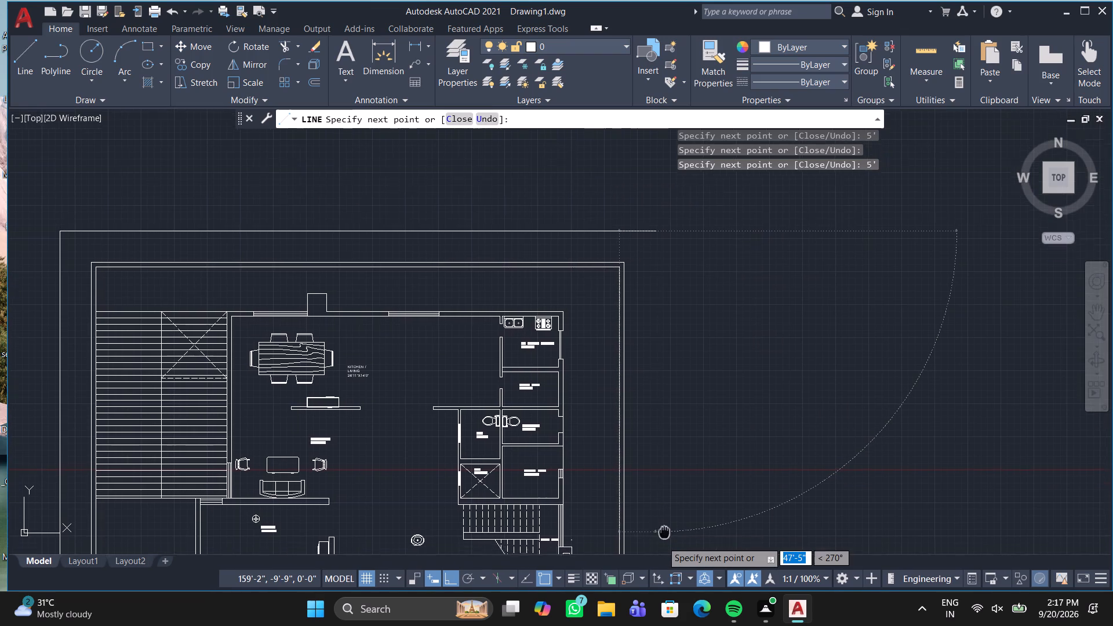
middle_click_drag(664, 528, 592, 259)
middle_click_drag(577, 464, 580, 461)
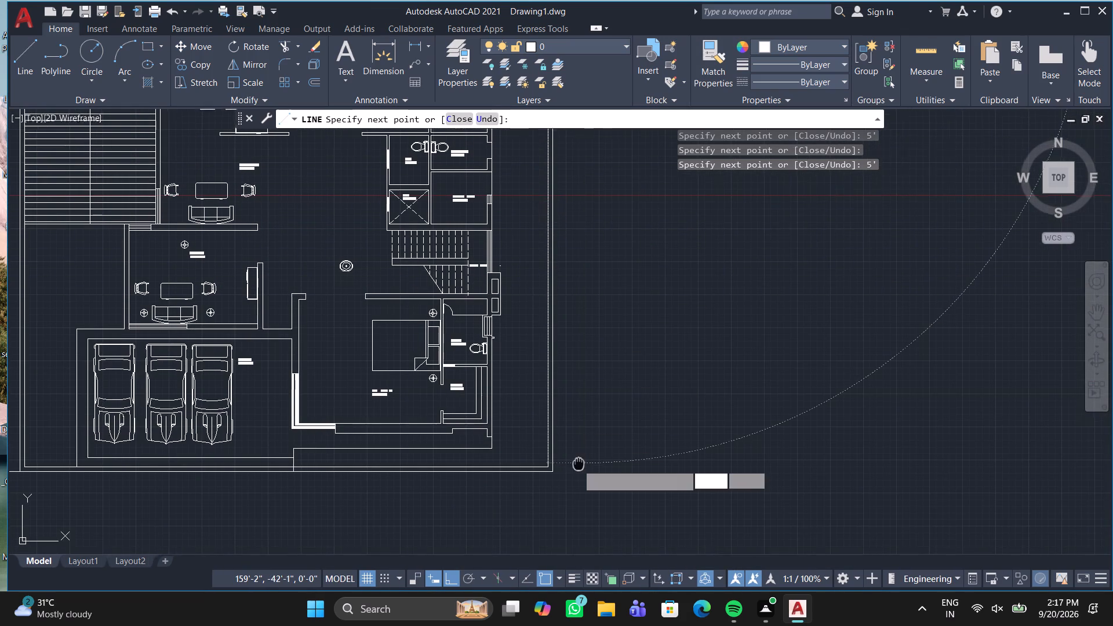
middle_click_drag(580, 461, 581, 365)
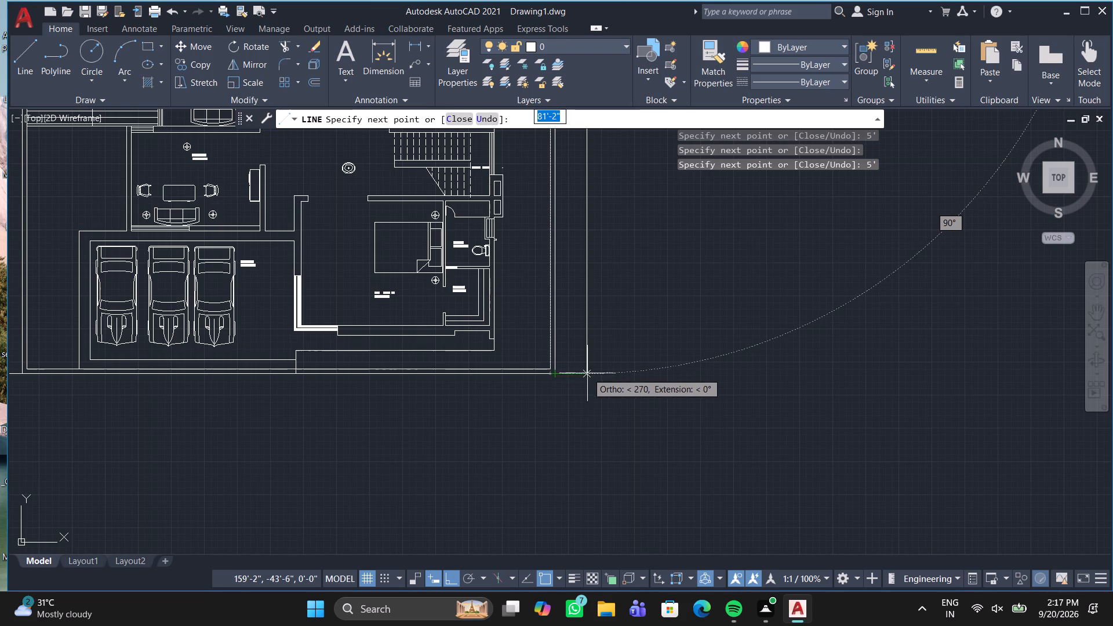
left_click(587, 373)
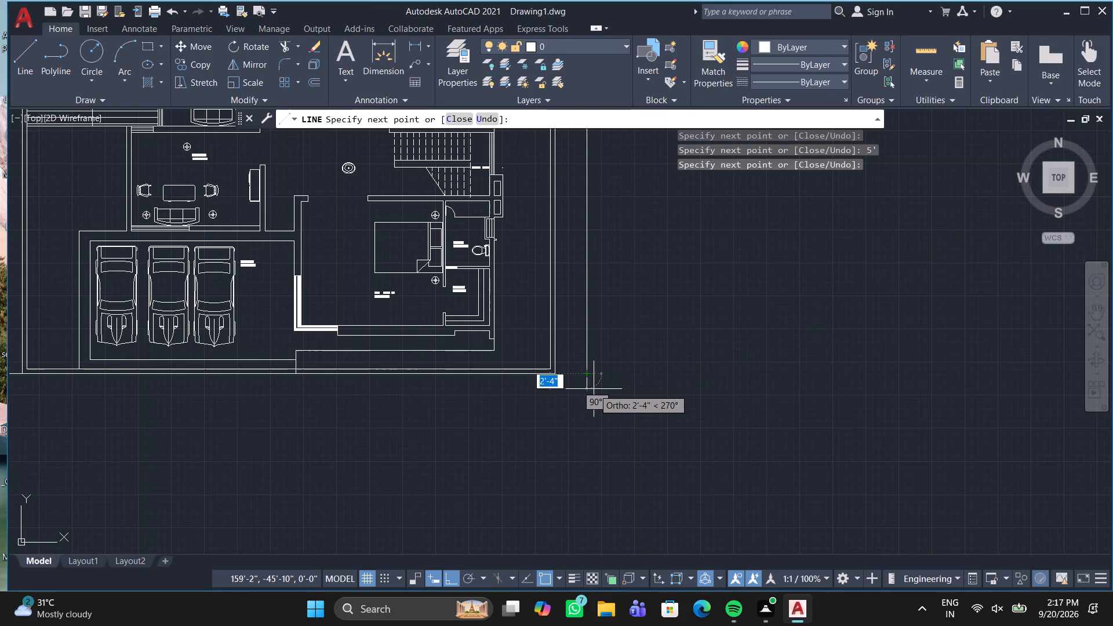
type("5'")
key("Return")
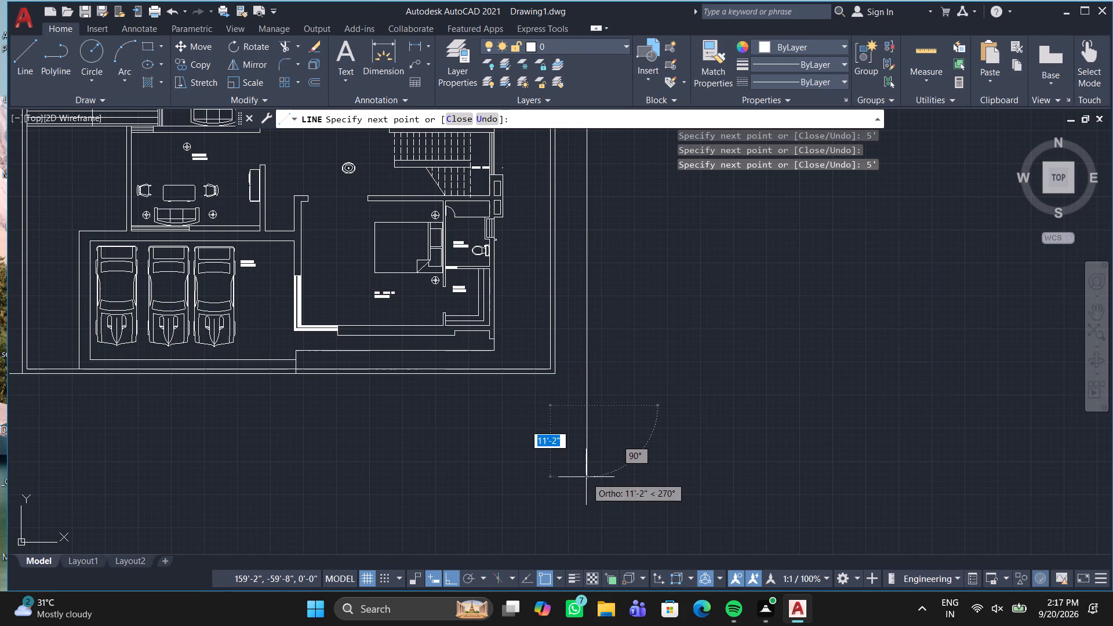
middle_click_drag(238, 482, 759, 384)
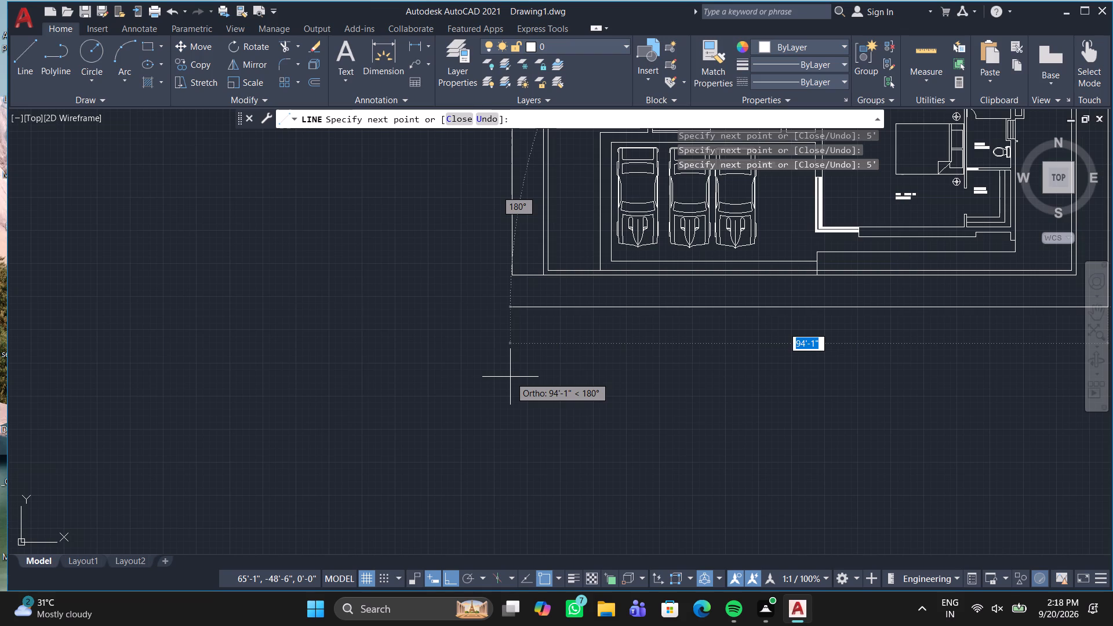
key("Escape")
Move the long top segment of the new outer perimeter line about 8'-1" vertically away from the house.
scroll(510, 377, "down", 1)
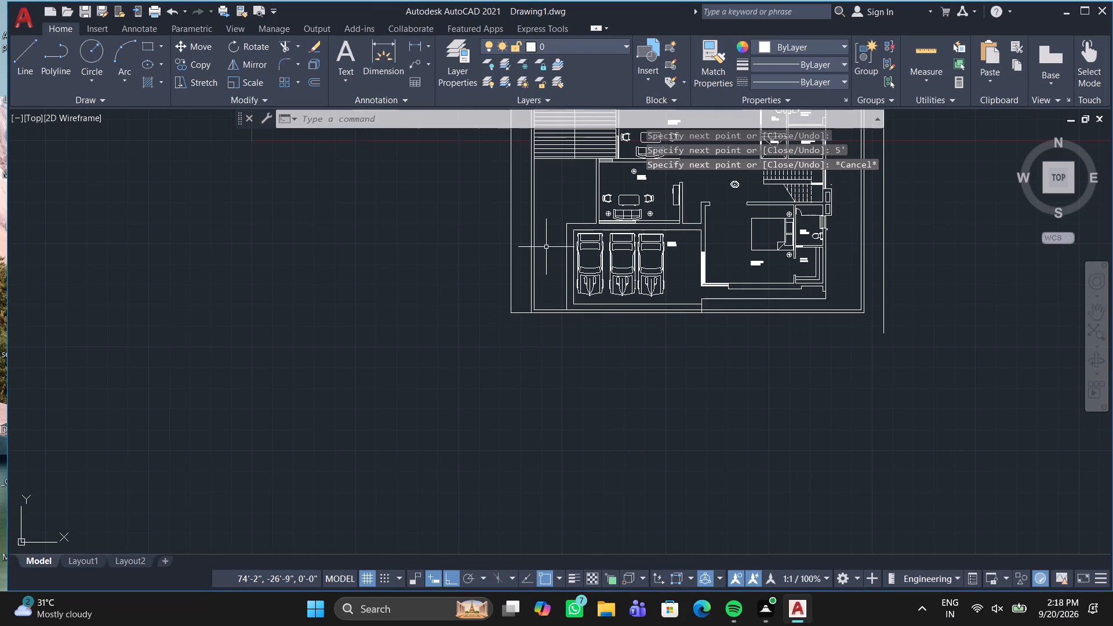
middle_click_drag(549, 250, 447, 576)
scroll(404, 299, "up", 2)
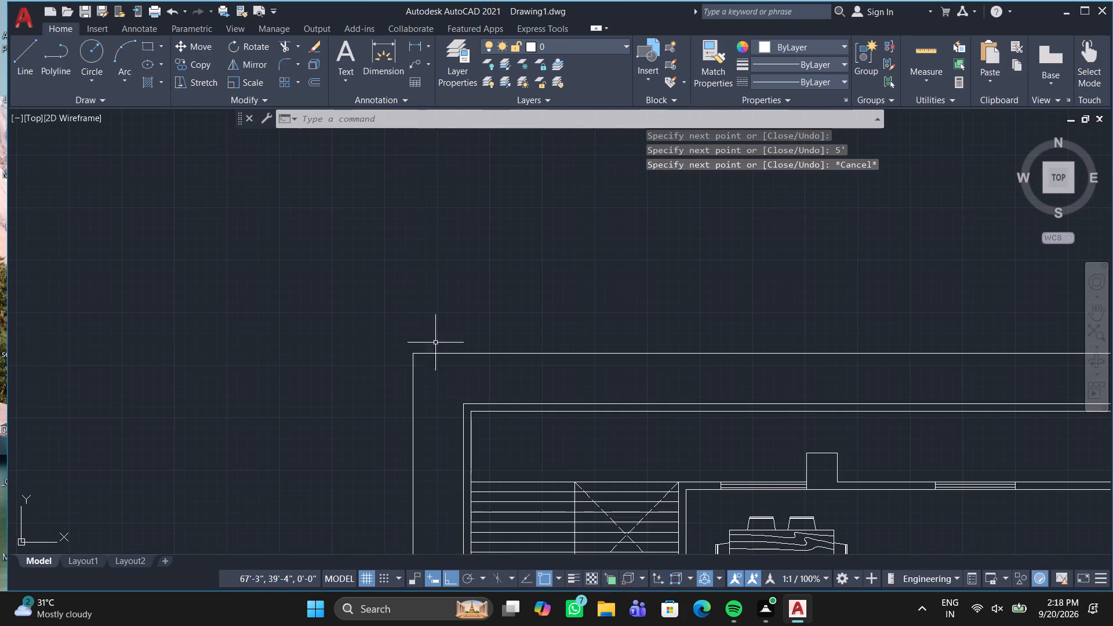
left_click(490, 355)
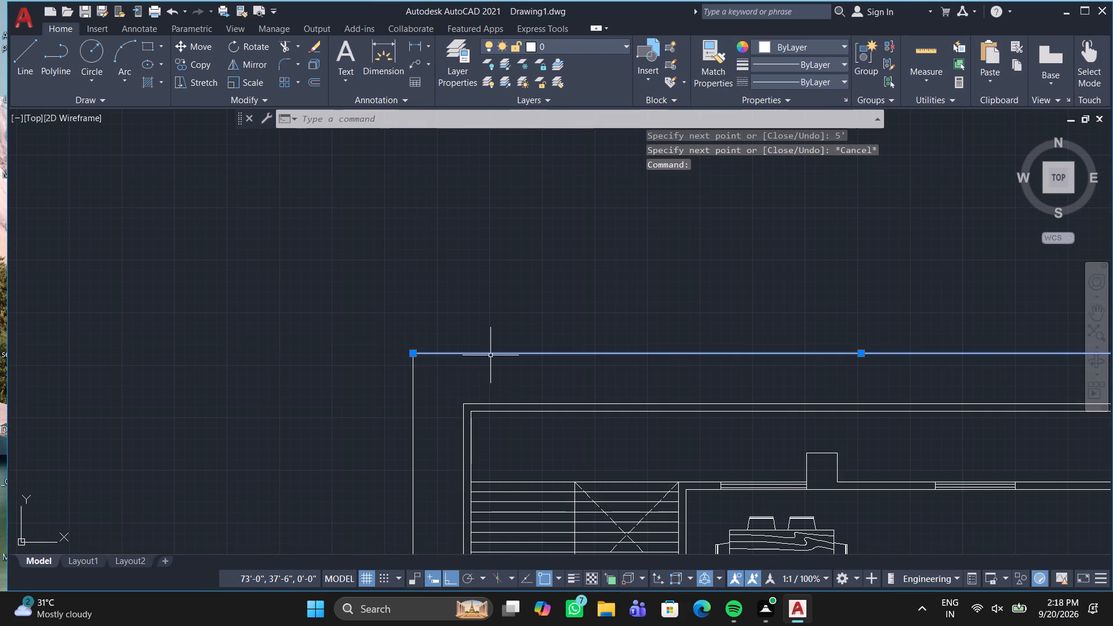
middle_click_drag(994, 397, 777, 424)
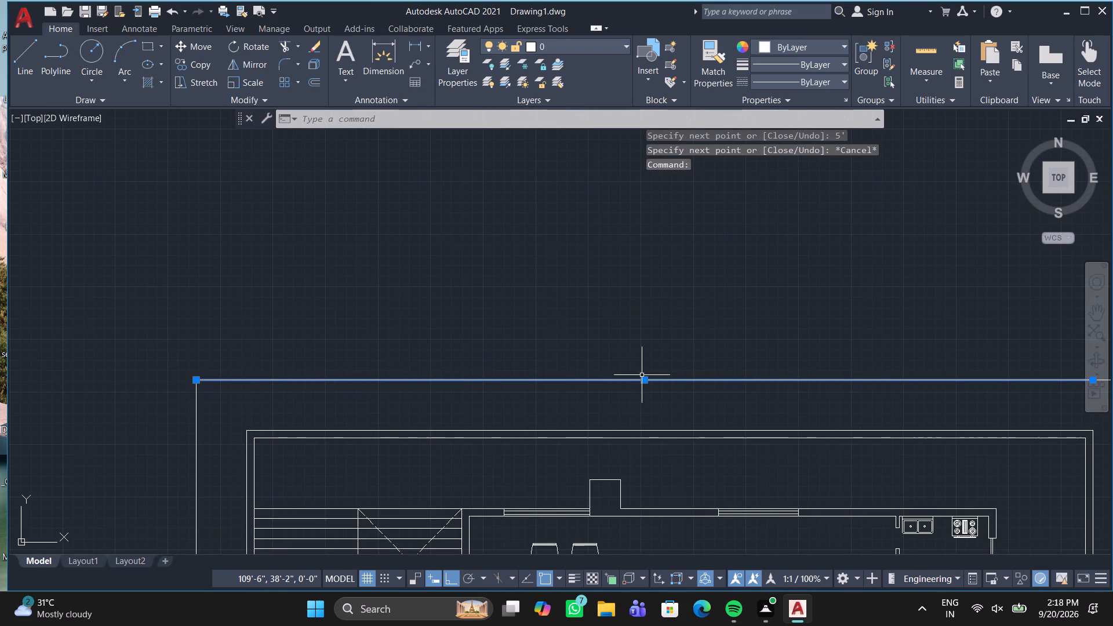
left_click(642, 377)
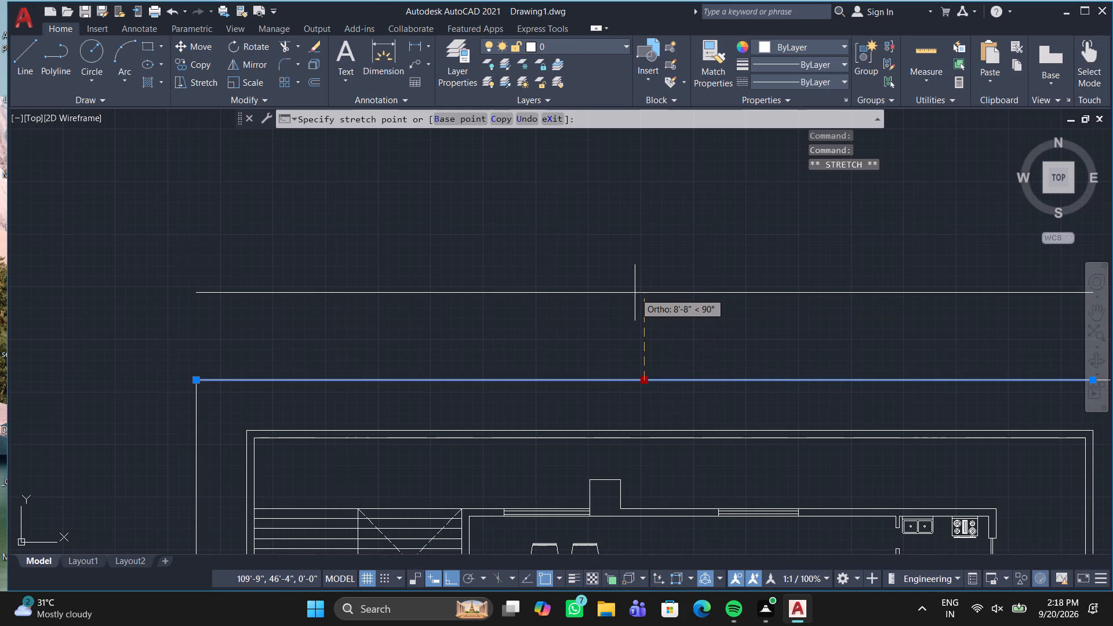
left_click(633, 299)
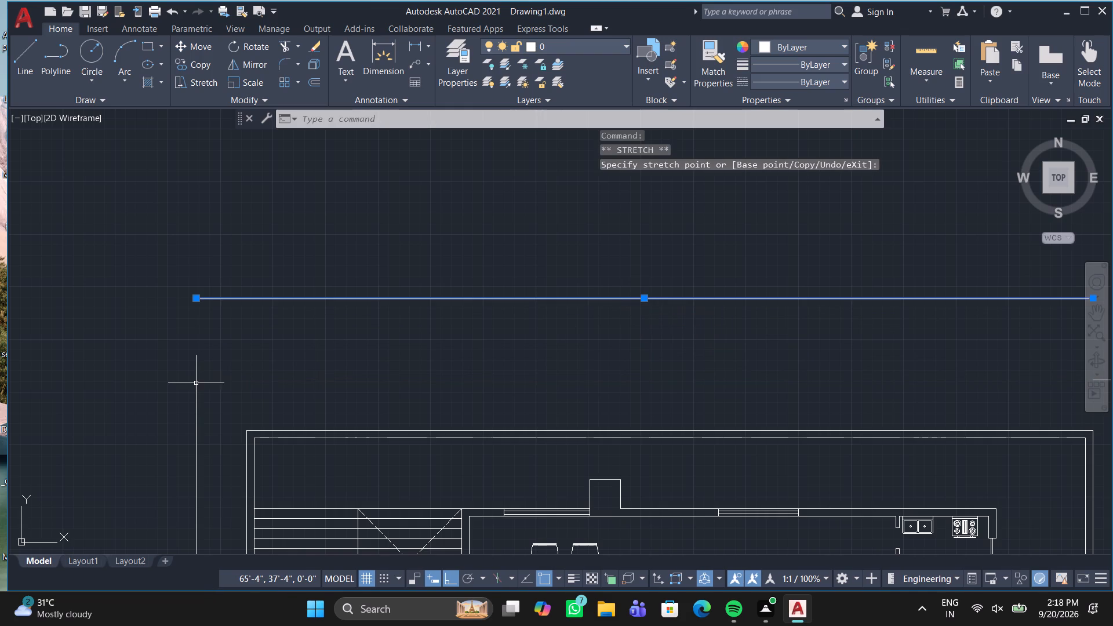
Stretch the top end of the outdoor-side perimeter line about 8'-1" up to the end of the moved top line.
left_click(196, 383)
left_click(195, 383)
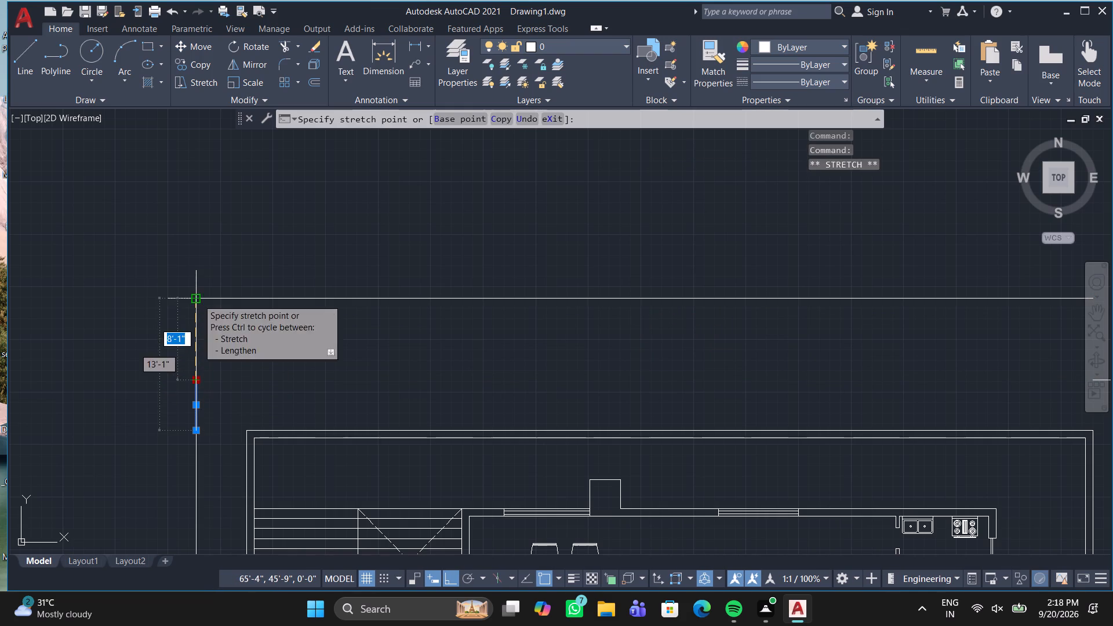
left_click(198, 299)
scroll(365, 363, "down", 1)
middle_click_drag(365, 363, 2, 314)
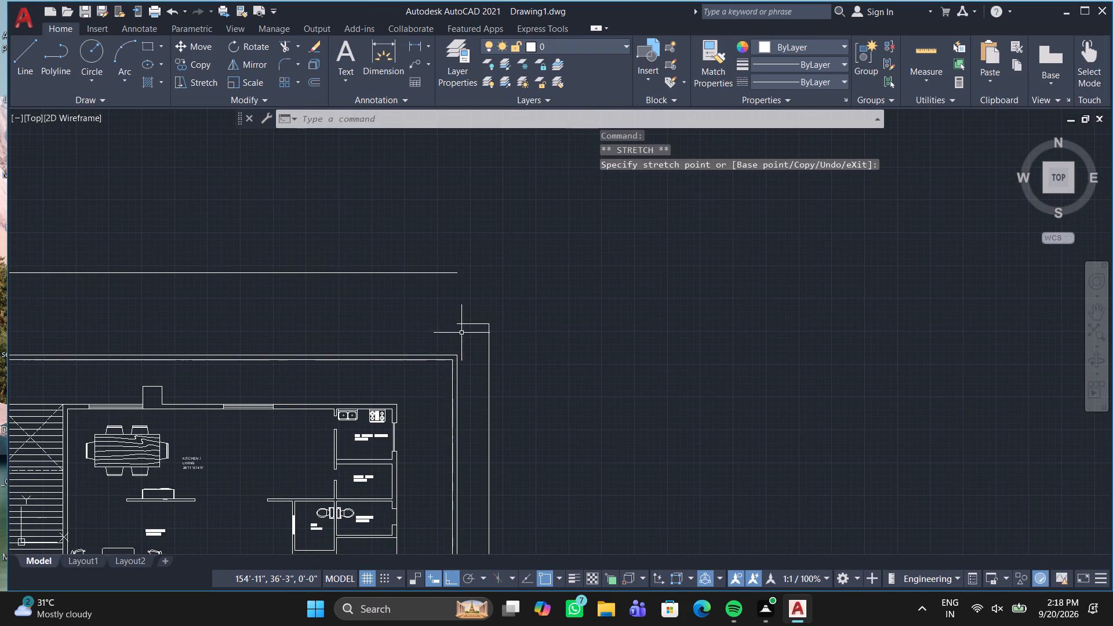
Move the short top corner segment of the perimeter line vertically about 8'-1" to line up with the long top line.
scroll(461, 333, "up", 1)
left_click(471, 320)
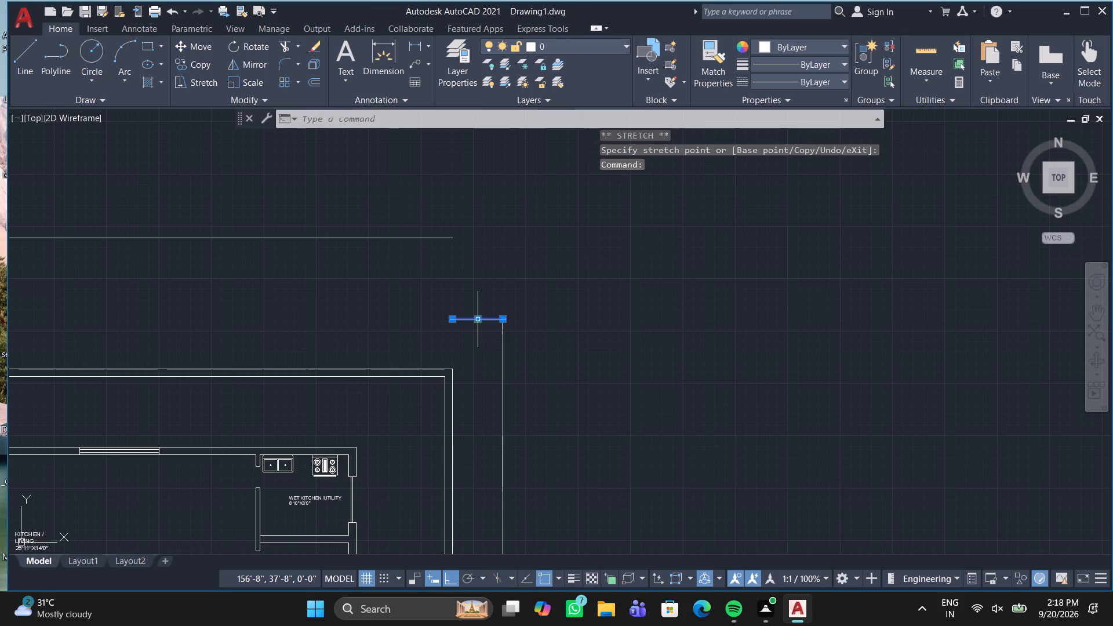
left_click(478, 319)
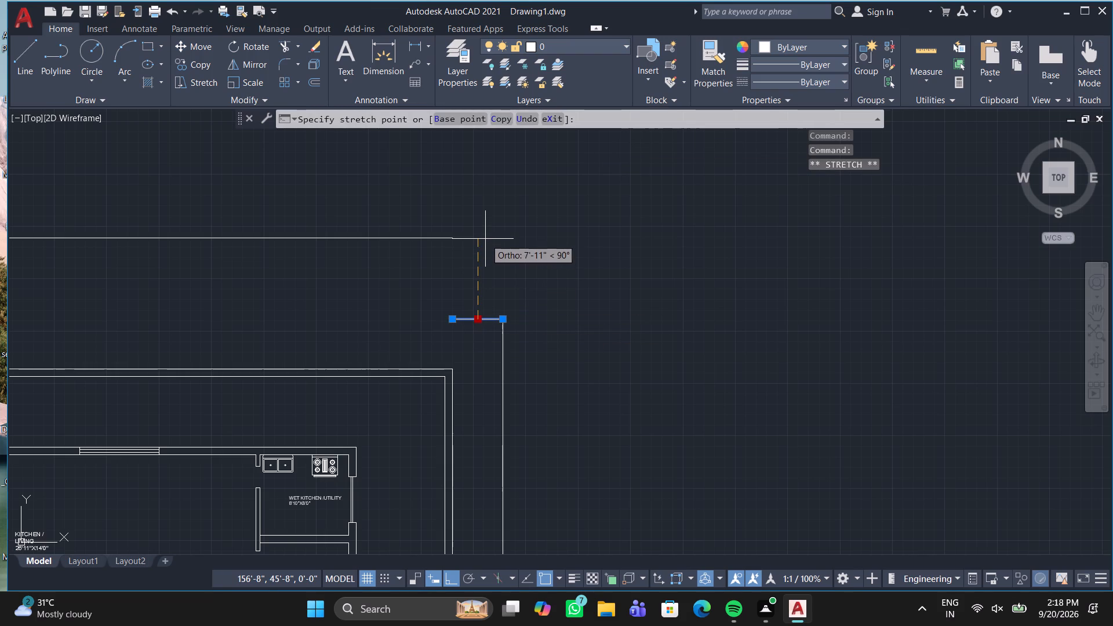
left_click(485, 238)
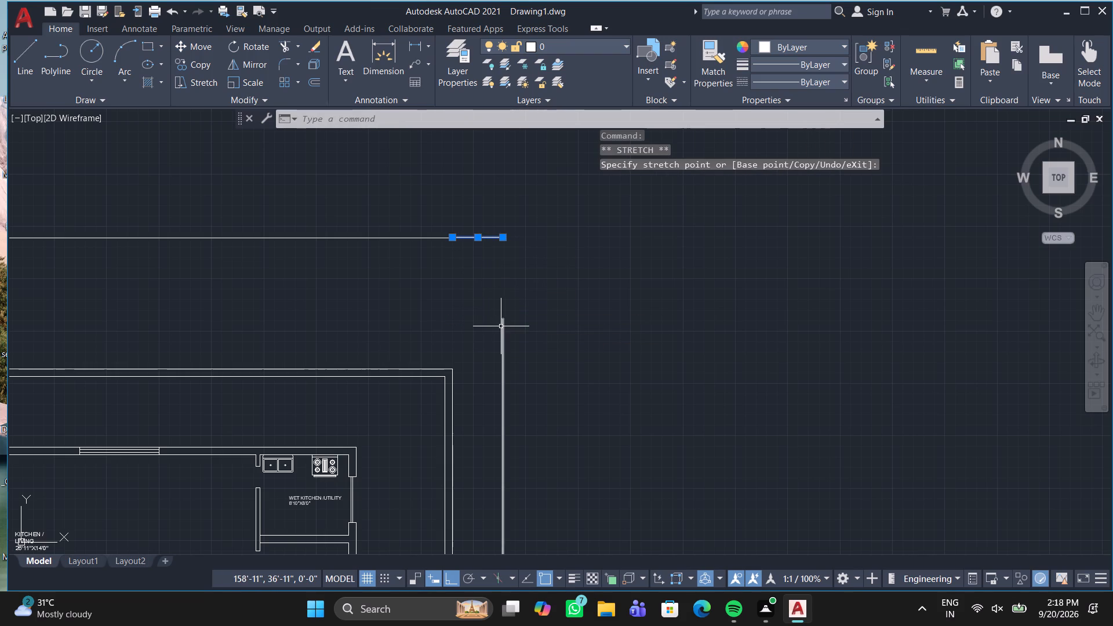
Stretch the top end of the far-side perimeter line about 8'-1" up to the end of the moved short segment.
left_click(501, 327)
left_click(503, 316)
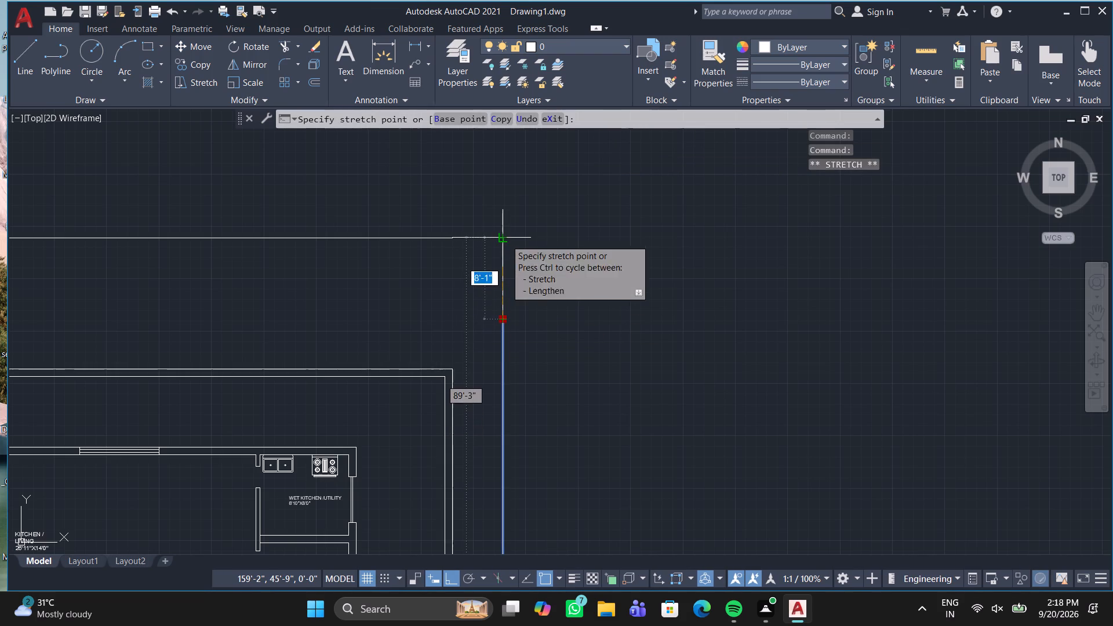
left_click(505, 239)
key("Escape")
Delete the short top segment between the long top line and the far-side perimeter line.
scroll(481, 250, "up", 3)
scroll(478, 245, "down", 3)
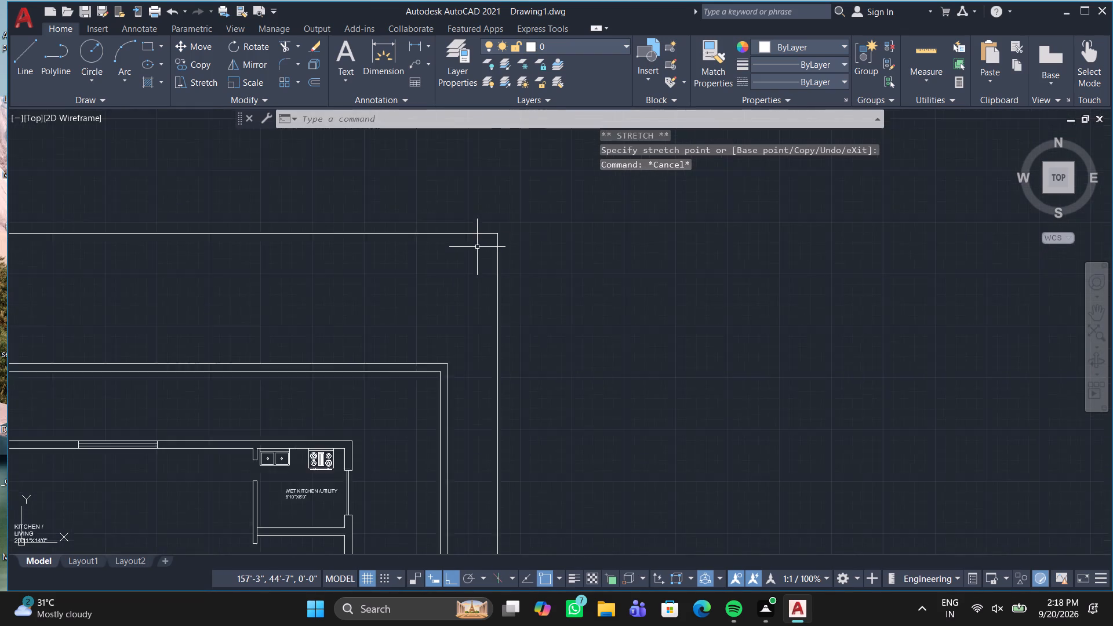
scroll(472, 257, "down", 2)
middle_click_drag(457, 247, 433, 292)
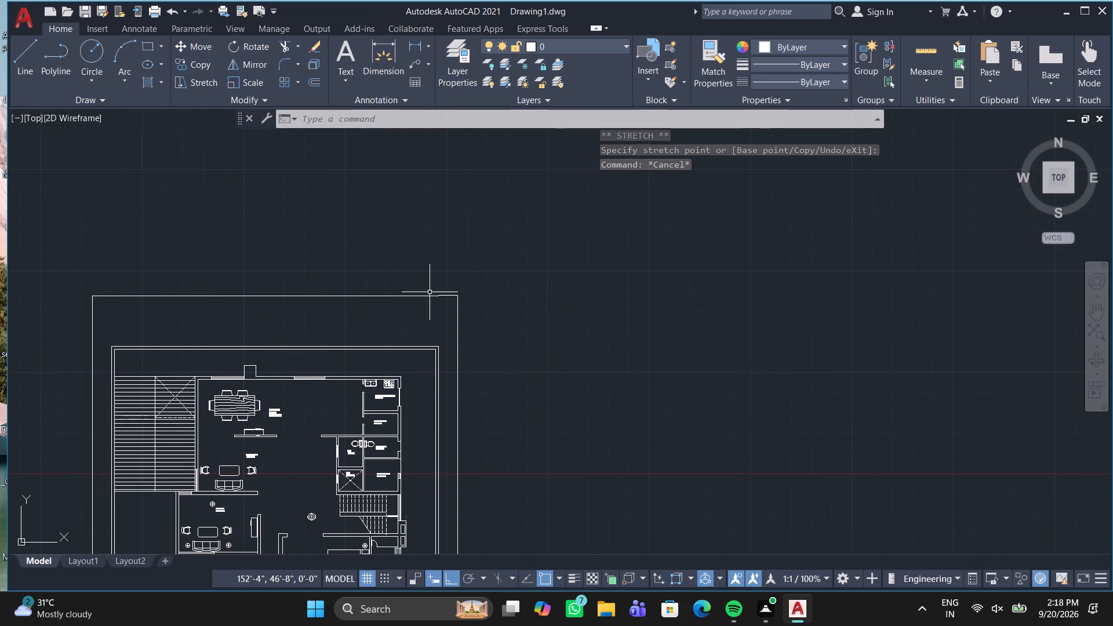
scroll(430, 287, "up", 4)
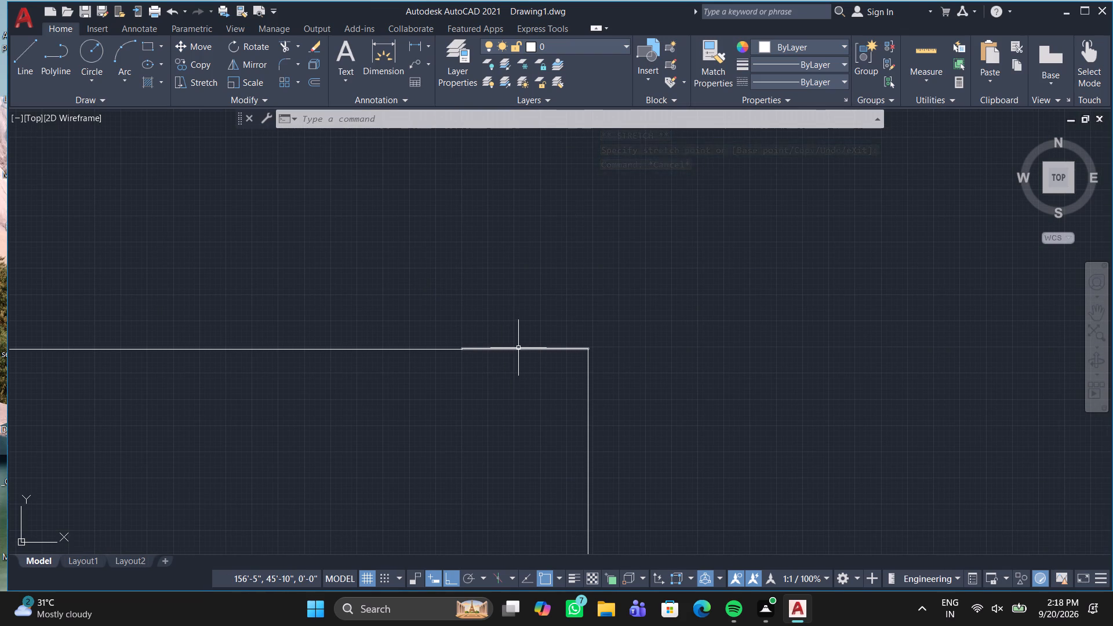
left_click(519, 348)
left_click(523, 349)
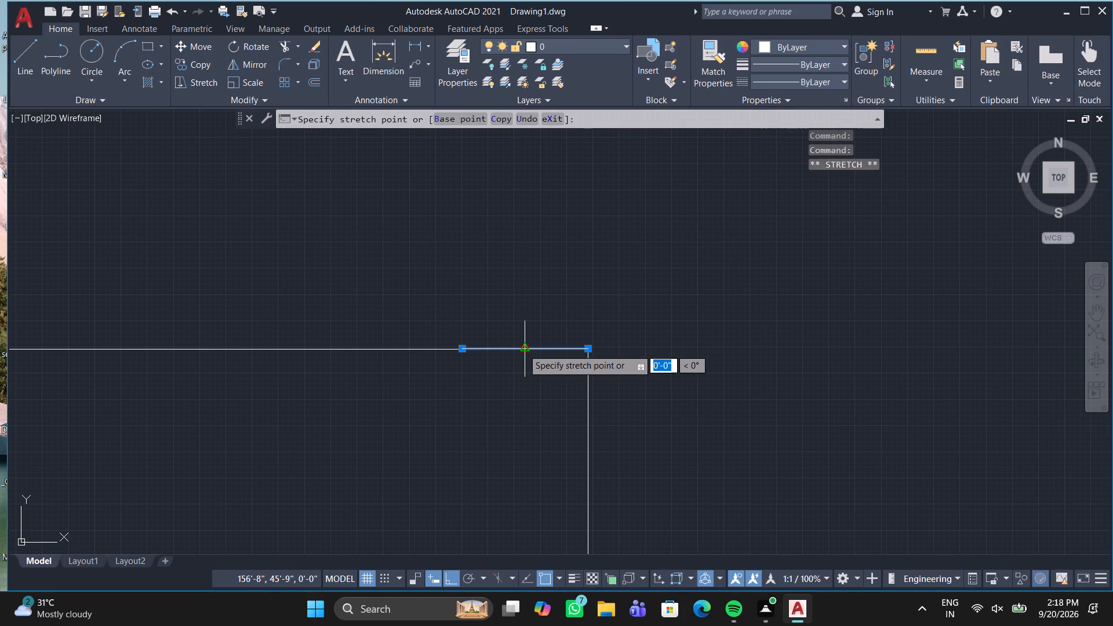
key("Delete")
key("Delete")
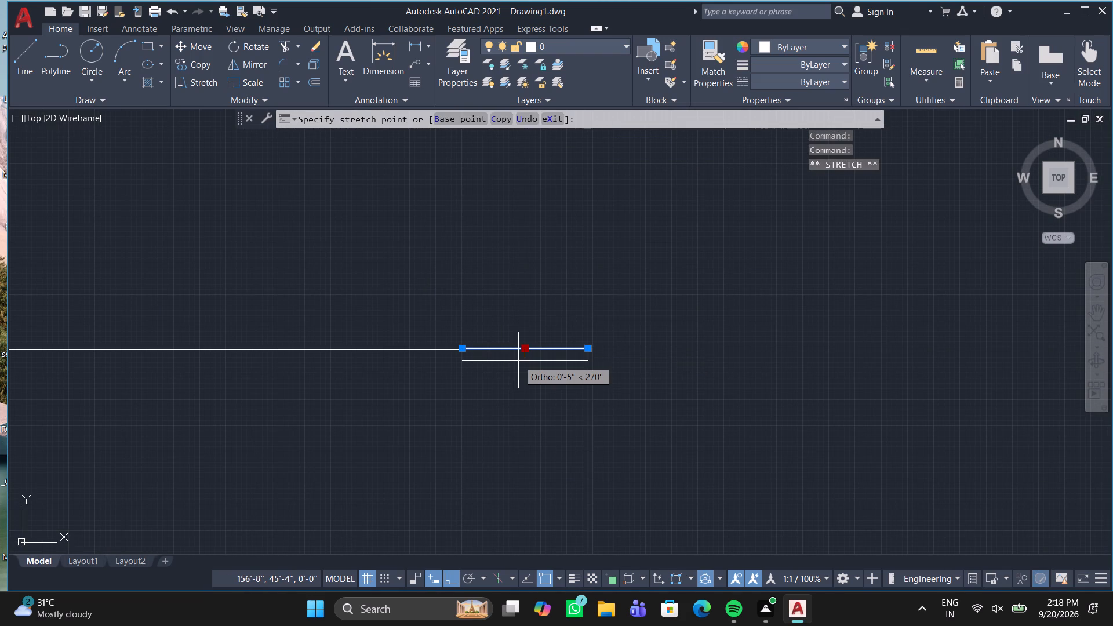
key("Escape")
key("grave")
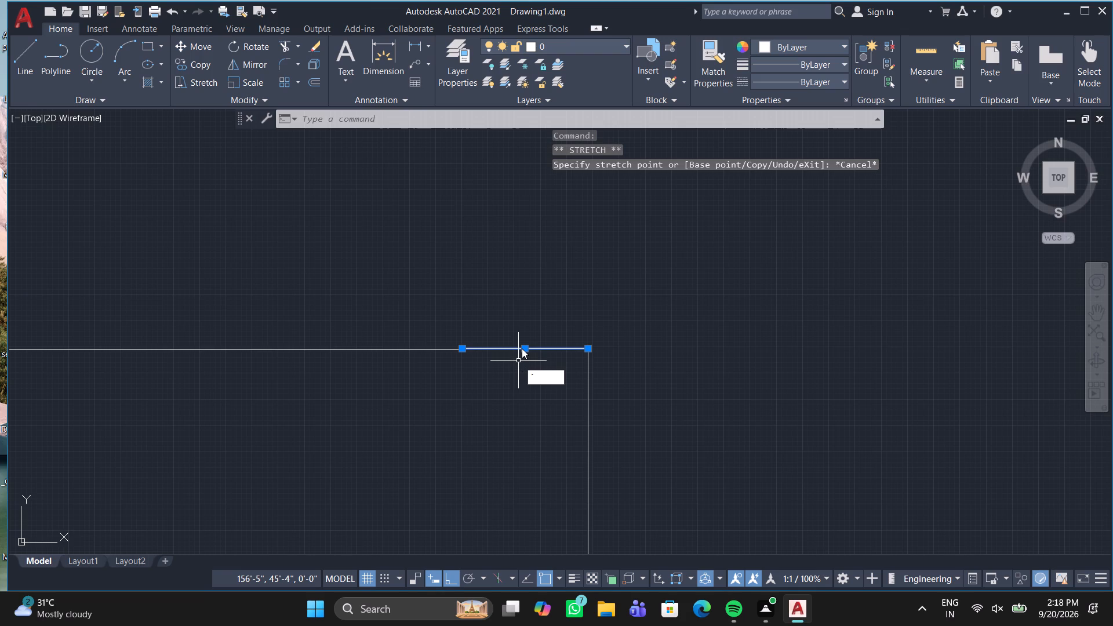
key("Escape")
left_click(522, 348)
key("Delete")
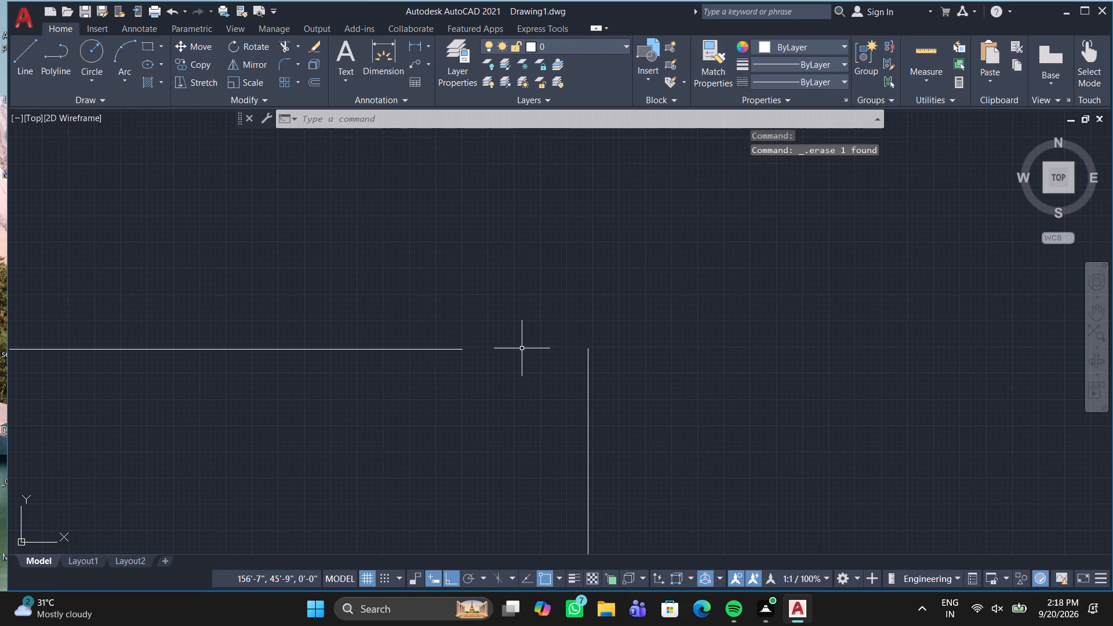
Stretch the end of the long top perimeter line about 5'-1" horizontally to the far-side perimeter line.
left_click(460, 350)
left_click(460, 350)
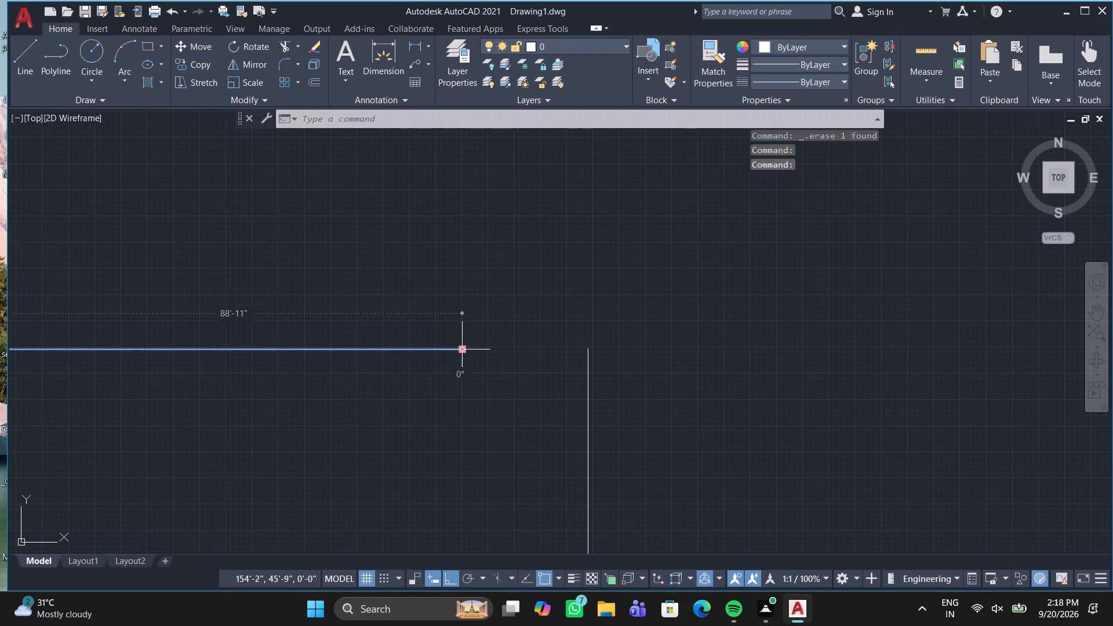
left_click(460, 351)
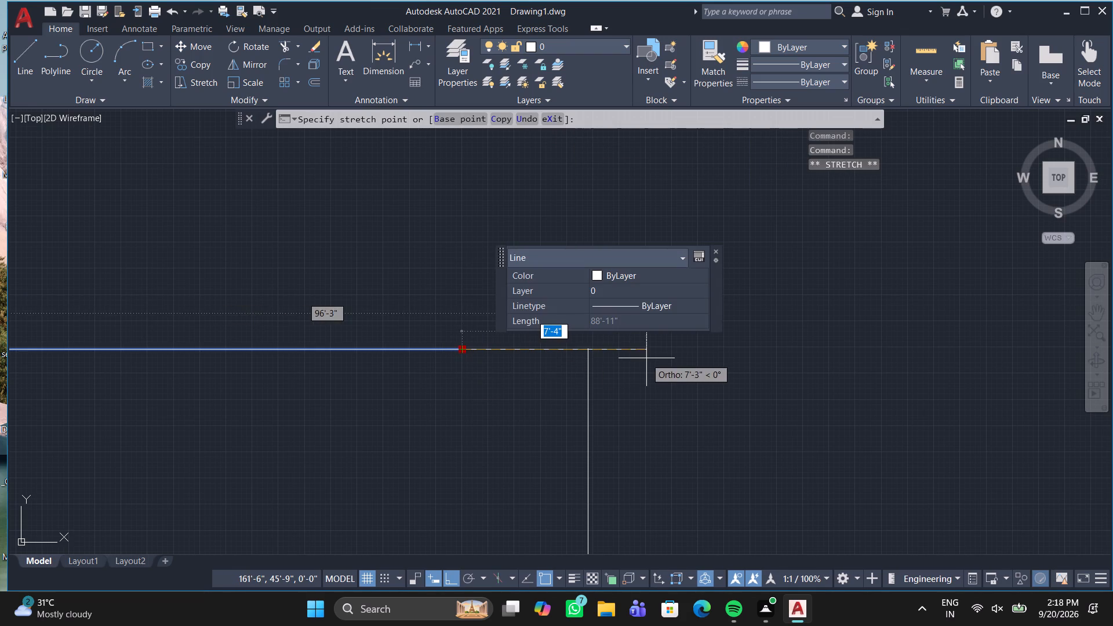
left_click(589, 355)
key("Escape")
Trim the small overshoot of the far-side perimeter line above the top line at their corner.
scroll(588, 350, "up", 3)
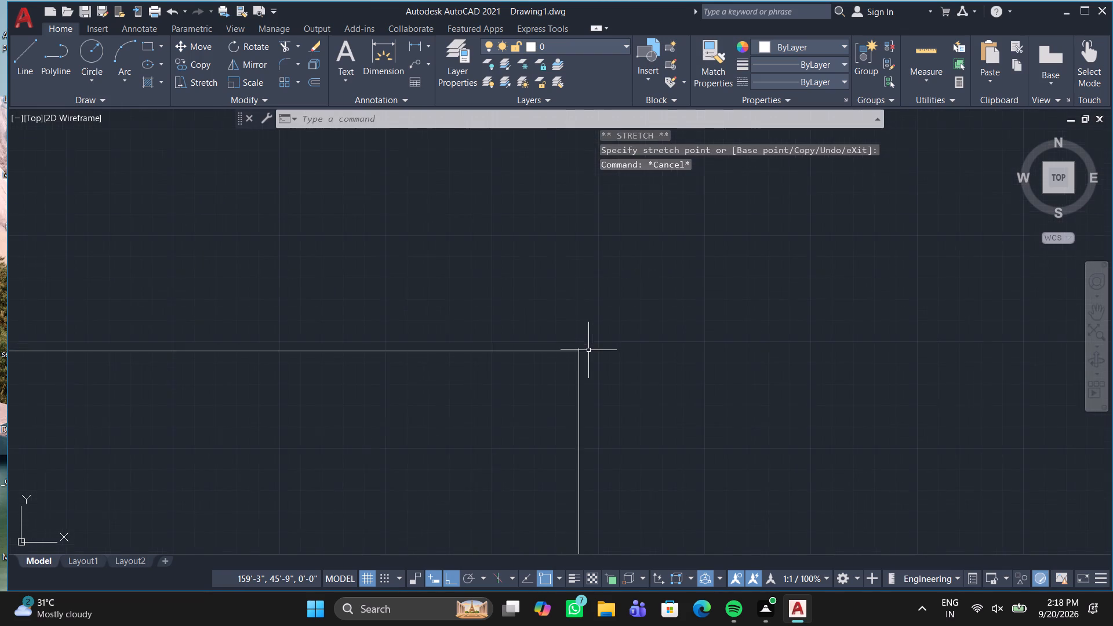
scroll(589, 350, "up", 4)
scroll(500, 362, "up", 4)
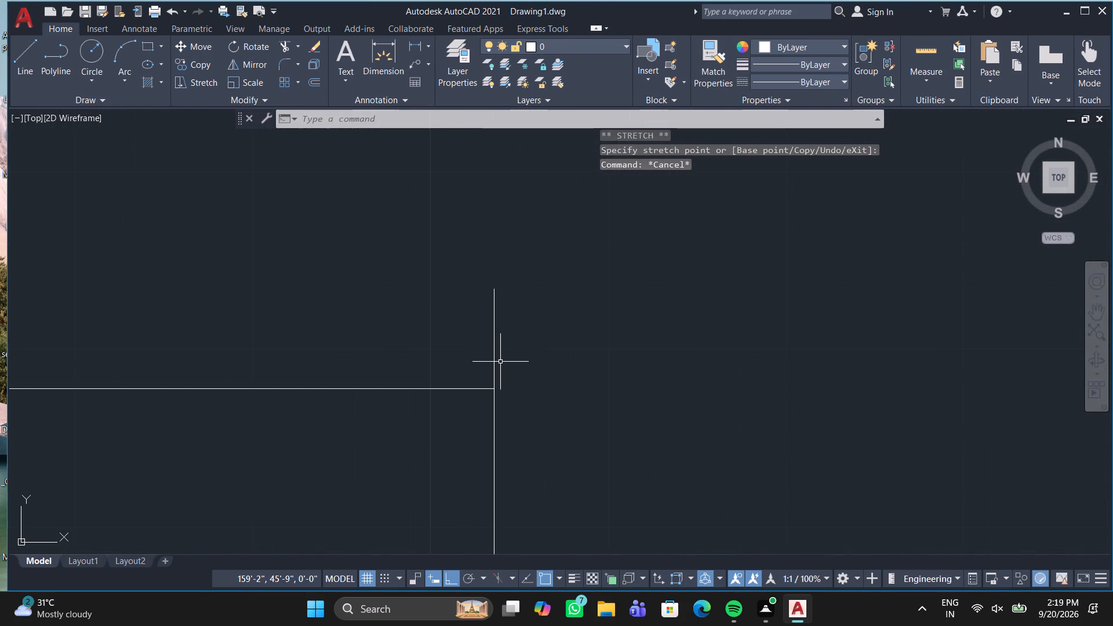
type("TR")
key("Return")
left_click_drag(507, 351, 383, 347)
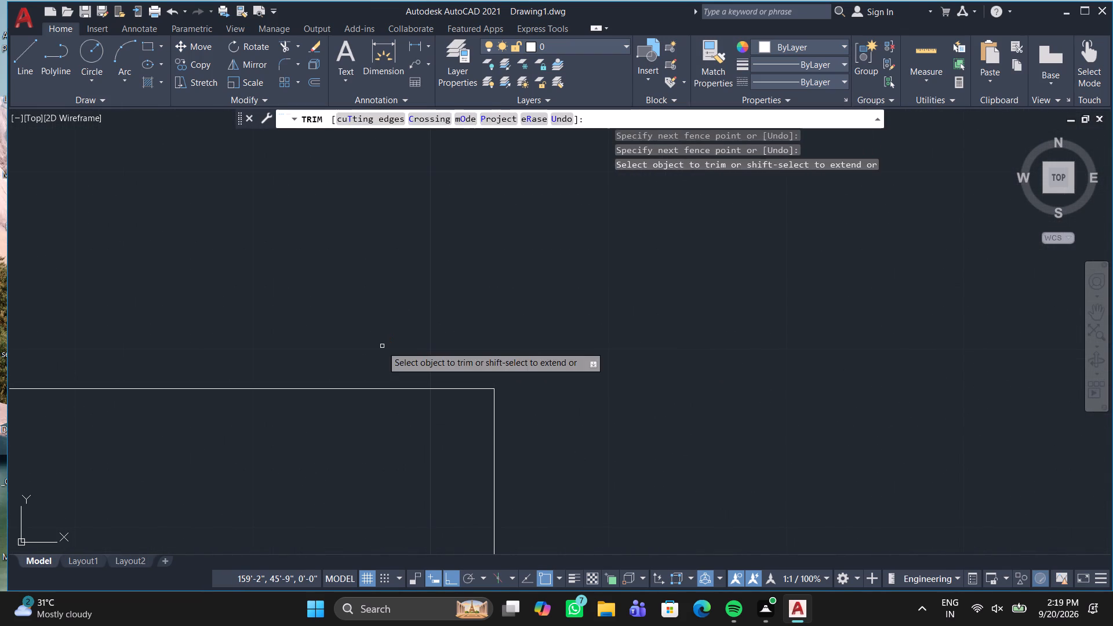
key("Escape")
Draw a horizontal line about 5' long from the boundary wall's outer bottom corner near the walk-in to the far-side perimeter line.
scroll(382, 346, "down", 16)
scroll(371, 465, "up", 1)
middle_click_drag(371, 465, 462, 337)
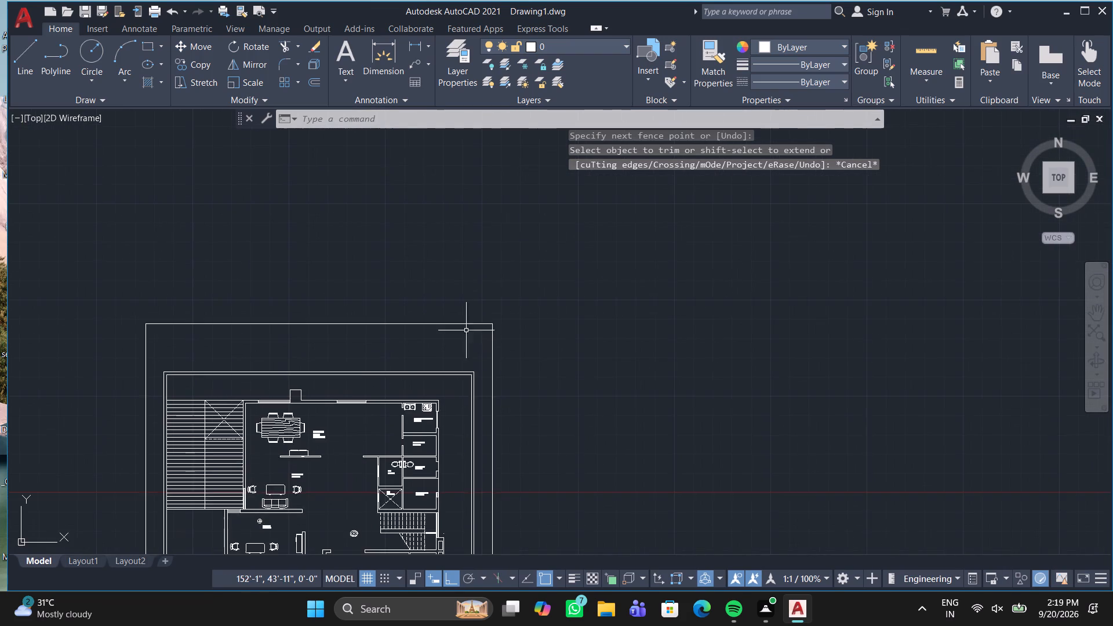
scroll(410, 448, "down", 1)
middle_click_drag(407, 455, 470, 340)
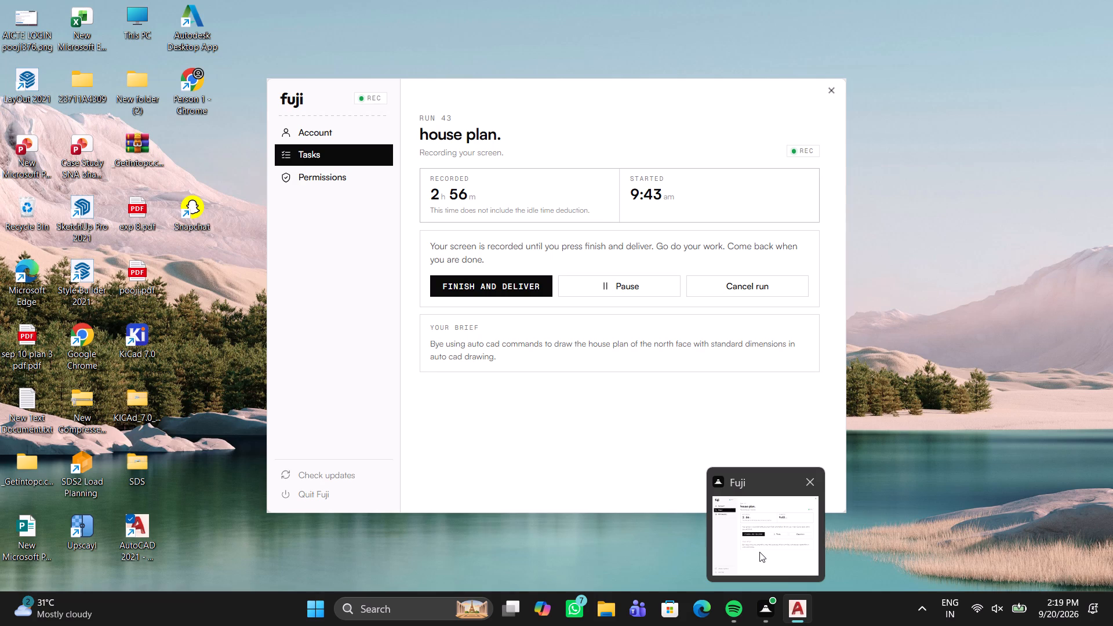
scroll(359, 437, "up", 2)
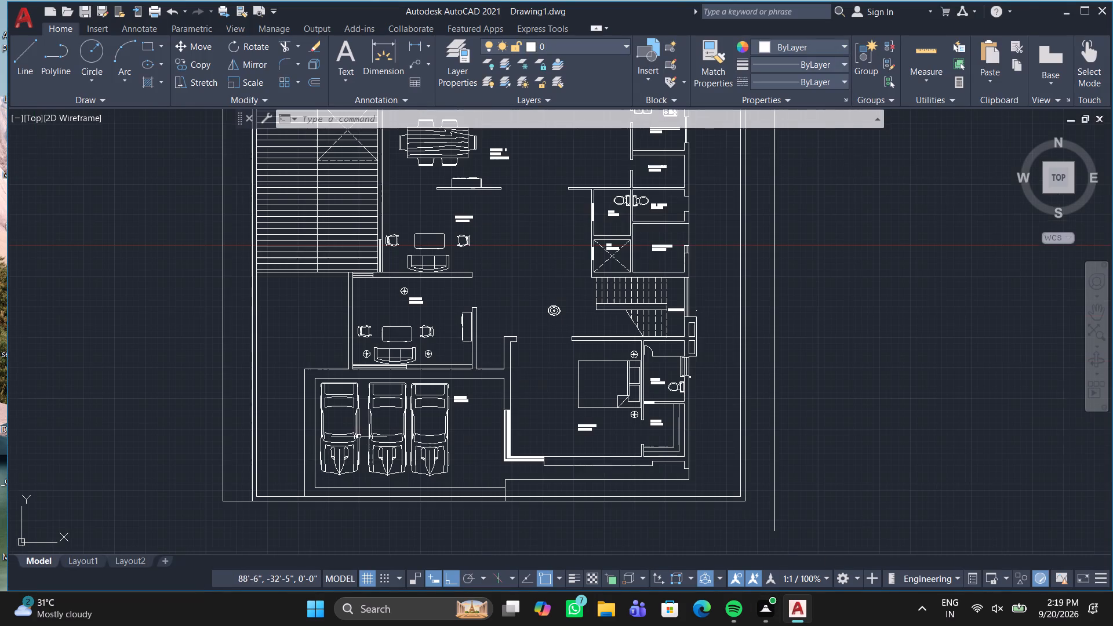
scroll(738, 498, "up", 2)
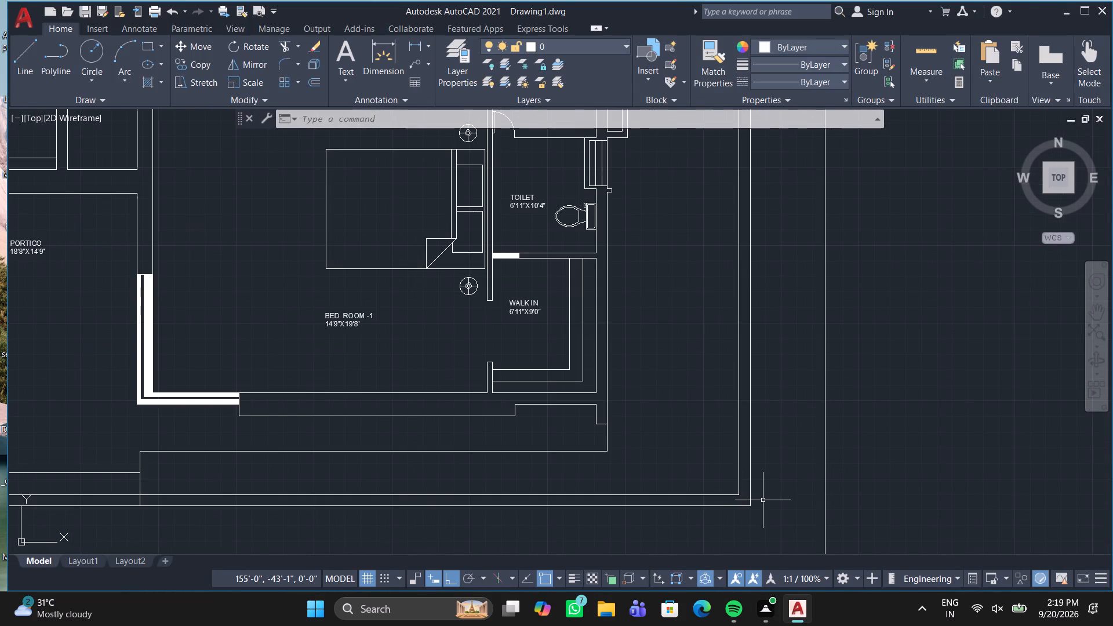
left_click(754, 505)
key("l")
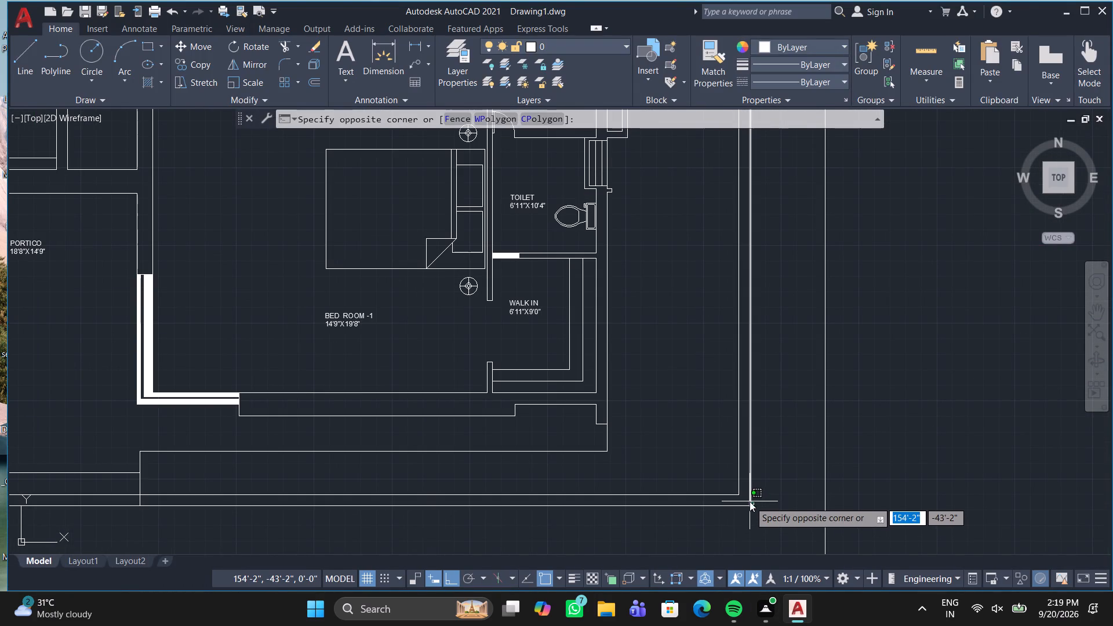
key("Return")
left_click(750, 501)
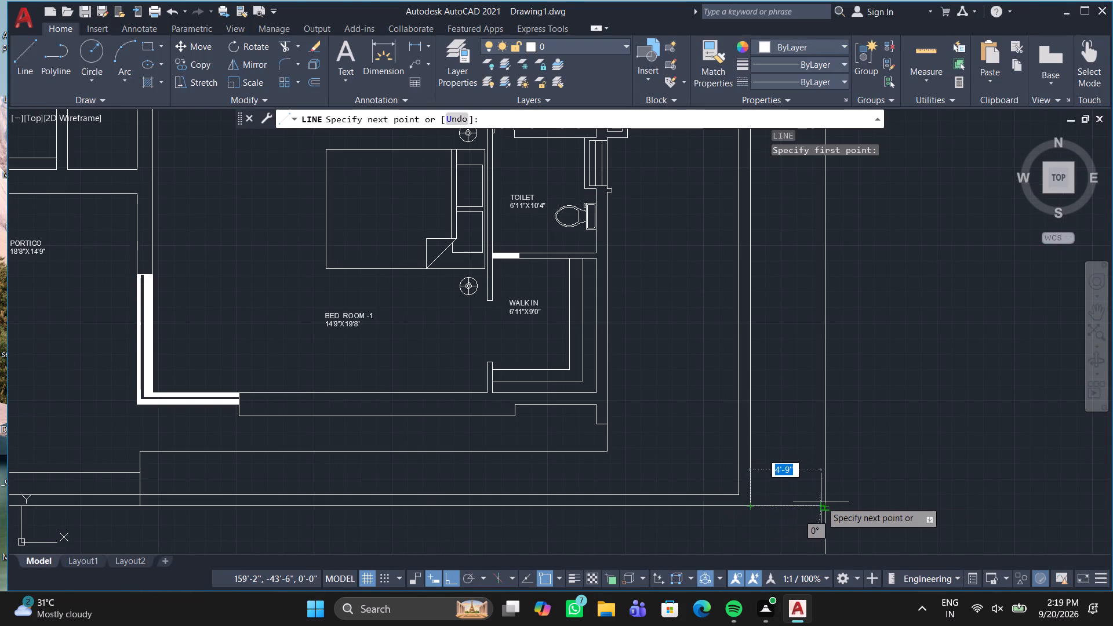
left_click(822, 509)
key("Escape")
key("1")
key("Escape")
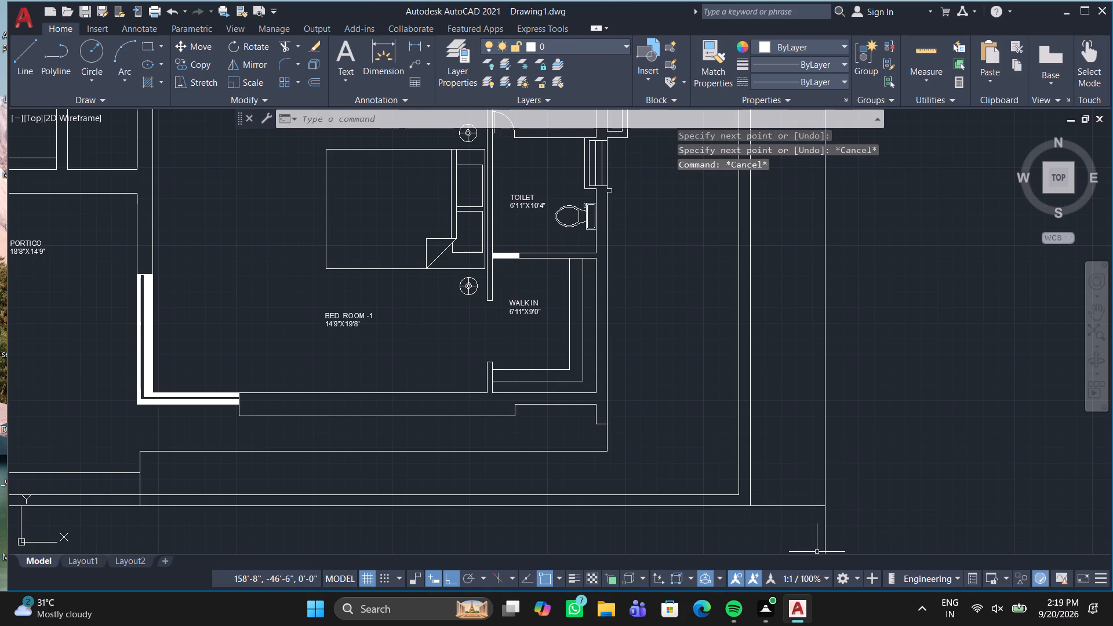
Trim the part of the far-side perimeter line that extends below the new horizontal bottom line.
type("TR")
key("Return")
left_click_drag(844, 532, 780, 536)
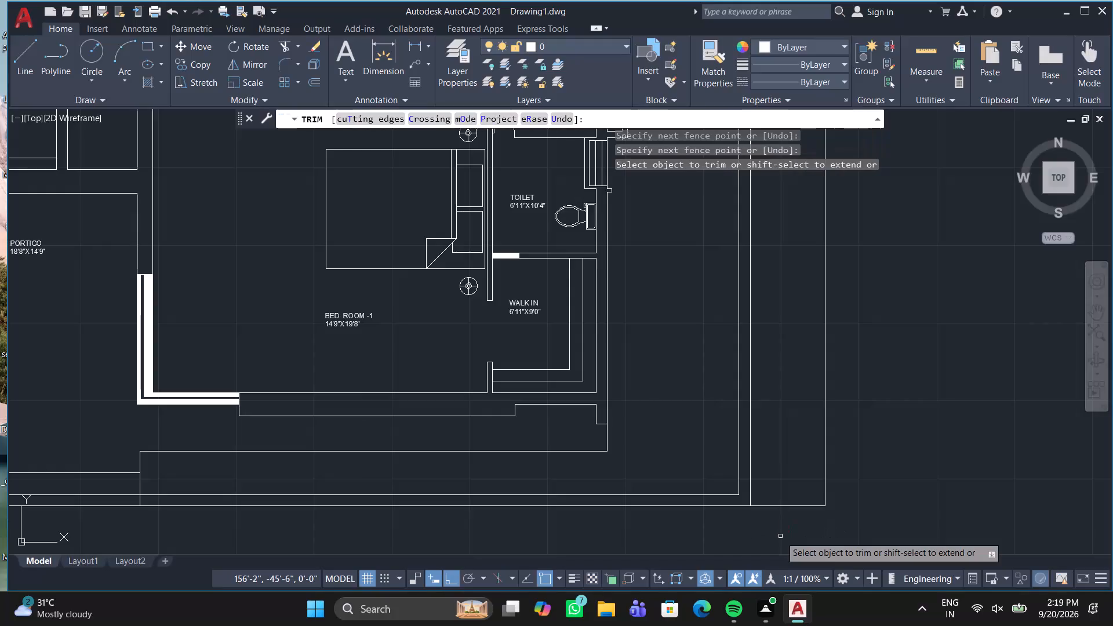
key("grave")
key("Escape")
Save the drawing in Documents under the file name SEP 20 PLAN 1.
scroll(777, 537, "down", 3)
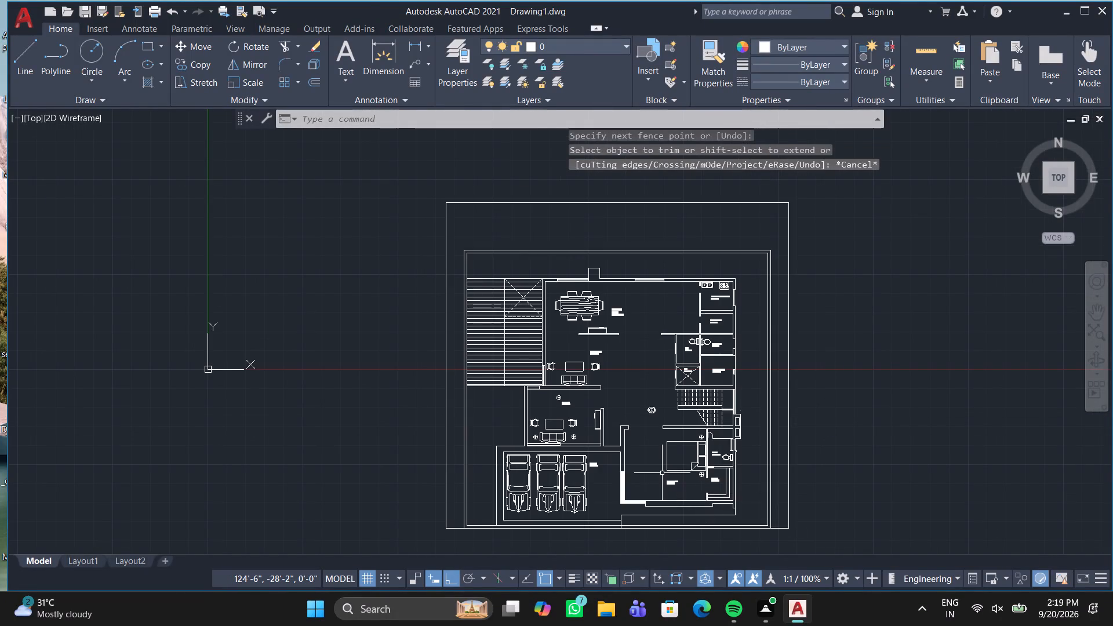
key("ctrl+s")
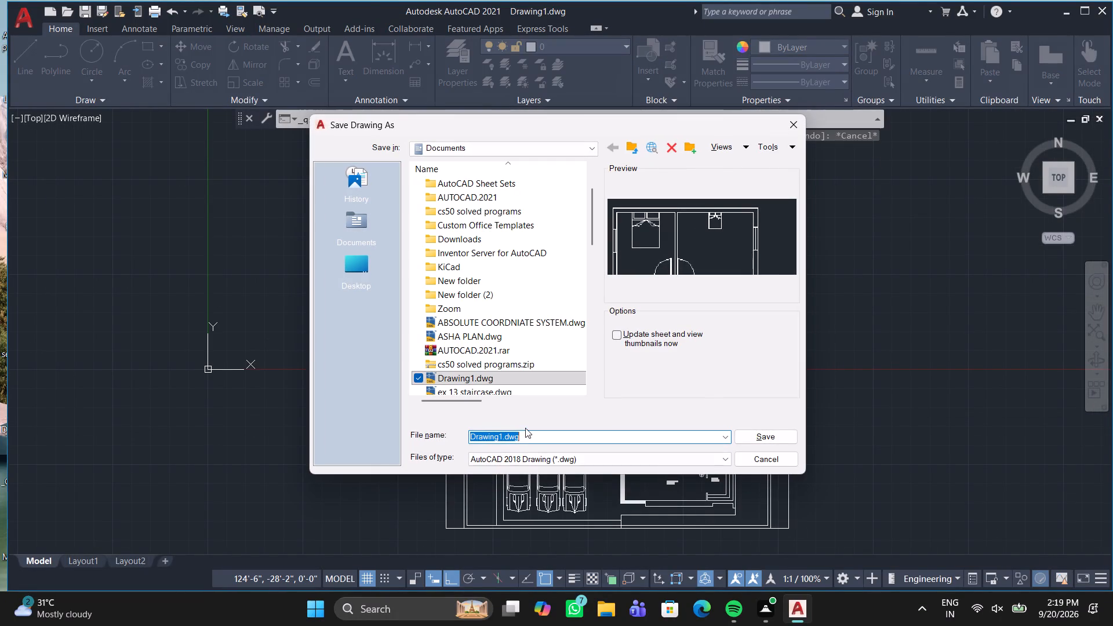
key("BackSpace")
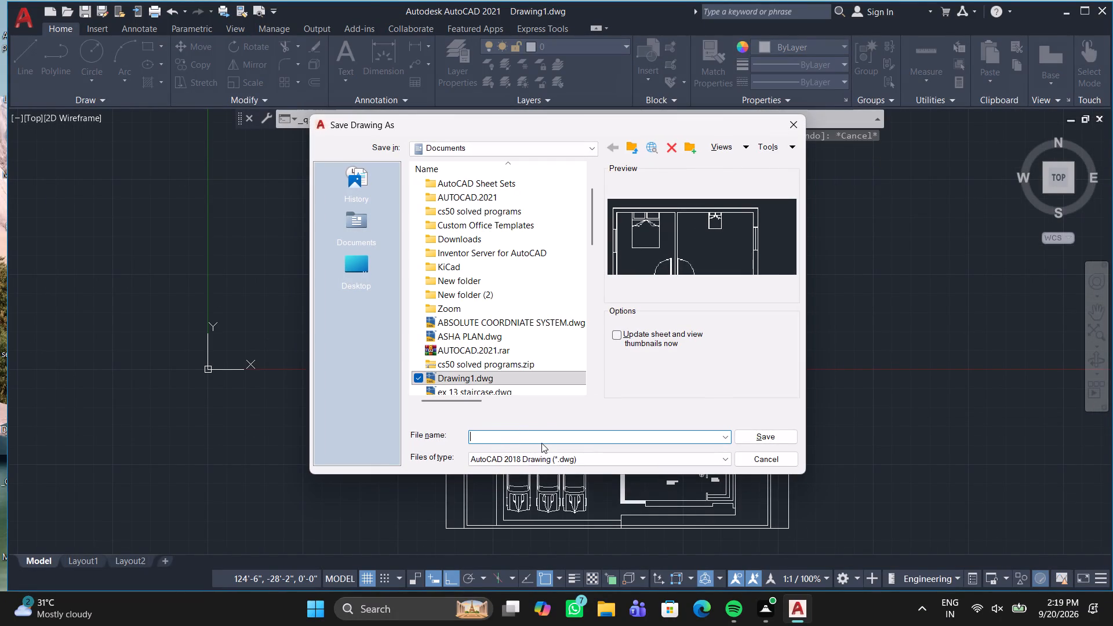
type("SEP")
key("space")
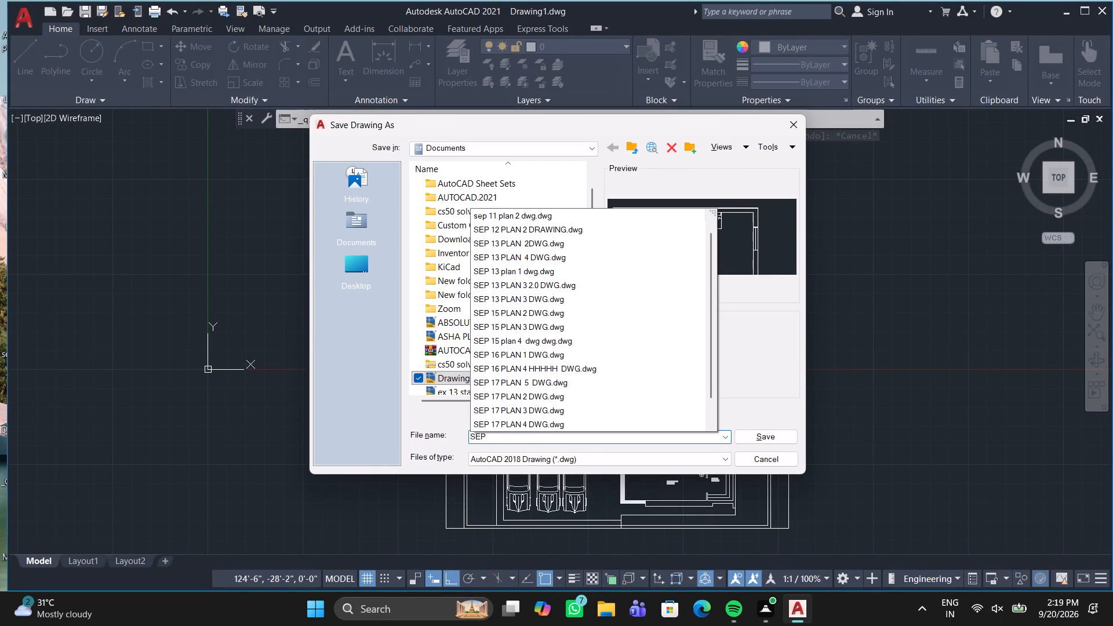
key("space")
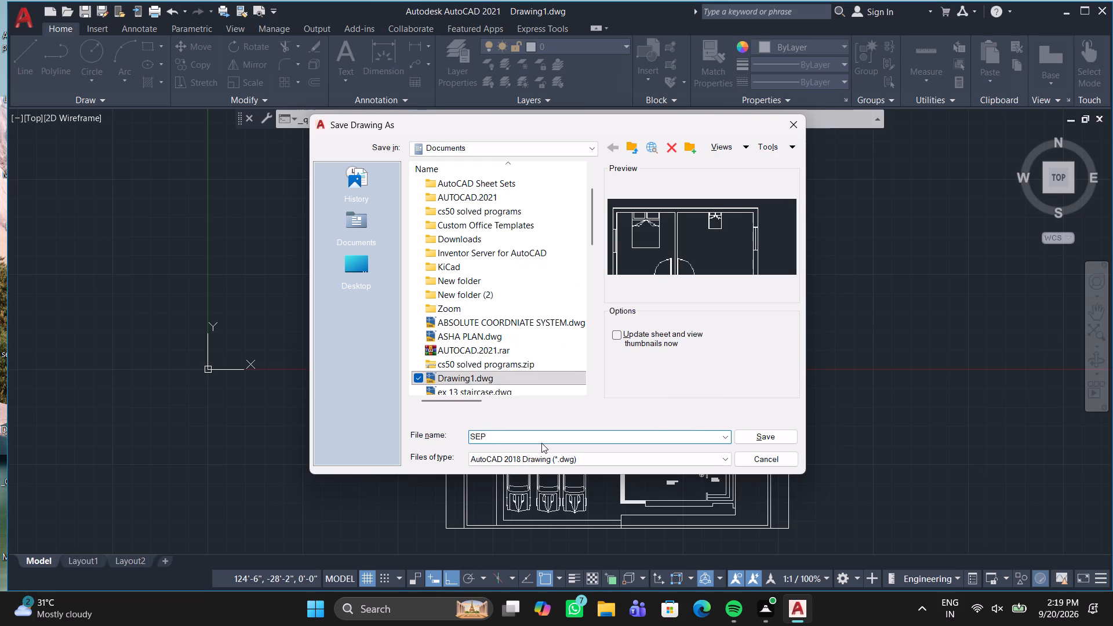
type("20 PLAN 1")
key("Return")
Set up a plot with the AutoCAD PDF (General Documentation).pc3 plotter and ISO A4 (297.00 x 210.00 MM) paper.
key("ctrl+p")
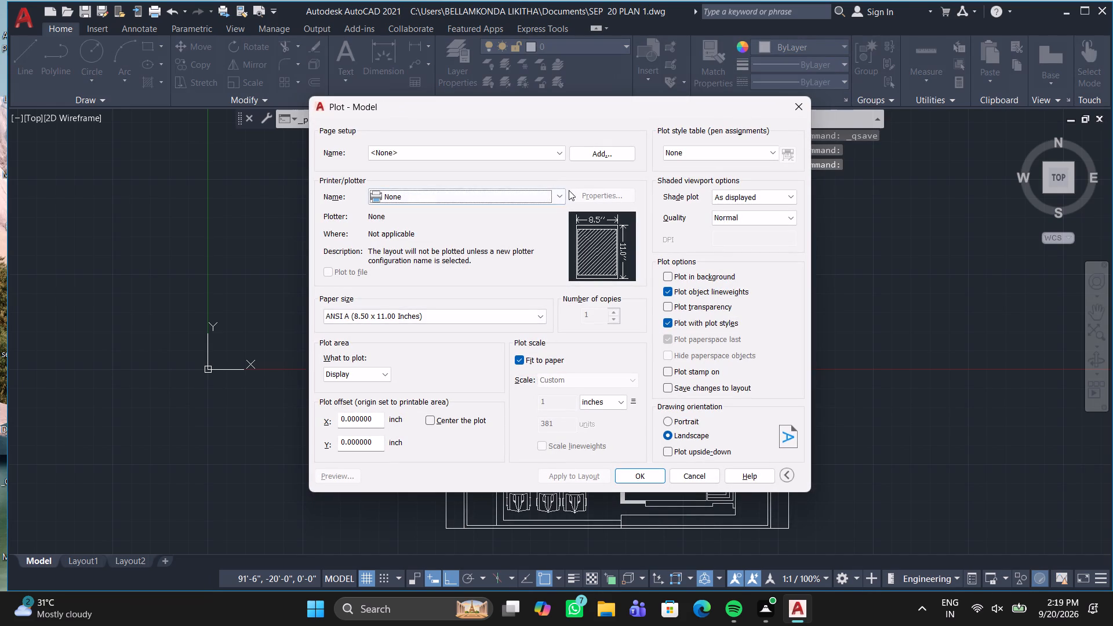
left_click(556, 190)
left_click(541, 245)
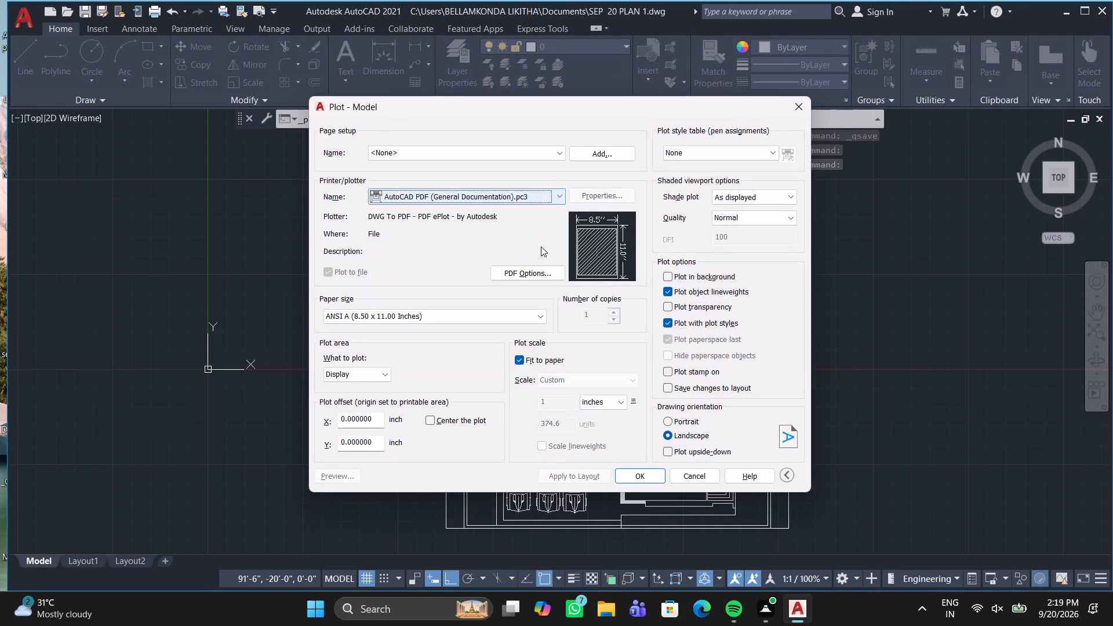
left_click(535, 316)
scroll(518, 332, "up", 2)
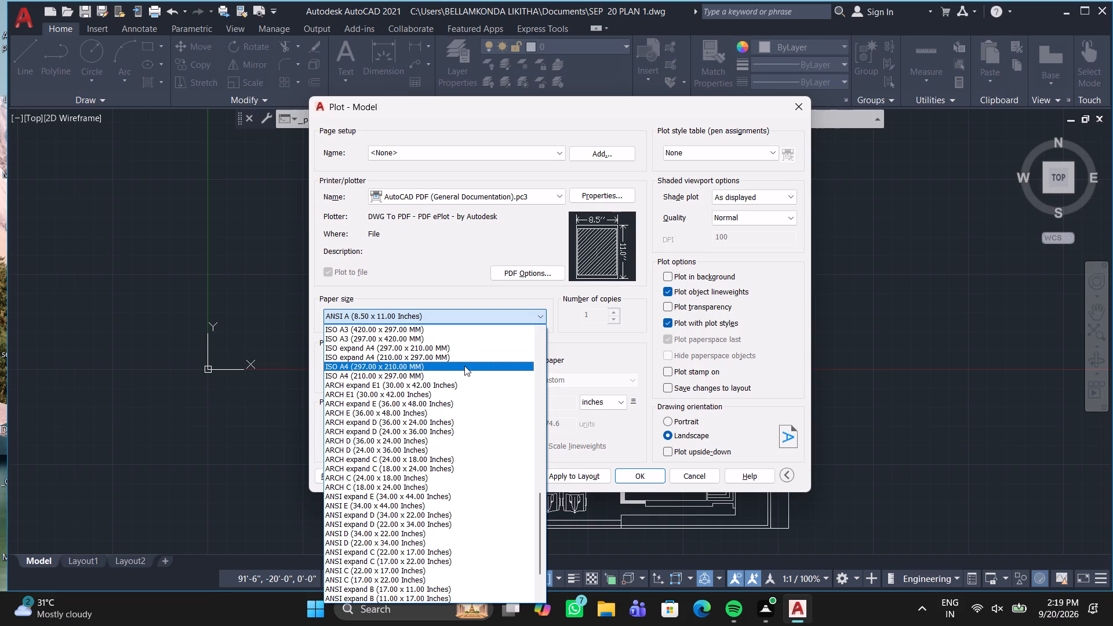
left_click(464, 366)
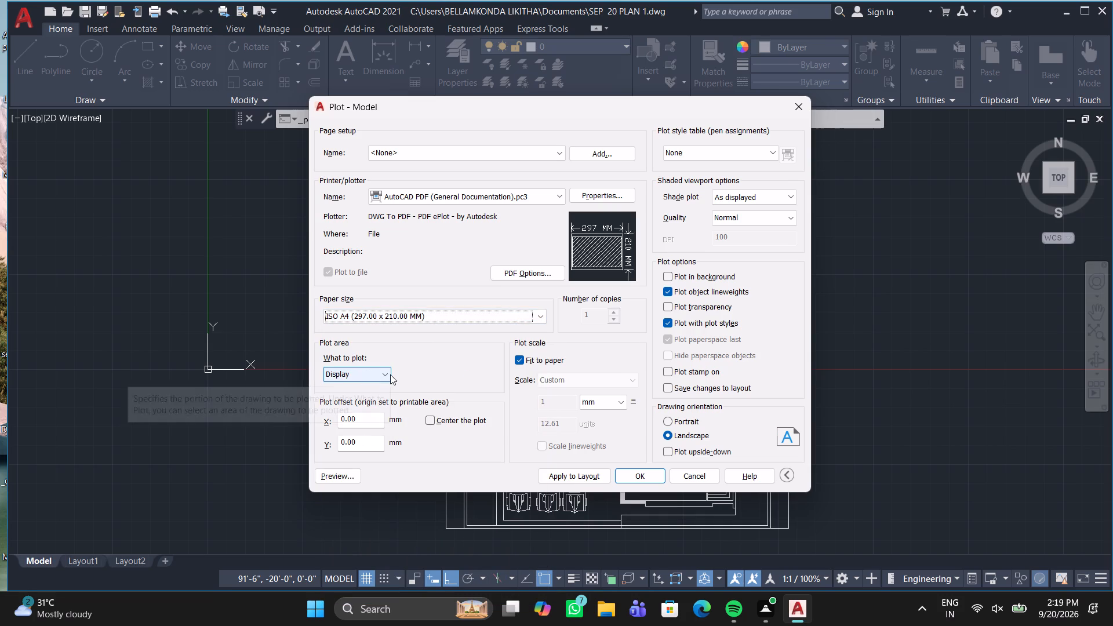
Set the plot area to a window enclosing the whole floor plan and its outer perimeter, with object lineweights turned off.
left_click(390, 374)
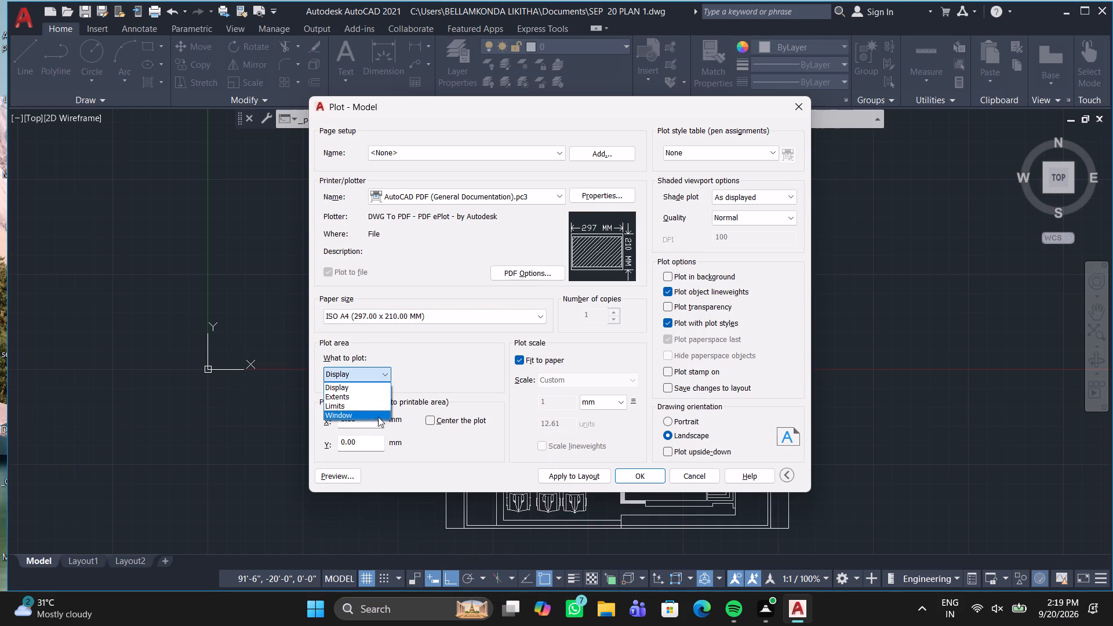
left_click(377, 418)
left_click(368, 176)
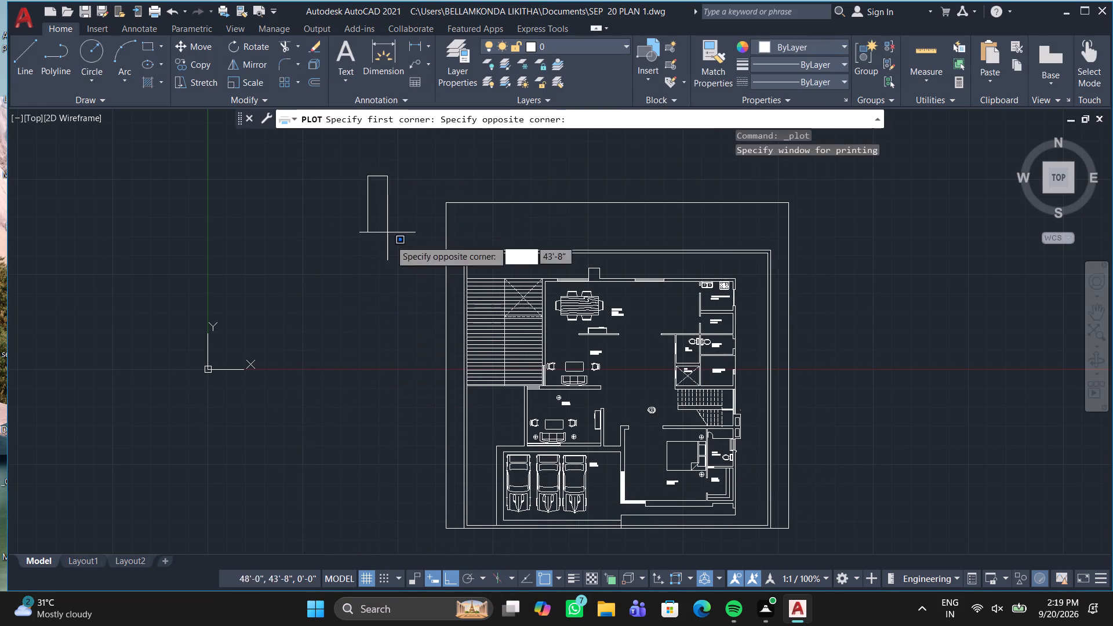
scroll(547, 484, "down", 1)
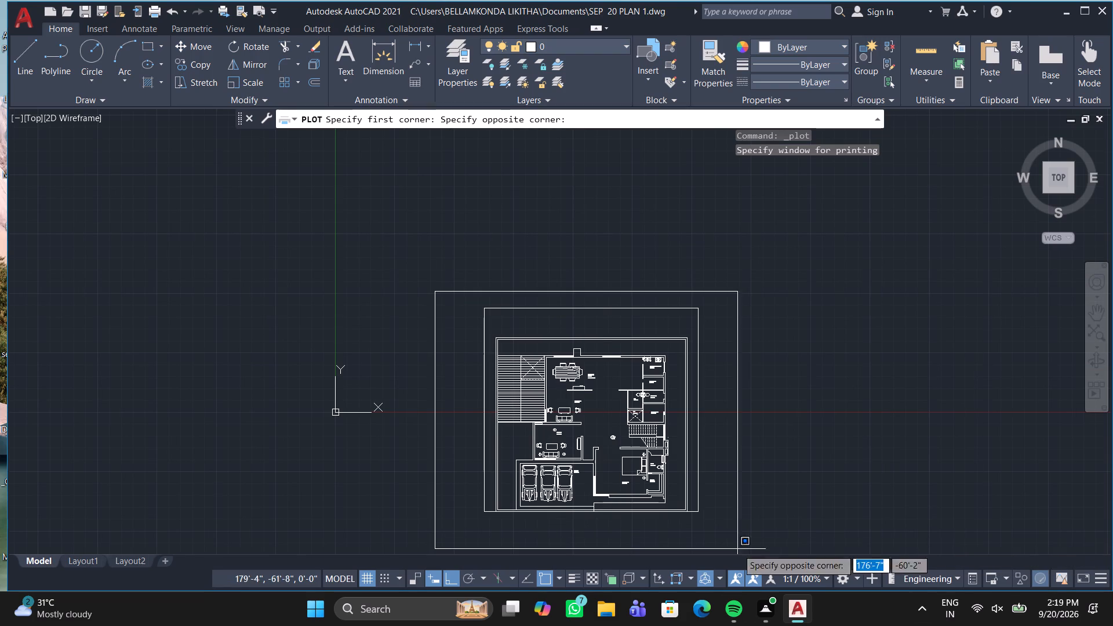
left_click(730, 533)
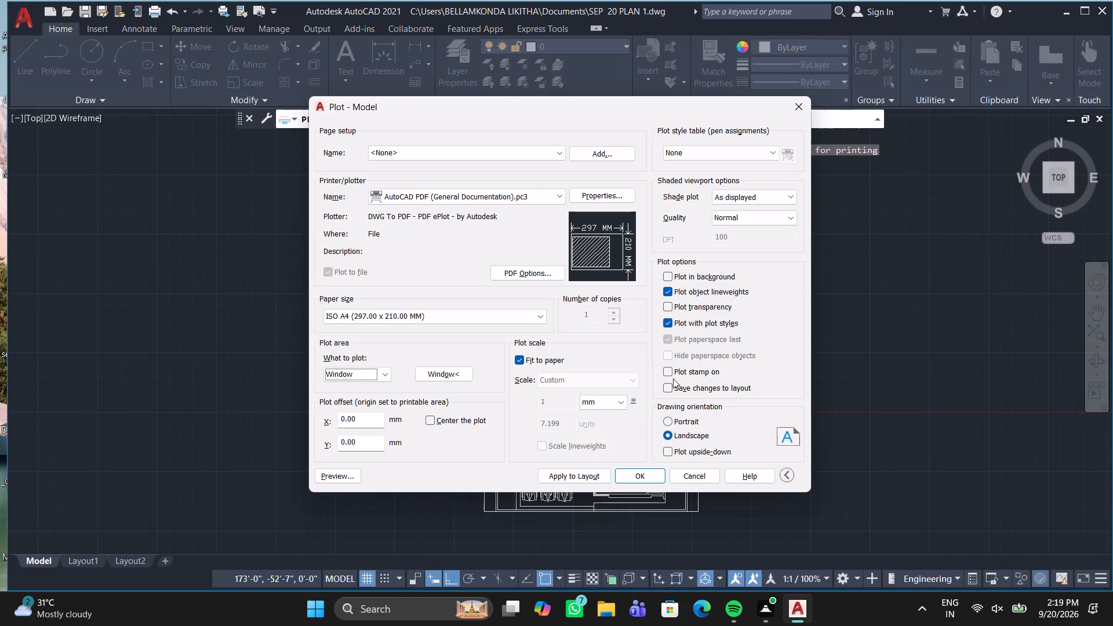
left_click(671, 289)
Plot the drawing to a PDF in Documents named SEP 20 PLAN 1- OP Model.pdf.
left_click(642, 477)
left_click(640, 441)
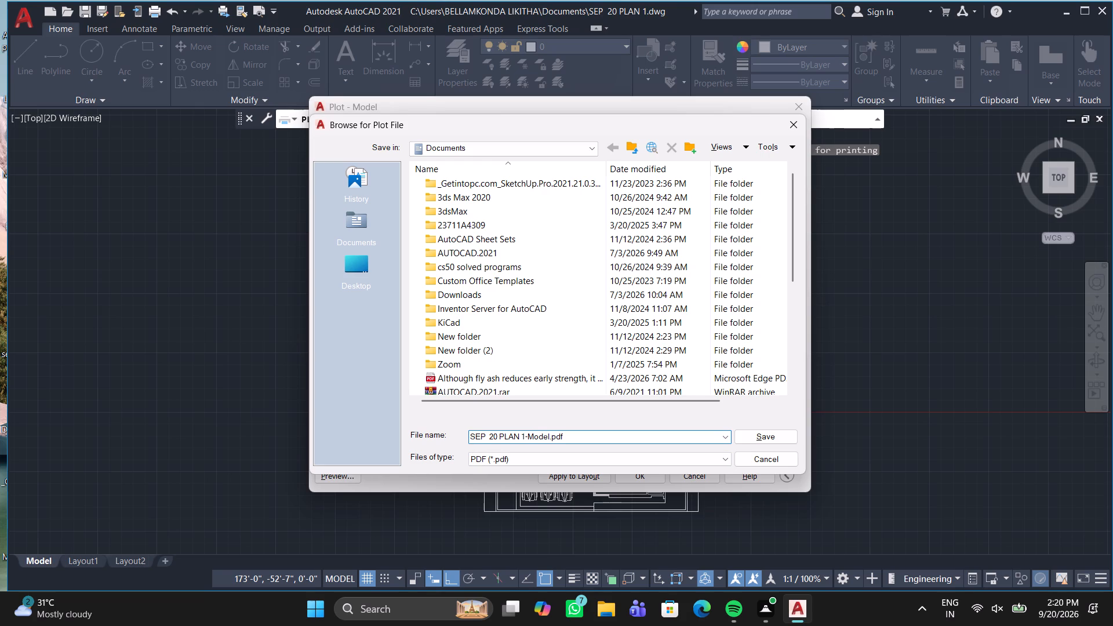
key("Left")
key("Left")
key("Left")
key("Left")
key("Left")
key("Left")
key("Left")
key("Left")
key("Left")
key("space")
type("OP")
key("space")
key("Return")
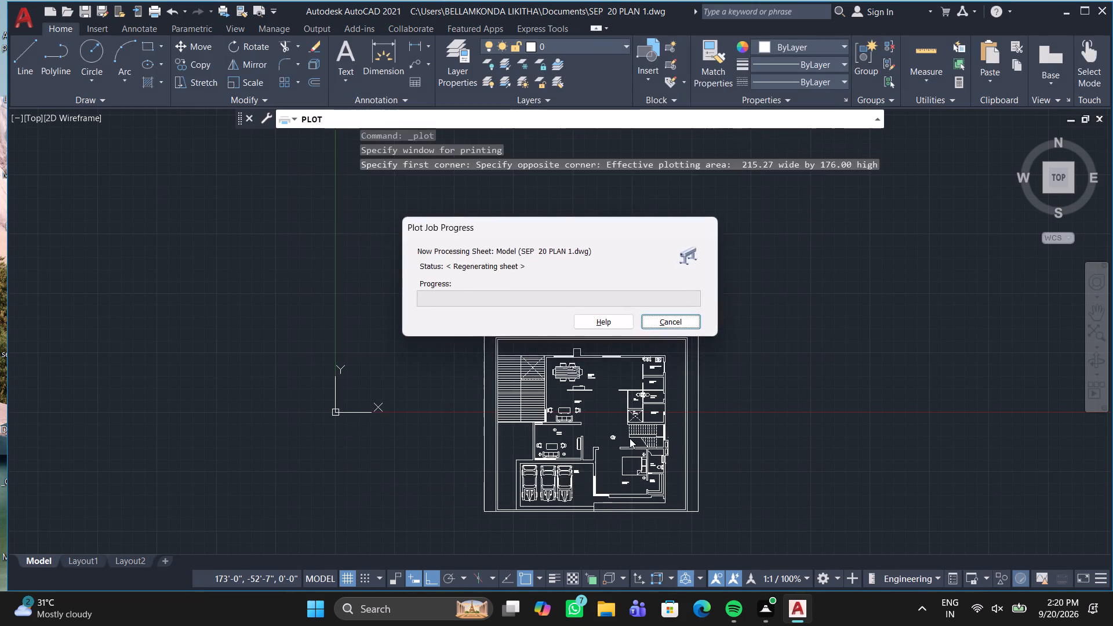
Check the plotted floor plan page in the PDF viewer, then close it and return to the drawing.
scroll(610, 431, "down", 4)
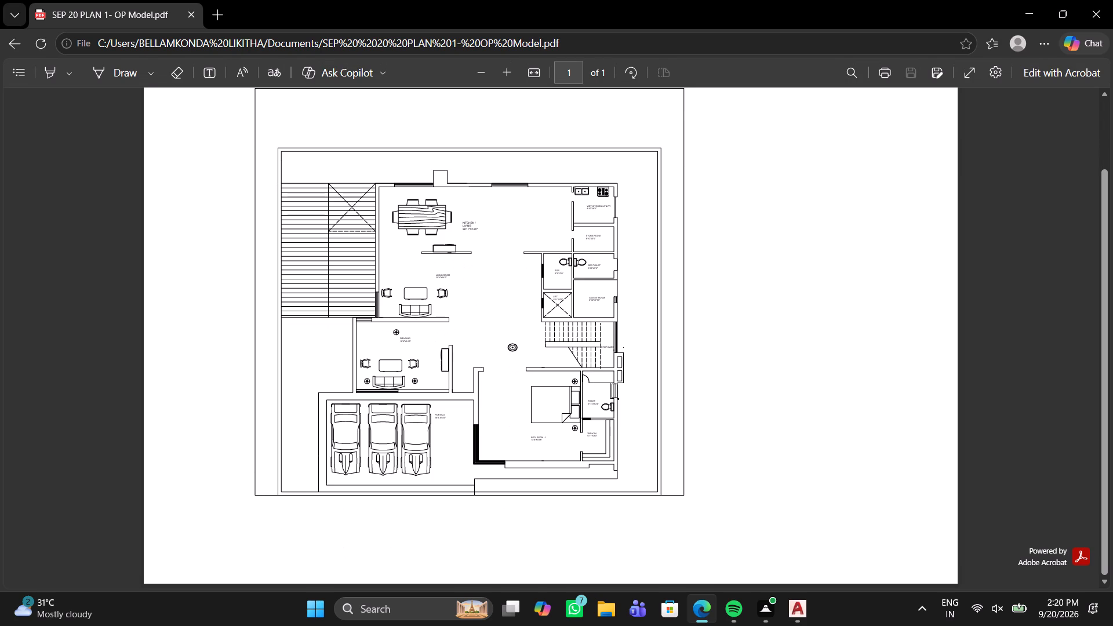
scroll(405, 404, "up", 4)
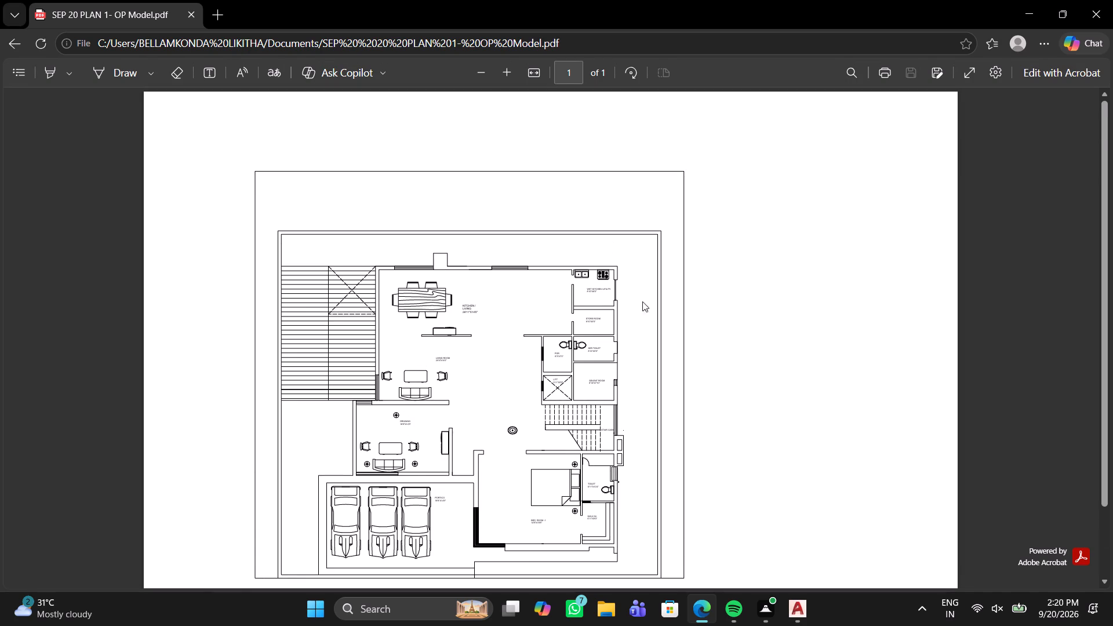
double_click(1089, 12)
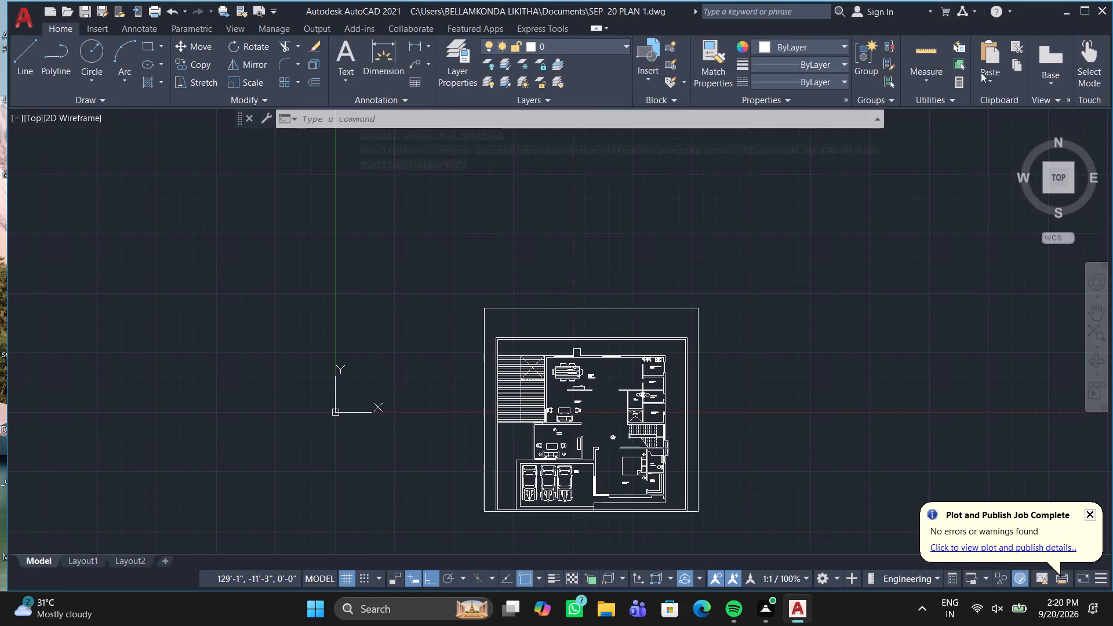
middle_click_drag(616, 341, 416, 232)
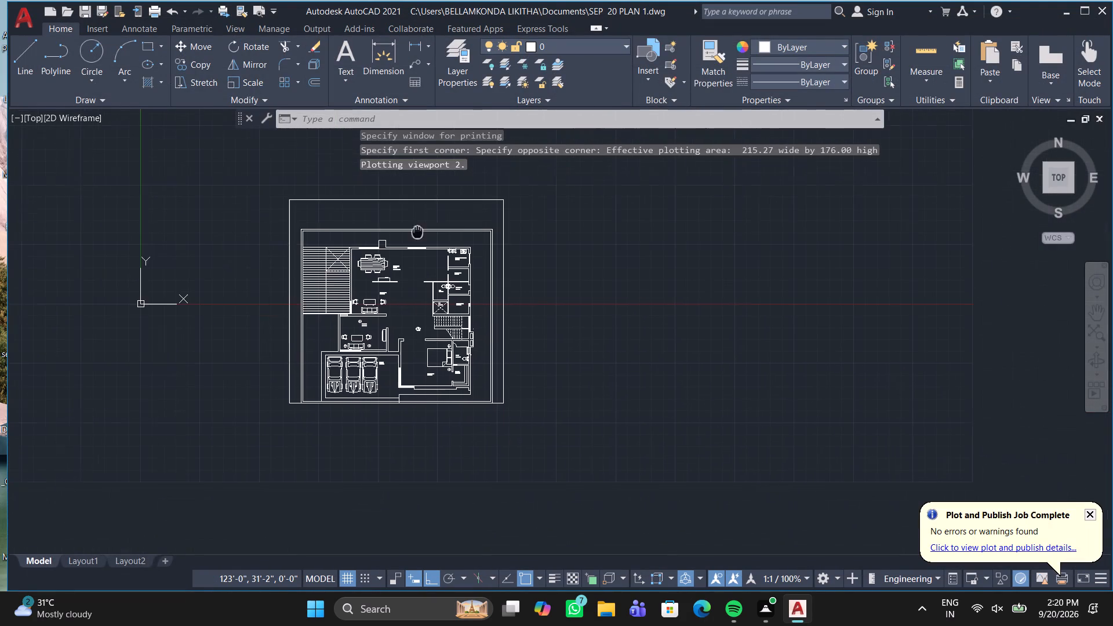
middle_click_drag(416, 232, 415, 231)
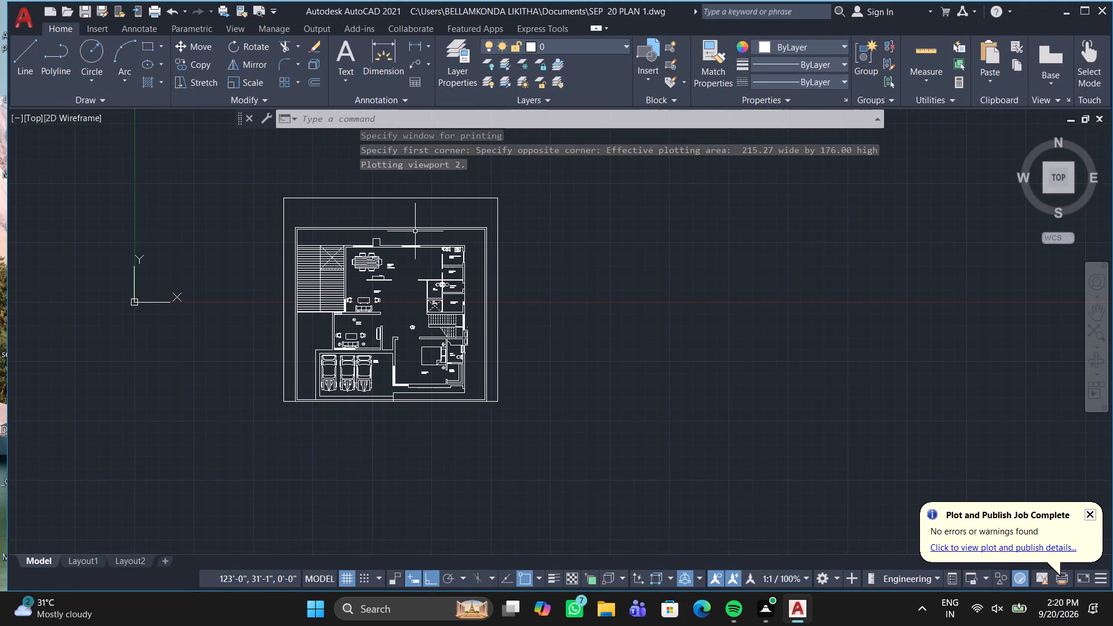
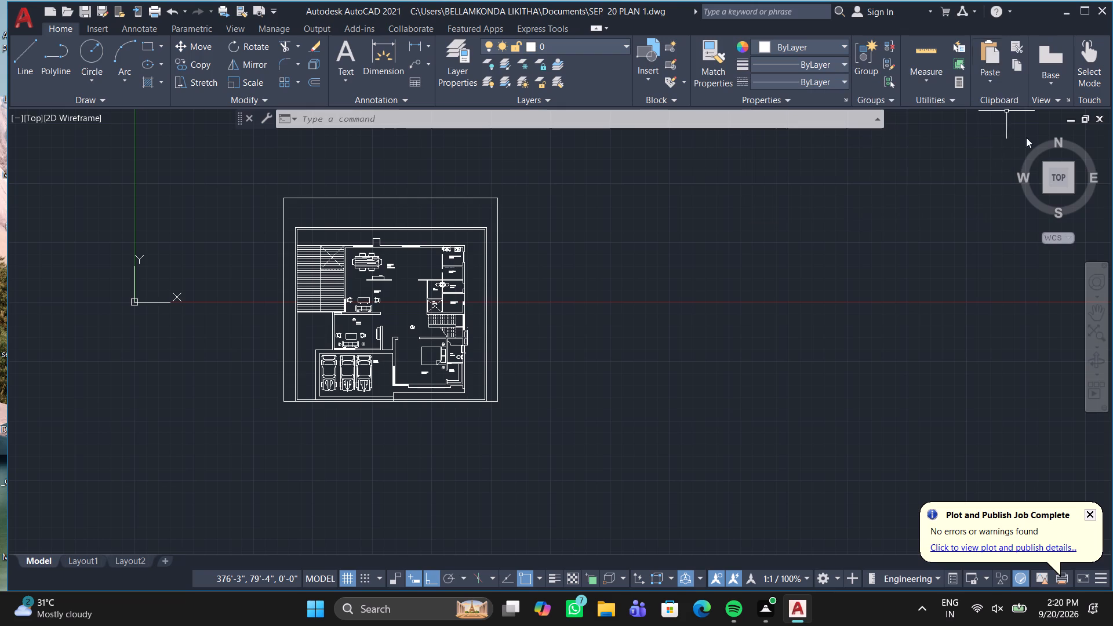
Query the LOGFILENAME system variable to look up the path of the drawing's log file.
left_click(425, 109)
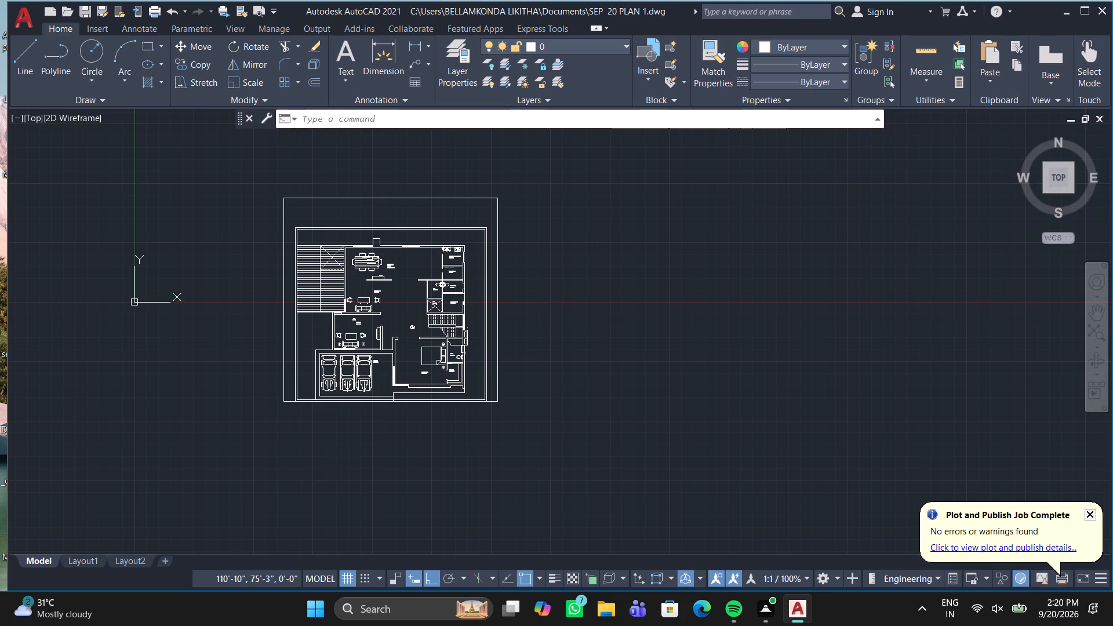
type("LOGFILENAME")
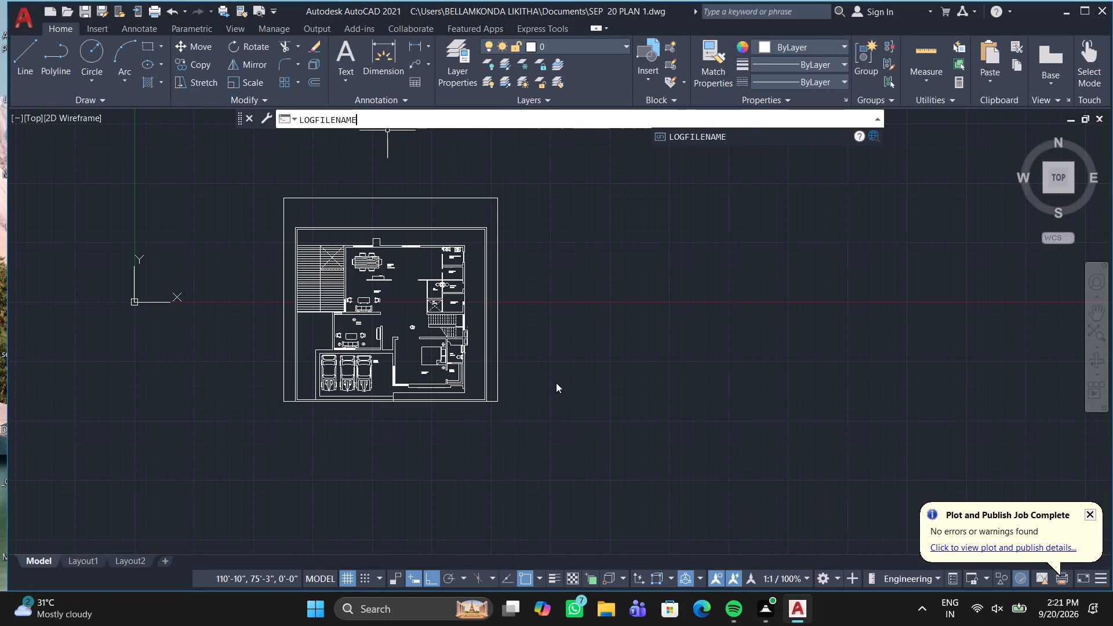
key("Return")
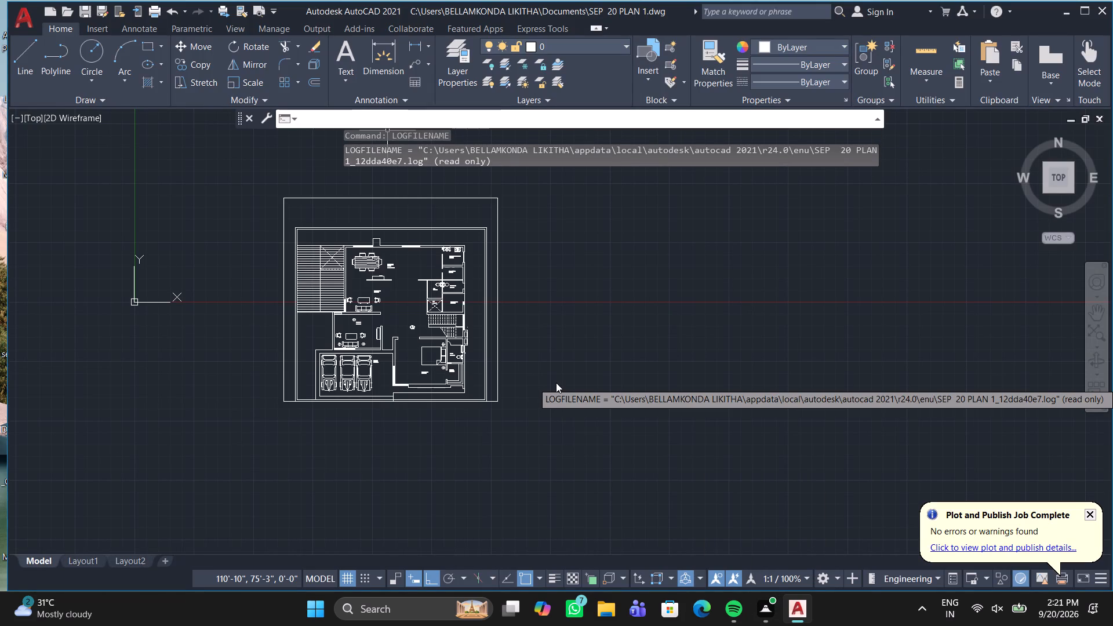